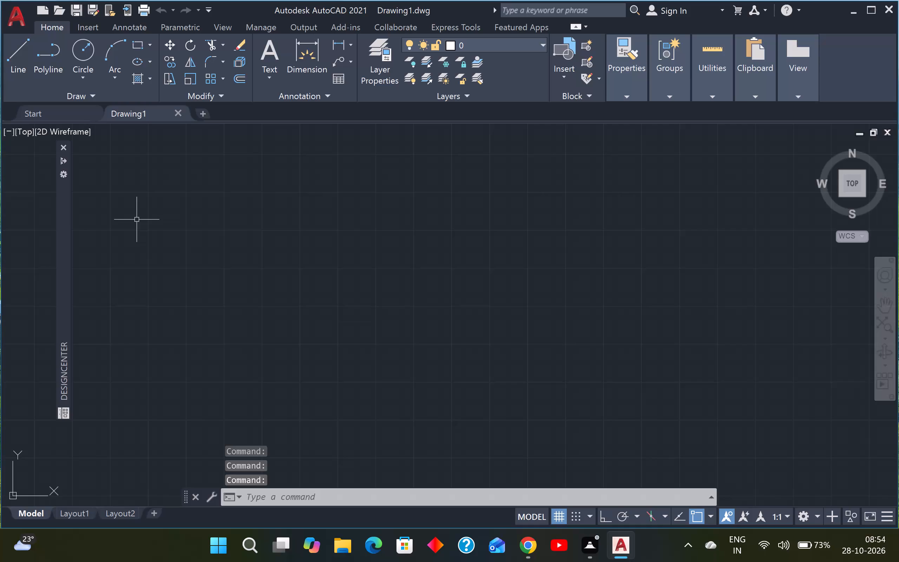
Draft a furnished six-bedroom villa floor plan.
Turn off the drawing grid display.
{"action": "key", "text": "F7"}
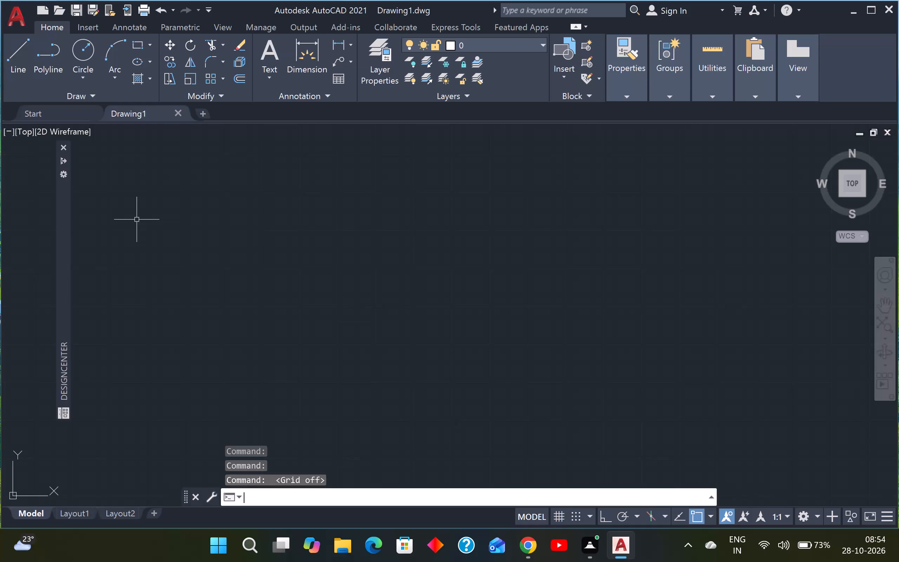
Configure the drawing units to Architectural length with 0'-0" precision and Inches as the insertion scale.
{"action": "type", "text": "un"}
{"action": "key", "text": "space"}
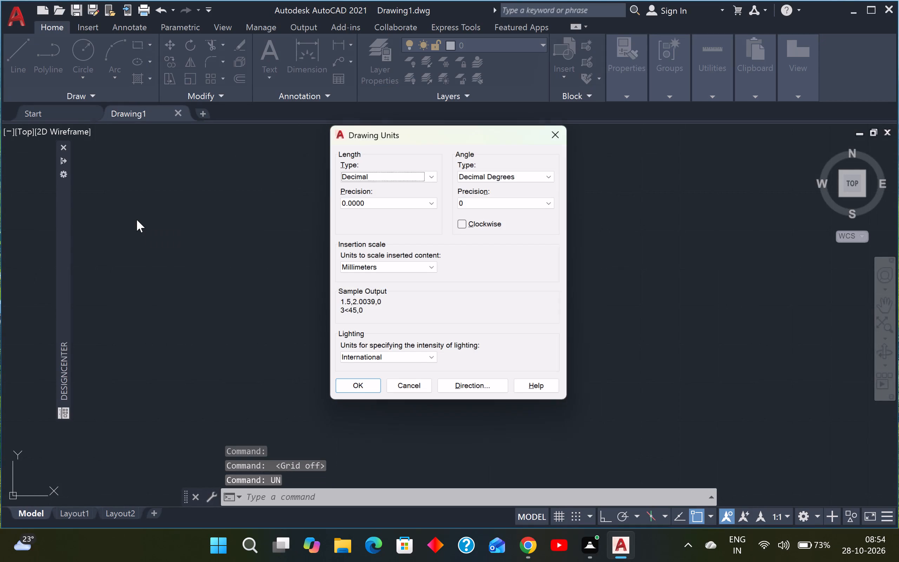
{"action": "left_click", "coordinate": [412, 170]}
{"action": "left_click", "coordinate": [401, 188]}
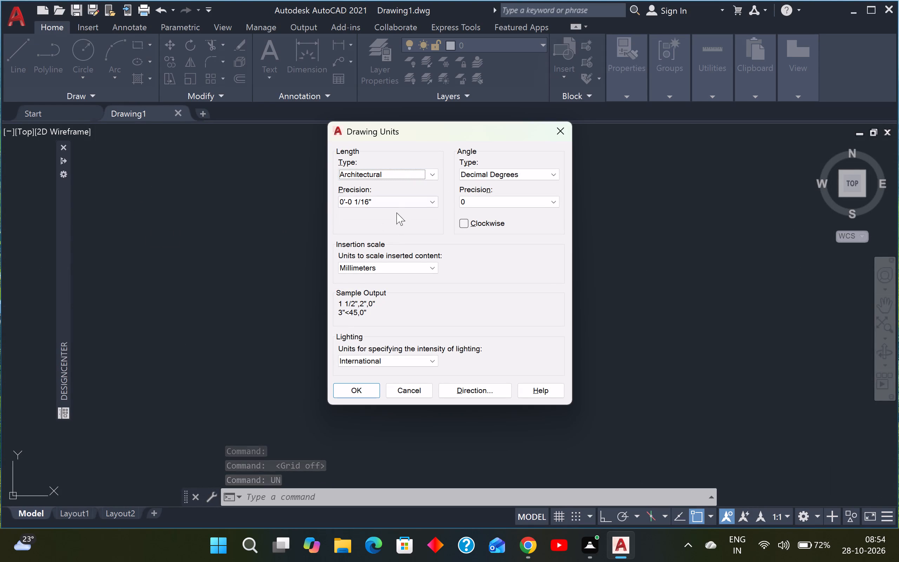
{"action": "left_click", "coordinate": [395, 198]}
{"action": "left_click", "coordinate": [392, 209]}
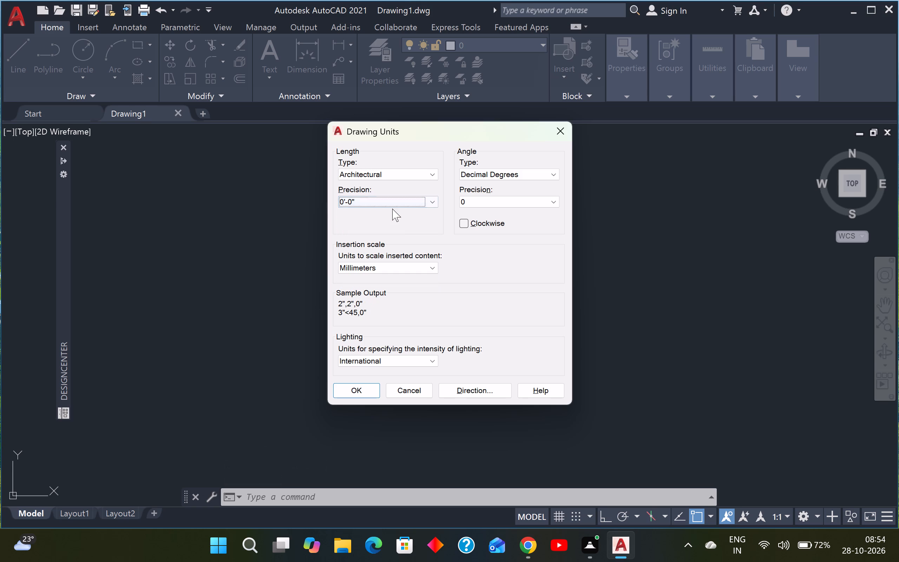
{"action": "left_click", "coordinate": [393, 270]}
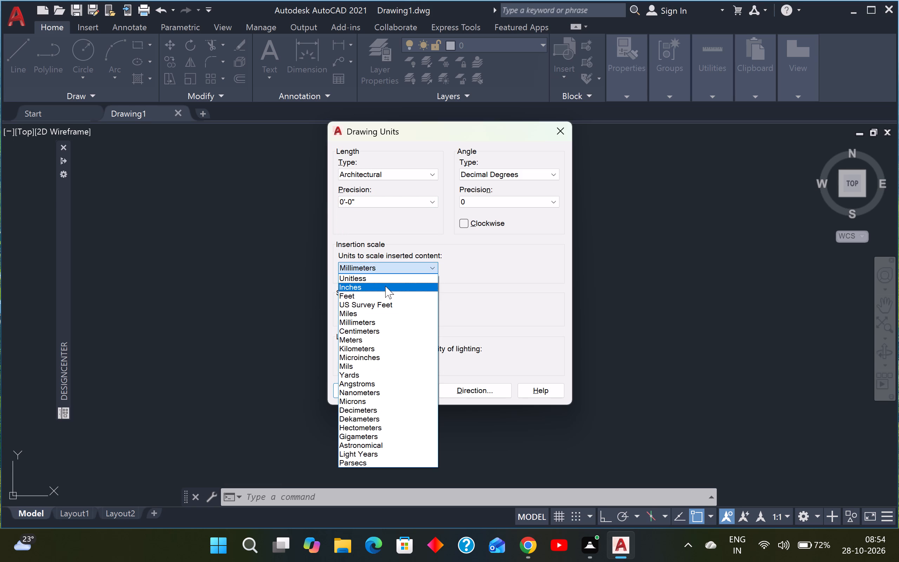
{"action": "left_click", "coordinate": [385, 286]}
{"action": "left_click", "coordinate": [369, 395]}
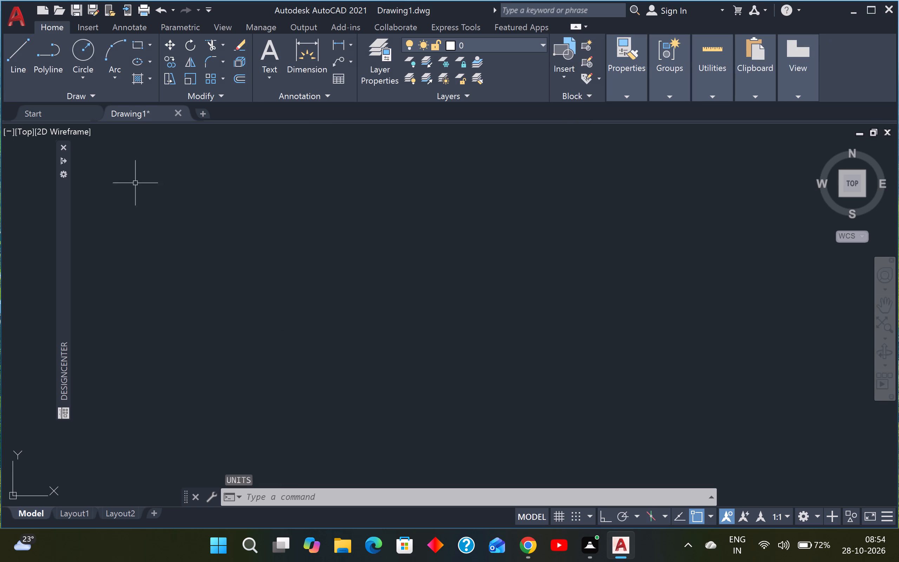
Close the DesignCenter palette to clear the drawing area.
{"action": "left_click", "coordinate": [61, 150]}
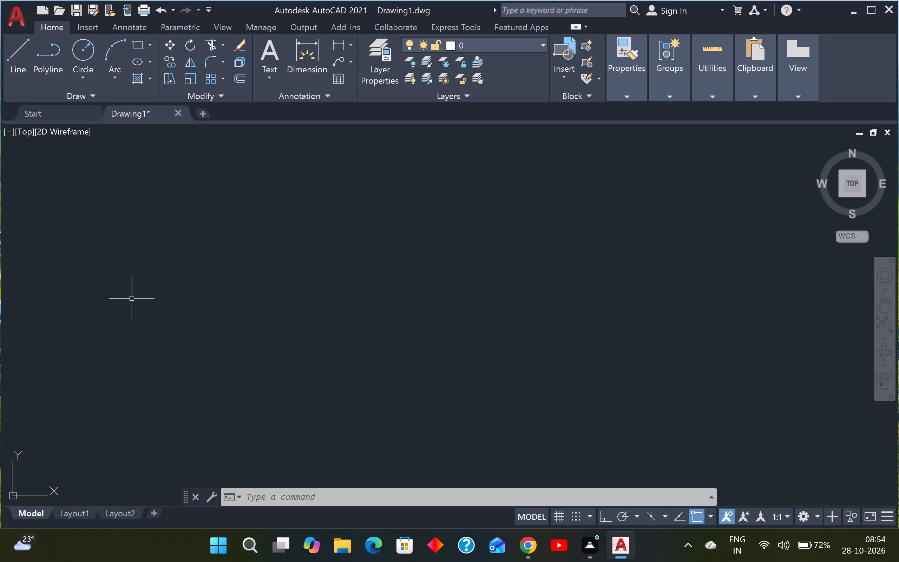
{"action": "key", "text": "Escape"}
{"action": "key", "text": "Escape"}
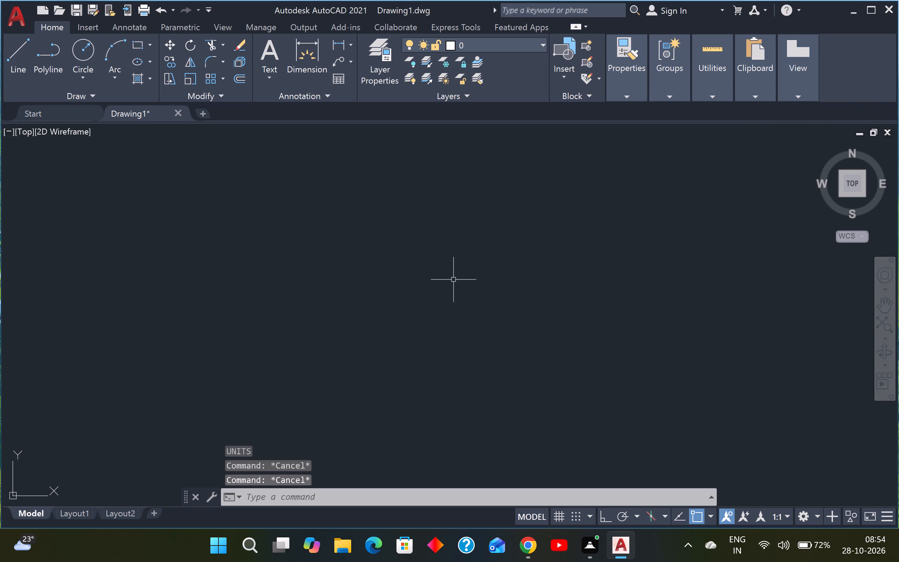
Modify the ISO-25 dimension style's primary units to Architectural format with 0'-0" precision.
{"action": "type", "text": "d"}
{"action": "key", "text": "space"}
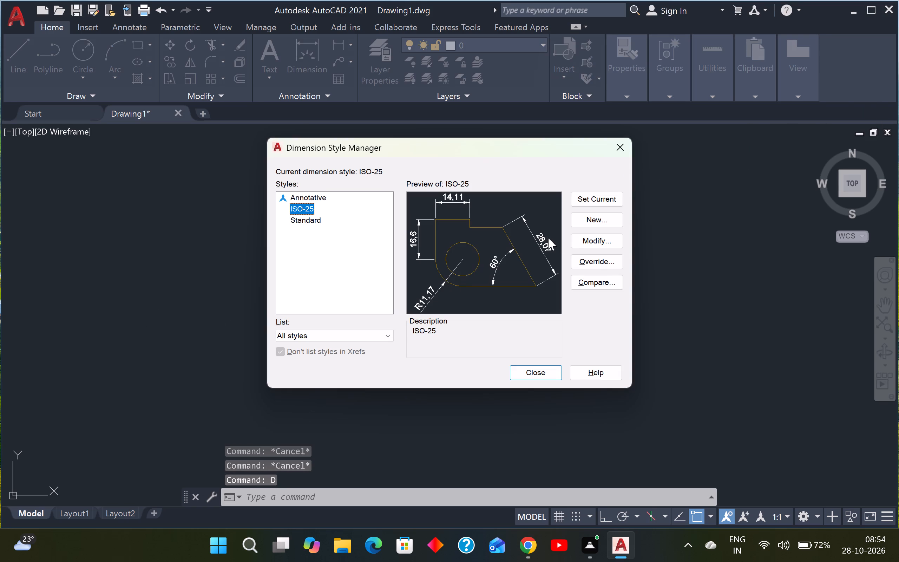
{"action": "left_click", "coordinate": [580, 238]}
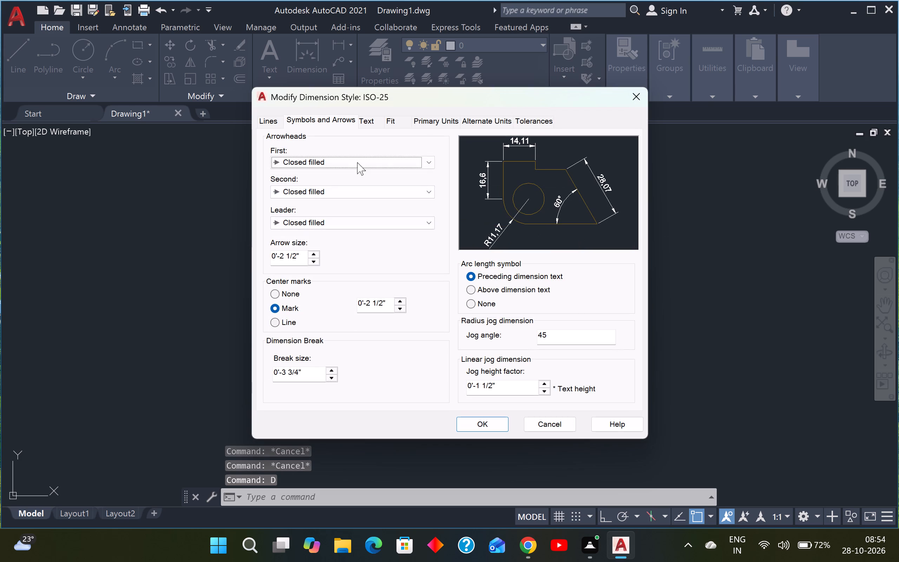
{"action": "left_click", "coordinate": [434, 123]}
{"action": "left_click", "coordinate": [403, 149]}
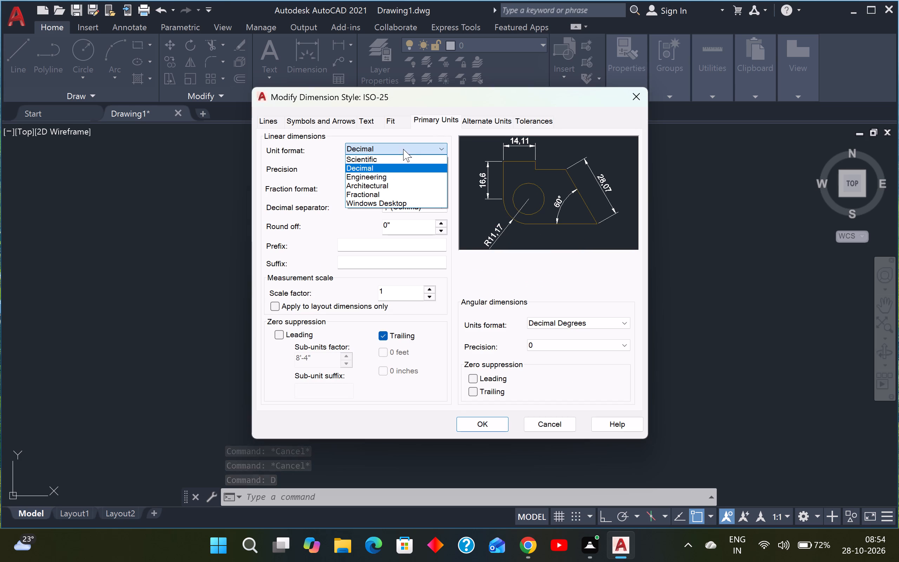
{"action": "left_click", "coordinate": [399, 182]}
{"action": "left_click", "coordinate": [404, 167]}
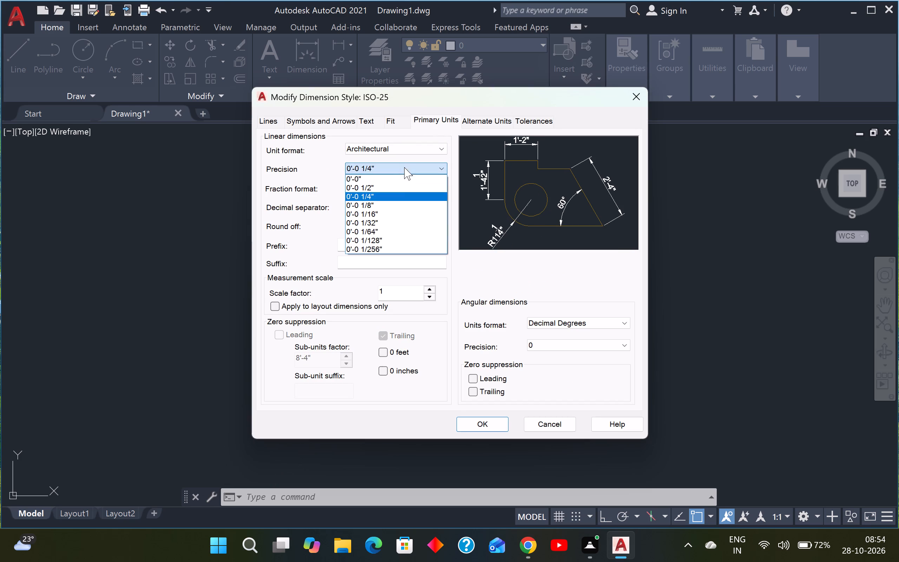
{"action": "left_click", "coordinate": [396, 180]}
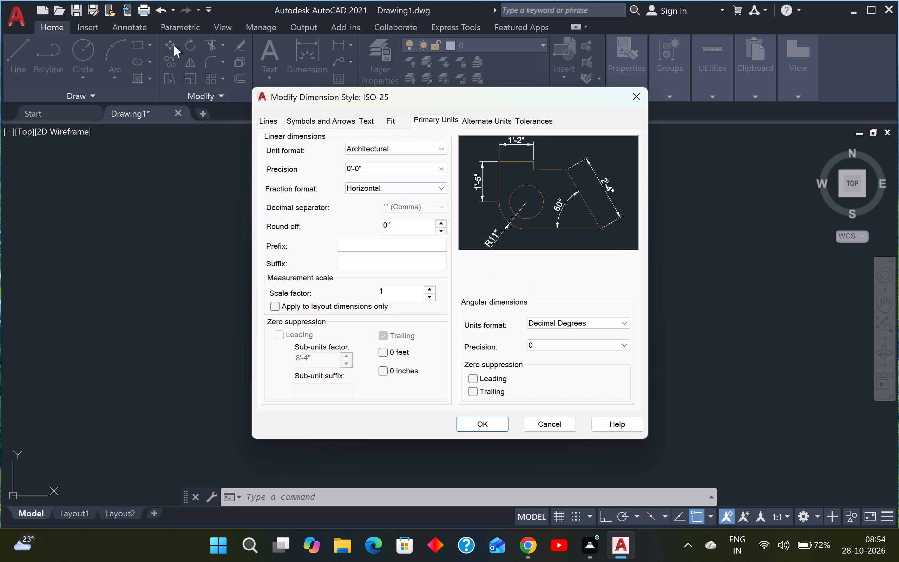
Set the ISO-25 dimension style's text height to 6".
{"action": "left_click", "coordinate": [376, 122]}
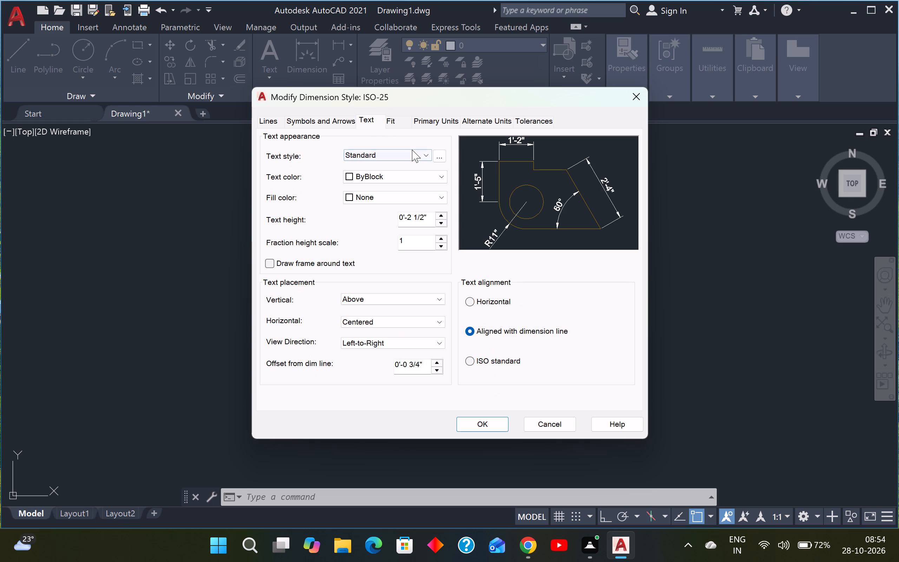
{"action": "left_click_drag", "start_coordinate": [420, 217], "coordinate": [405, 219]}
{"action": "left_click_drag", "start_coordinate": [405, 219], "coordinate": [338, 227]}
{"action": "left_click_drag", "start_coordinate": [431, 214], "coordinate": [370, 219]}
{"action": "key", "text": "BackSpace"}
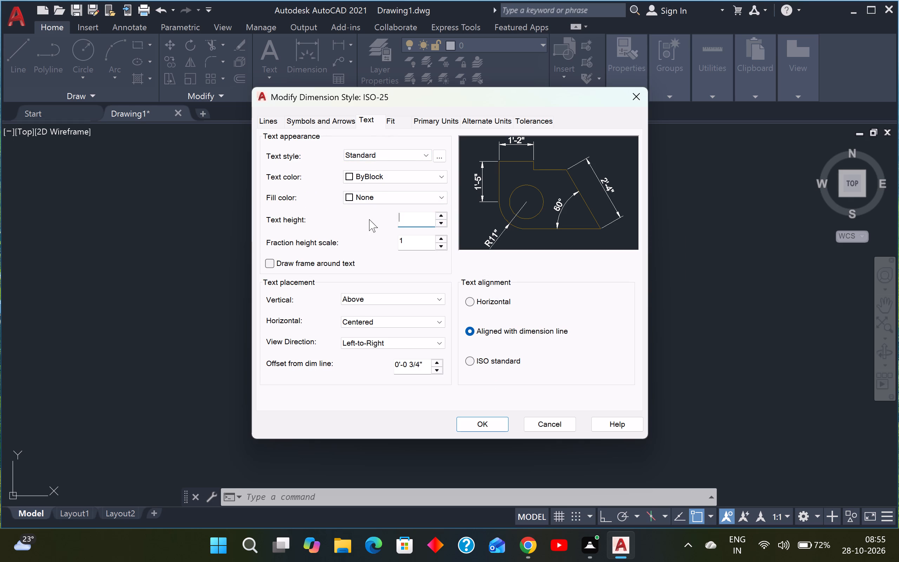
{"action": "key", "text": "3"}
{"action": "key", "text": "BackSpace"}
{"action": "key", "text": "6"}
{"action": "key", "text": "shift+quotedbl"}
{"action": "key", "text": "Return"}
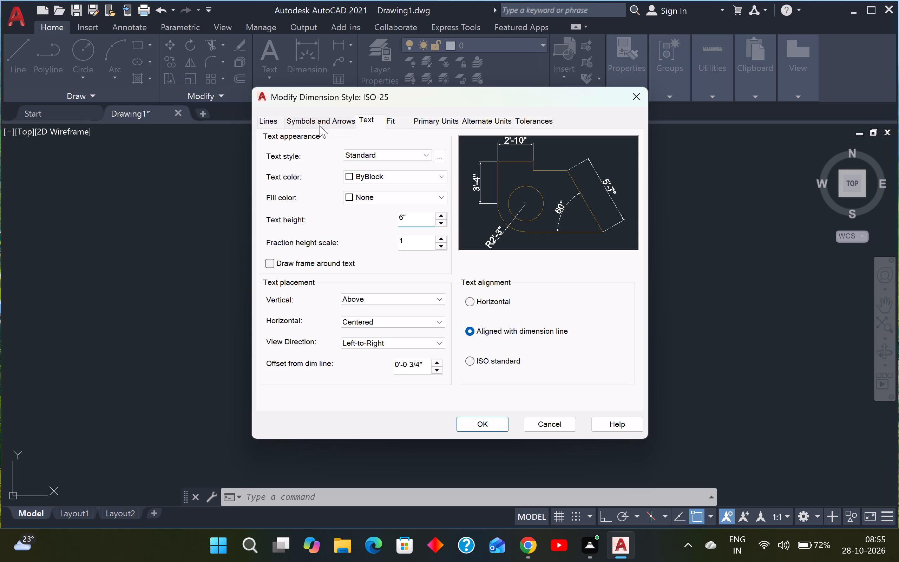
Set the ISO-25 dimension style's arrow size to 6".
{"action": "left_click", "coordinate": [324, 113]}
{"action": "left_click", "coordinate": [323, 122]}
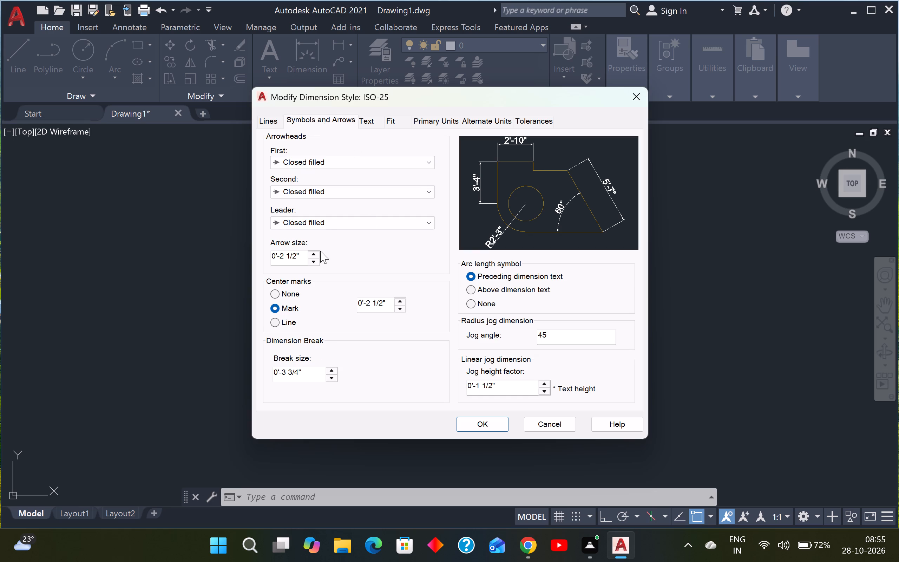
{"action": "left_click_drag", "start_coordinate": [300, 256], "coordinate": [103, 261]}
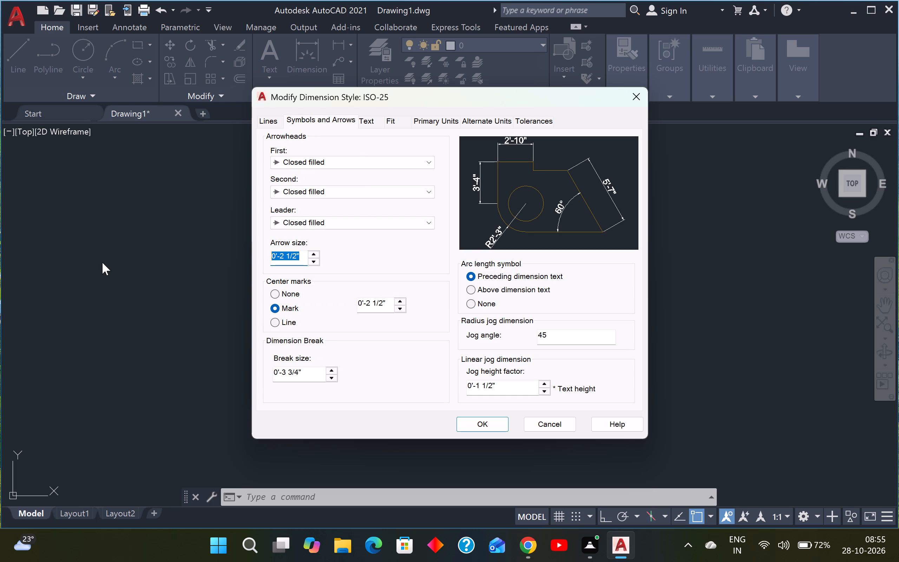
{"action": "key", "text": "BackSpace"}
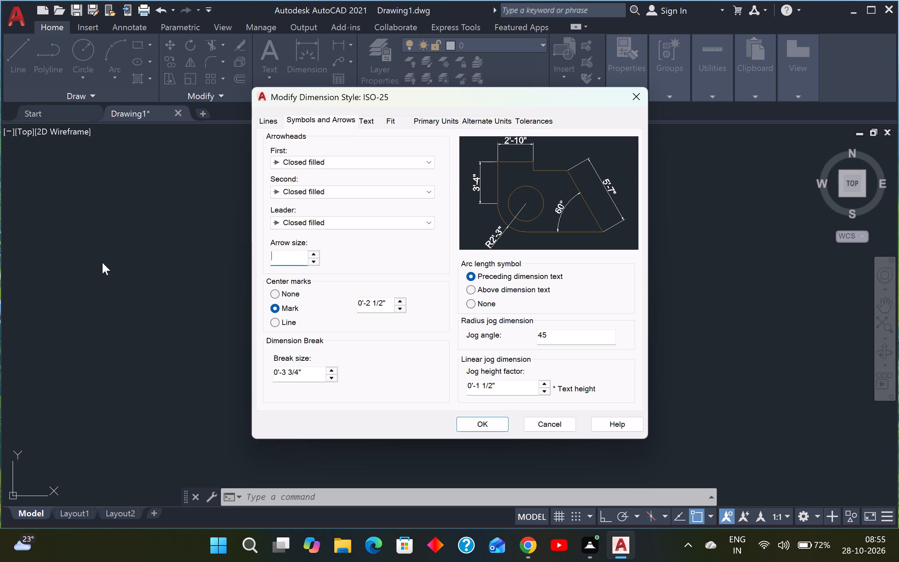
{"action": "type", "text": "6\""}
{"action": "key", "text": "Return"}
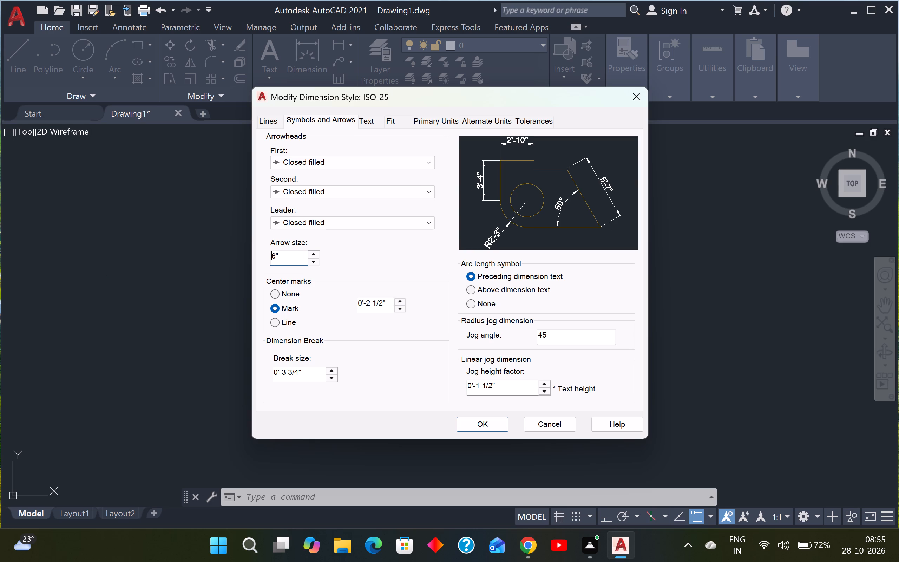
Change the first, second and leader arrowheads to Oblique and save the ISO-25 style changes.
{"action": "left_click", "coordinate": [367, 160]}
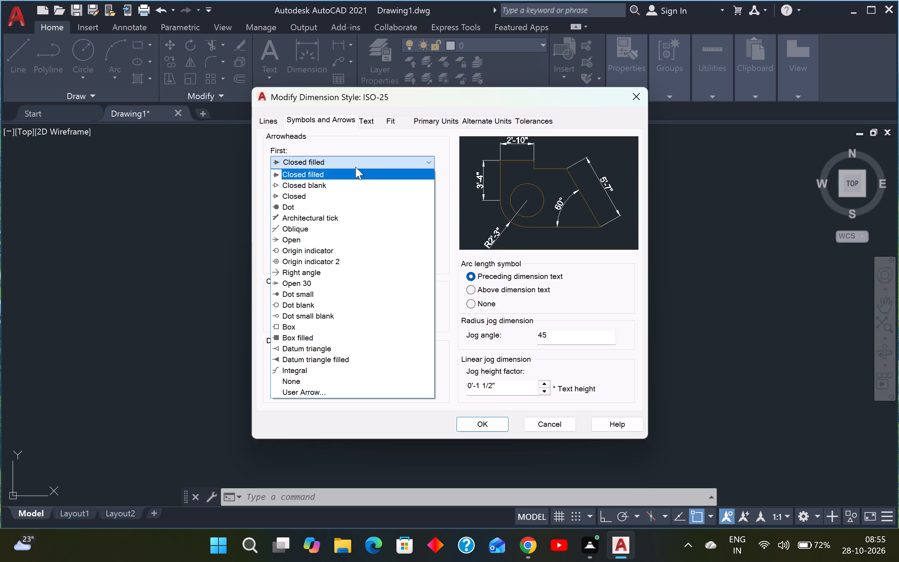
{"action": "left_click", "coordinate": [316, 225]}
{"action": "left_click", "coordinate": [320, 221]}
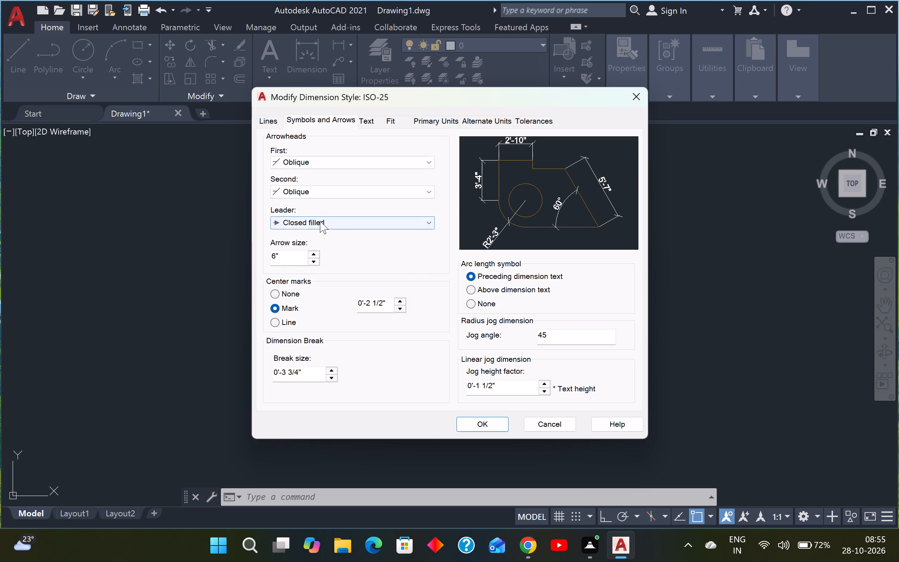
{"action": "left_click", "coordinate": [302, 289]}
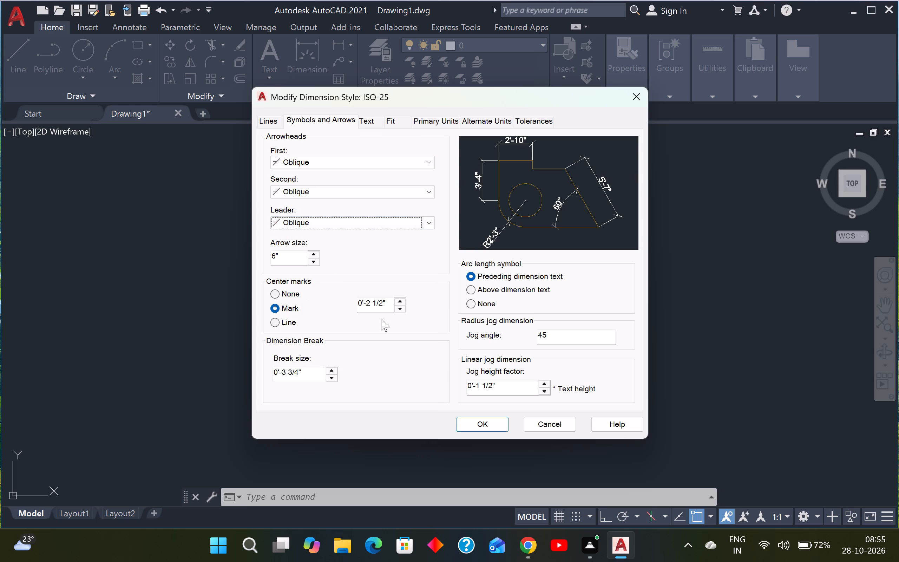
{"action": "scroll", "coordinate": [409, 350], "scroll_direction": "down", "scroll_amount": 1}
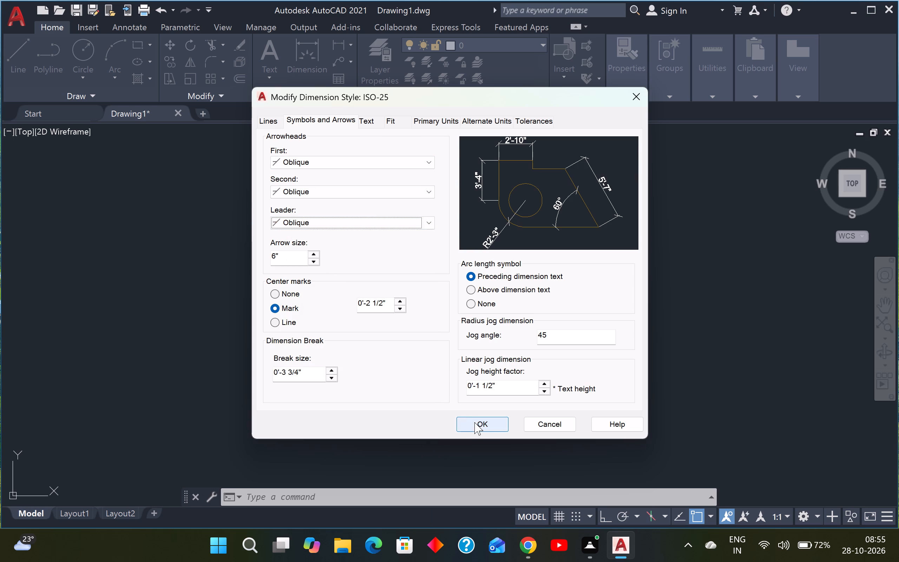
{"action": "left_click", "coordinate": [475, 422]}
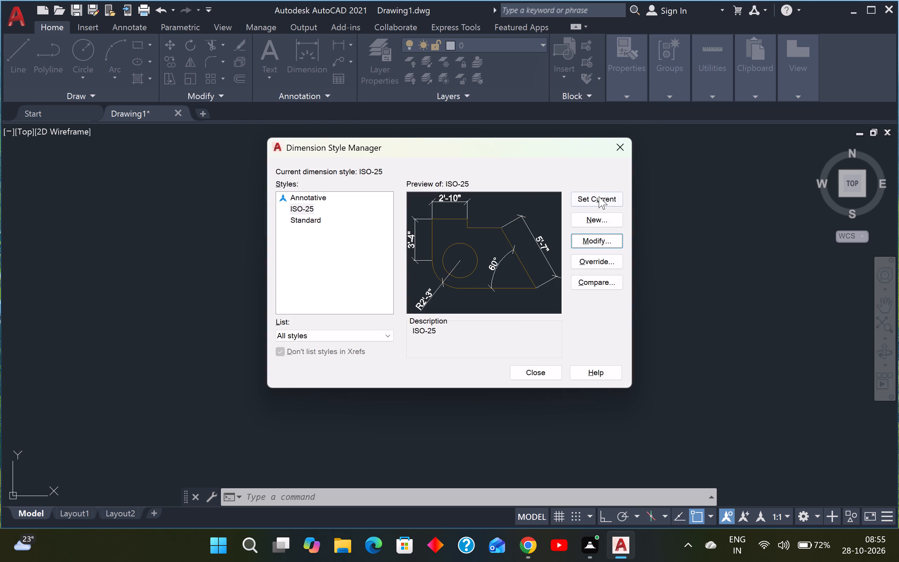
Set ISO-25 as the current dimension style and close the Dimension Style Manager.
{"action": "triple_click", "coordinate": [596, 197]}
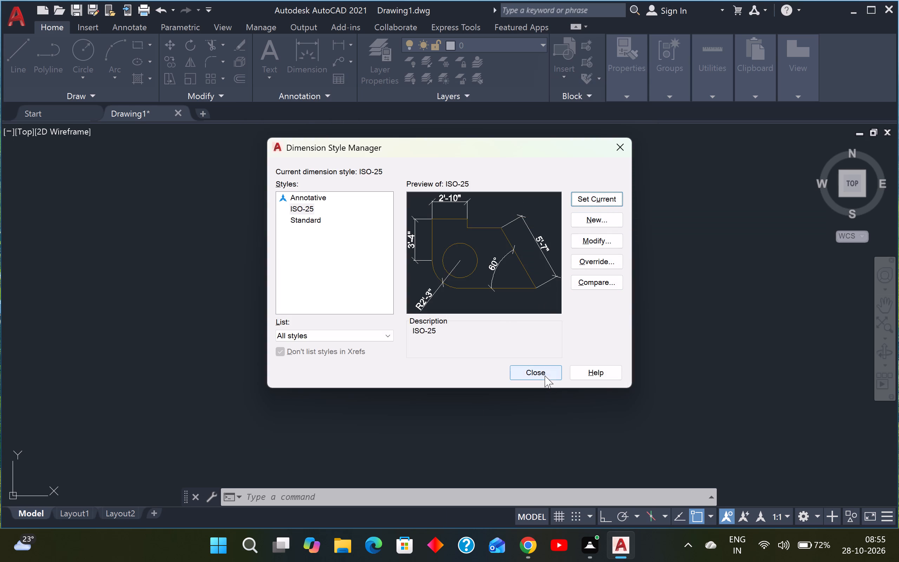
{"action": "left_click", "coordinate": [545, 375]}
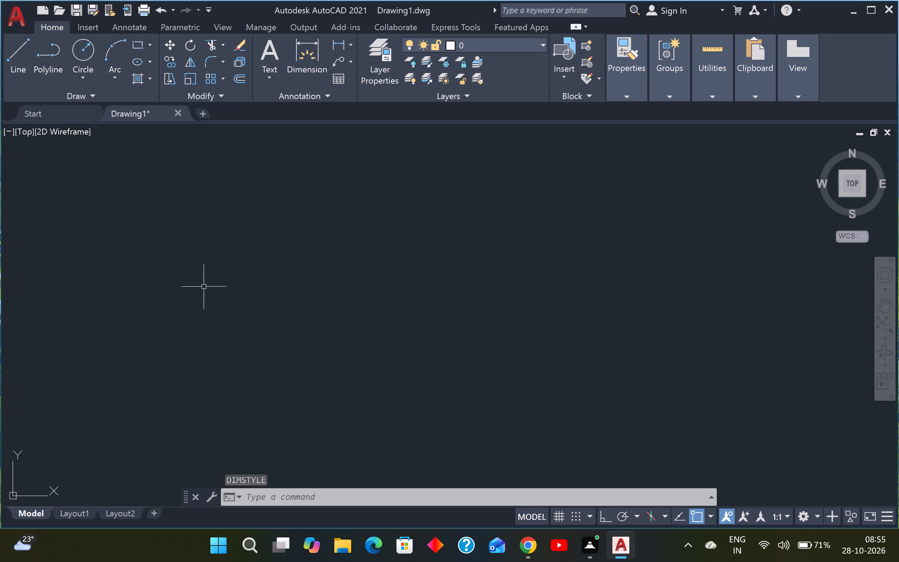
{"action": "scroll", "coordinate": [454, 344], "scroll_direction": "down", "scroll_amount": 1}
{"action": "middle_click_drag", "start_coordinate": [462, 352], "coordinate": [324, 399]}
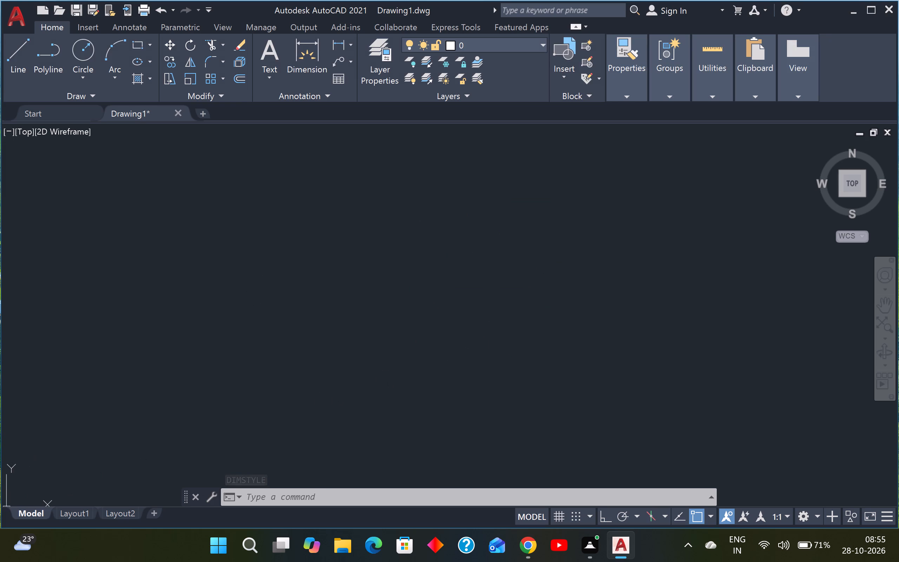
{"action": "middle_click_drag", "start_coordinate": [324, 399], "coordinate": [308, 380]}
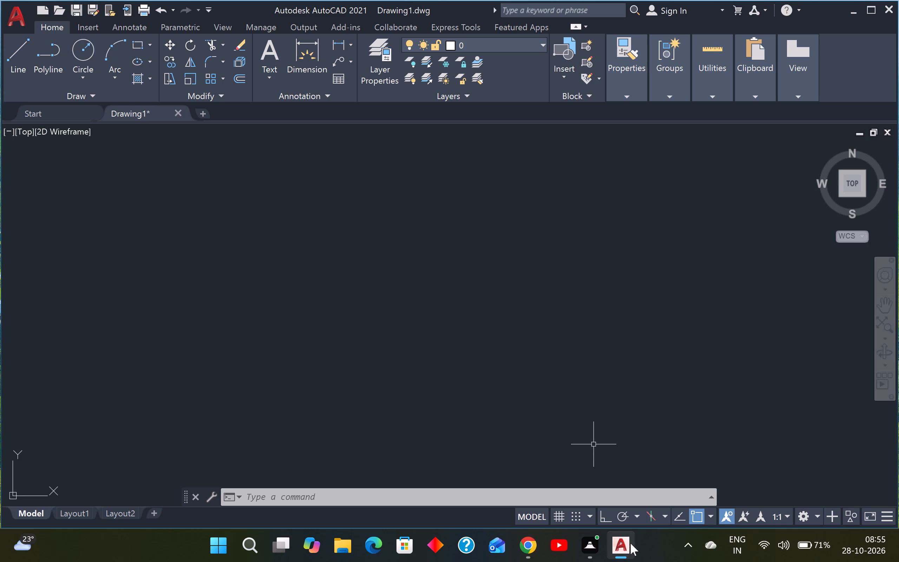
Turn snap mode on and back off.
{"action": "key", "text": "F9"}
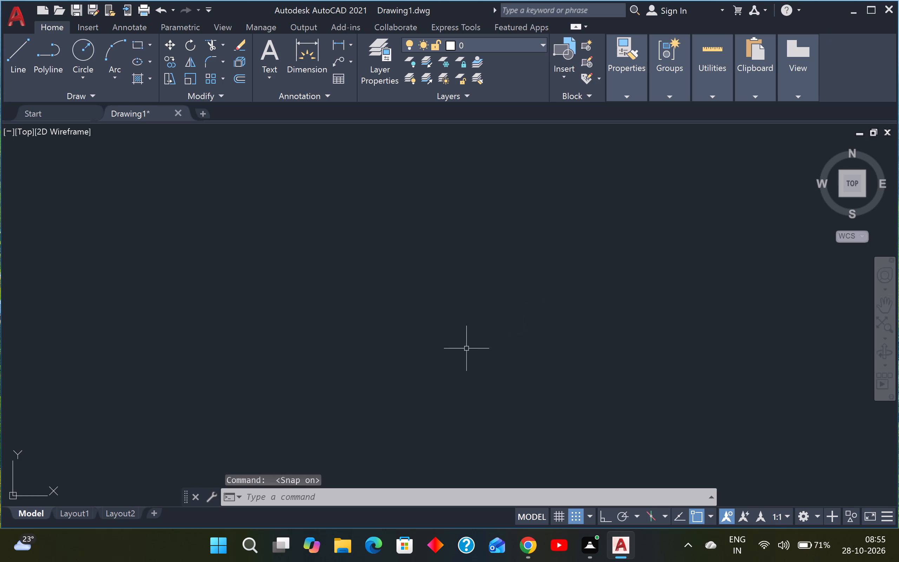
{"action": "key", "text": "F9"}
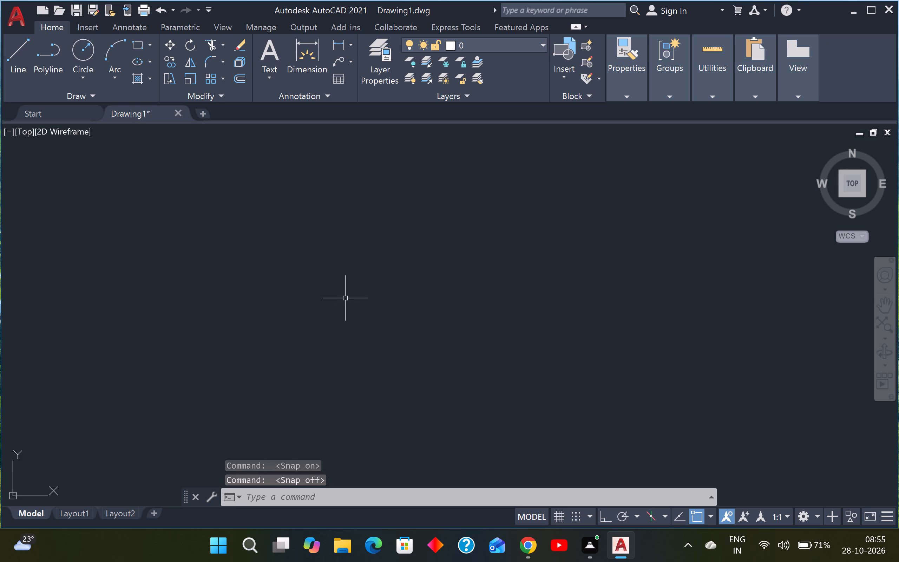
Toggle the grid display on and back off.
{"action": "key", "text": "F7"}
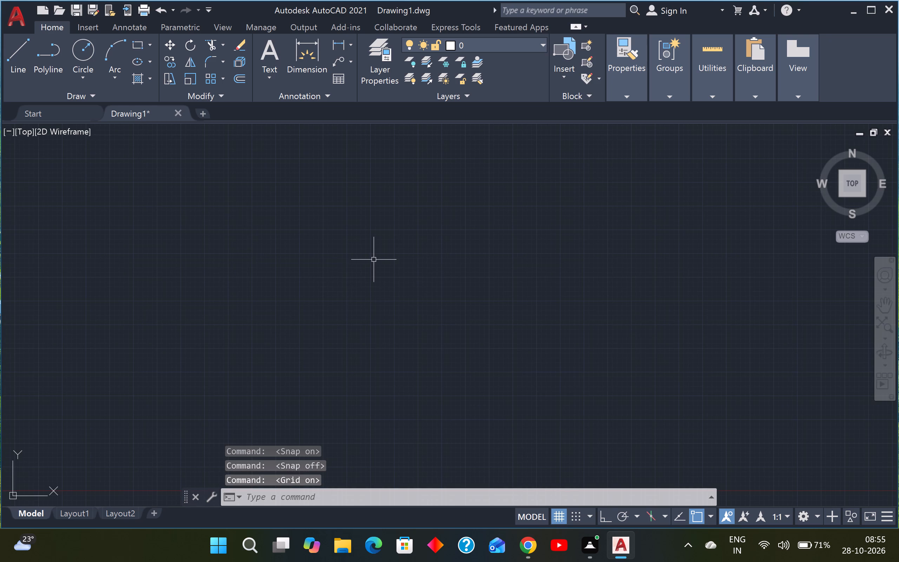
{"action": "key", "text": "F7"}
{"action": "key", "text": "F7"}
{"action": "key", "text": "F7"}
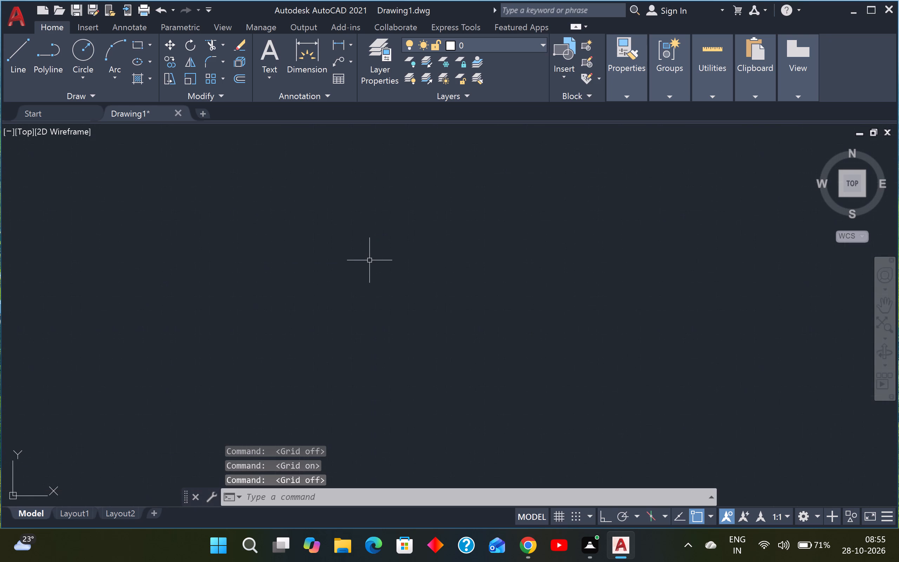
Draw a rectangle 50' wide and 35' high in the empty drawing area.
{"action": "type", "text": "rec"}
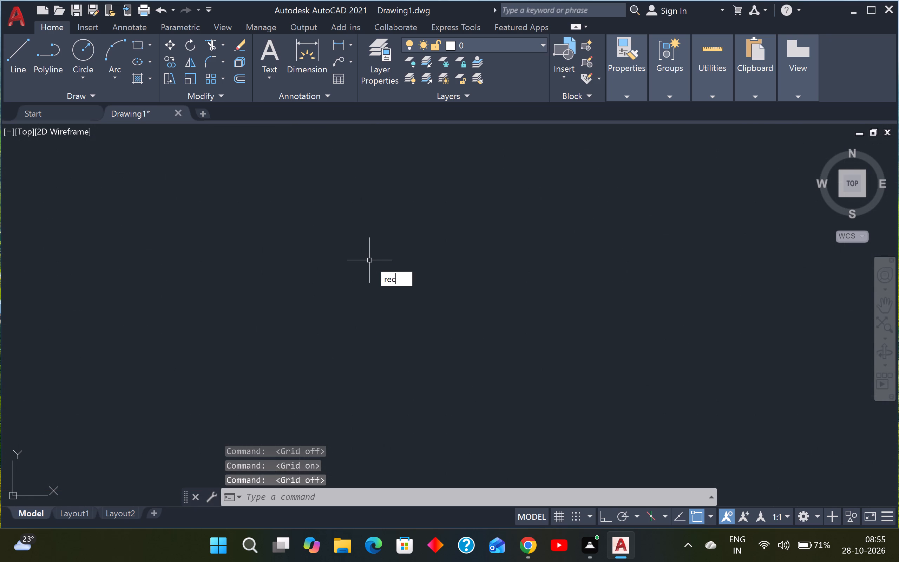
{"action": "key", "text": "space"}
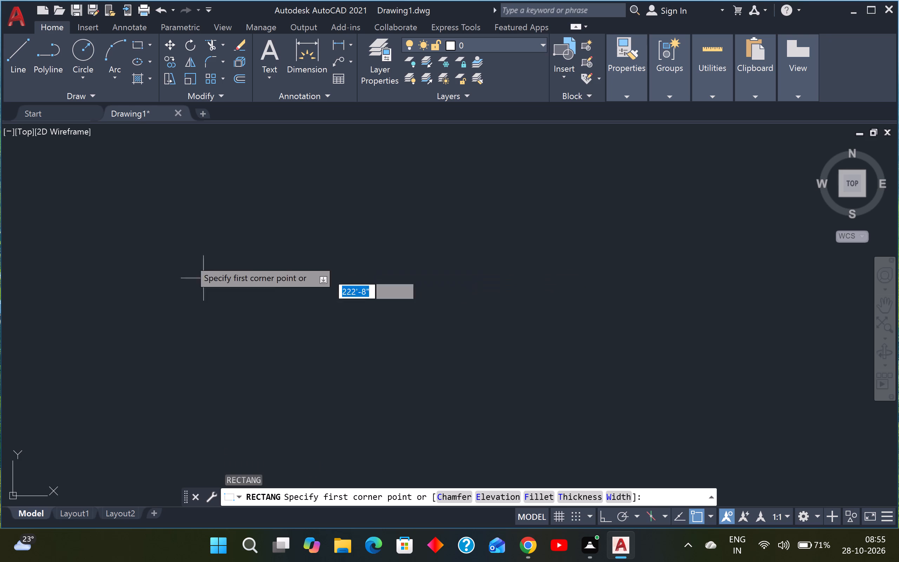
{"action": "left_click", "coordinate": [140, 189]}
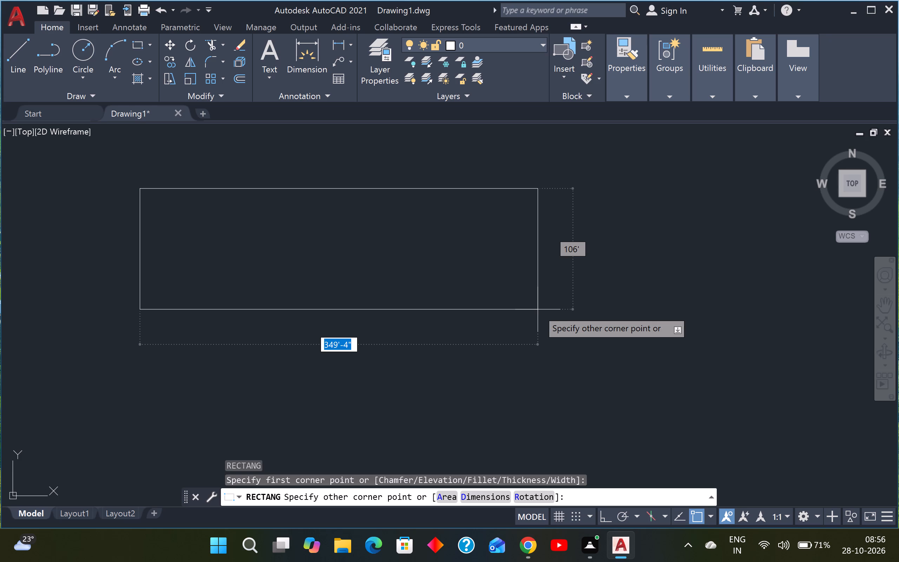
{"action": "type", "text": "50"}
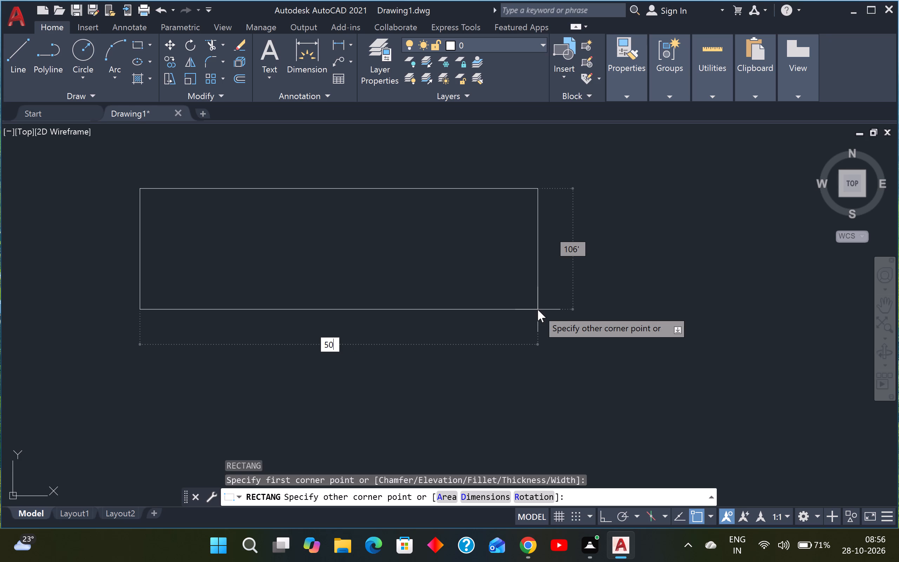
{"action": "key", "text": "apostrophe"}
{"action": "key", "text": "Tab"}
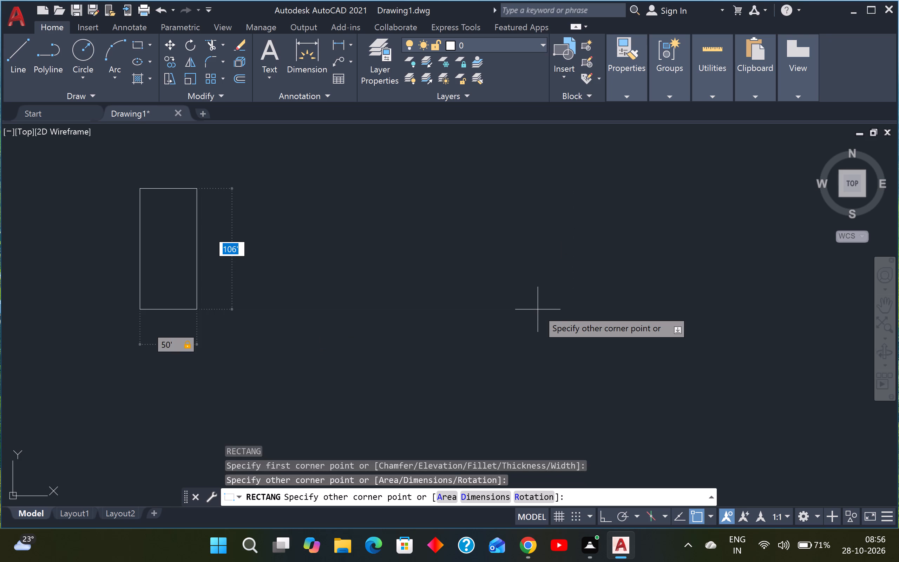
{"action": "type", "text": "35"}
{"action": "key", "text": "apostrophe"}
{"action": "key", "text": "Return"}
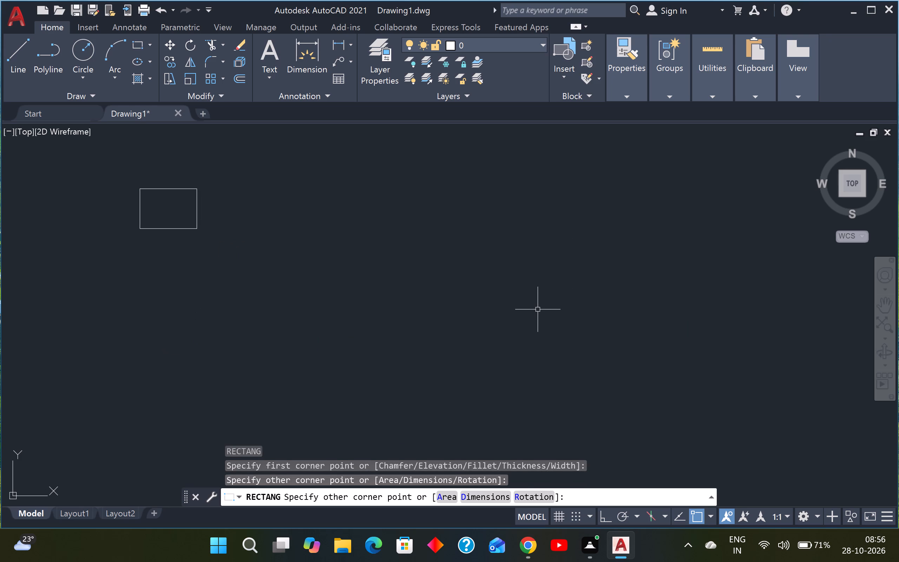
{"action": "right_click_drag", "start_coordinate": [538, 309], "coordinate": [527, 309]}
{"action": "left_click", "coordinate": [274, 318]}
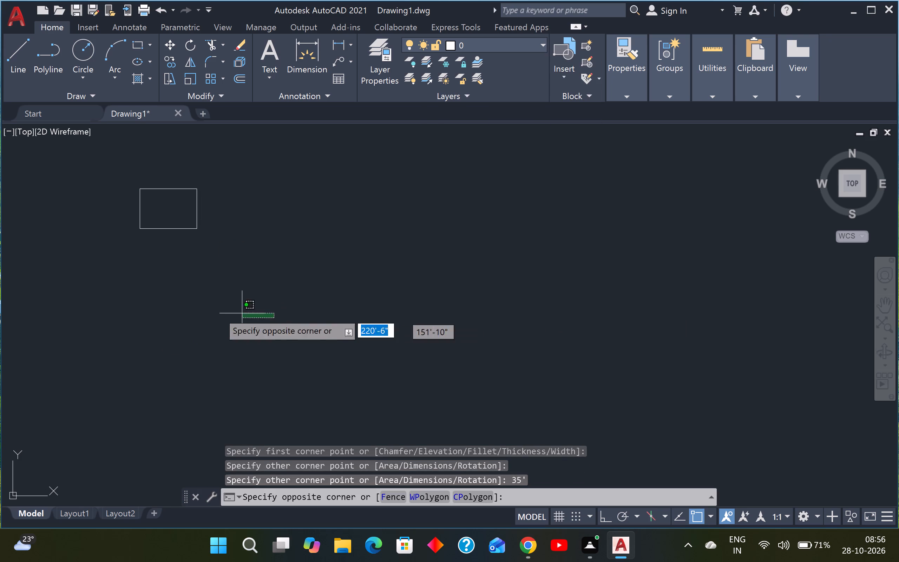
{"action": "middle_click_drag", "start_coordinate": [153, 286], "coordinate": [309, 381]}
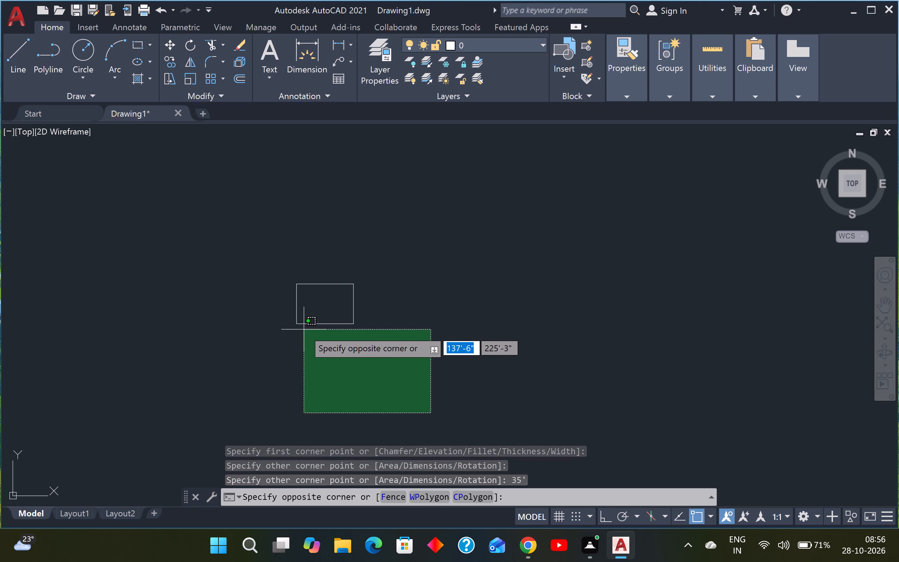
{"action": "key", "text": "Escape"}
Offset the 50' by 35' rectangle 9" inward to form the outer wall thickness.
{"action": "scroll", "coordinate": [298, 303], "scroll_direction": "up", "scroll_amount": 4}
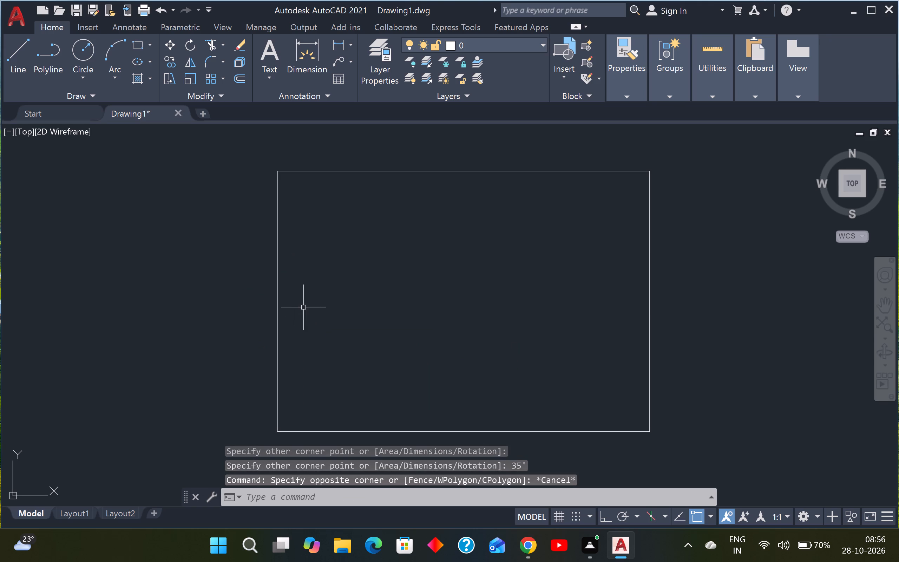
{"action": "middle_click_drag", "start_coordinate": [303, 307], "coordinate": [268, 312]}
{"action": "key", "text": "Escape"}
{"action": "key", "text": "Escape"}
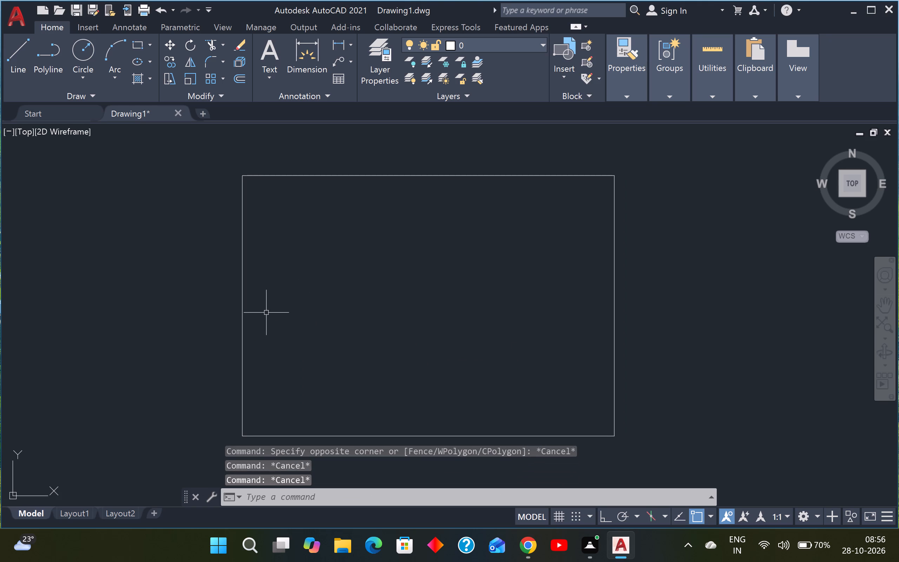
{"action": "type", "text": "o"}
{"action": "key", "text": "space"}
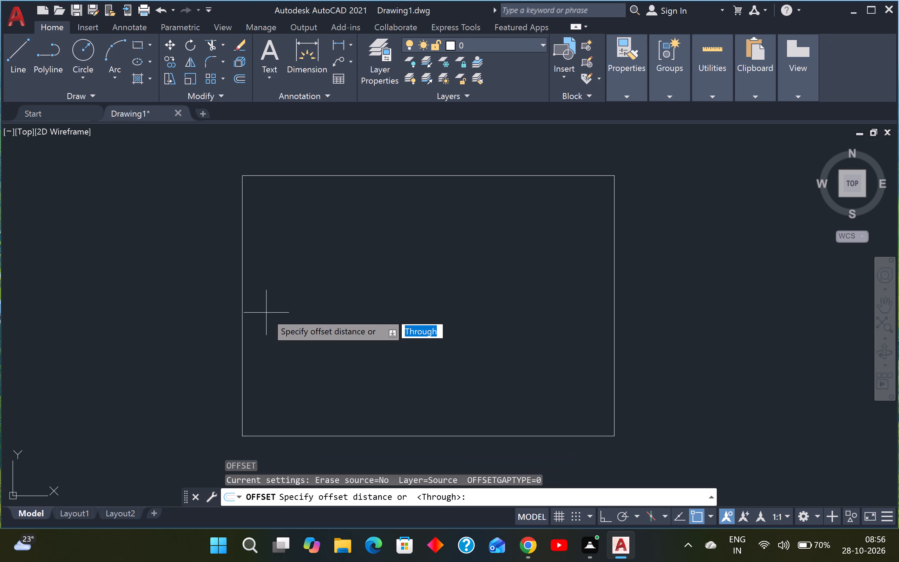
{"action": "key", "text": "9"}
{"action": "key", "text": "shift+quotedbl"}
{"action": "key", "text": "Return"}
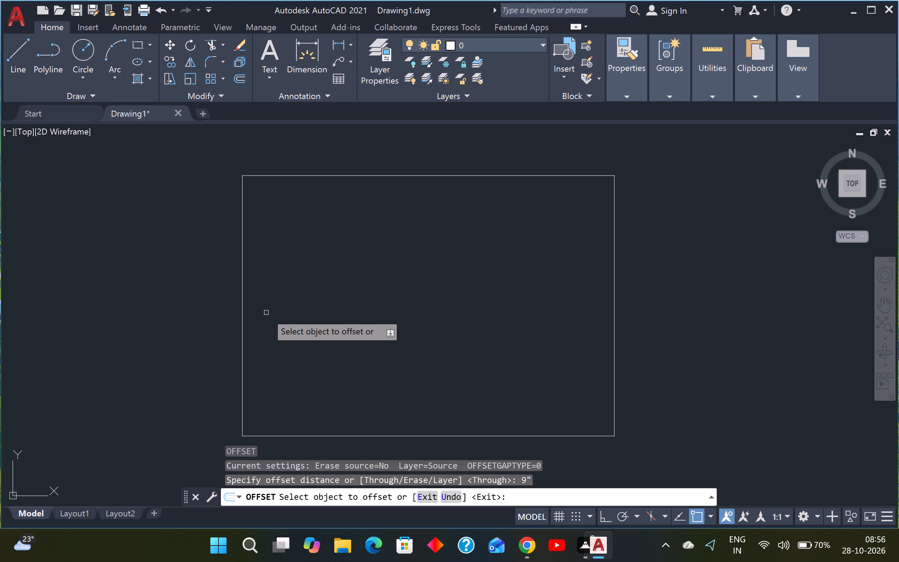
{"action": "left_click", "coordinate": [532, 175]}
{"action": "left_click", "coordinate": [519, 204]}
{"action": "key", "text": "Escape"}
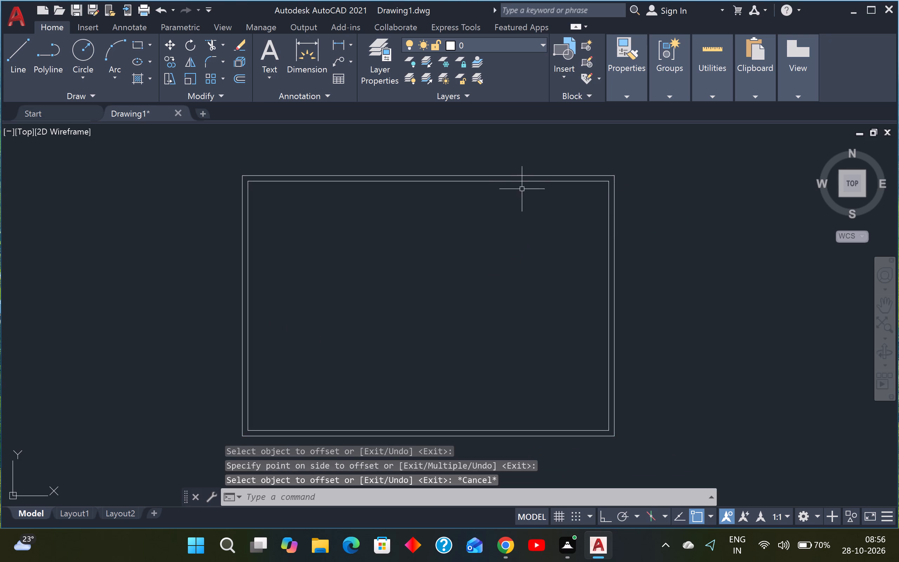
Explode the inner rectangle into separate lines.
{"action": "scroll", "coordinate": [522, 184], "scroll_direction": "up", "scroll_amount": 2}
{"action": "left_click", "coordinate": [523, 180]}
{"action": "left_click", "coordinate": [506, 174]}
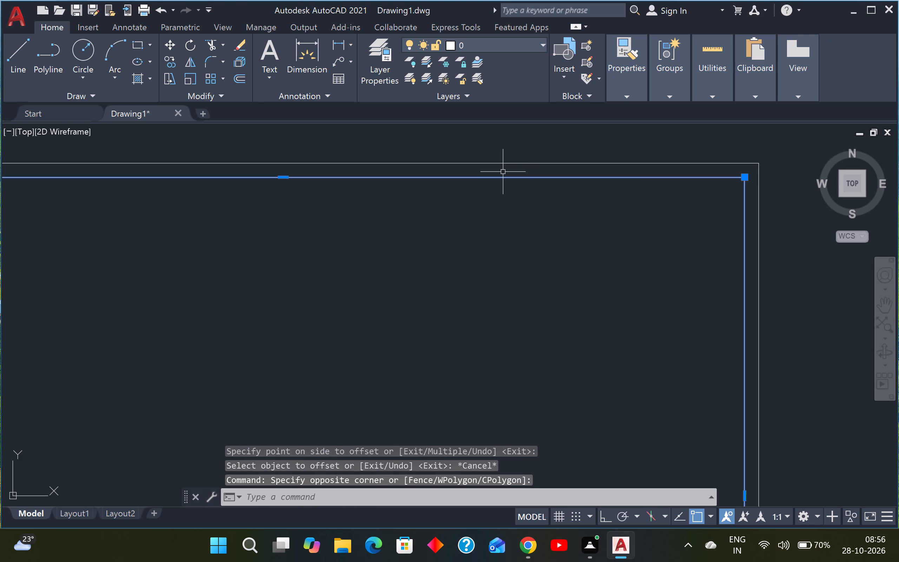
{"action": "type", "text": "ex"}
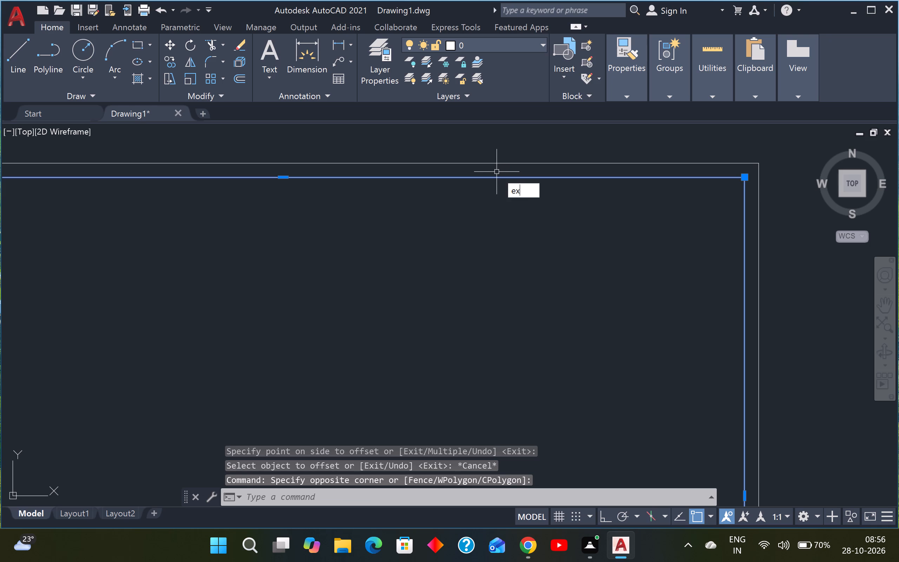
{"action": "key", "text": "Down"}
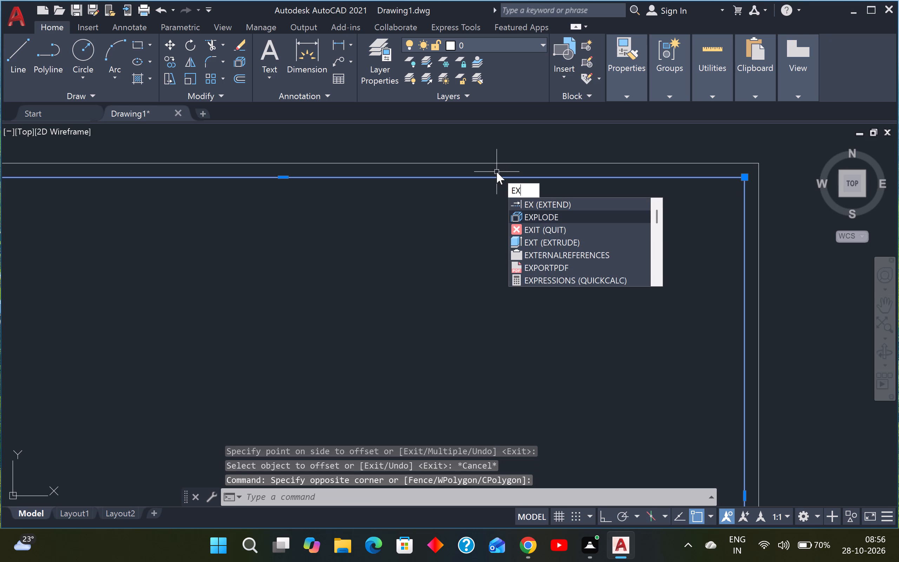
{"action": "key", "text": "Return"}
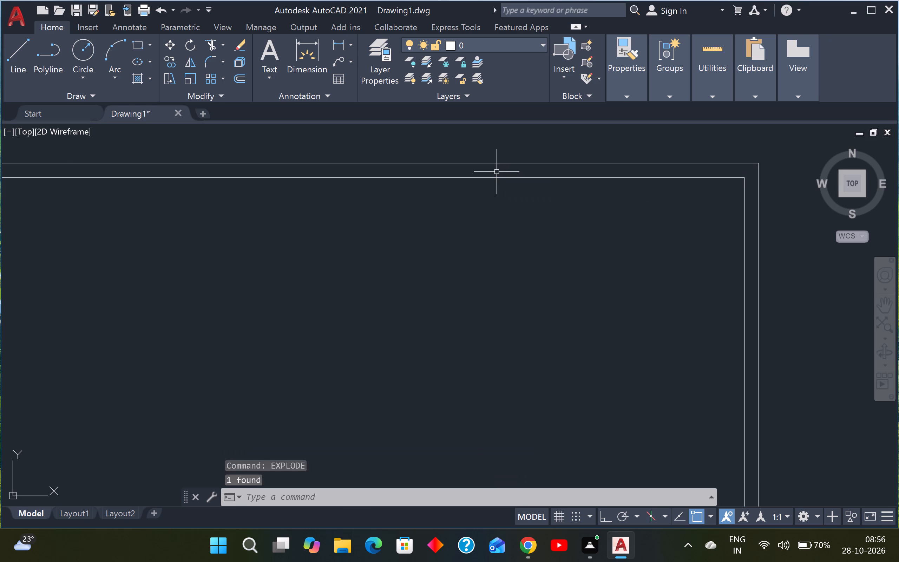
Offset the inner rectangle's upper line 12' downward into the plan.
{"action": "scroll", "coordinate": [504, 182], "scroll_direction": "down", "scroll_amount": 1}
{"action": "scroll", "coordinate": [473, 250], "scroll_direction": "down", "scroll_amount": 3}
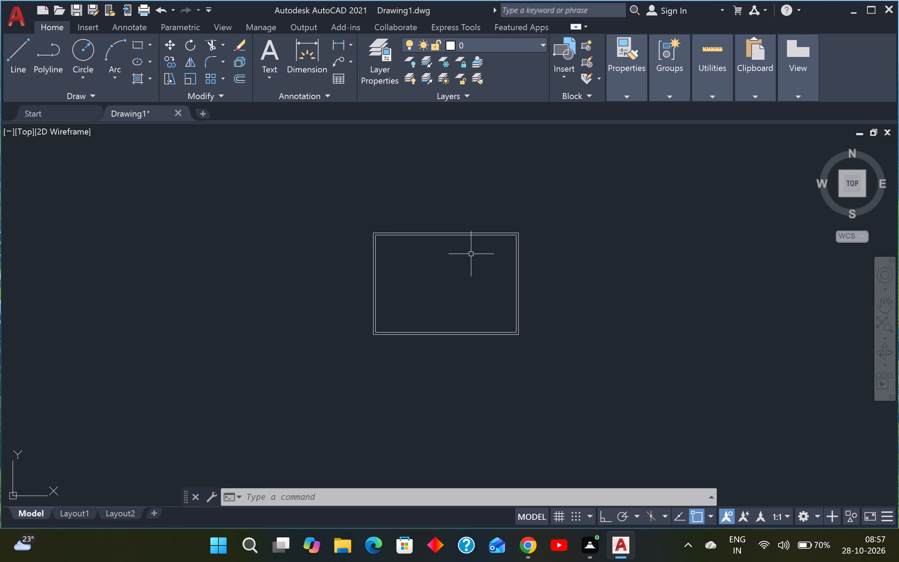
{"action": "key", "text": "Escape"}
{"action": "key", "text": "Escape"}
{"action": "key", "text": "o"}
{"action": "key", "text": "space"}
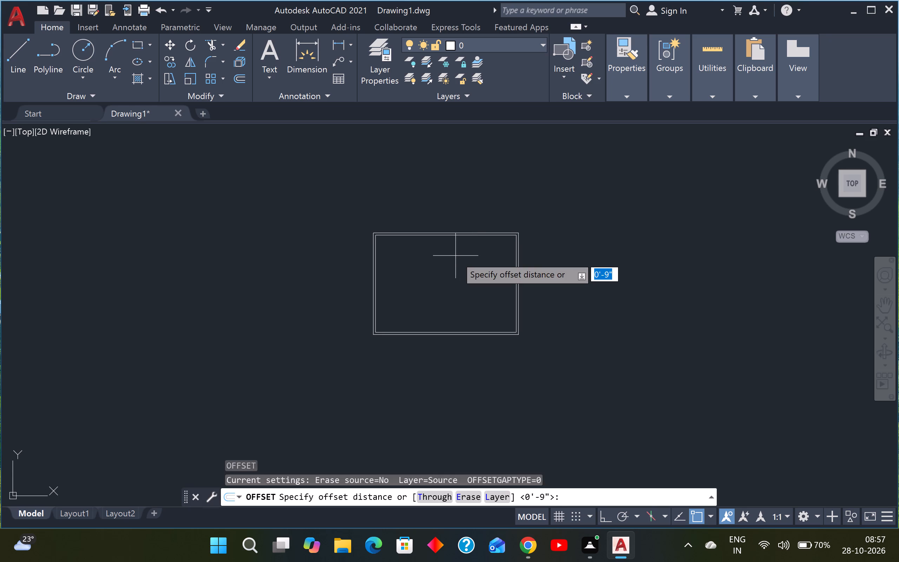
{"action": "type", "text": "10'"}
{"action": "key", "text": "Return"}
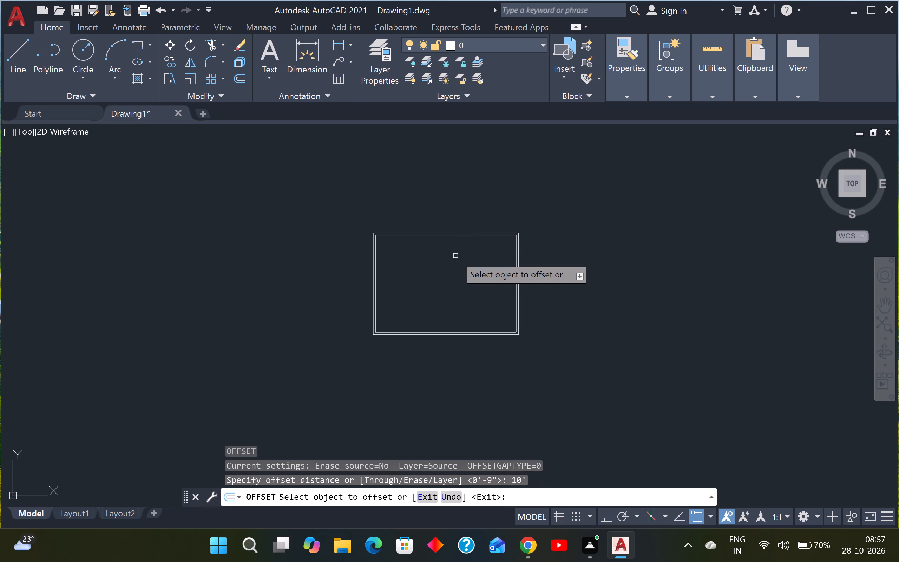
{"action": "scroll", "coordinate": [442, 215], "scroll_direction": "up", "scroll_amount": 1}
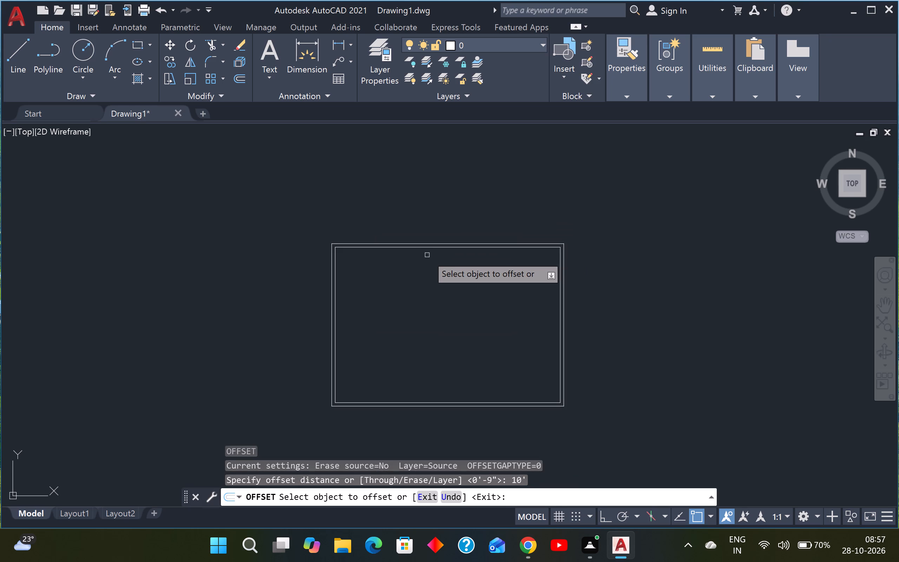
{"action": "scroll", "coordinate": [428, 255], "scroll_direction": "up", "scroll_amount": 2}
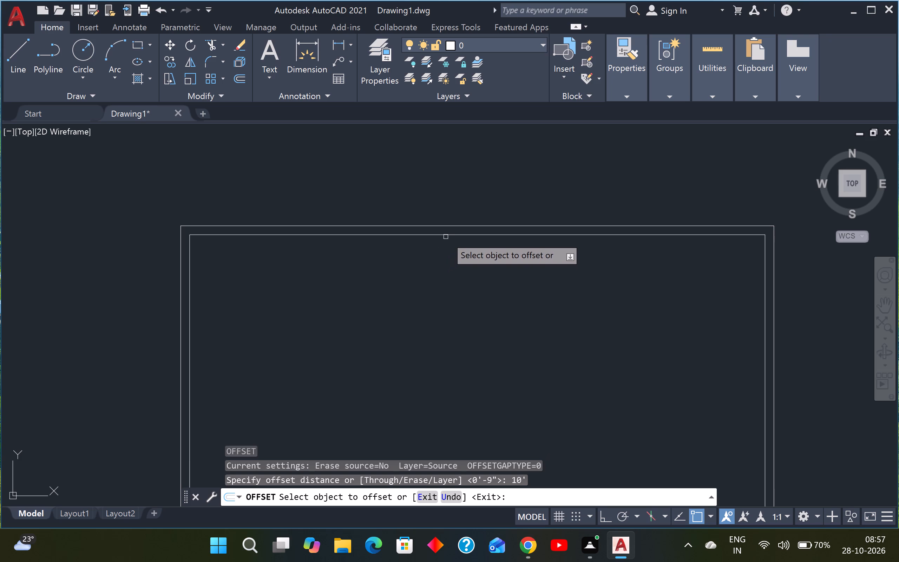
{"action": "left_click", "coordinate": [447, 235]}
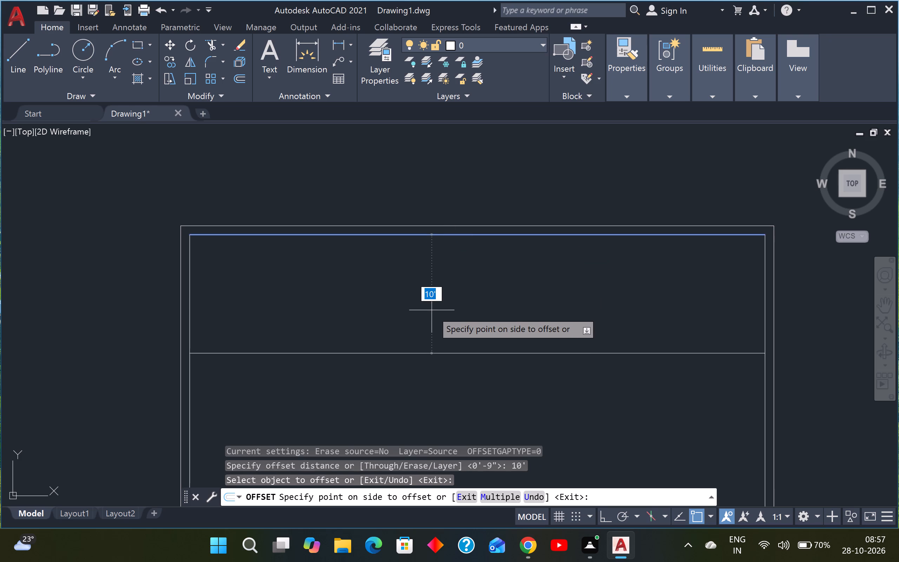
{"action": "type", "text": "12'"}
{"action": "key", "text": "Return"}
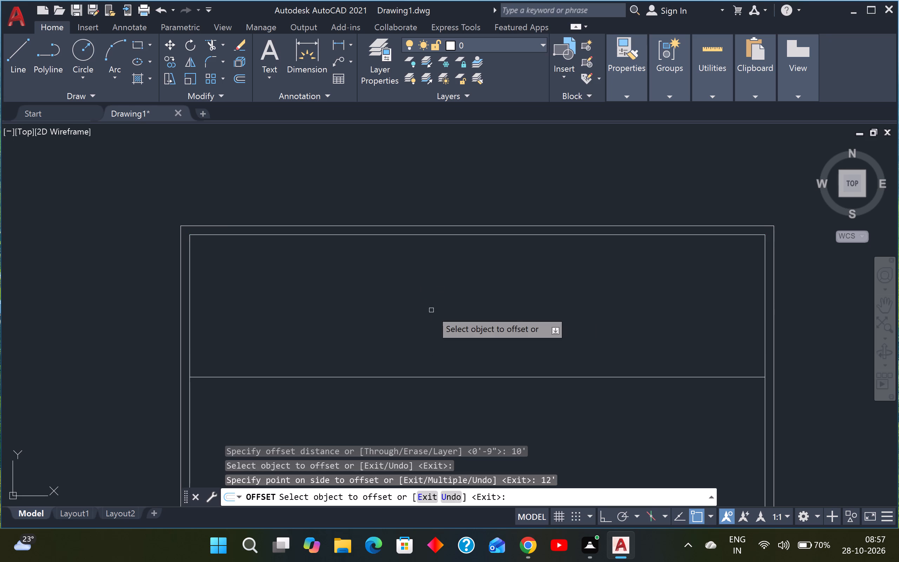
{"action": "key", "text": "Escape"}
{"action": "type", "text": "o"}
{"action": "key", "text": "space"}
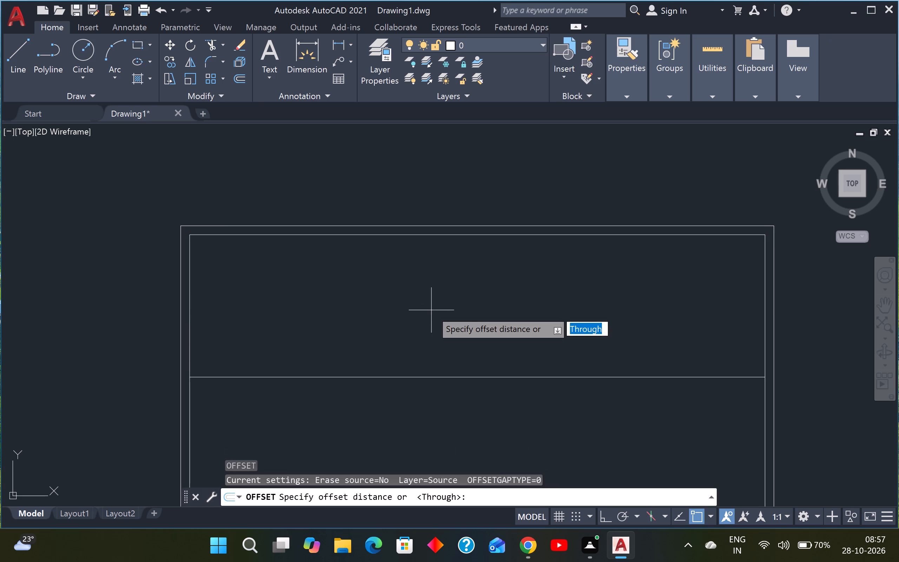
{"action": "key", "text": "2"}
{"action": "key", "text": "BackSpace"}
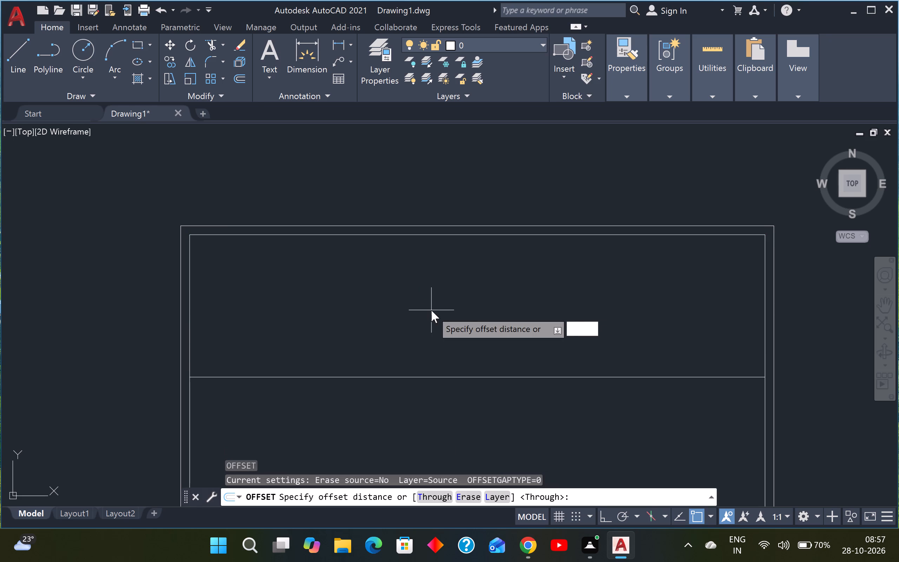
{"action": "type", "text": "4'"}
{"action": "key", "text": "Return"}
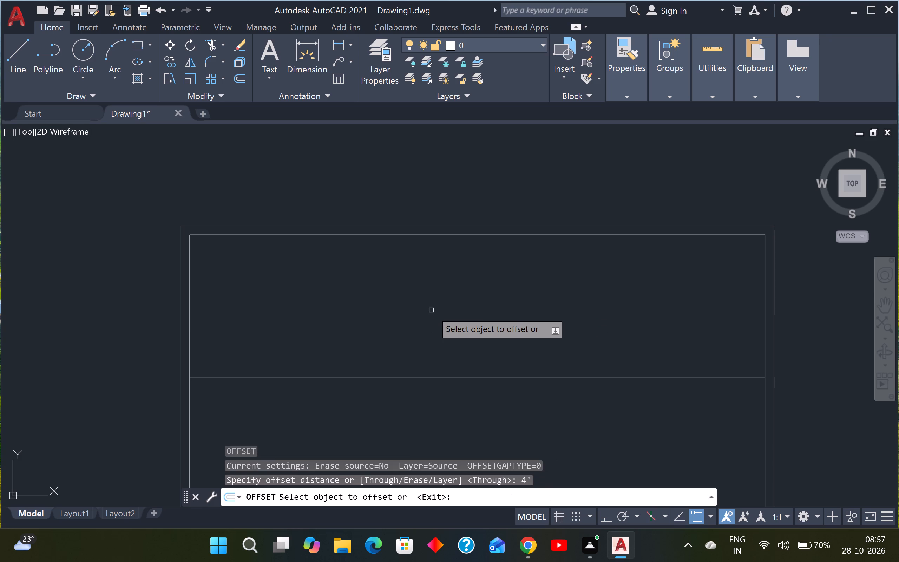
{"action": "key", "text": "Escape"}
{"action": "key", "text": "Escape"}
Offset the horizontal partition line 4" downward to give the interior wall its thickness.
{"action": "type", "text": "o"}
{"action": "key", "text": "space"}
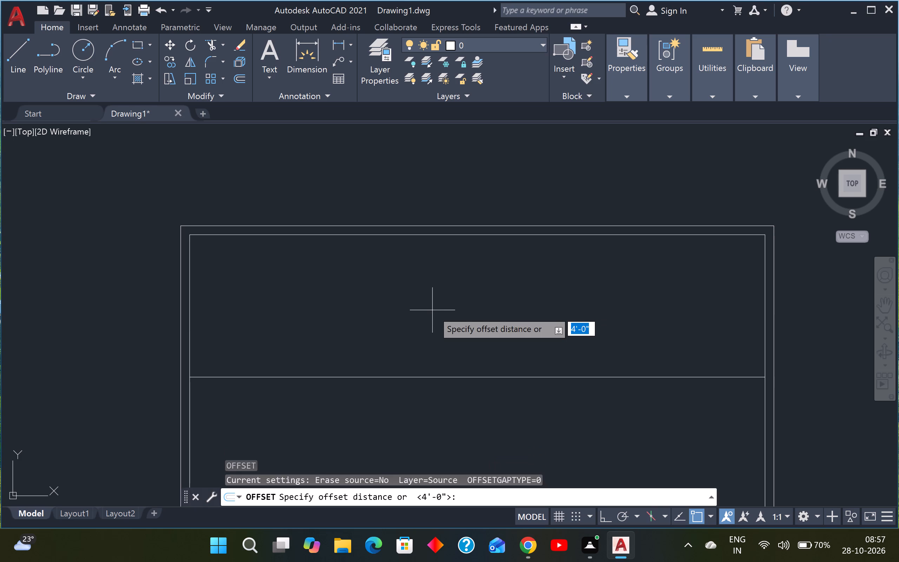
{"action": "key", "text": "4"}
{"action": "key", "text": "Return"}
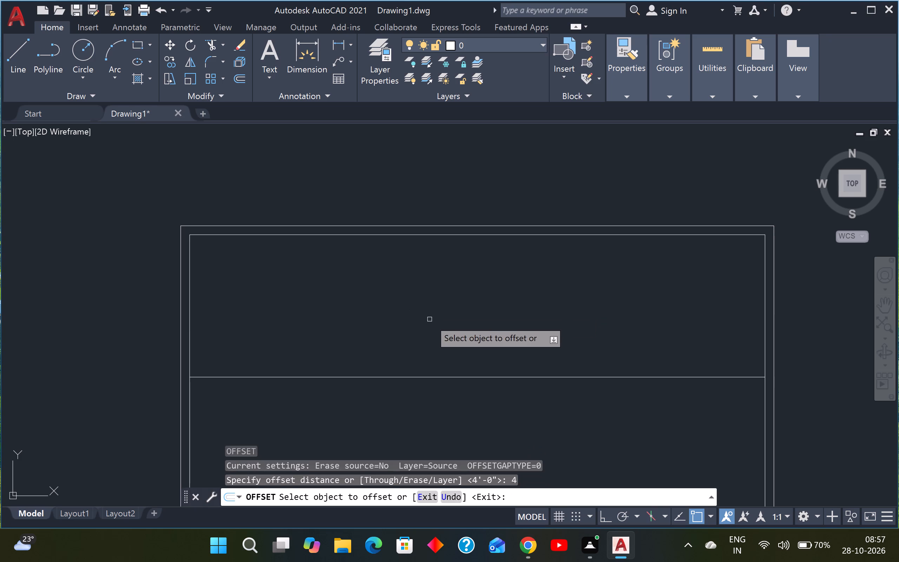
{"action": "left_click", "coordinate": [466, 377]}
{"action": "left_click", "coordinate": [467, 398]}
{"action": "key", "text": "Escape"}
{"action": "key", "text": "Escape"}
{"action": "key", "text": "Escape"}
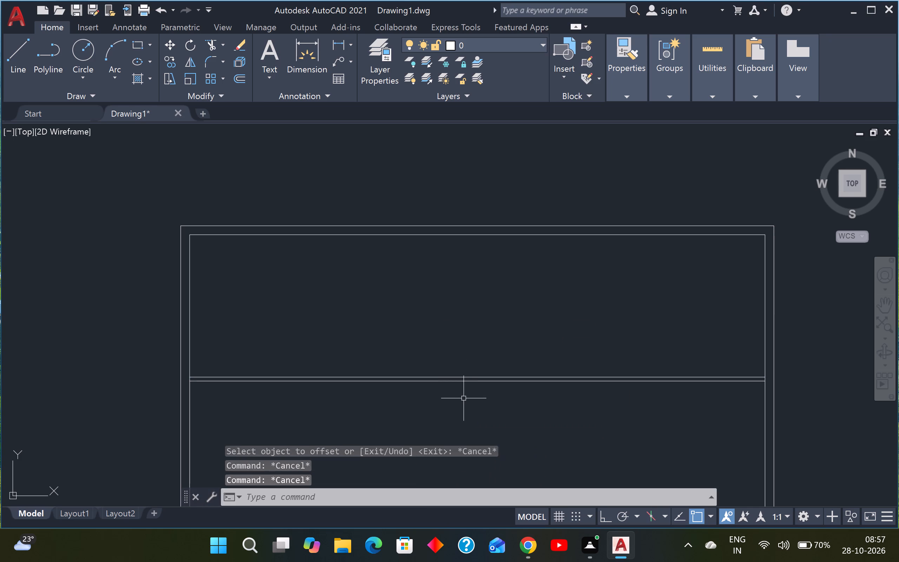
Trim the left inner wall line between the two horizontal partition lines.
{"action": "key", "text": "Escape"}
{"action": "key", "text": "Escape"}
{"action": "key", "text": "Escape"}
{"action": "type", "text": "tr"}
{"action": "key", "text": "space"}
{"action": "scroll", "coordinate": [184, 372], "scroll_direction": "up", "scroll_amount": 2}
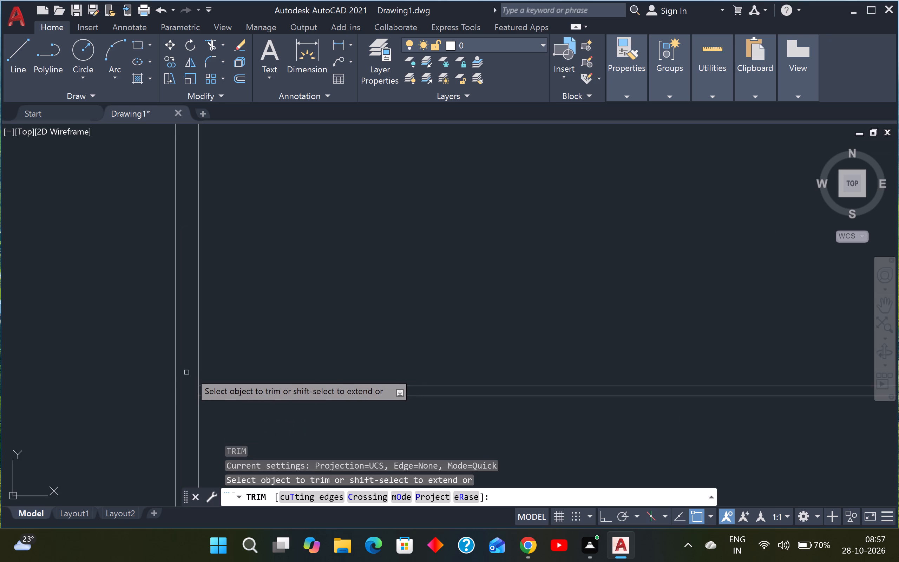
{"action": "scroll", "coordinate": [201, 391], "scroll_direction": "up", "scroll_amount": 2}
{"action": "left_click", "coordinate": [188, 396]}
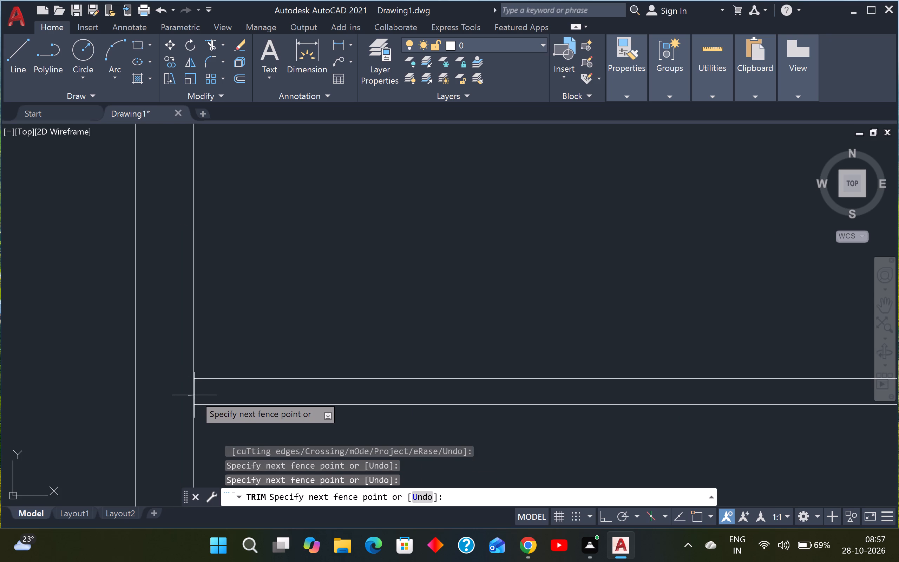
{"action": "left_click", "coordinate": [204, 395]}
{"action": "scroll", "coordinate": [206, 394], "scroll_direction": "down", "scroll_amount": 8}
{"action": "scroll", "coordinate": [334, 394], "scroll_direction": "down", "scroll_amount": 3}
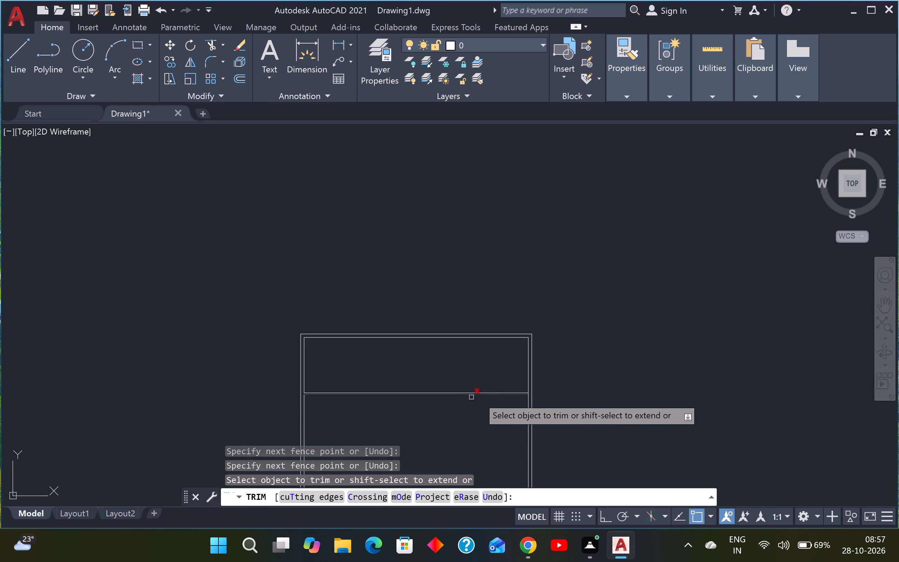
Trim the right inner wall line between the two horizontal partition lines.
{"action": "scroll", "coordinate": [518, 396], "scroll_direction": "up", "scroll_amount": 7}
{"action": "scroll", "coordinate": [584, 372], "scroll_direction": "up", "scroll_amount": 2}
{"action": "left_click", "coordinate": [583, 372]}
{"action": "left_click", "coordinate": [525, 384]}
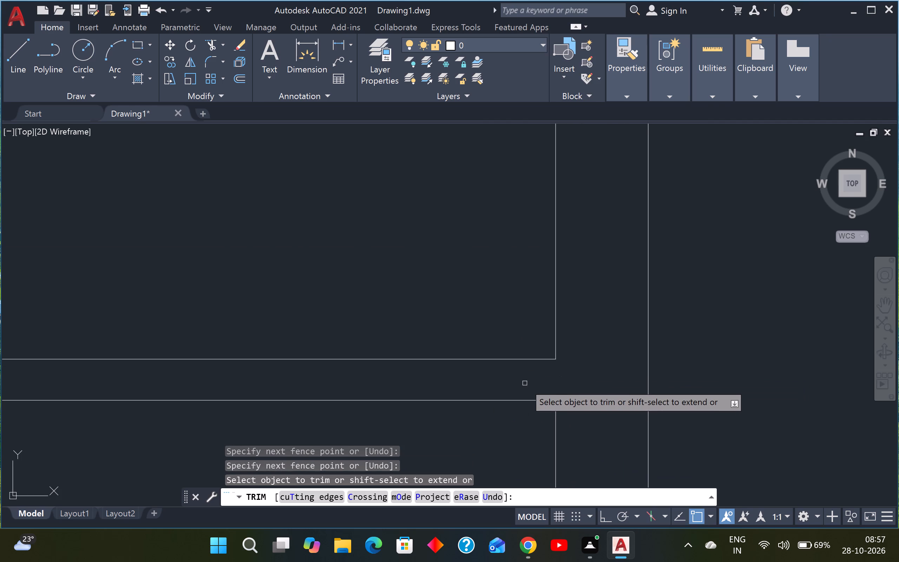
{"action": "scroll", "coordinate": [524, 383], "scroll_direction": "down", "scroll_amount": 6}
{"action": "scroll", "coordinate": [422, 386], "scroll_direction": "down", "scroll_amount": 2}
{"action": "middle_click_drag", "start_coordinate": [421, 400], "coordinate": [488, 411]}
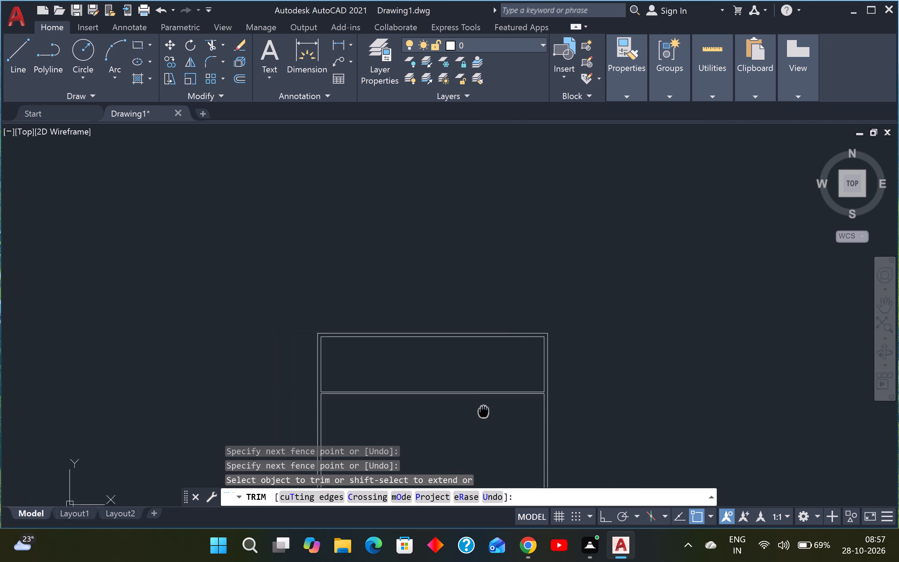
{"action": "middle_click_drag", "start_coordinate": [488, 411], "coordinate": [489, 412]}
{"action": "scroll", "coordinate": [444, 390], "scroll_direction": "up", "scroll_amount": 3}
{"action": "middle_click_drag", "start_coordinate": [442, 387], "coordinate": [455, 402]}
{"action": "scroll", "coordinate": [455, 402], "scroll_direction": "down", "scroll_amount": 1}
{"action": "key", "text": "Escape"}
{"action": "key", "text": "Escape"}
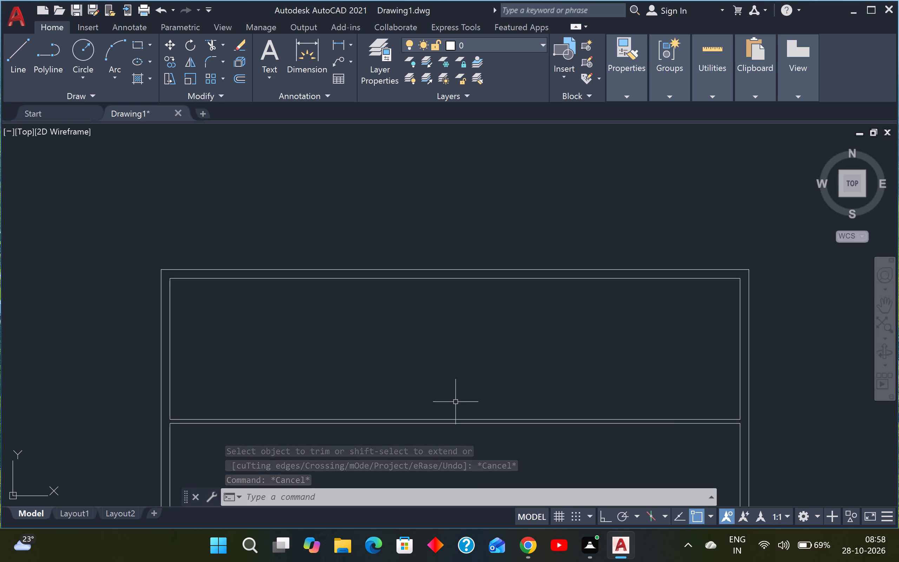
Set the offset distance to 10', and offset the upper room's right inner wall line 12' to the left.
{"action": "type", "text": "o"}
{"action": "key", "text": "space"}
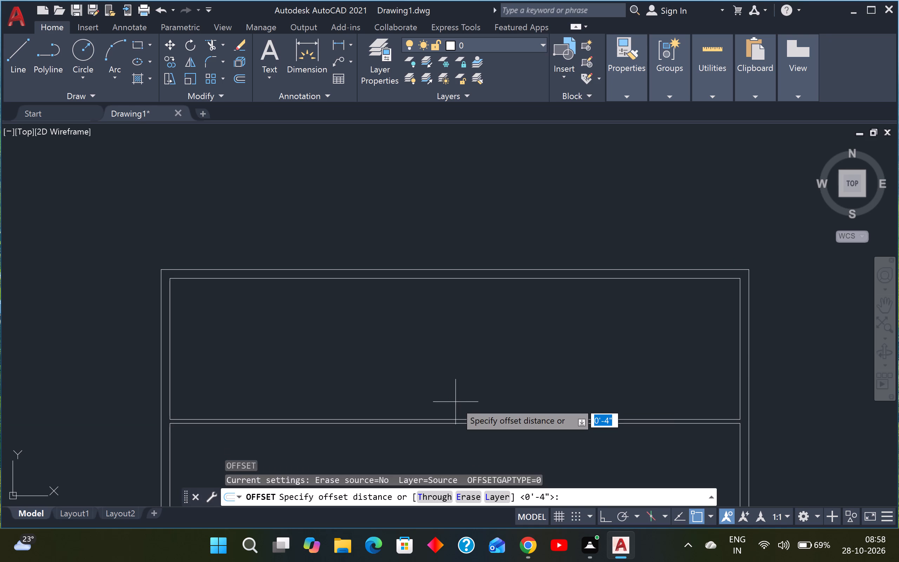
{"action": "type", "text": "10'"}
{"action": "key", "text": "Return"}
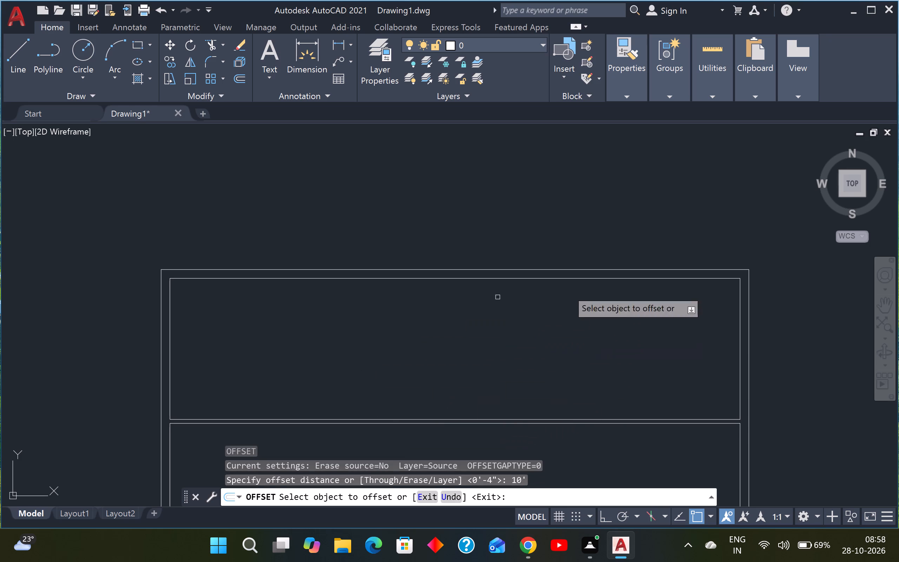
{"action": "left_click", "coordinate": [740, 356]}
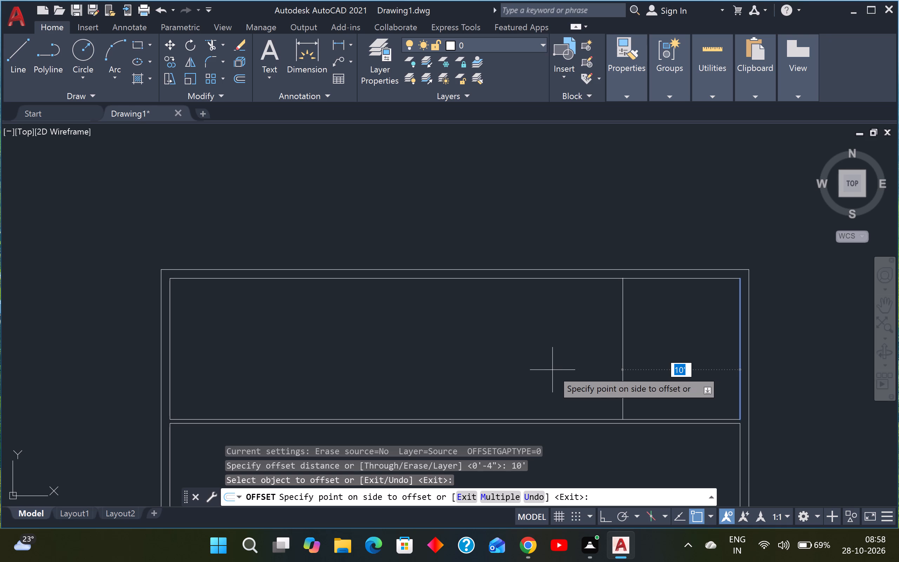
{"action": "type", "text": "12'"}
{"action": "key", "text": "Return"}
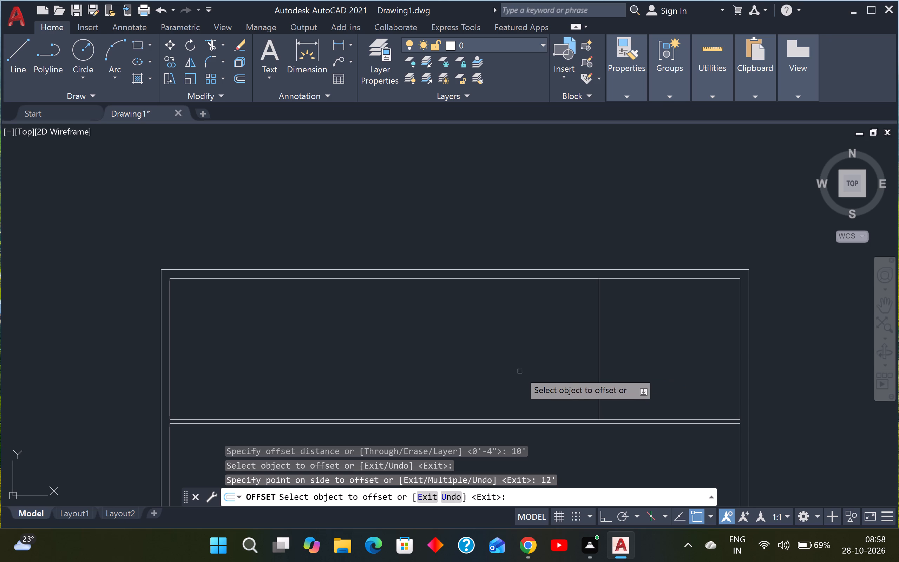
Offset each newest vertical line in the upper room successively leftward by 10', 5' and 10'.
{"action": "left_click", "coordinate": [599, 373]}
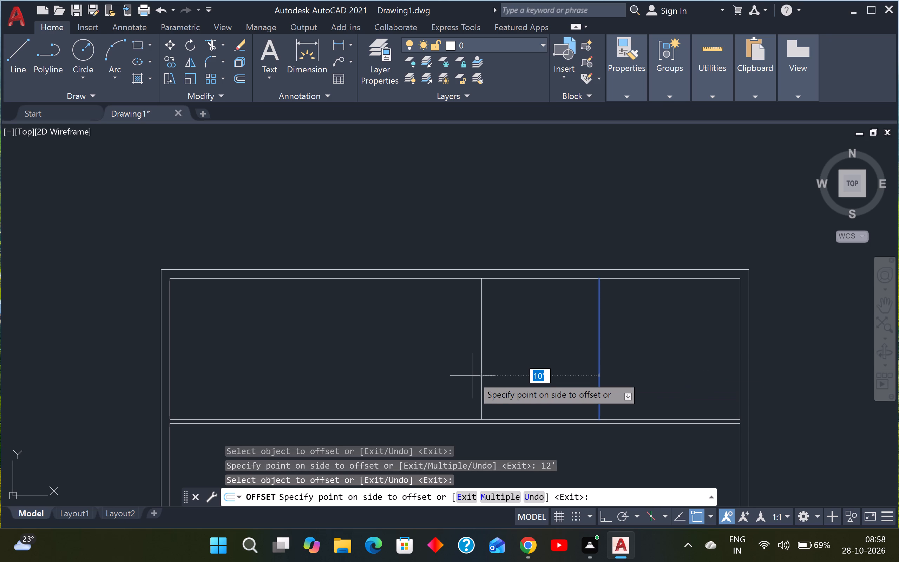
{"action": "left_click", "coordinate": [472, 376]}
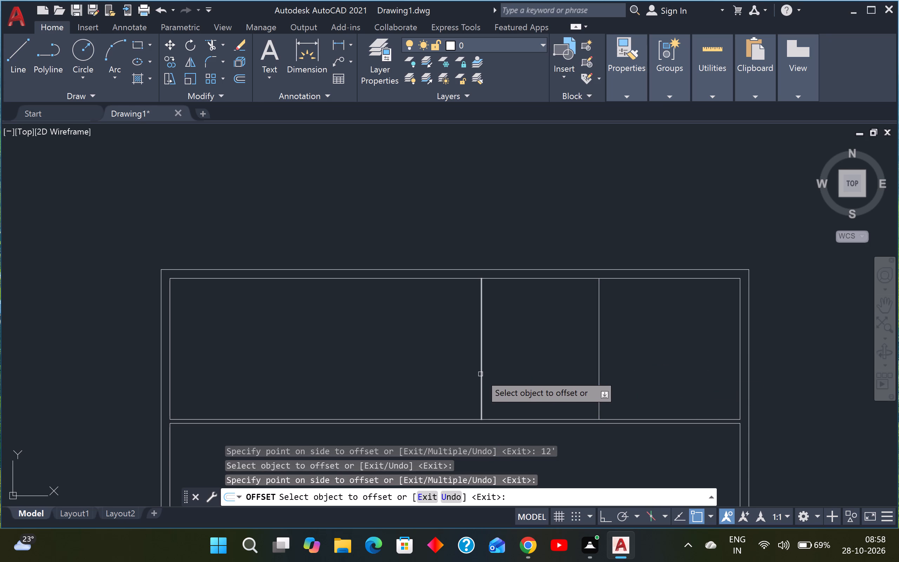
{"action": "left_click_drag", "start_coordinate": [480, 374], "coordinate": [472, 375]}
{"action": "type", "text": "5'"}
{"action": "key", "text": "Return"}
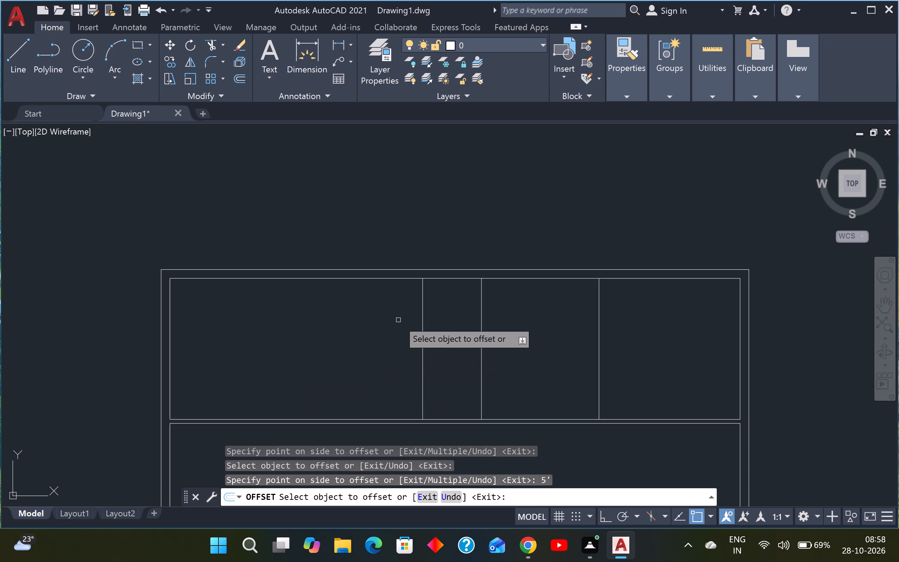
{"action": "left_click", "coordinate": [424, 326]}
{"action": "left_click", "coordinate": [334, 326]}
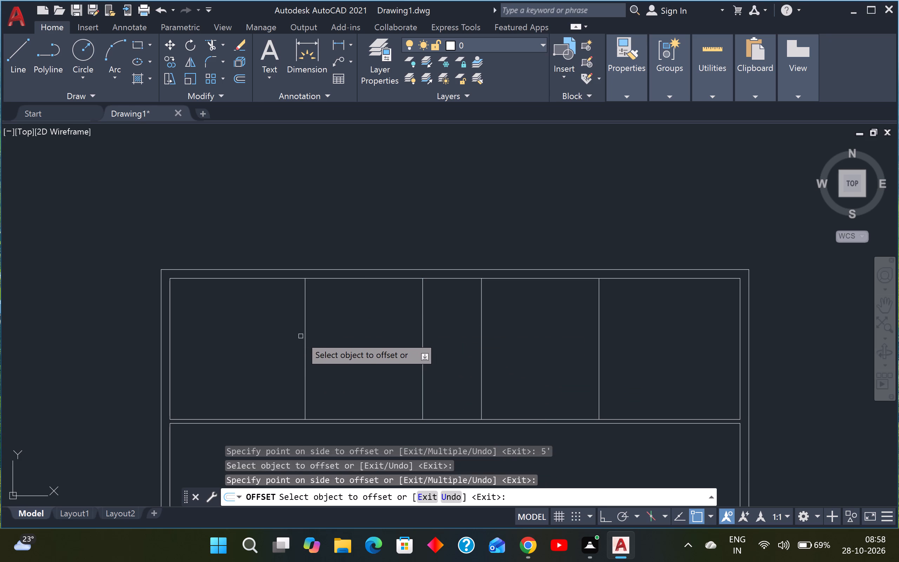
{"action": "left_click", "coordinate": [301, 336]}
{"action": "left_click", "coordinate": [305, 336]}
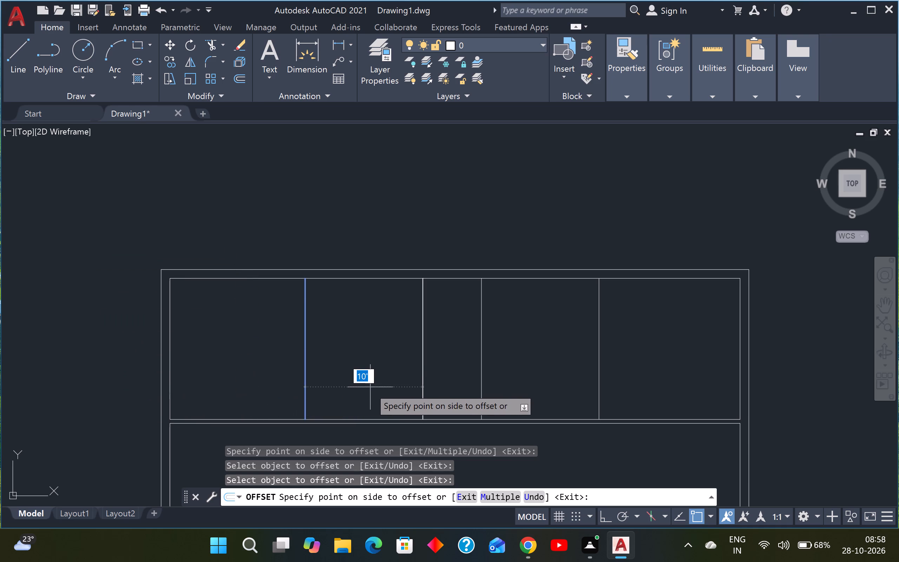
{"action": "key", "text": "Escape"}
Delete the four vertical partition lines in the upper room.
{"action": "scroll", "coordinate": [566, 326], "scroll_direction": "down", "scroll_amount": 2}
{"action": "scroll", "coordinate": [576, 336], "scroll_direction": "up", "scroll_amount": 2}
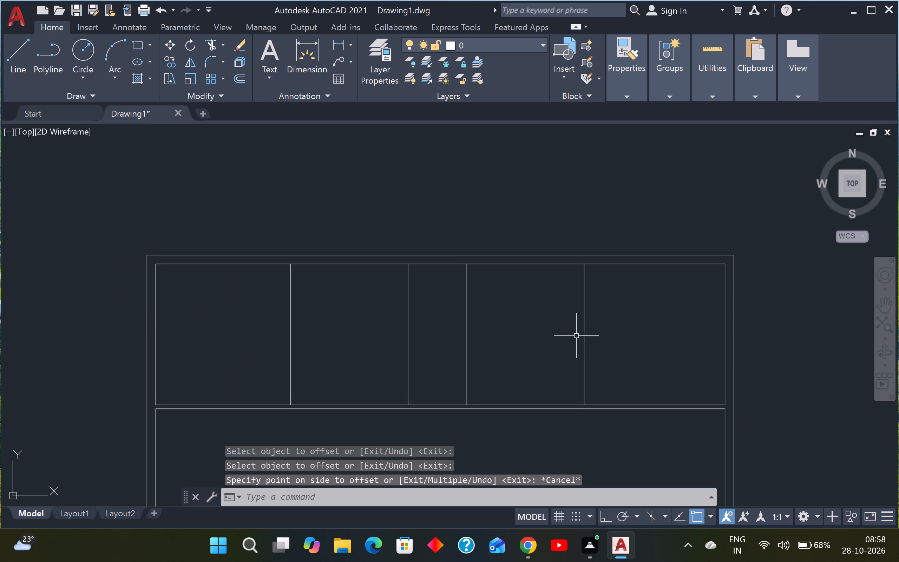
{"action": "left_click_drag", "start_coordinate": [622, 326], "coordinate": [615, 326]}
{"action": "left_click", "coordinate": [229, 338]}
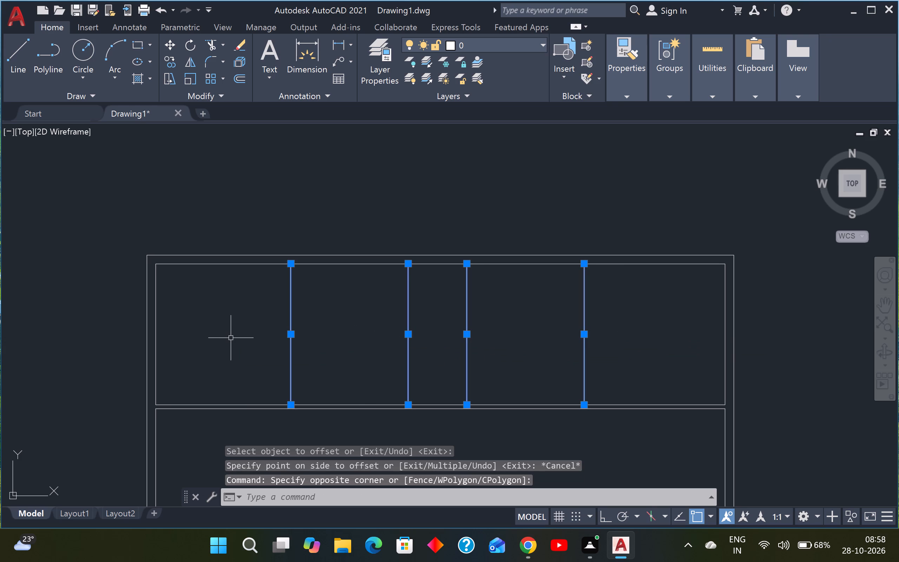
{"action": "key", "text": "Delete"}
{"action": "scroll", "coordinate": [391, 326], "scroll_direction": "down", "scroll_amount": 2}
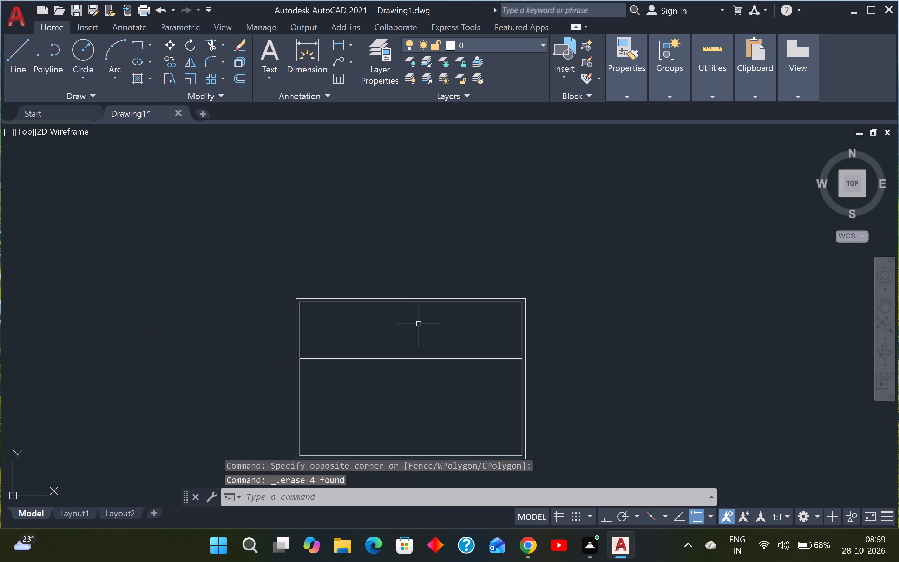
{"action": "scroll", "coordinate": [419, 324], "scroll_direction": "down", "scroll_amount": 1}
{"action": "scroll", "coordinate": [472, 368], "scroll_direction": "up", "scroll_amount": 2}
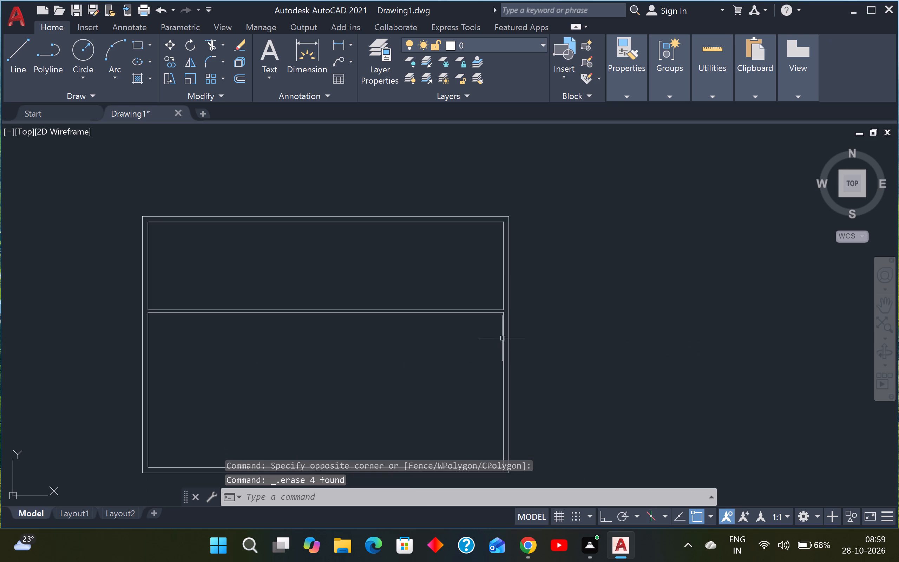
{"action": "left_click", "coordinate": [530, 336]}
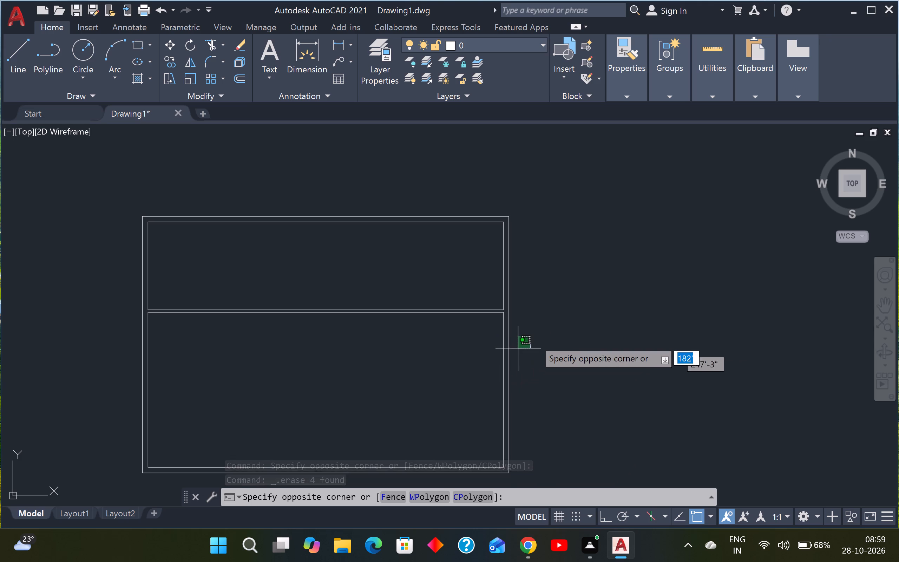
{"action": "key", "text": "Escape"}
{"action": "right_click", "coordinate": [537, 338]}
Undo all edits back through the partition offsets and the explode, restoring the intact inner rectangle.
{"action": "key", "text": "ctrl+z"}
{"action": "key", "text": "ctrl+z"}
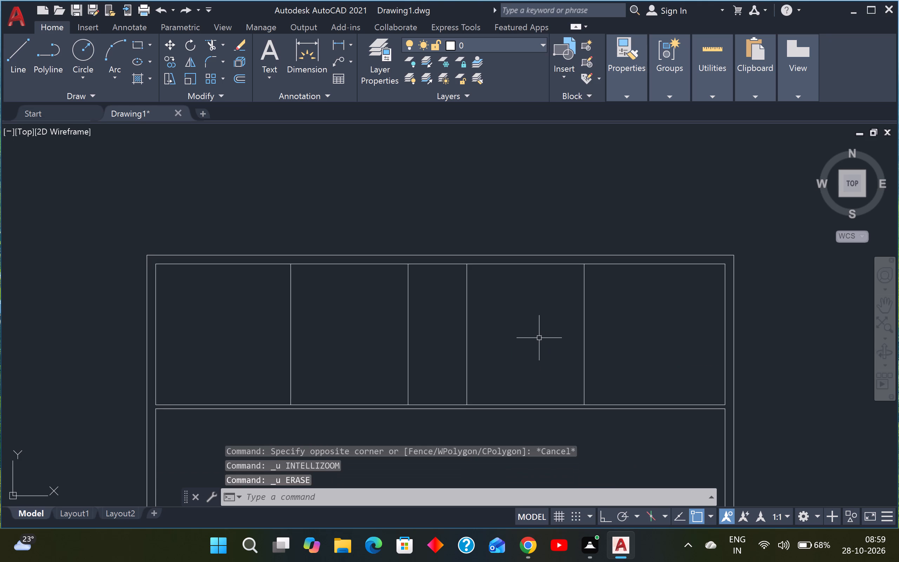
{"action": "key", "text": "ctrl+z"}
{"action": "key", "text": "ctrl+z"}
{"action": "key", "text": "ctrl+z"}
{"action": "key", "text": "ctrl+z"}
{"action": "key", "text": "ctrl+z"}
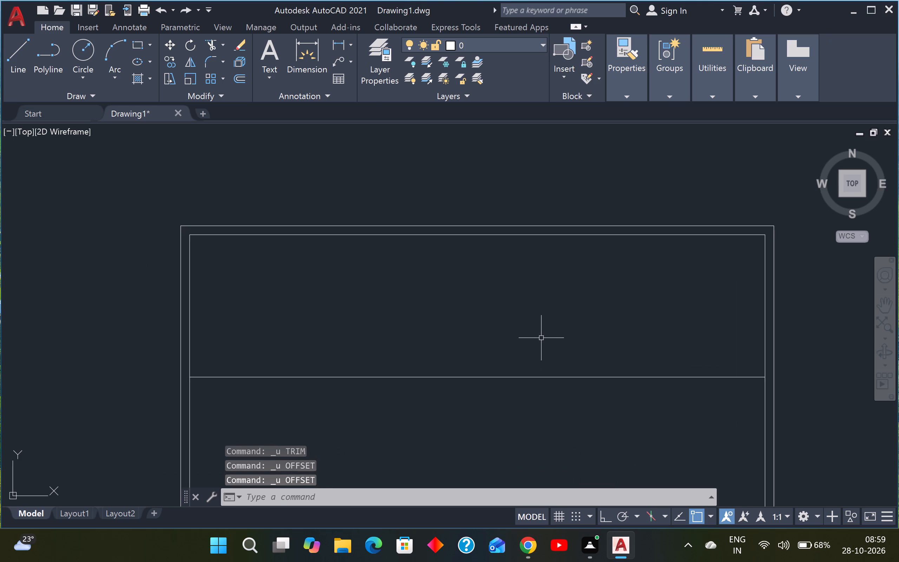
{"action": "key", "text": "ctrl+z"}
{"action": "scroll", "coordinate": [541, 338], "scroll_direction": "down", "scroll_amount": 2}
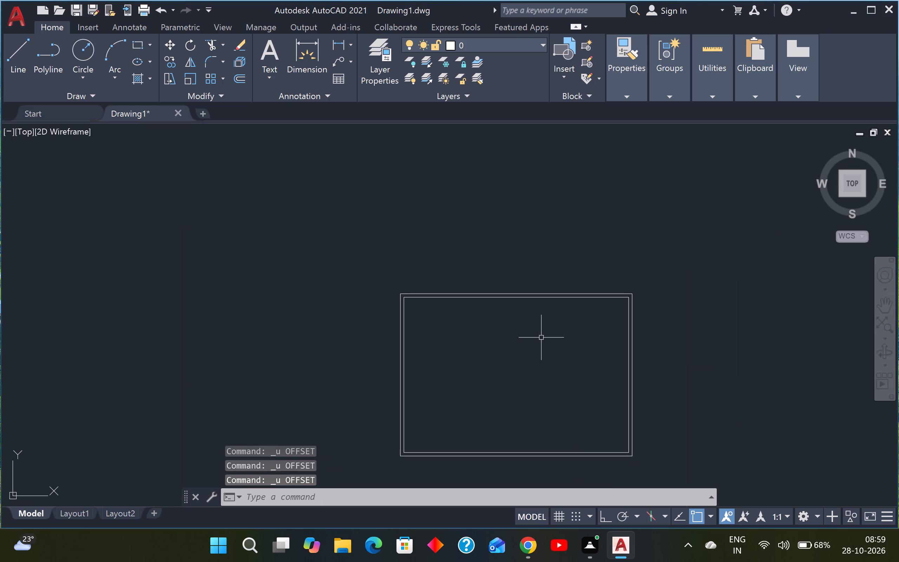
{"action": "middle_click_drag", "start_coordinate": [536, 339], "coordinate": [481, 324]}
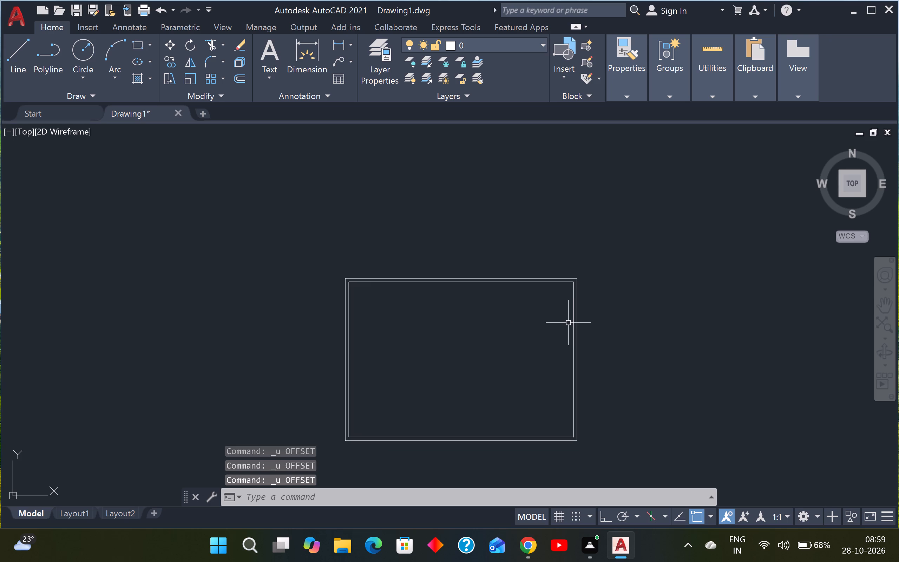
{"action": "key", "text": "ctrl+z"}
{"action": "key", "text": "ctrl+z"}
{"action": "scroll", "coordinate": [570, 321], "scroll_direction": "down", "scroll_amount": 3}
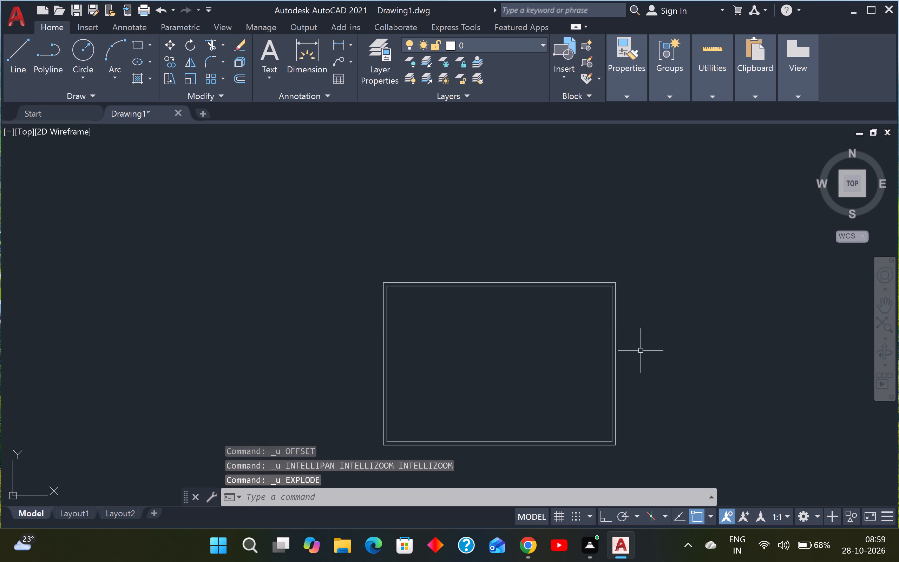
Select both wall rectangles and stretch the inner rectangle's right edge 5' to the right.
{"action": "left_click", "coordinate": [655, 345]}
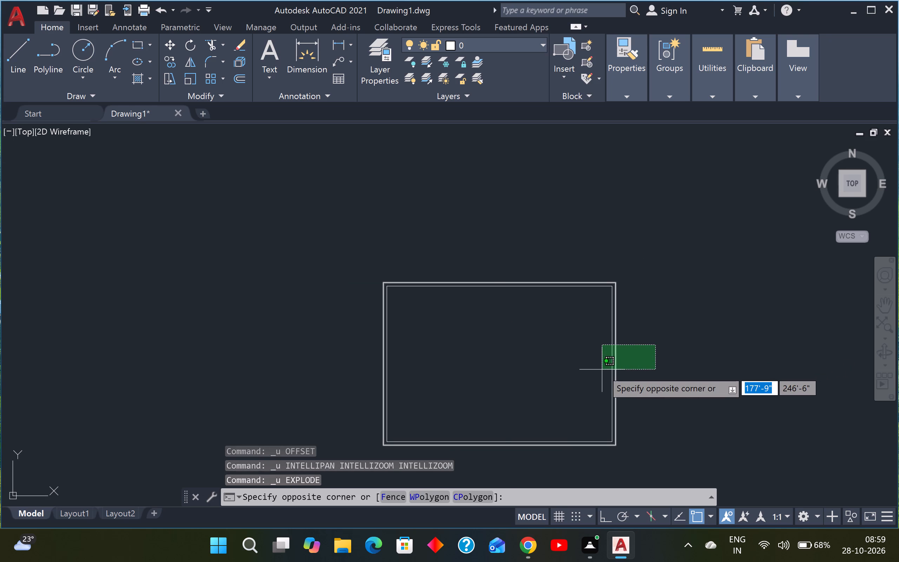
{"action": "left_click", "coordinate": [602, 370]}
{"action": "scroll", "coordinate": [617, 358], "scroll_direction": "up", "scroll_amount": 3}
{"action": "left_click", "coordinate": [608, 338]}
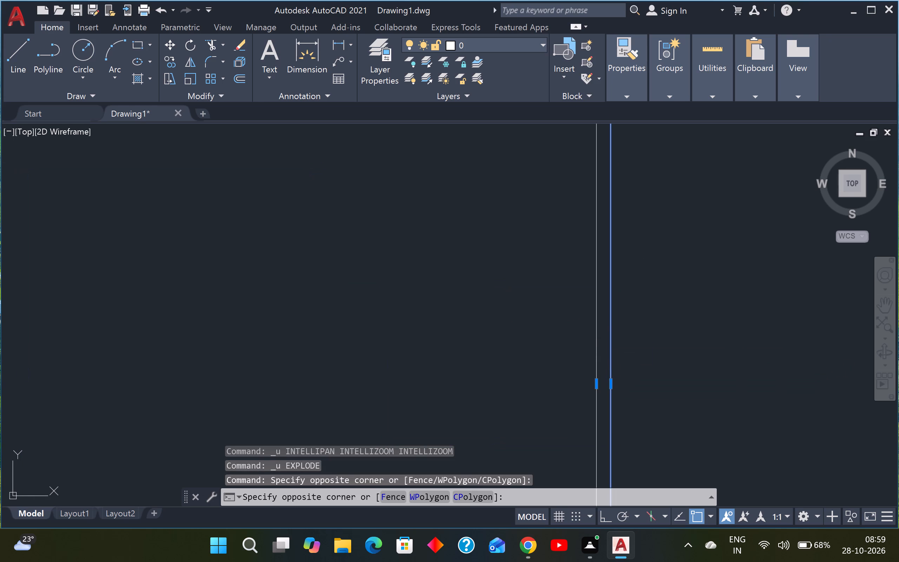
{"action": "left_click", "coordinate": [562, 358]}
{"action": "scroll", "coordinate": [568, 355], "scroll_direction": "down", "scroll_amount": 4}
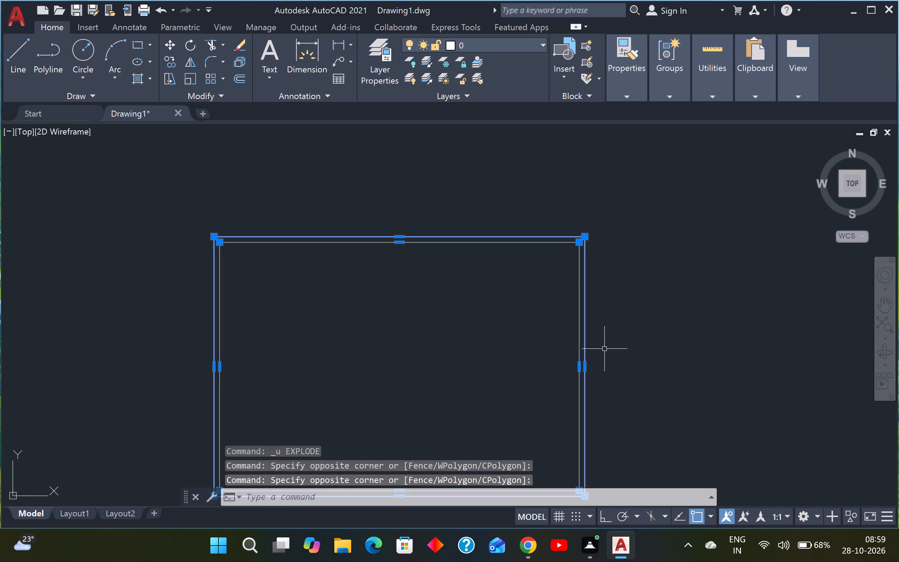
{"action": "scroll", "coordinate": [605, 346], "scroll_direction": "down", "scroll_amount": 2}
{"action": "scroll", "coordinate": [593, 362], "scroll_direction": "up", "scroll_amount": 6}
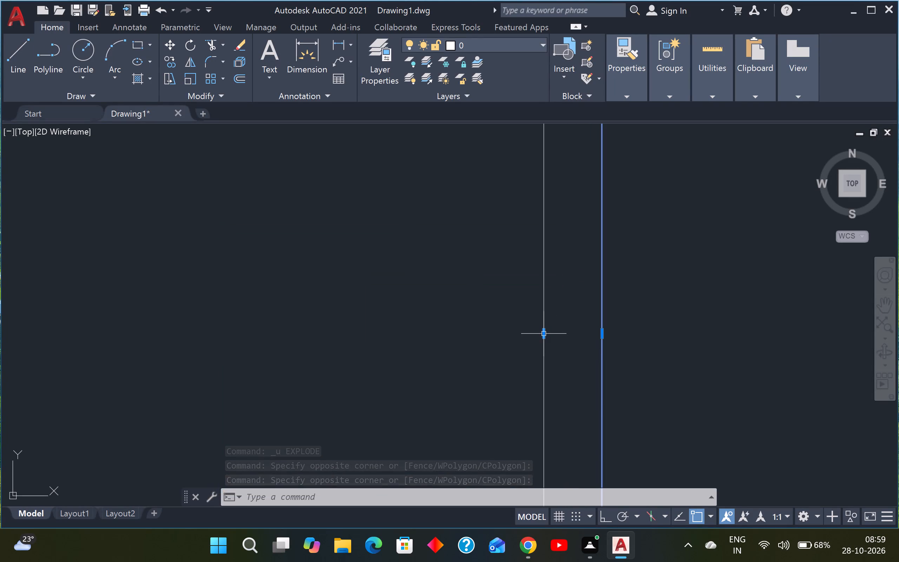
{"action": "left_click", "coordinate": [547, 335]}
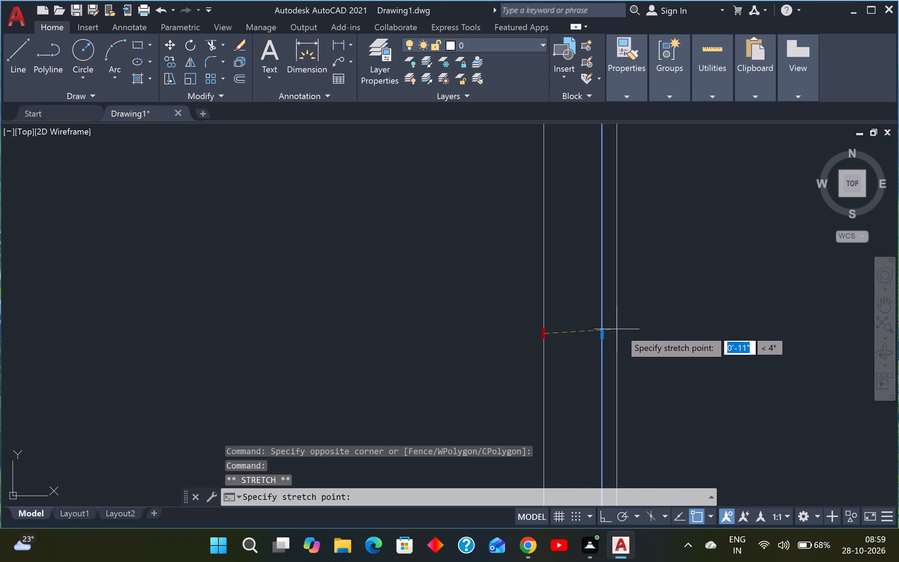
{"action": "scroll", "coordinate": [634, 329], "scroll_direction": "down", "scroll_amount": 4}
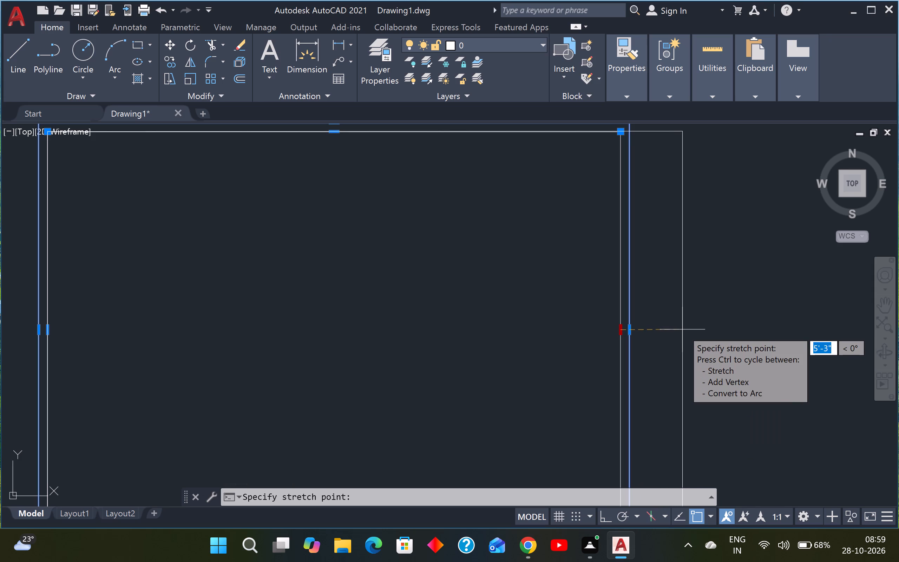
{"action": "type", "text": "5'"}
{"action": "key", "text": "Return"}
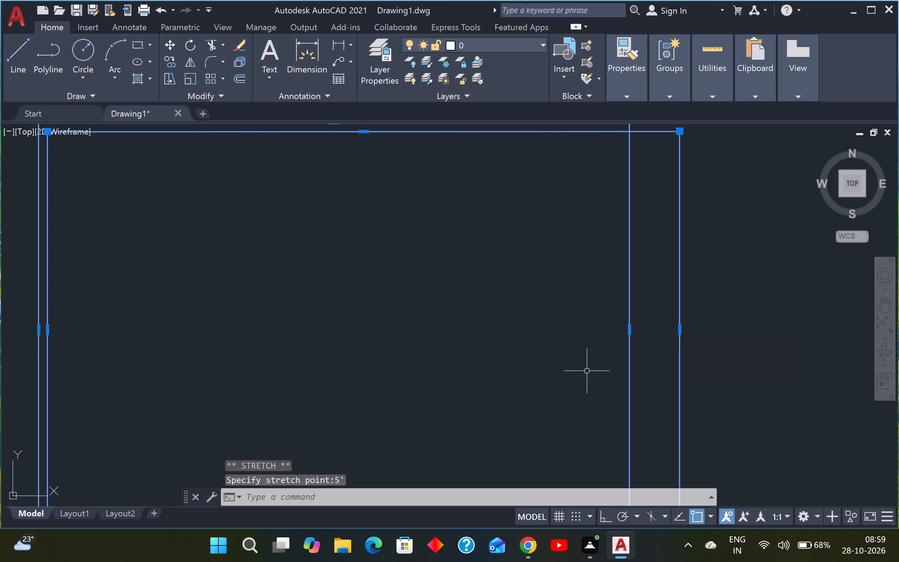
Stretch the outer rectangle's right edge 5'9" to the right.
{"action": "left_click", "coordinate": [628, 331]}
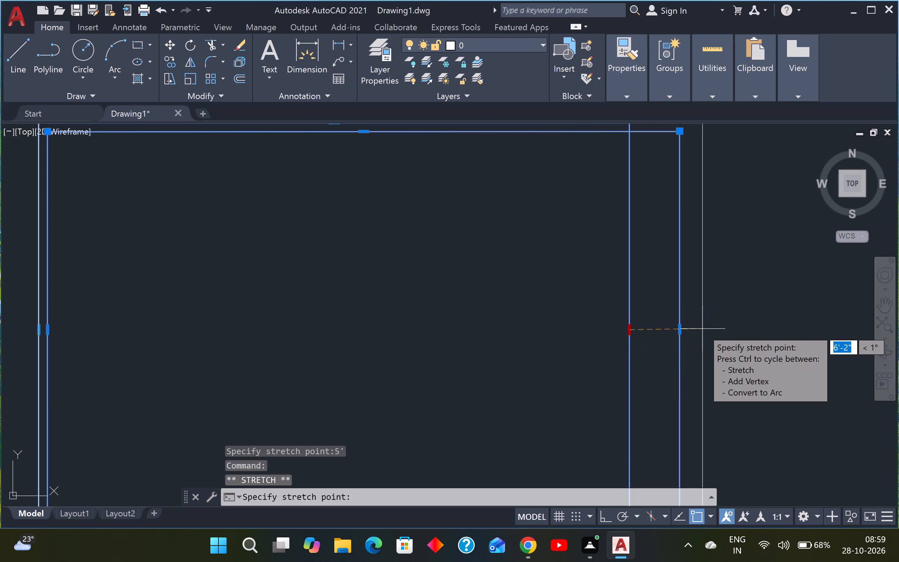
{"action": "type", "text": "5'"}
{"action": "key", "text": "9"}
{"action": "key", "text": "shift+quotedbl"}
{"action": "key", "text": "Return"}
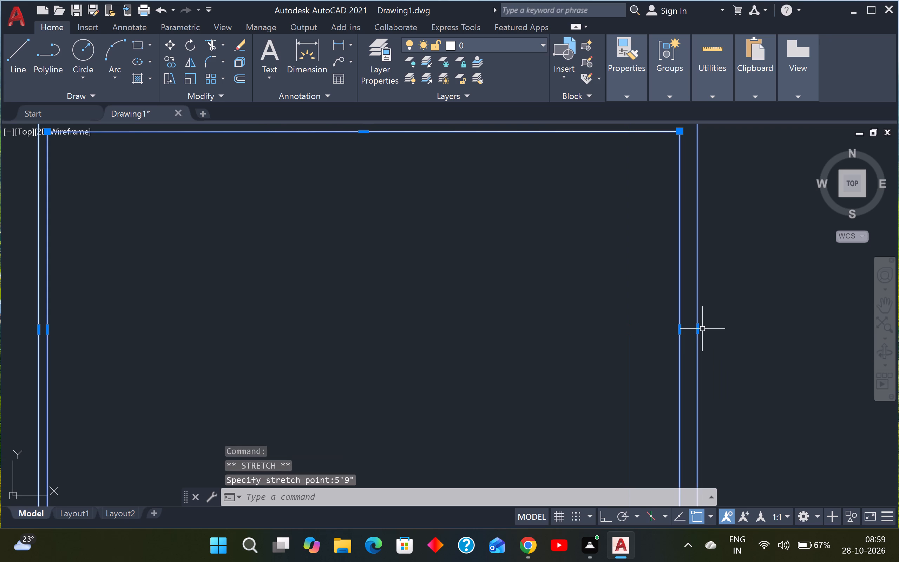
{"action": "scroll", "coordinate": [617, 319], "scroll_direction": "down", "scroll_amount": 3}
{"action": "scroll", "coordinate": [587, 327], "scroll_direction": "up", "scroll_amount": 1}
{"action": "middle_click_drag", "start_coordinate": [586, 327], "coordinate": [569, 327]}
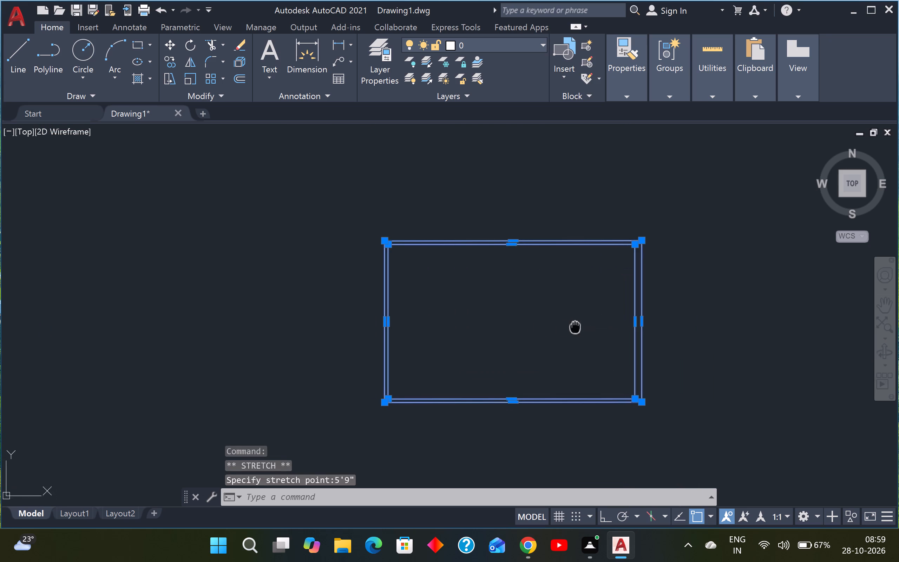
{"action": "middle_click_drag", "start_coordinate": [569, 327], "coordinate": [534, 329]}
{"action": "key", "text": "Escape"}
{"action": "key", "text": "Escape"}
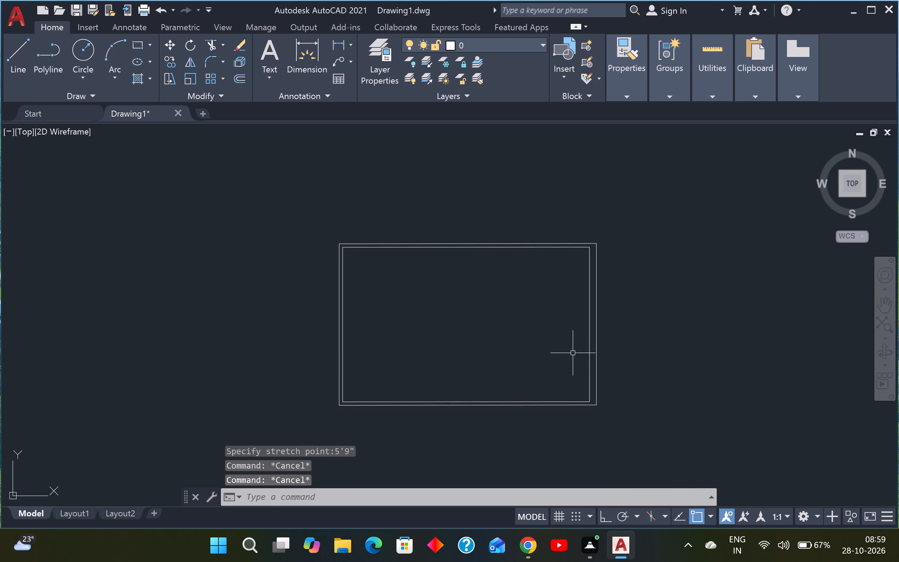
Quick-measure the wall gaps and rectangle side lengths around the plan's lower-right corner.
{"action": "scroll", "coordinate": [569, 372], "scroll_direction": "up", "scroll_amount": 2}
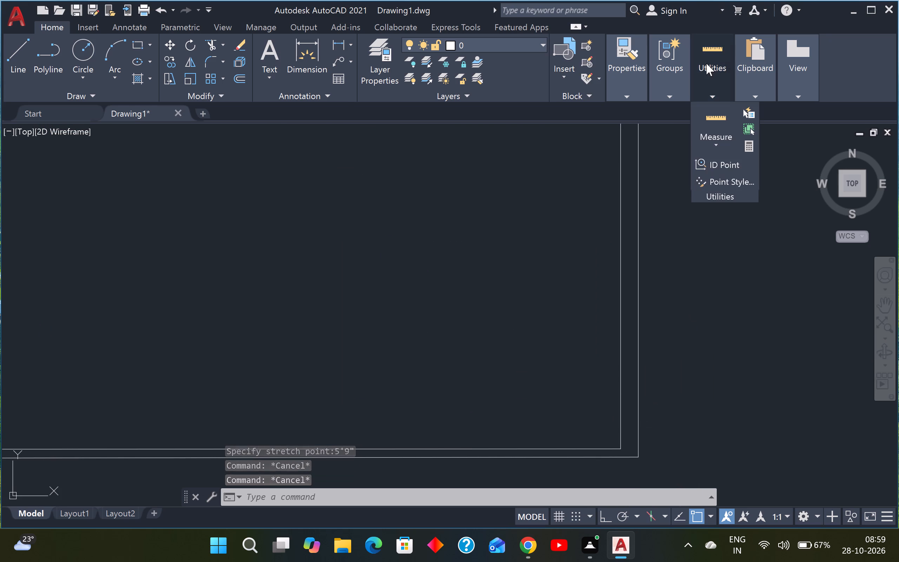
{"action": "left_click", "coordinate": [706, 63]}
{"action": "left_click", "coordinate": [718, 124]}
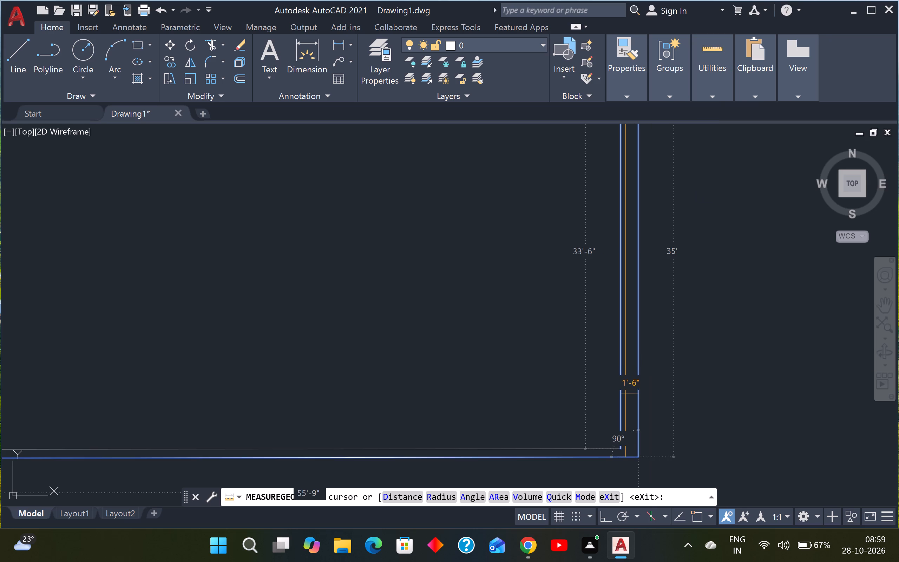
{"action": "scroll", "coordinate": [604, 458], "scroll_direction": "up", "scroll_amount": 2}
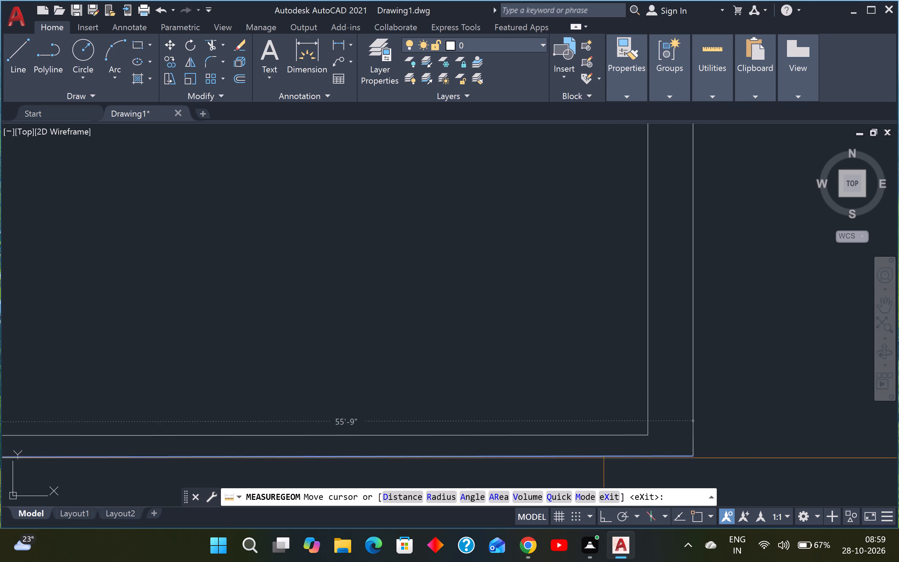
{"action": "scroll", "coordinate": [604, 458], "scroll_direction": "up", "scroll_amount": 1}
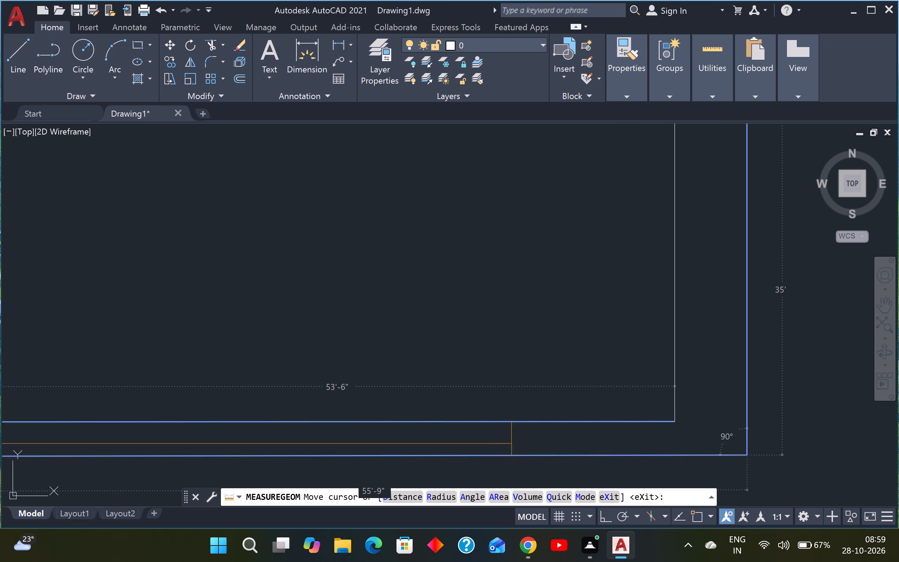
{"action": "scroll", "coordinate": [487, 443], "scroll_direction": "down", "scroll_amount": 3}
{"action": "key", "text": "Escape"}
{"action": "scroll", "coordinate": [520, 377], "scroll_direction": "down", "scroll_amount": 1}
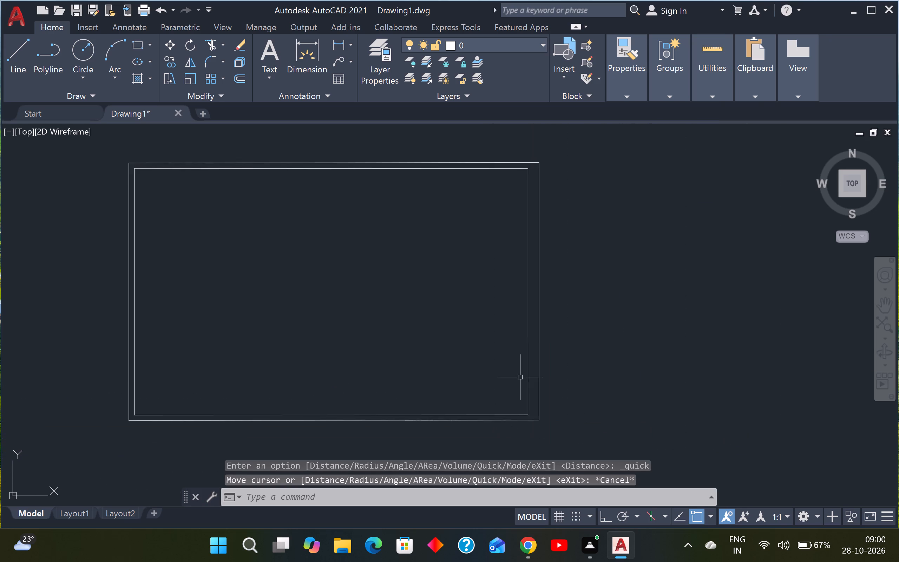
Delete the outer wall rectangle, keeping only the inner one.
{"action": "scroll", "coordinate": [540, 313], "scroll_direction": "up", "scroll_amount": 1}
{"action": "left_click", "coordinate": [547, 295]}
{"action": "left_click", "coordinate": [533, 312]}
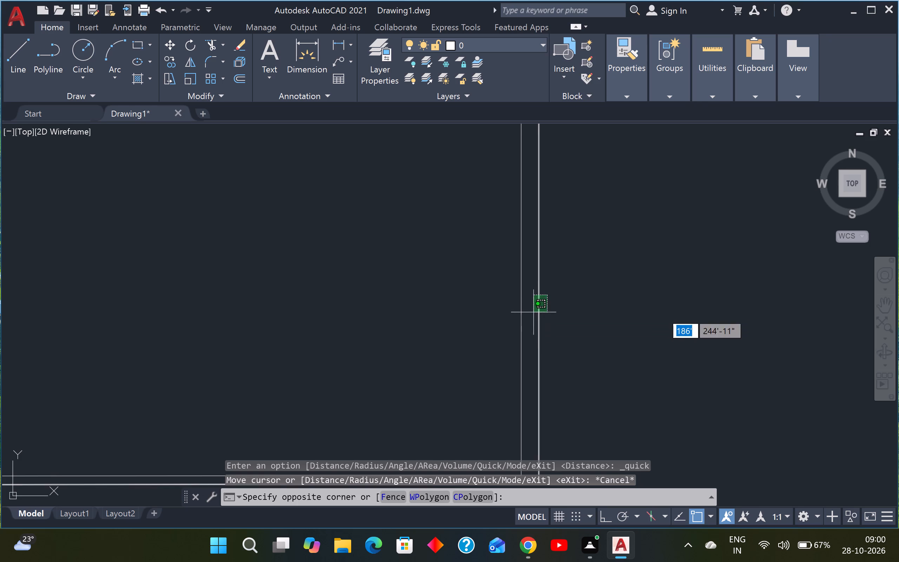
{"action": "key", "text": "Delete"}
{"action": "scroll", "coordinate": [534, 314], "scroll_direction": "down", "scroll_amount": 3}
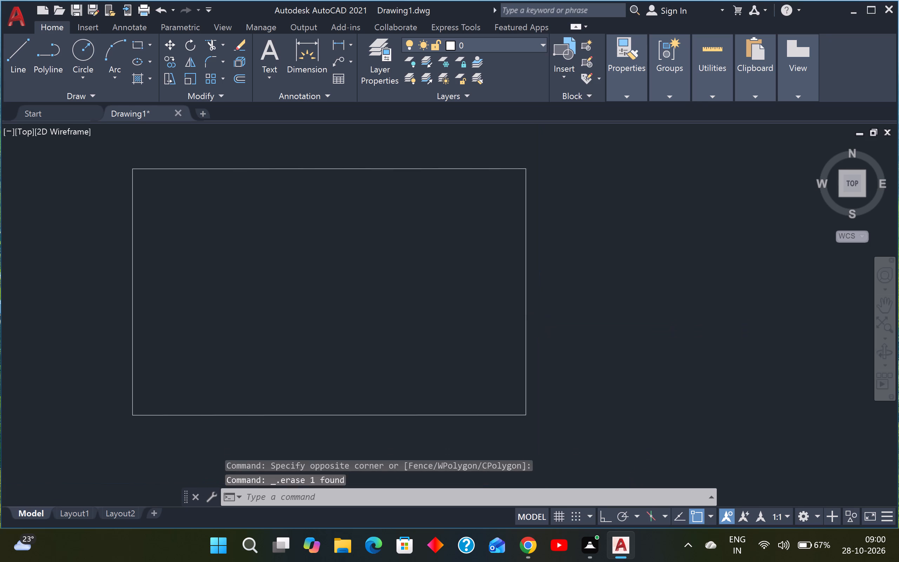
{"action": "middle_click_drag", "start_coordinate": [419, 311], "coordinate": [395, 320]}
{"action": "key", "text": "Escape"}
{"action": "key", "text": "Escape"}
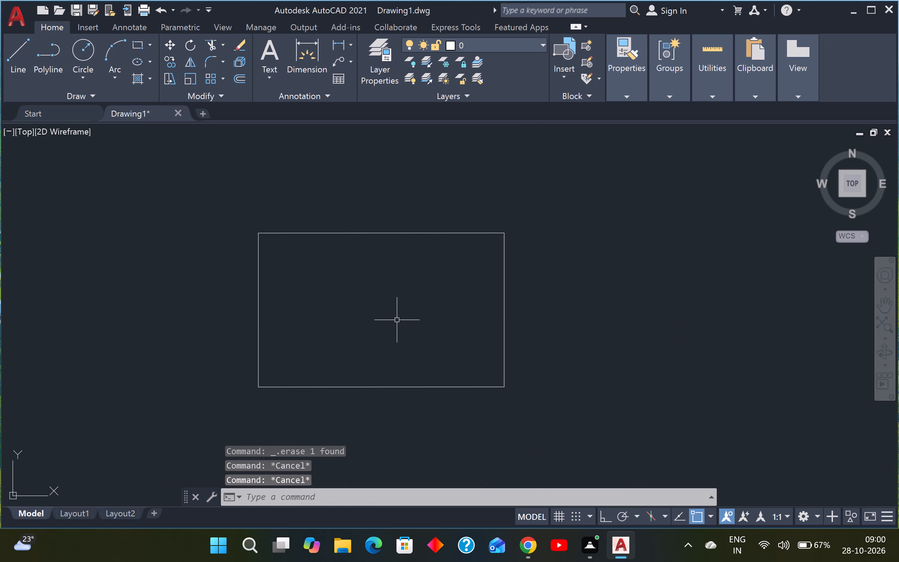
Offset the remaining rectangle 9" outward to form the outer walls.
{"action": "type", "text": "o"}
{"action": "key", "text": "space"}
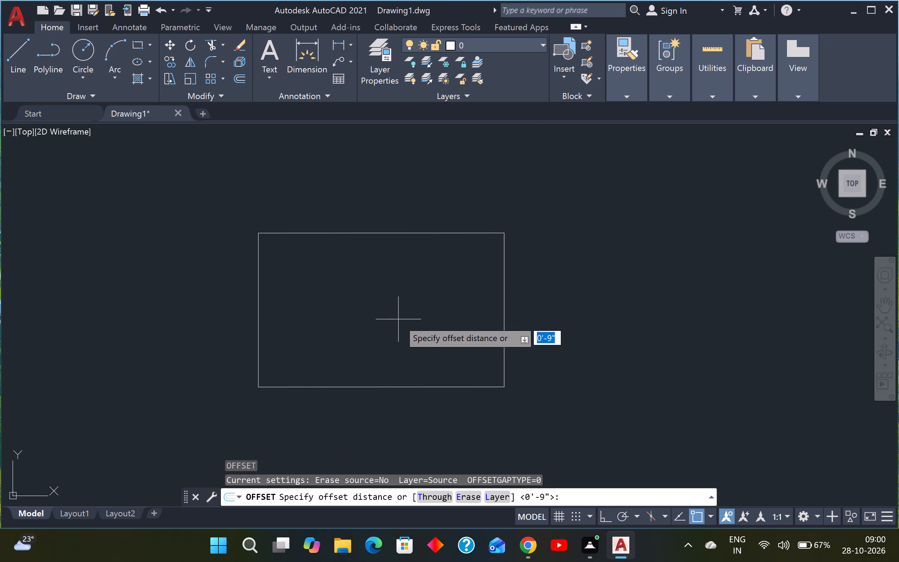
{"action": "key", "text": "space"}
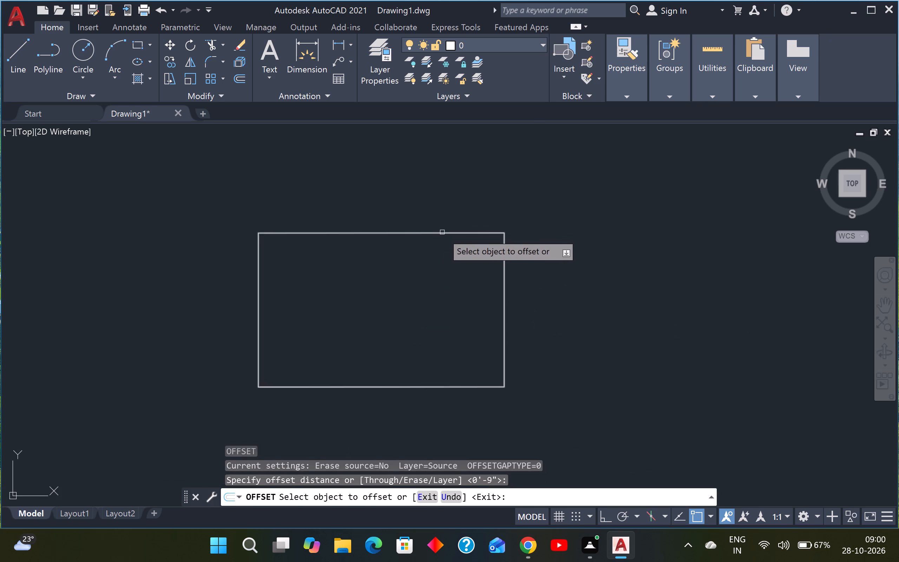
{"action": "left_click", "coordinate": [442, 233]}
{"action": "left_click", "coordinate": [447, 211]}
{"action": "key", "text": "Escape"}
{"action": "key", "text": "Escape"}
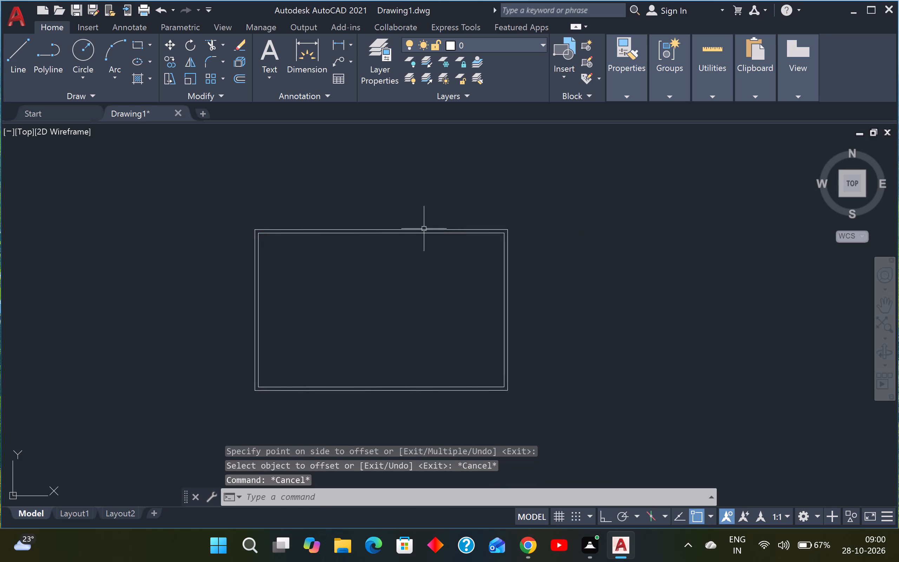
Explode the inner wall rectangle into separate lines.
{"action": "scroll", "coordinate": [424, 229], "scroll_direction": "up", "scroll_amount": 6}
{"action": "left_click", "coordinate": [421, 241]}
{"action": "left_click", "coordinate": [387, 287]}
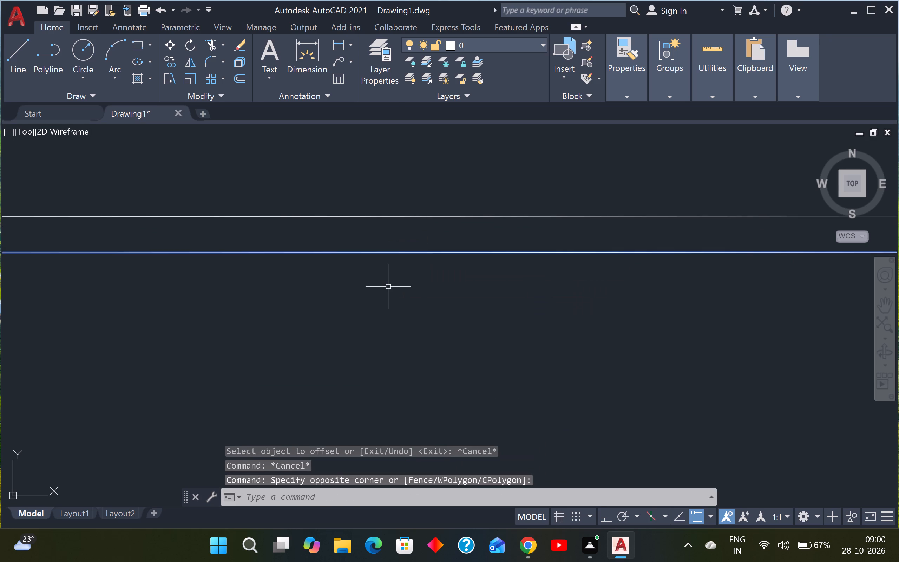
{"action": "type", "text": "ex"}
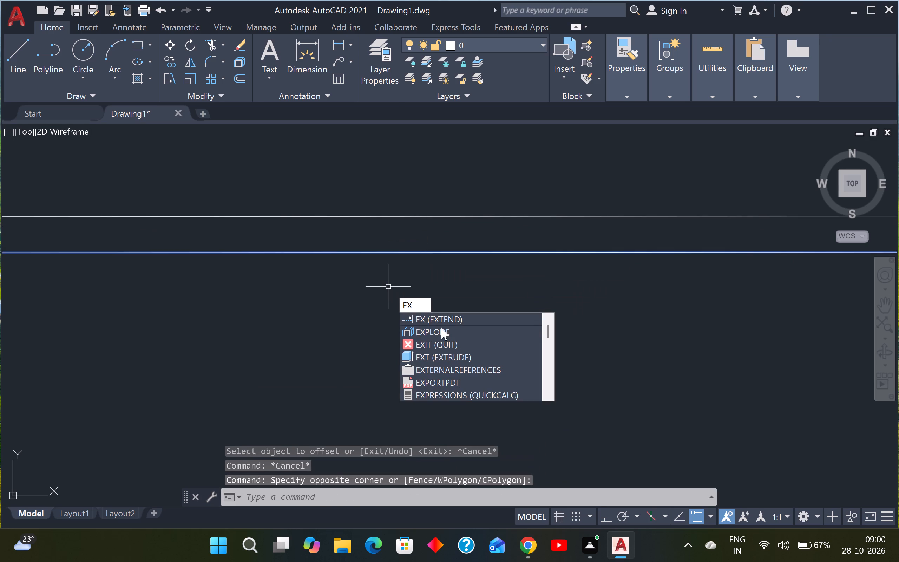
{"action": "left_click", "coordinate": [449, 328]}
{"action": "scroll", "coordinate": [448, 316], "scroll_direction": "down", "scroll_amount": 4}
{"action": "scroll", "coordinate": [432, 358], "scroll_direction": "down", "scroll_amount": 2}
{"action": "middle_click_drag", "start_coordinate": [427, 373], "coordinate": [432, 367]}
{"action": "scroll", "coordinate": [433, 366], "scroll_direction": "up", "scroll_amount": 1}
{"action": "key", "text": "Escape"}
{"action": "key", "text": "Escape"}
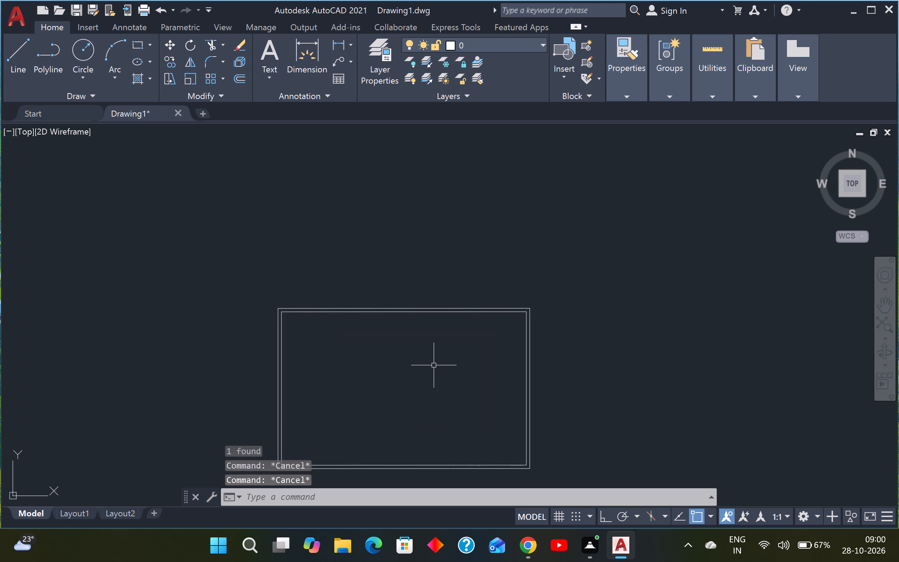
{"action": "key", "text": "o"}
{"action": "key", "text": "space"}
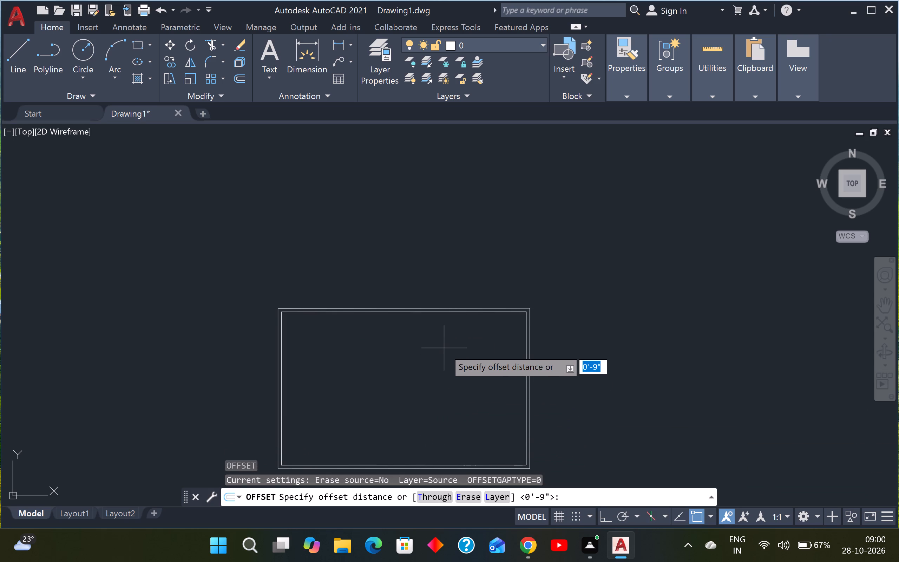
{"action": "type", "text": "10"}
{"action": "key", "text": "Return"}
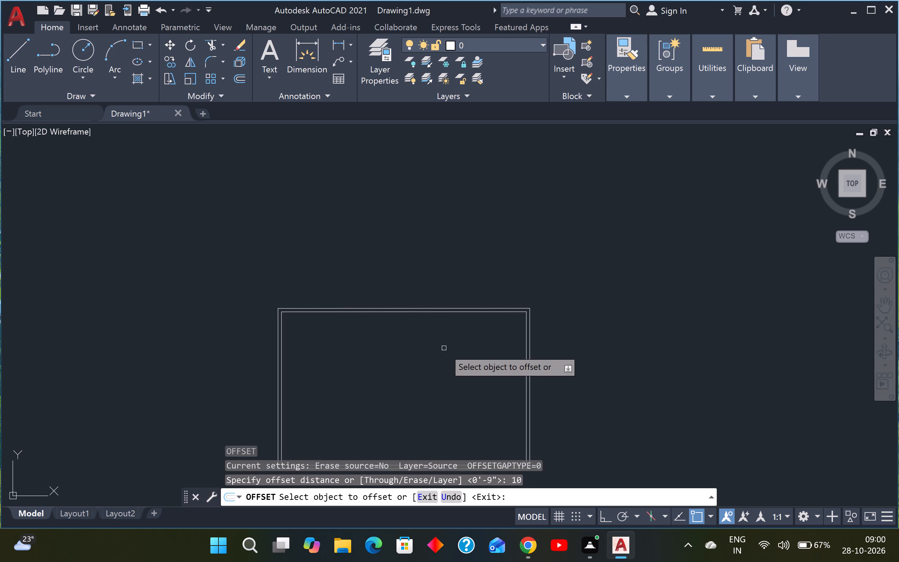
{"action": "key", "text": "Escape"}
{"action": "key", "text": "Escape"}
Offset the inner rectangle's top line 12' downward to start a horizontal partition.
{"action": "type", "text": "o"}
{"action": "key", "text": "space"}
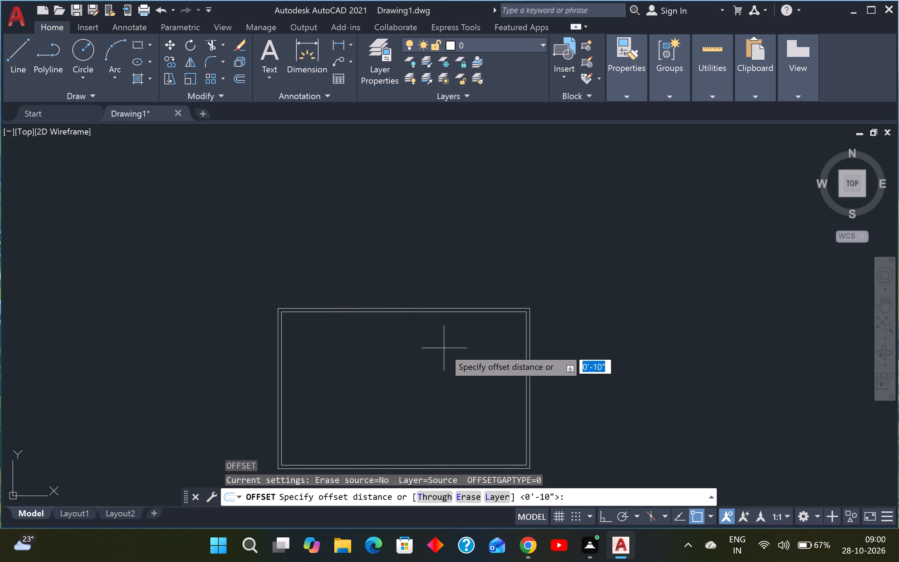
{"action": "type", "text": "12'"}
{"action": "key", "text": "Return"}
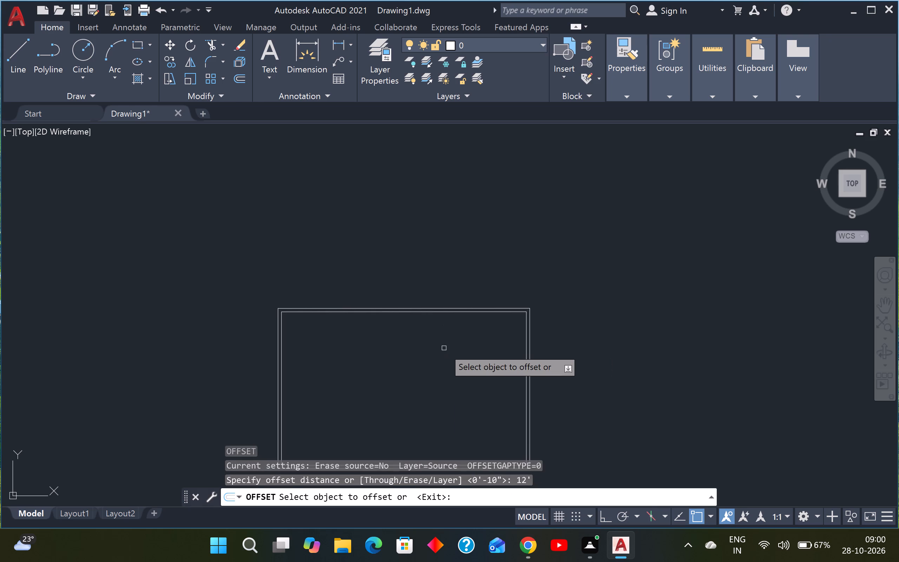
{"action": "left_click", "coordinate": [421, 312]}
{"action": "left_click", "coordinate": [401, 400]}
{"action": "key", "text": "Escape"}
{"action": "key", "text": "Escape"}
{"action": "key", "text": "Escape"}
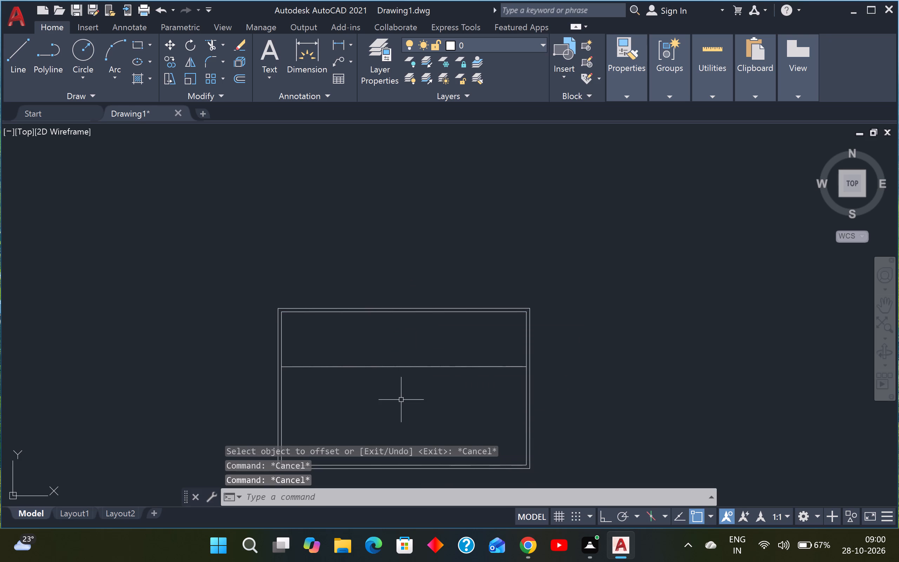
Offset the new horizontal partition line 4" downward to give the partition its thickness.
{"action": "type", "text": "o"}
{"action": "key", "text": "space"}
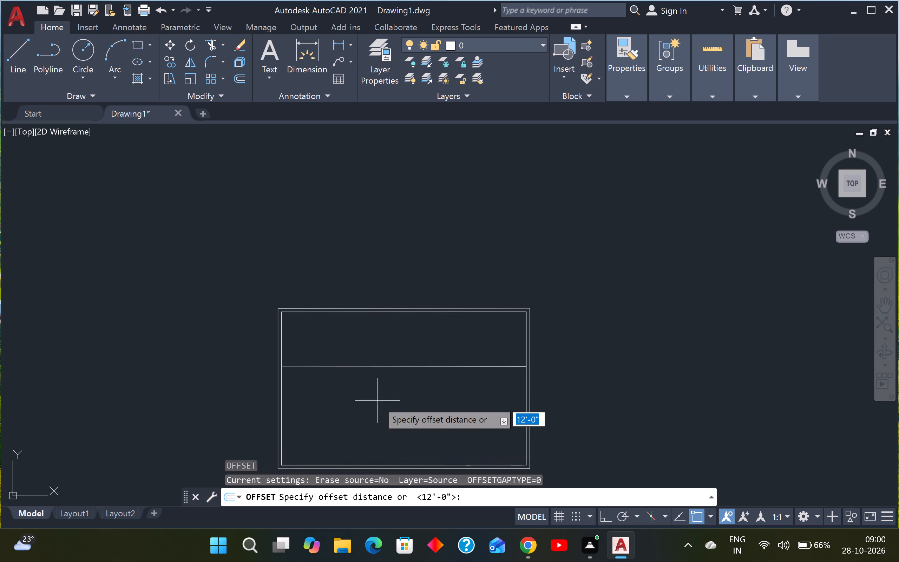
{"action": "type", "text": "4\""}
{"action": "key", "text": "Return"}
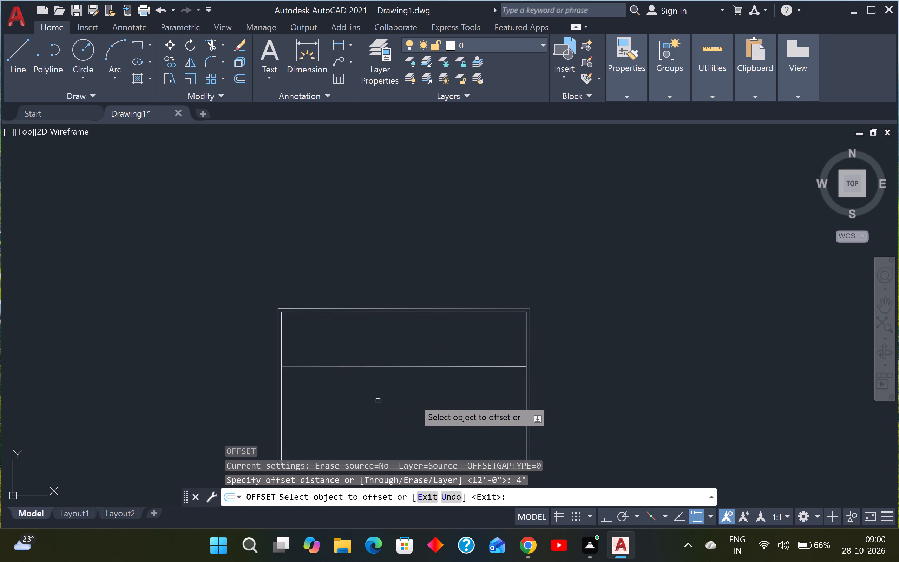
{"action": "left_click", "coordinate": [457, 367]}
{"action": "left_click", "coordinate": [447, 395]}
{"action": "key", "text": "Escape"}
{"action": "key", "text": "Escape"}
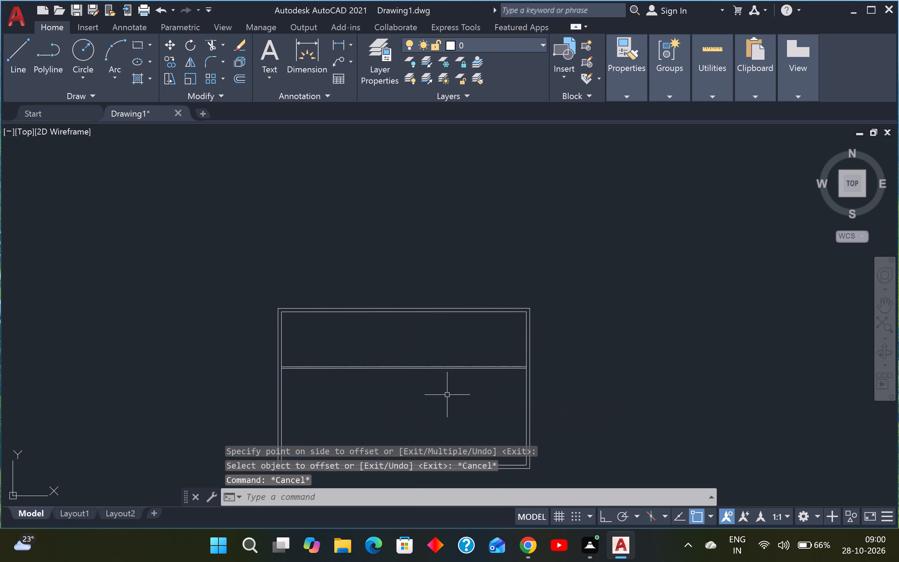
Trim the right inner wall line between the two horizontal partition lines.
{"action": "type", "text": "tr"}
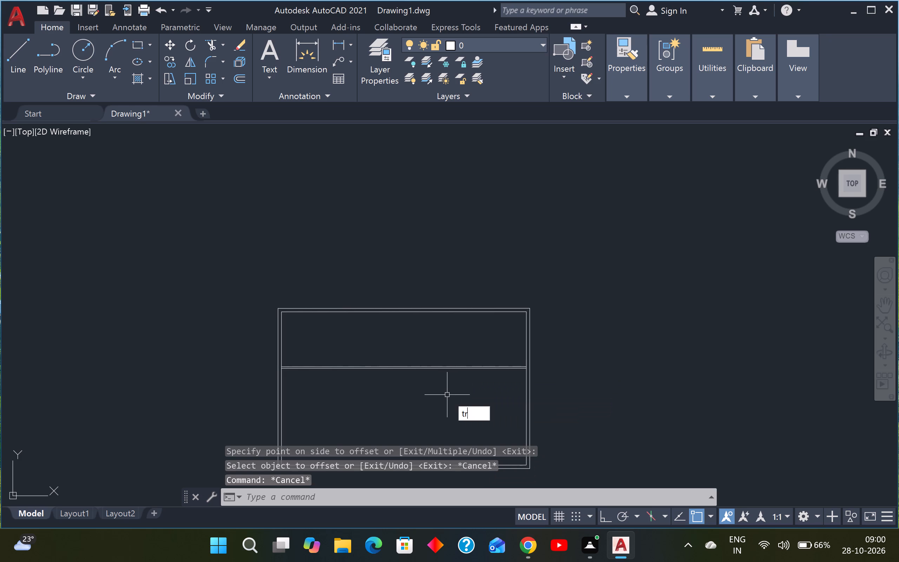
{"action": "key", "text": "space"}
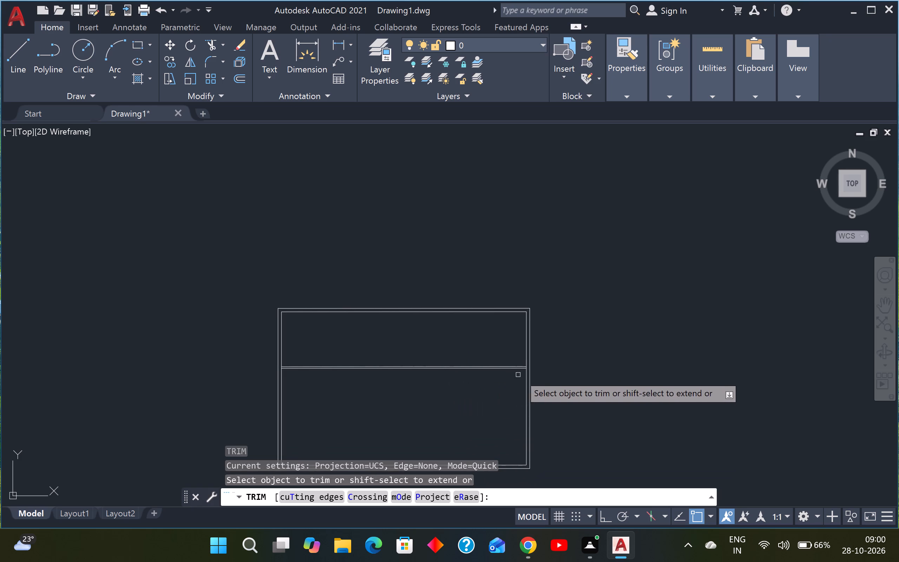
{"action": "scroll", "coordinate": [531, 370], "scroll_direction": "up", "scroll_amount": 8}
{"action": "left_click", "coordinate": [483, 360]}
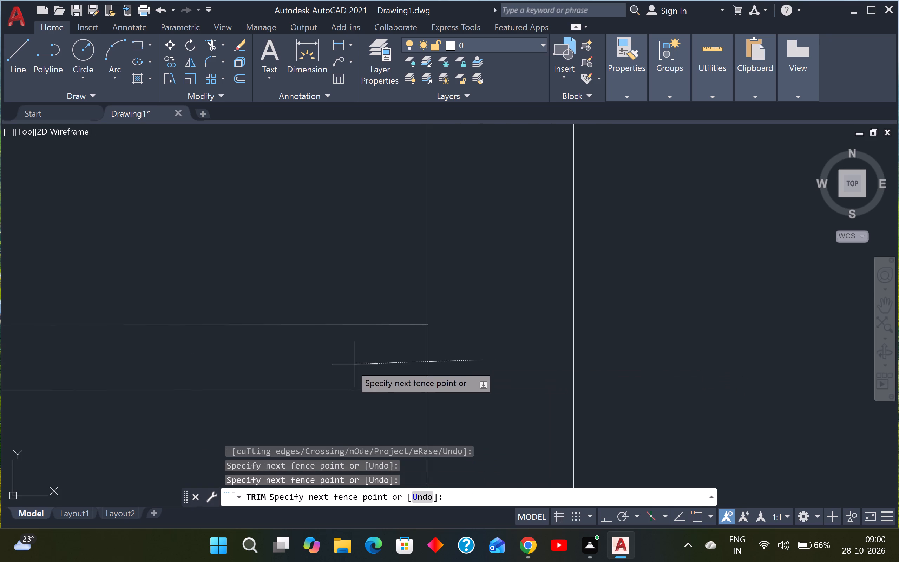
{"action": "left_click", "coordinate": [349, 364]}
{"action": "scroll", "coordinate": [348, 362], "scroll_direction": "down", "scroll_amount": 9}
{"action": "middle_click_drag", "start_coordinate": [287, 394], "coordinate": [548, 403]}
{"action": "scroll", "coordinate": [578, 397], "scroll_direction": "down", "scroll_amount": 4}
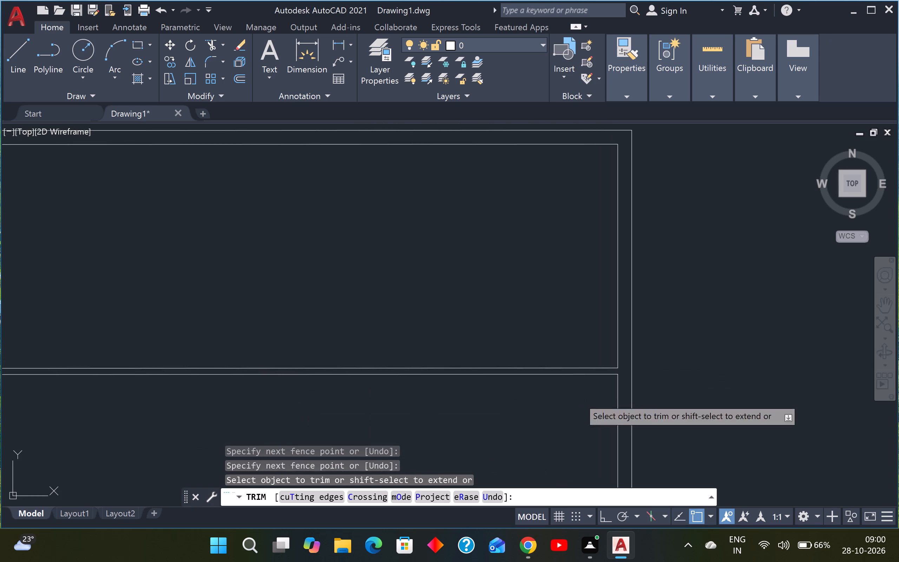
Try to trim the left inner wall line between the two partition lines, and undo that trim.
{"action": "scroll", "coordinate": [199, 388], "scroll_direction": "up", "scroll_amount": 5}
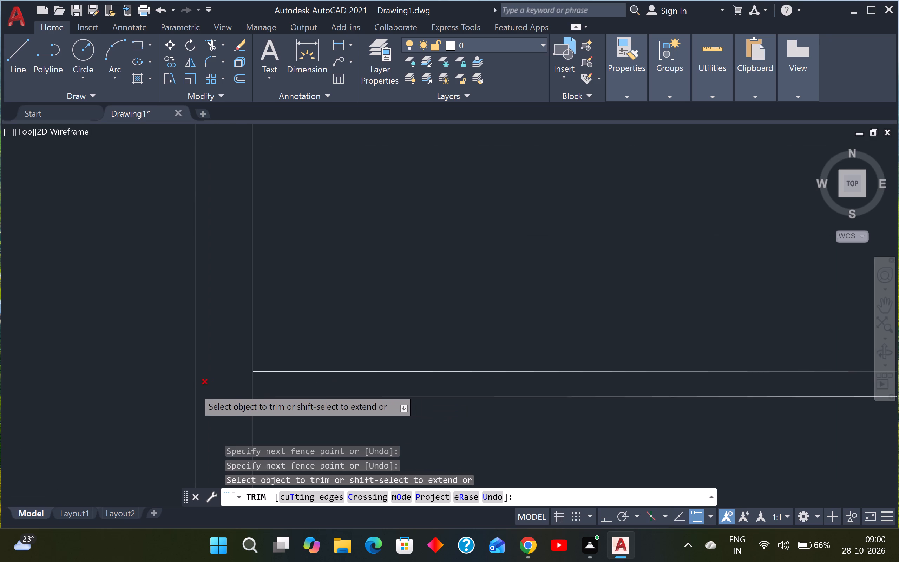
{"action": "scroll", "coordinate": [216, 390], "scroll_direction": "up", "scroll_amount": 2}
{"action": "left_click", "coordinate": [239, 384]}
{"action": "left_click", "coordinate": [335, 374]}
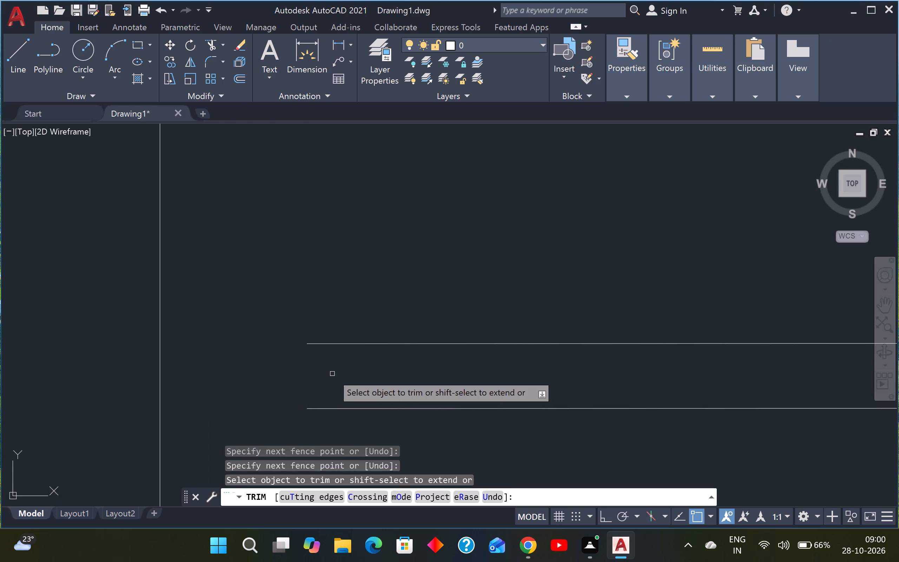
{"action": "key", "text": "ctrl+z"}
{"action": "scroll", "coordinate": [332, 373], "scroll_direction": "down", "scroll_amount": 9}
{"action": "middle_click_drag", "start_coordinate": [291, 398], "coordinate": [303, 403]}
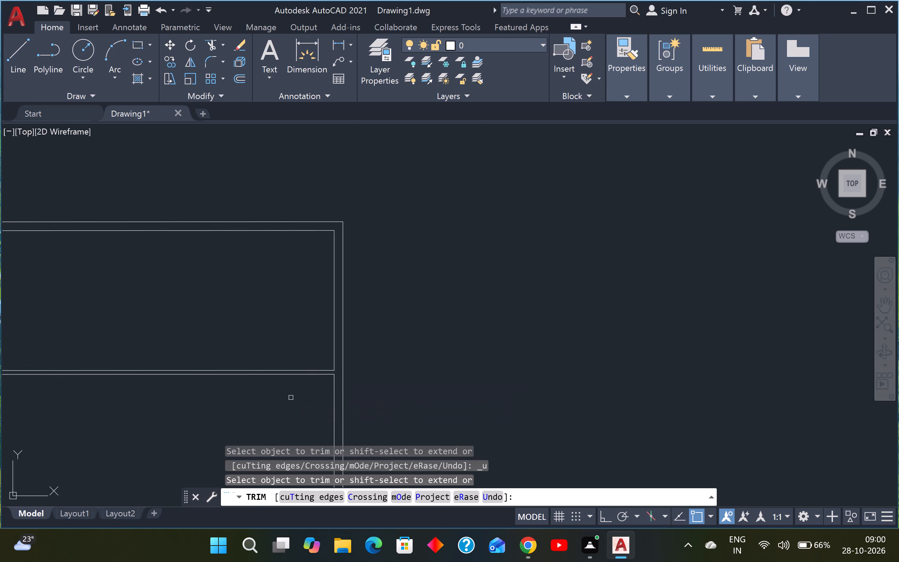
Trim the left inner wall line between the two horizontal partition lines.
{"action": "middle_click_drag", "start_coordinate": [303, 403], "coordinate": [749, 417]}
{"action": "scroll", "coordinate": [526, 410], "scroll_direction": "down", "scroll_amount": 3}
{"action": "scroll", "coordinate": [452, 417], "scroll_direction": "up", "scroll_amount": 3}
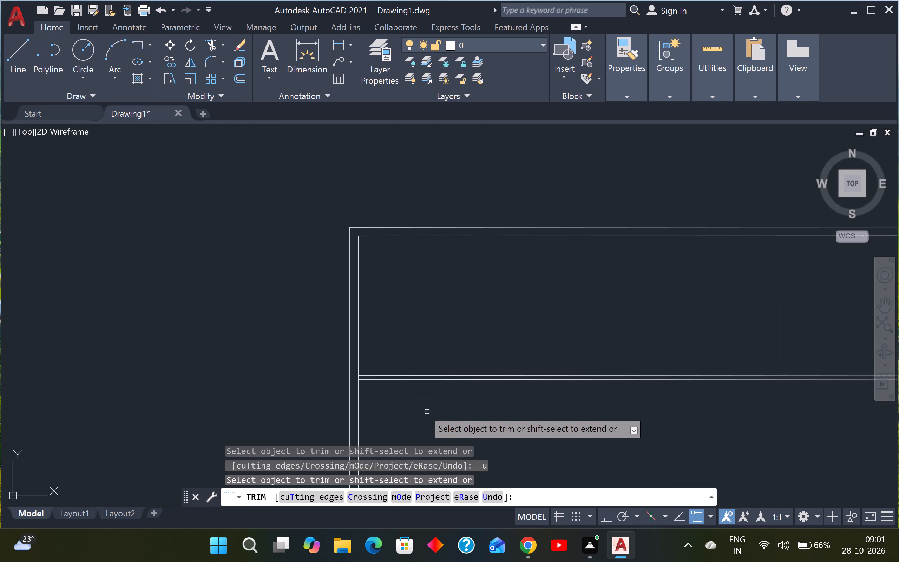
{"action": "scroll", "coordinate": [378, 390], "scroll_direction": "up", "scroll_amount": 3}
{"action": "scroll", "coordinate": [340, 362], "scroll_direction": "up", "scroll_amount": 6}
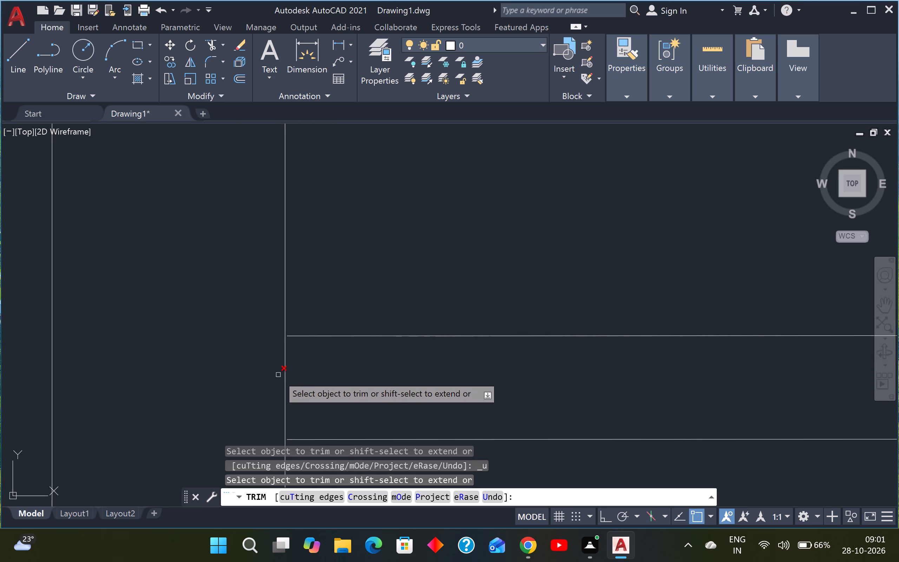
{"action": "left_click", "coordinate": [376, 308], "text": "shift"}
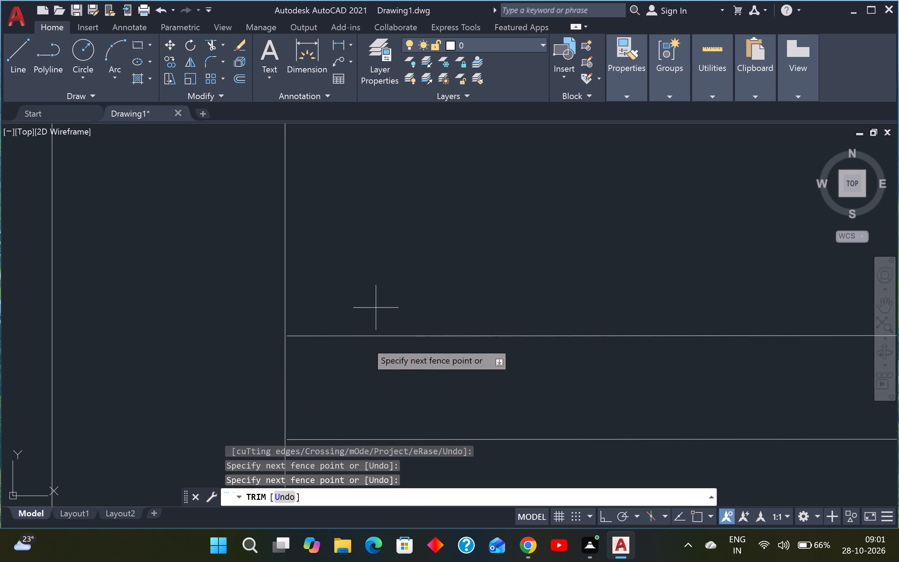
{"action": "left_click", "coordinate": [332, 444], "text": "shift"}
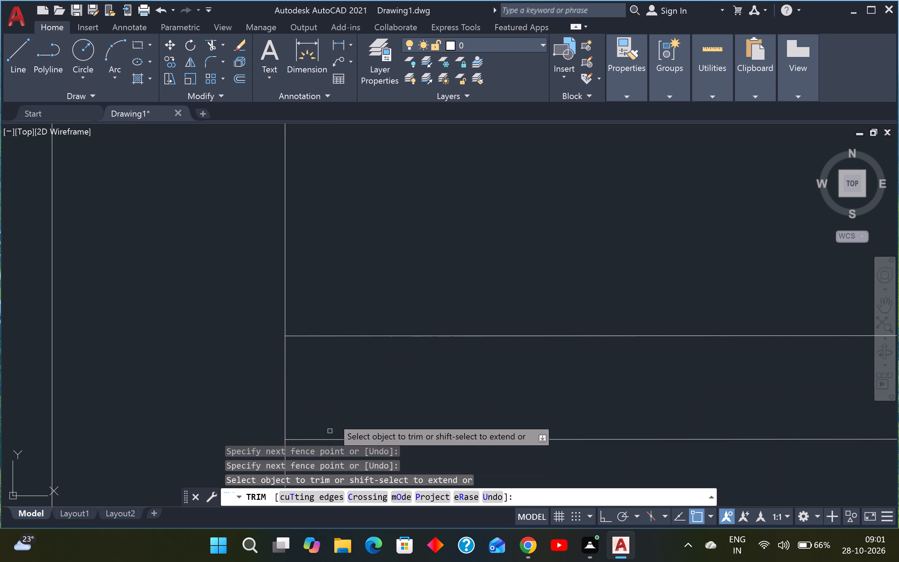
{"action": "left_click_drag", "start_coordinate": [334, 398], "coordinate": [330, 396]}
{"action": "left_click", "coordinate": [238, 394]}
{"action": "scroll", "coordinate": [263, 383], "scroll_direction": "down", "scroll_amount": 7}
{"action": "scroll", "coordinate": [343, 341], "scroll_direction": "down", "scroll_amount": 1}
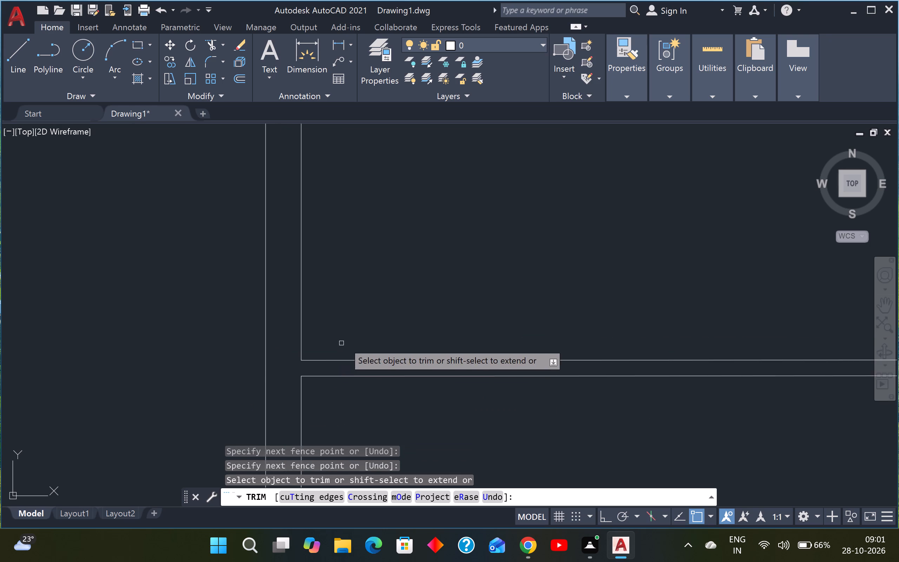
{"action": "scroll", "coordinate": [343, 341], "scroll_direction": "down", "scroll_amount": 2}
{"action": "scroll", "coordinate": [415, 296], "scroll_direction": "down", "scroll_amount": 4}
{"action": "middle_click_drag", "start_coordinate": [503, 263], "coordinate": [287, 272]}
{"action": "scroll", "coordinate": [297, 271], "scroll_direction": "down", "scroll_amount": 4}
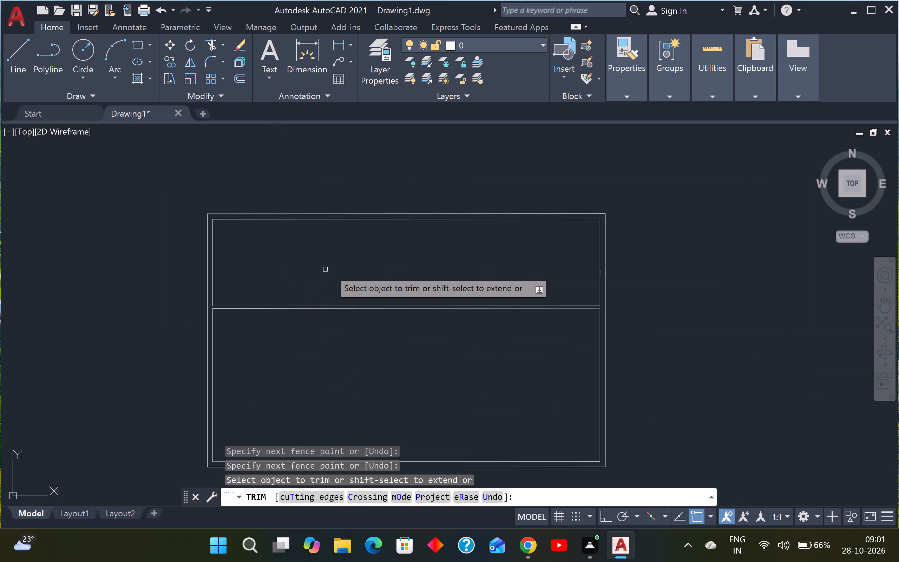
{"action": "middle_click_drag", "start_coordinate": [339, 268], "coordinate": [261, 276]}
{"action": "key", "text": "Escape"}
{"action": "key", "text": "Escape"}
Offset the right inner wall line above the horizontal partition 12' to the left to start a vertical partition.
{"action": "type", "text": "o"}
{"action": "key", "text": "space"}
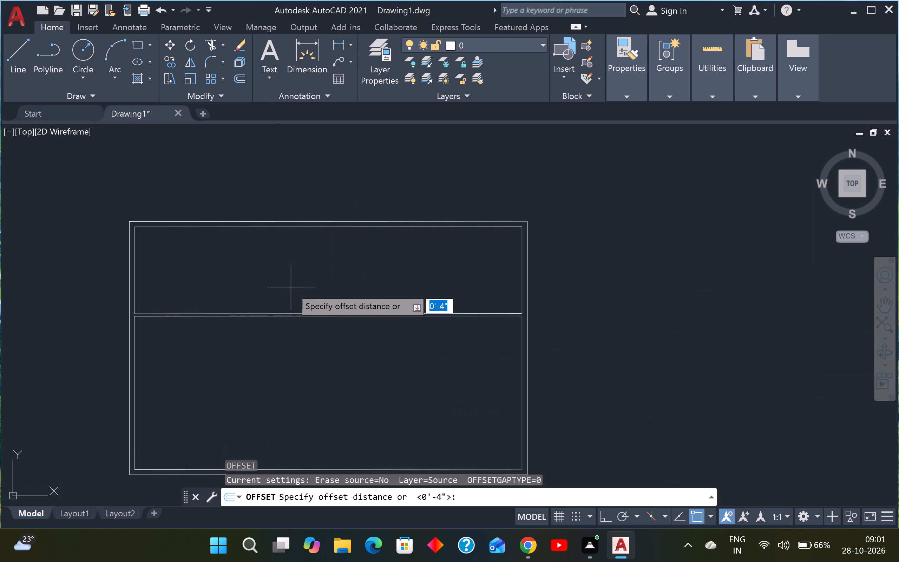
{"action": "type", "text": "12'"}
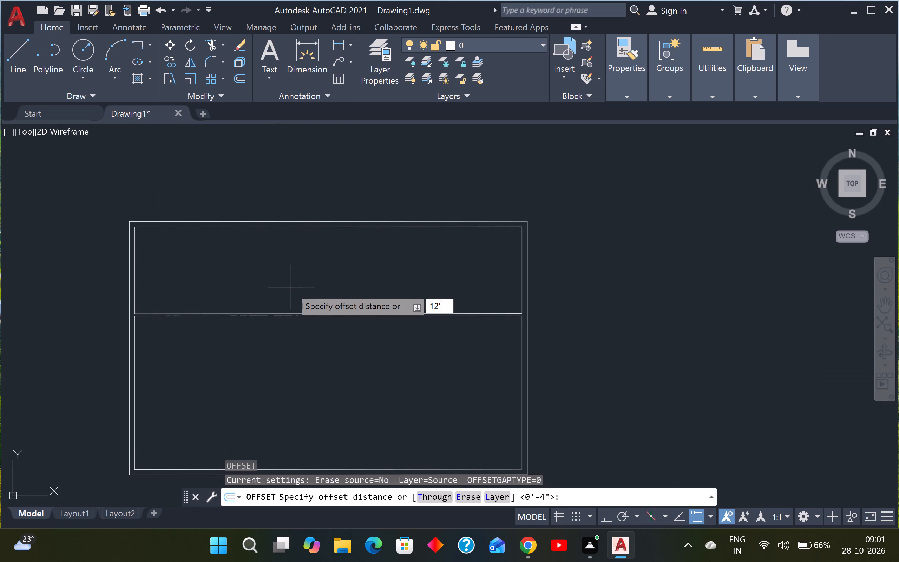
{"action": "key", "text": "Return"}
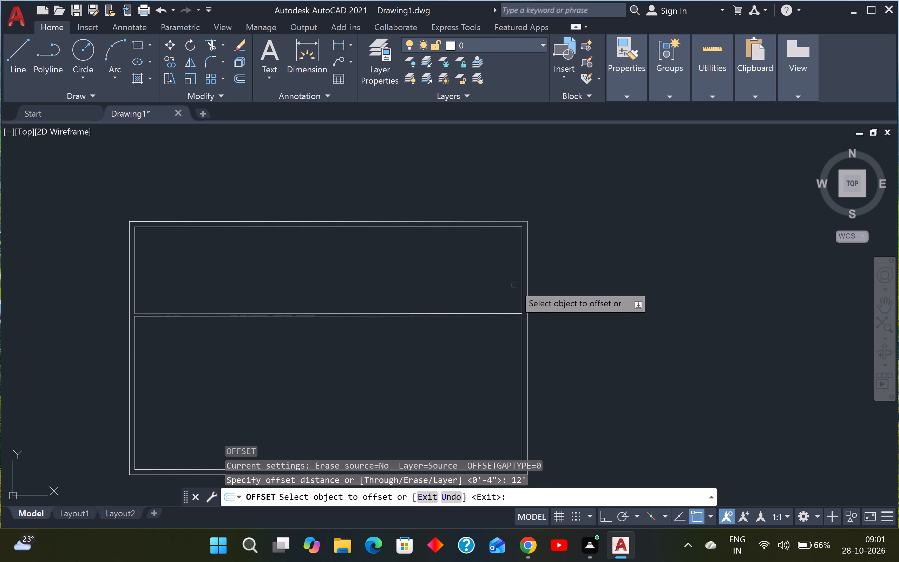
{"action": "left_click", "coordinate": [521, 281]}
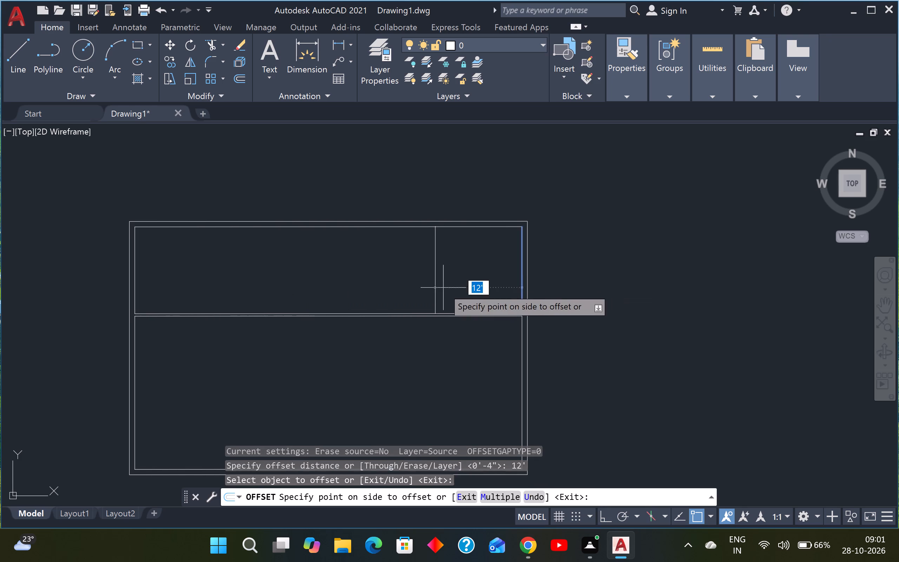
{"action": "left_click", "coordinate": [441, 288]}
{"action": "key", "text": "Escape"}
{"action": "key", "text": "Escape"}
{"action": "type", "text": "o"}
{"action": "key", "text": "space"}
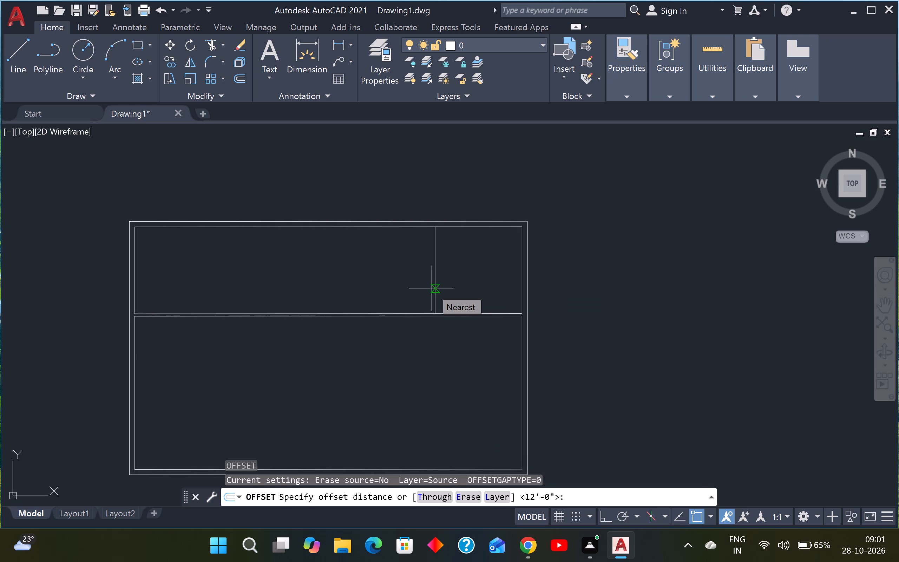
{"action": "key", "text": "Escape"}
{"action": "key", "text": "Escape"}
Offset the new vertical line 10' to the left to mark a second vertical partition in the upper strip.
{"action": "type", "text": "o"}
{"action": "key", "text": "space"}
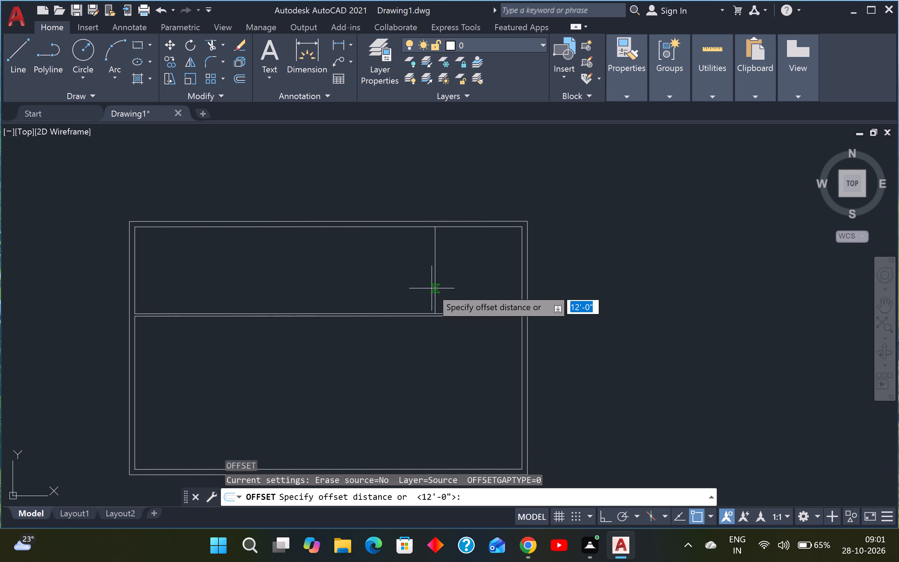
{"action": "type", "text": "10"}
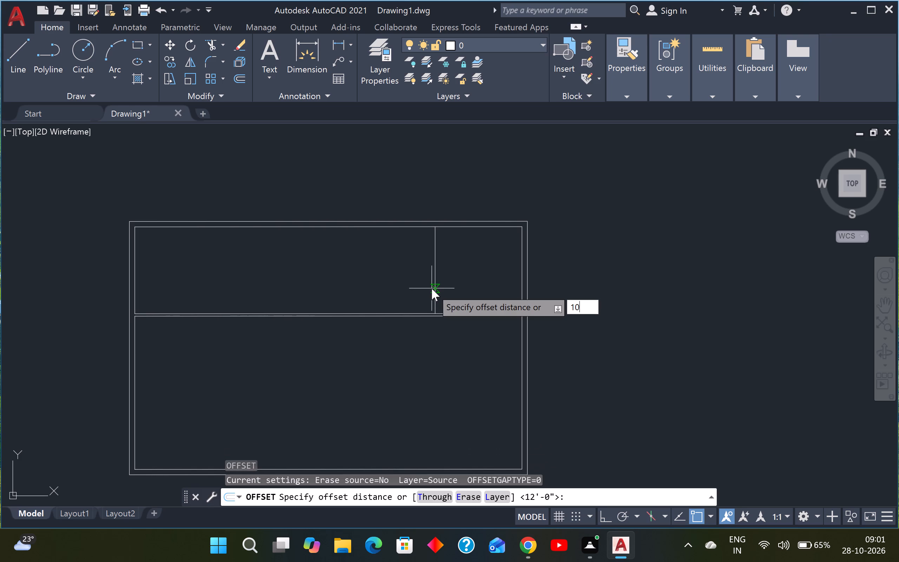
{"action": "key", "text": "apostrophe"}
{"action": "key", "text": "Return"}
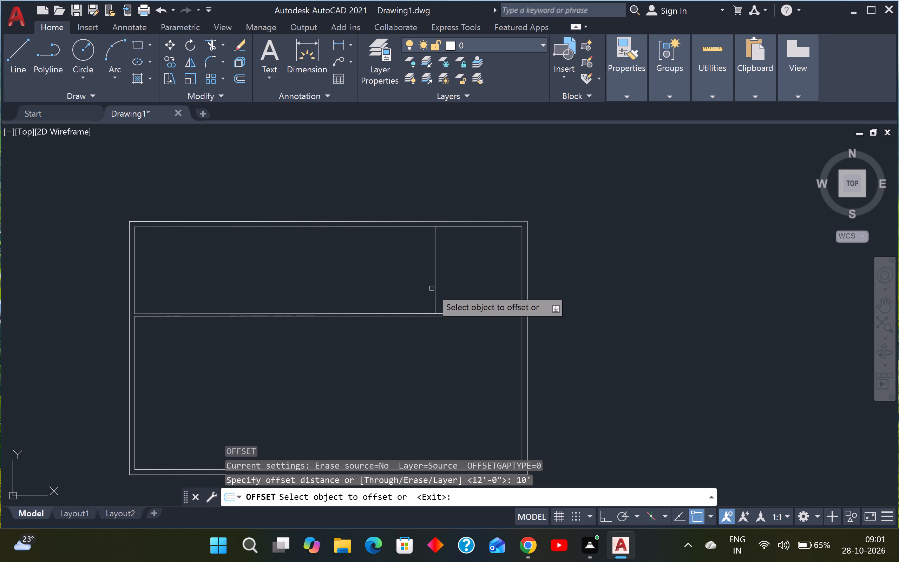
{"action": "left_click", "coordinate": [435, 299]}
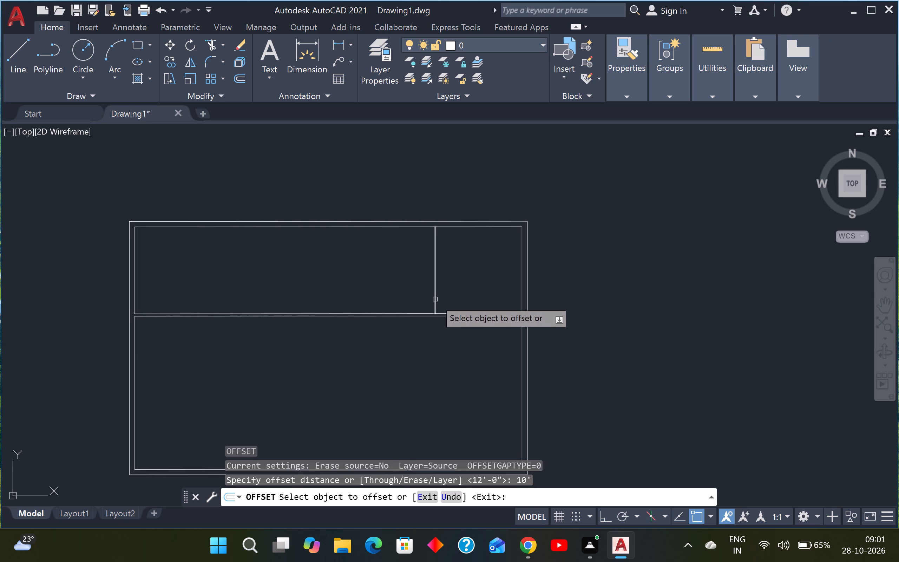
{"action": "left_click", "coordinate": [330, 301]}
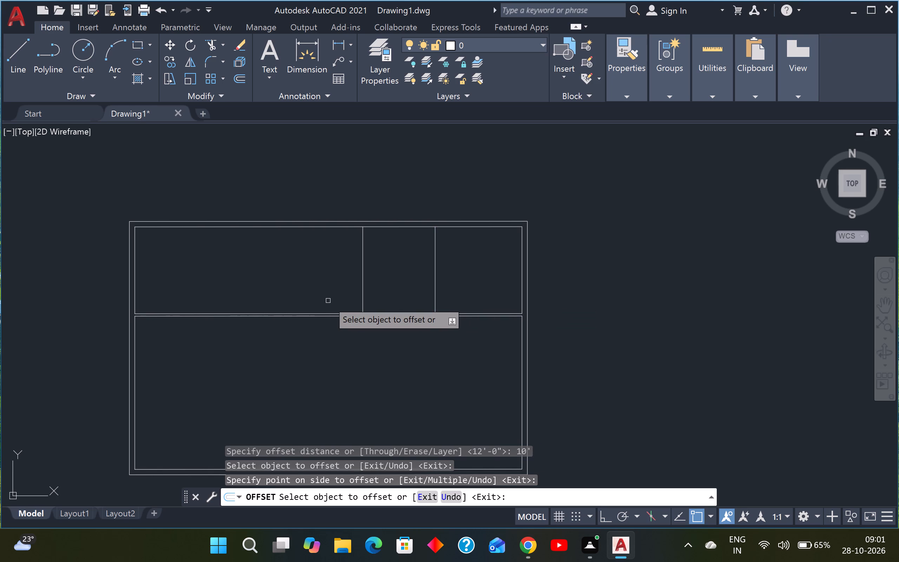
{"action": "key", "text": "Escape"}
Offset the second vertical partition line 5' to the left to mark a third partition line.
{"action": "key", "text": "o"}
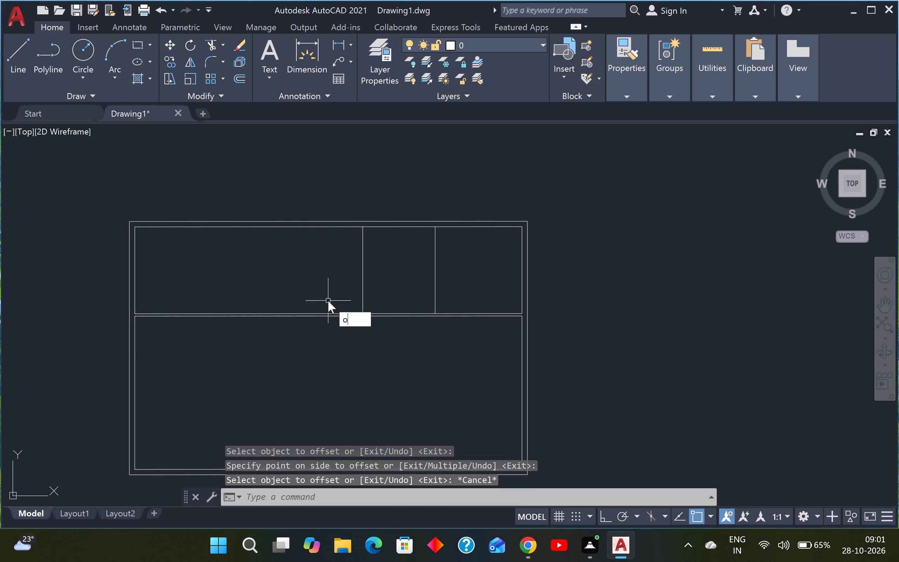
{"action": "key", "text": "space"}
{"action": "key", "text": "5"}
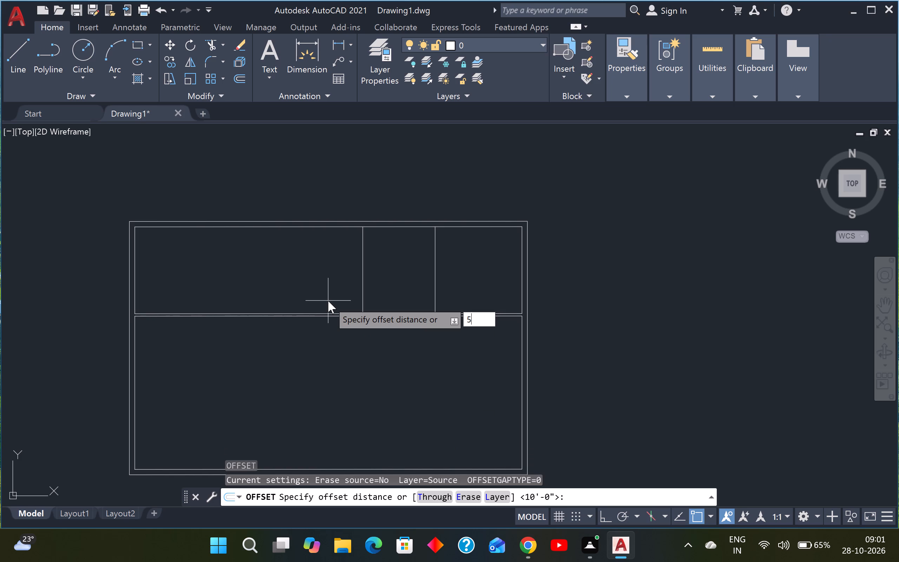
{"action": "key", "text": "apostrophe"}
{"action": "key", "text": "Return"}
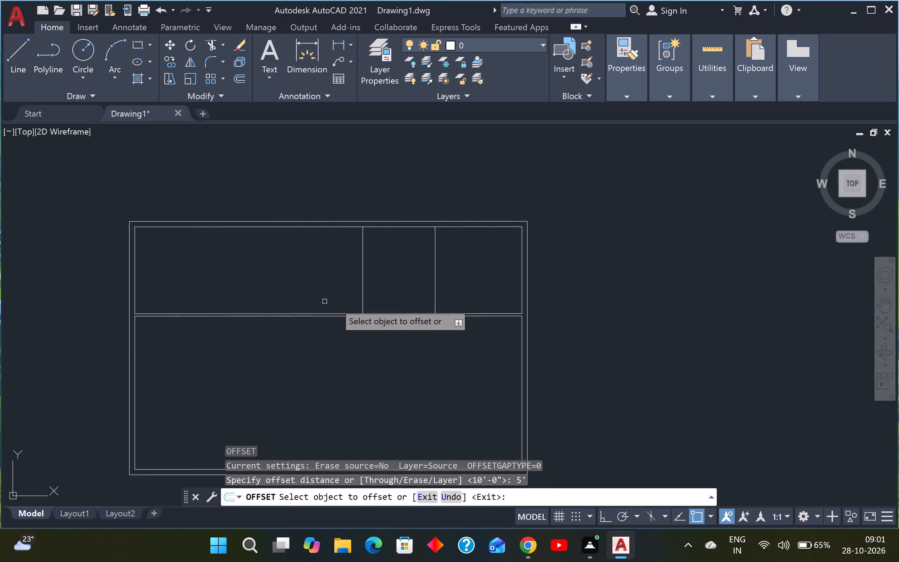
{"action": "left_click", "coordinate": [363, 285]}
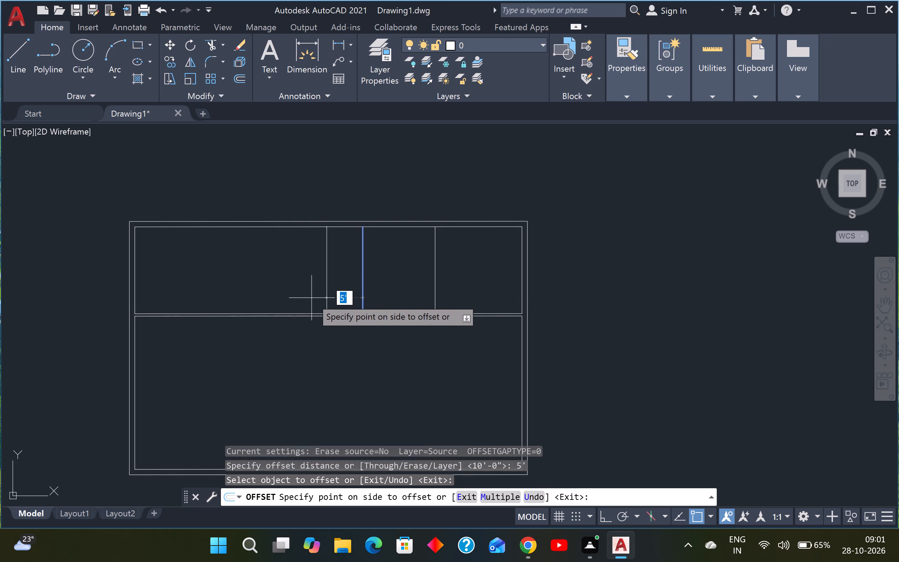
{"action": "left_click", "coordinate": [310, 296]}
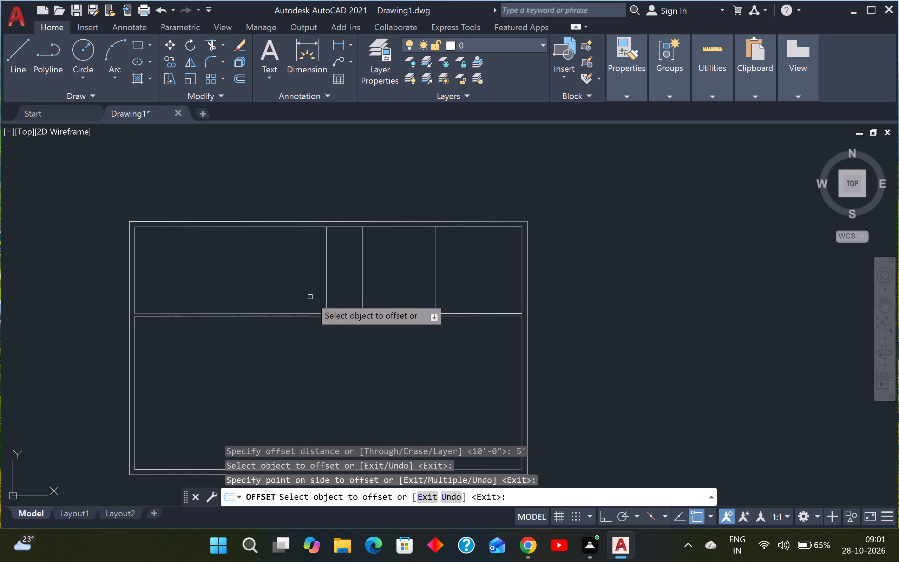
{"action": "key", "text": "Escape"}
{"action": "key", "text": "Escape"}
Offset the leftmost vertical partition line 10' to the left to mark a fourth partition line.
{"action": "type", "text": "o"}
{"action": "key", "text": "space"}
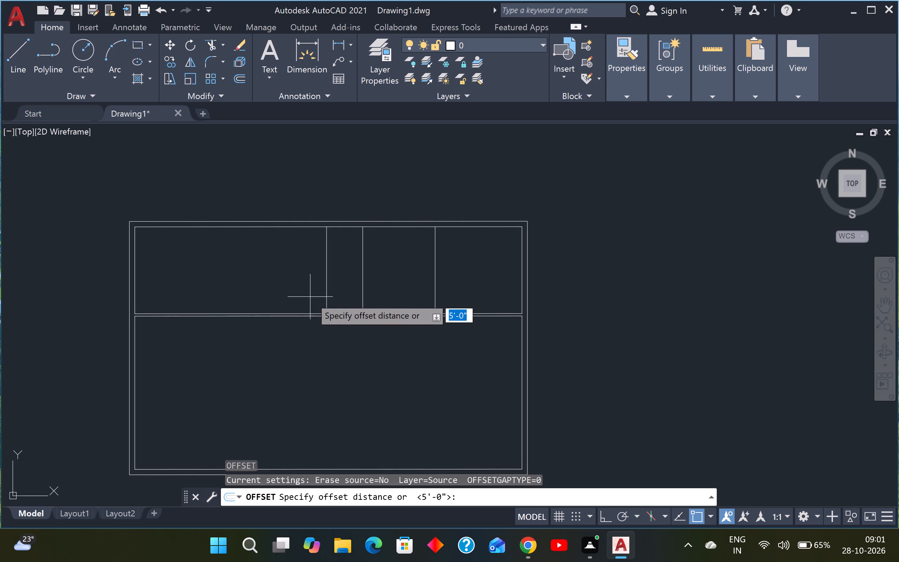
{"action": "type", "text": "10'"}
{"action": "key", "text": "Return"}
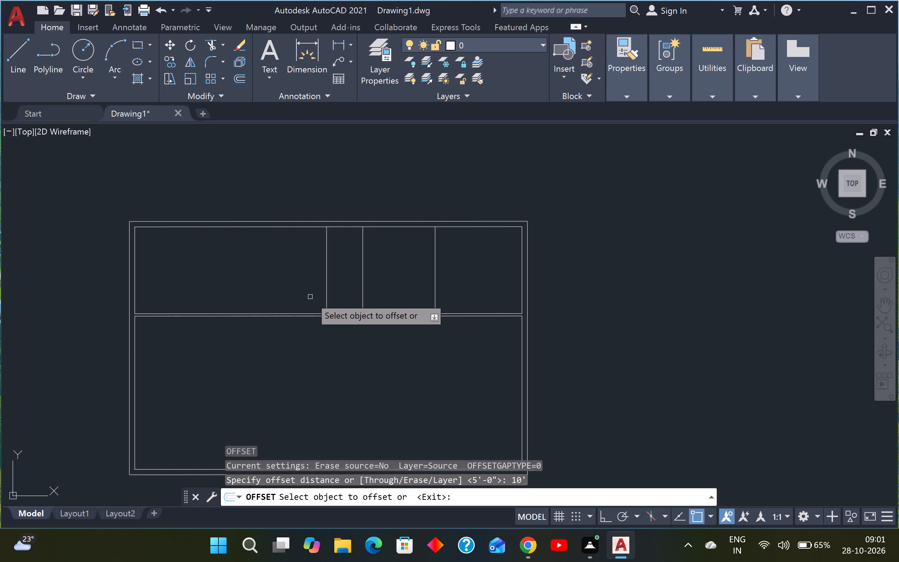
{"action": "left_click", "coordinate": [325, 269]}
{"action": "left_click", "coordinate": [231, 273]}
{"action": "key", "text": "Escape"}
{"action": "key", "text": "Escape"}
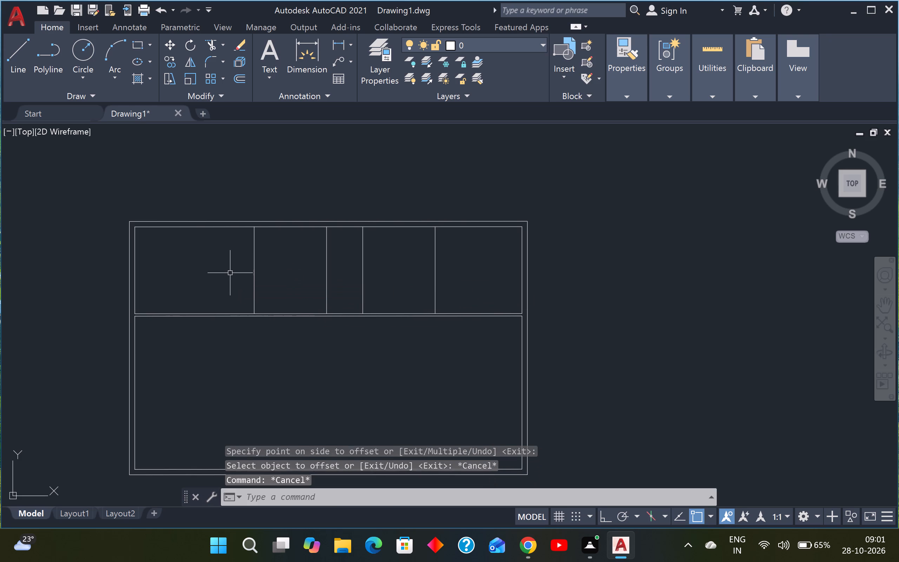
Offset the fourth vertical partition line 5' to the left to mark a fifth partition line.
{"action": "type", "text": "o"}
{"action": "key", "text": "space"}
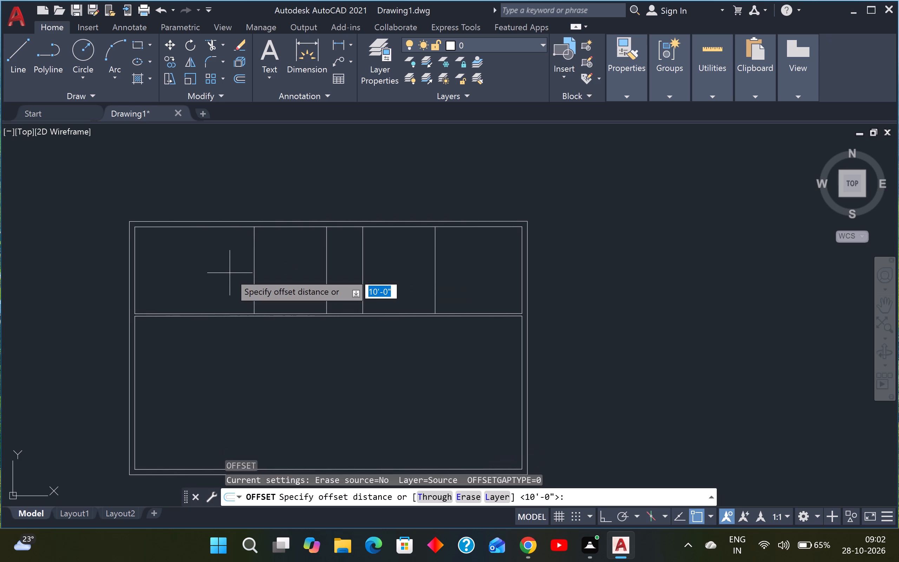
{"action": "type", "text": "5'"}
{"action": "key", "text": "Return"}
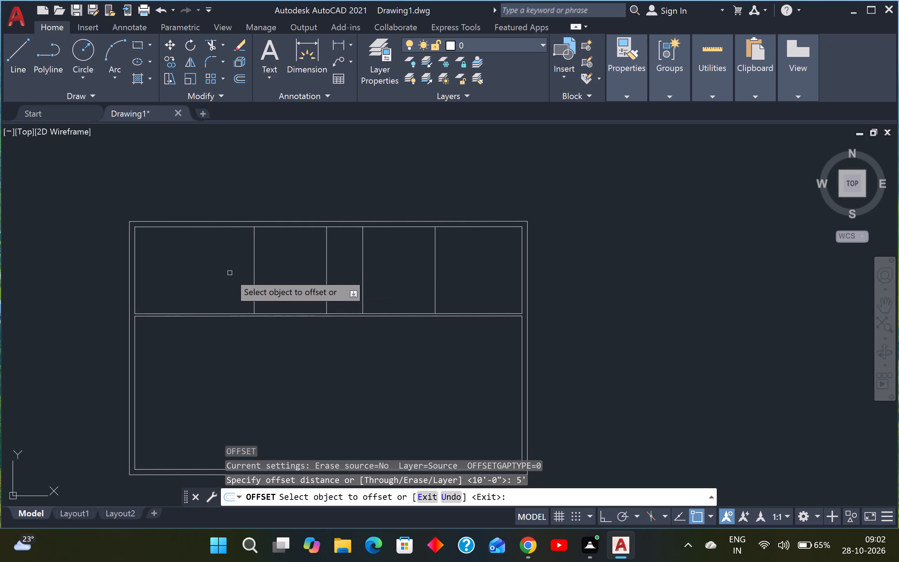
{"action": "left_click", "coordinate": [255, 286]}
{"action": "left_click", "coordinate": [222, 289]}
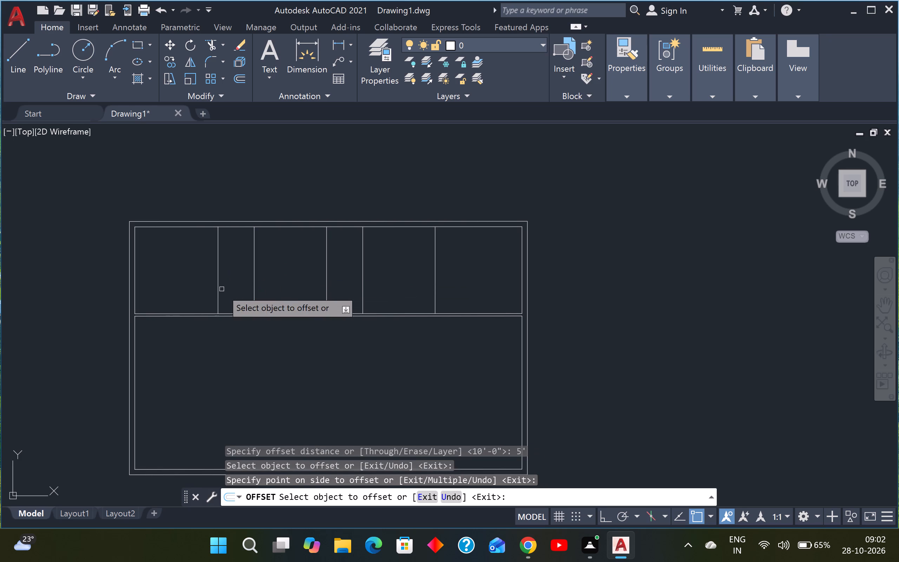
{"action": "key", "text": "Escape"}
{"action": "key", "text": "Escape"}
Quick-measure the spaces between the vertical partition lines in the upper strip.
{"action": "left_click", "coordinate": [719, 79]}
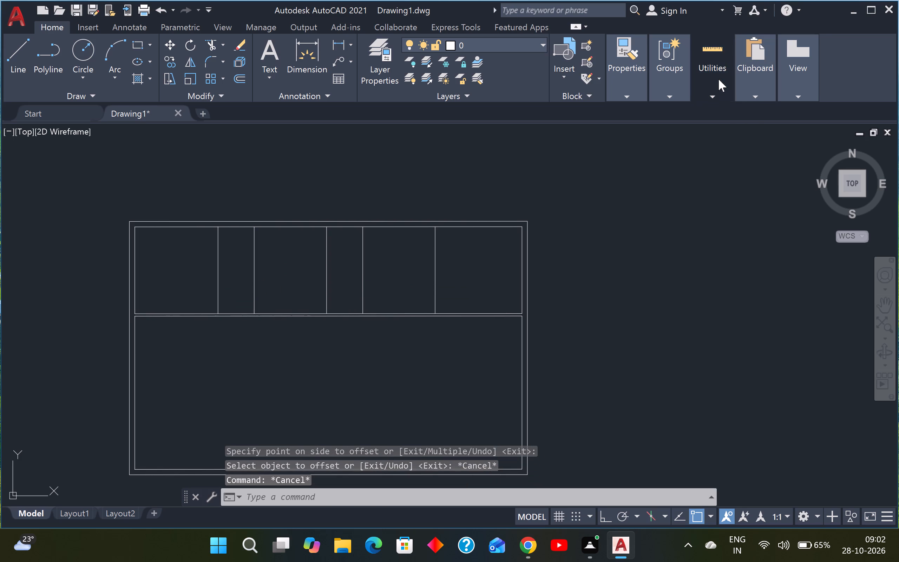
{"action": "left_click", "coordinate": [706, 108]}
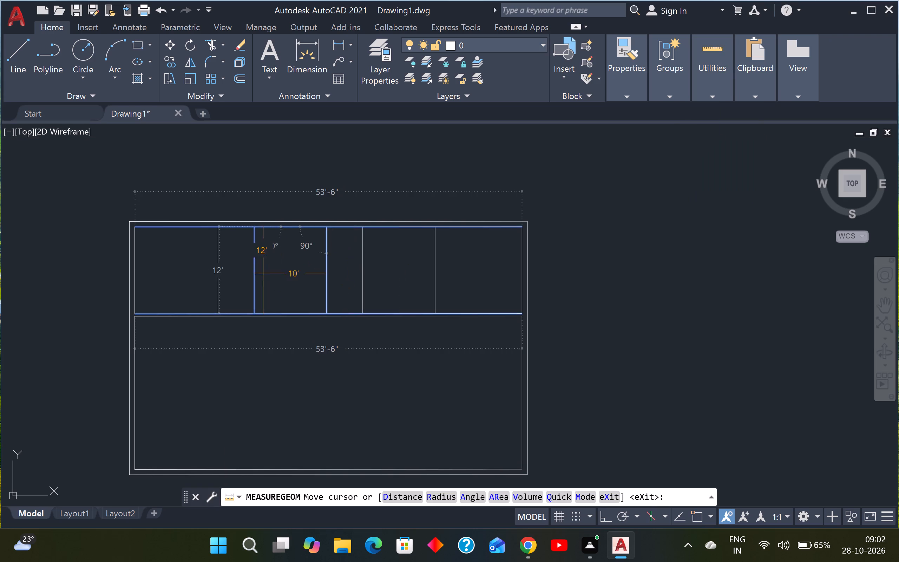
{"action": "key", "text": "Escape"}
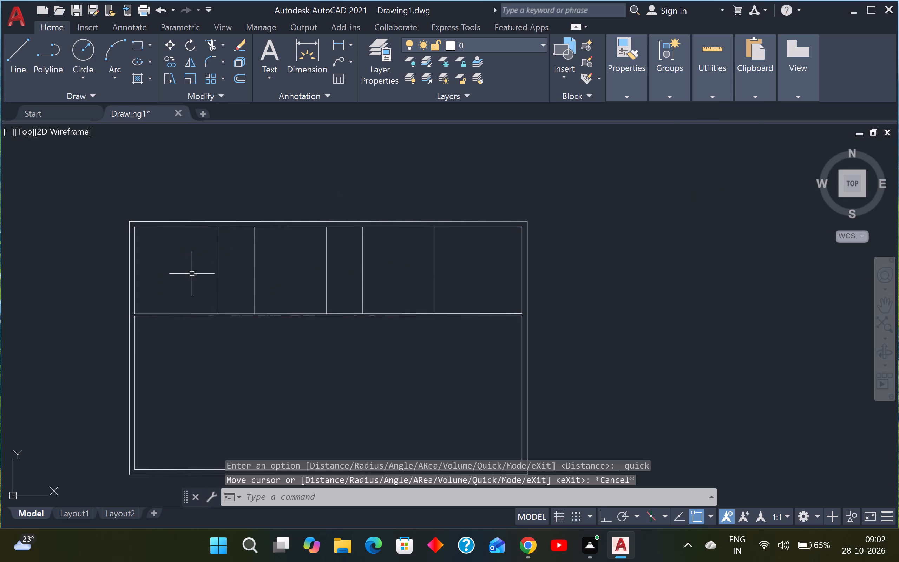
Offset the leftmost vertical partition line 4" to the left to give that partition its thickness.
{"action": "type", "text": "o"}
{"action": "key", "text": "space"}
{"action": "type", "text": "4\""}
{"action": "key", "text": "Return"}
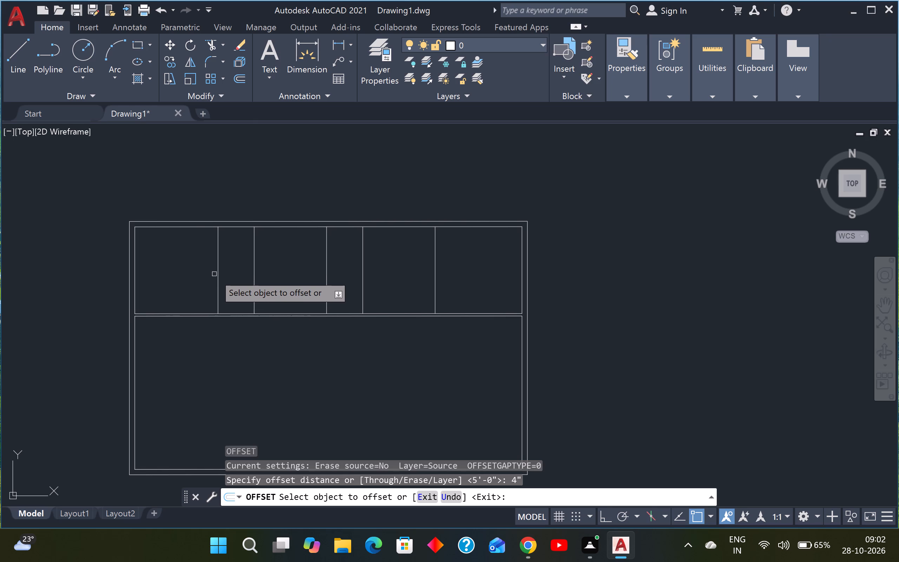
{"action": "left_click", "coordinate": [219, 272]}
{"action": "left_click", "coordinate": [182, 272]}
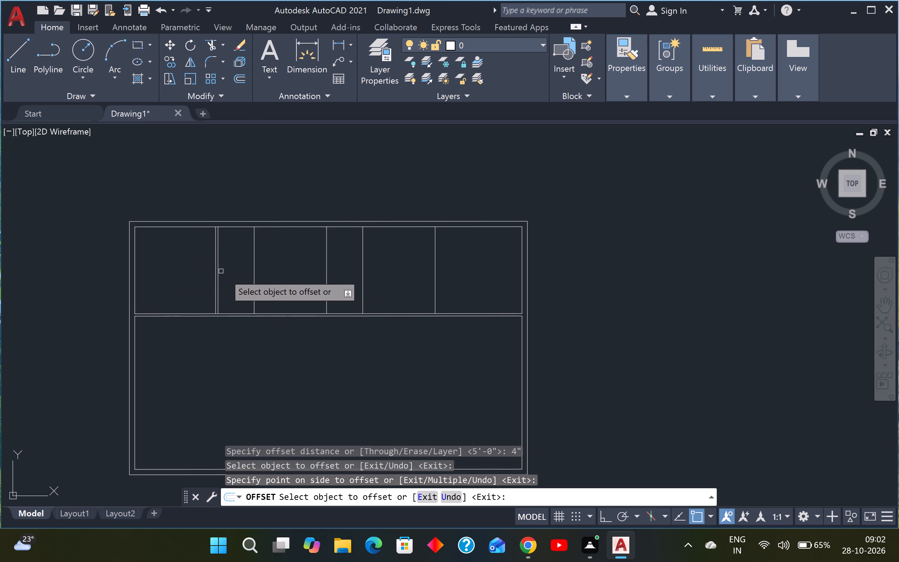
Offset the other four vertical partition lines 4" to the right to complete the double-line partitions.
{"action": "left_click", "coordinate": [254, 283]}
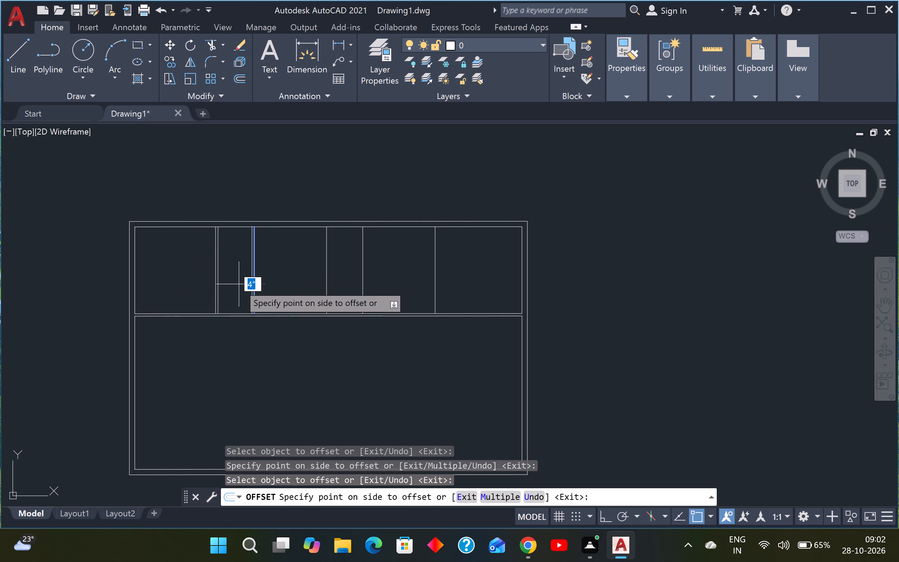
{"action": "left_click", "coordinate": [337, 288]}
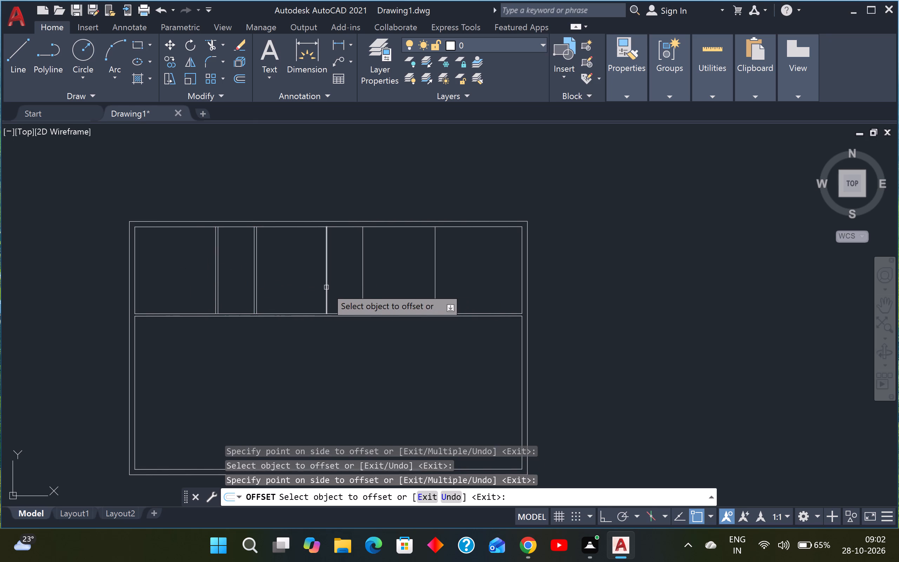
{"action": "left_click", "coordinate": [326, 287]}
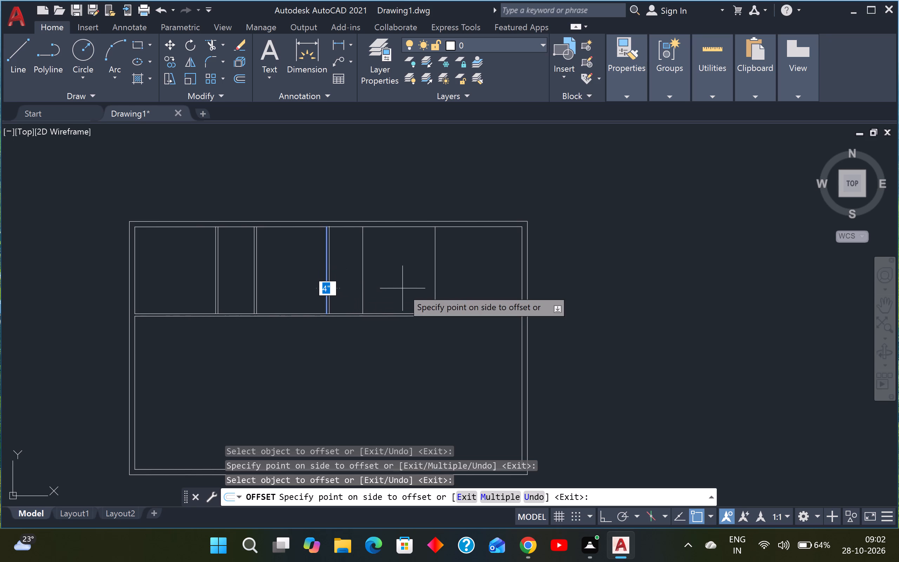
{"action": "left_click", "coordinate": [402, 288]}
{"action": "left_click", "coordinate": [361, 283]}
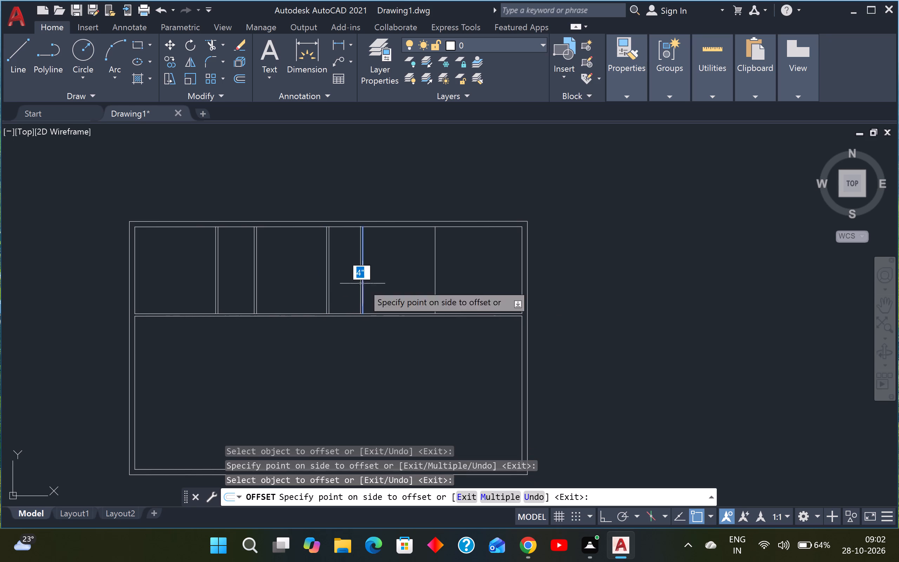
{"action": "left_click", "coordinate": [411, 282]}
{"action": "left_click", "coordinate": [435, 282]}
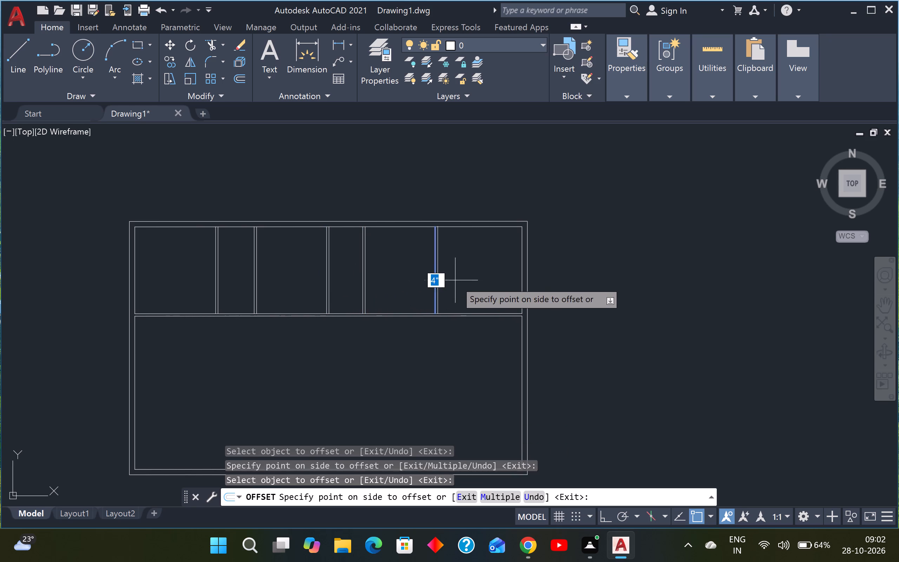
{"action": "left_click", "coordinate": [468, 281]}
{"action": "key", "text": "Escape"}
{"action": "key", "text": "Escape"}
Trim the rightmost partition's junction with the top wall, removing the inner wall line between its two lines and both overhanging ends.
{"action": "key", "text": "t"}
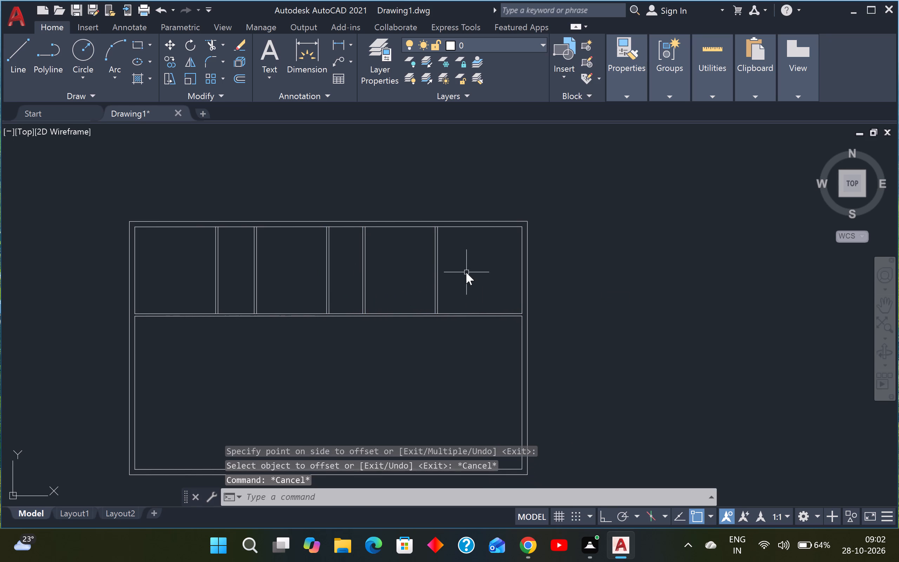
{"action": "type", "text": "r"}
{"action": "key", "text": "space"}
{"action": "scroll", "coordinate": [436, 224], "scroll_direction": "up", "scroll_amount": 7}
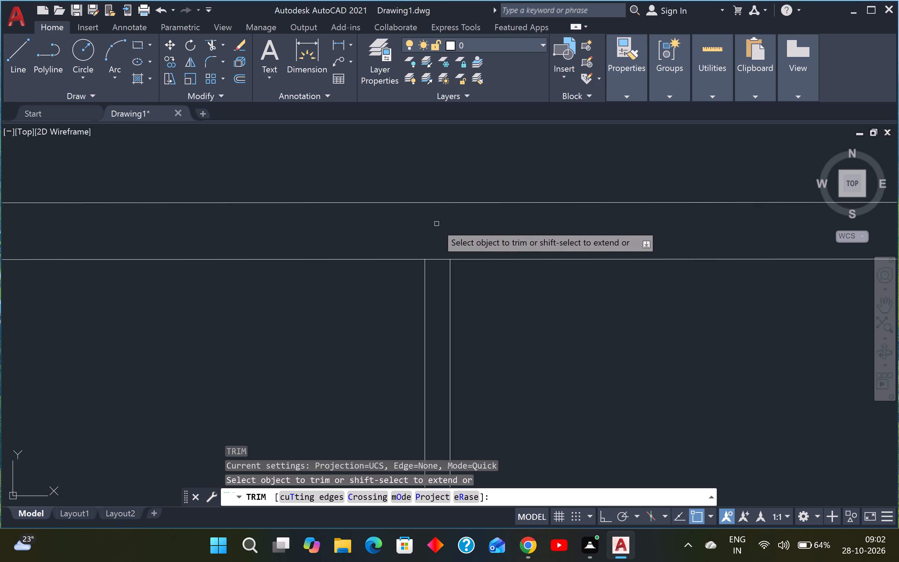
{"action": "scroll", "coordinate": [441, 229], "scroll_direction": "up", "scroll_amount": 2}
{"action": "left_click_drag", "start_coordinate": [433, 238], "coordinate": [434, 244]}
{"action": "left_click", "coordinate": [434, 322]}
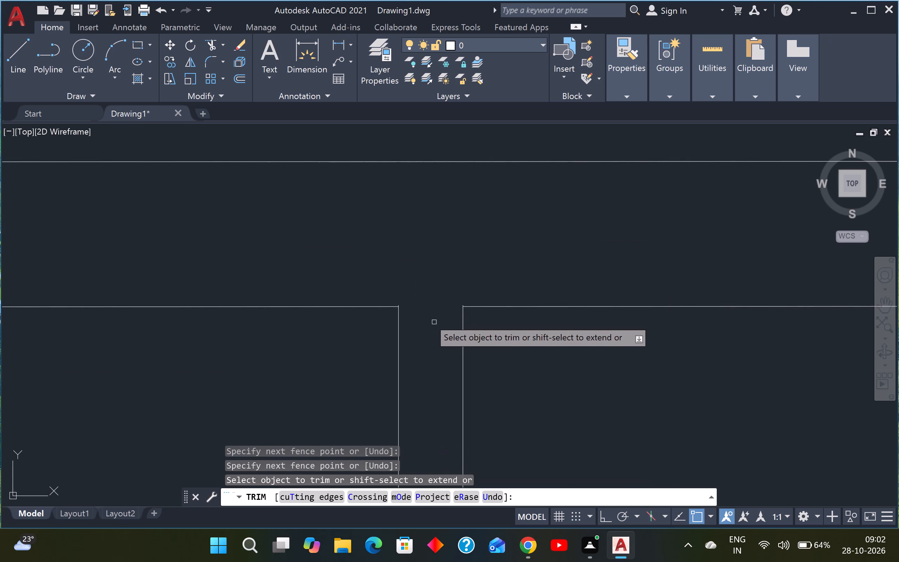
{"action": "scroll", "coordinate": [409, 301], "scroll_direction": "up", "scroll_amount": 7}
{"action": "left_click", "coordinate": [276, 348]}
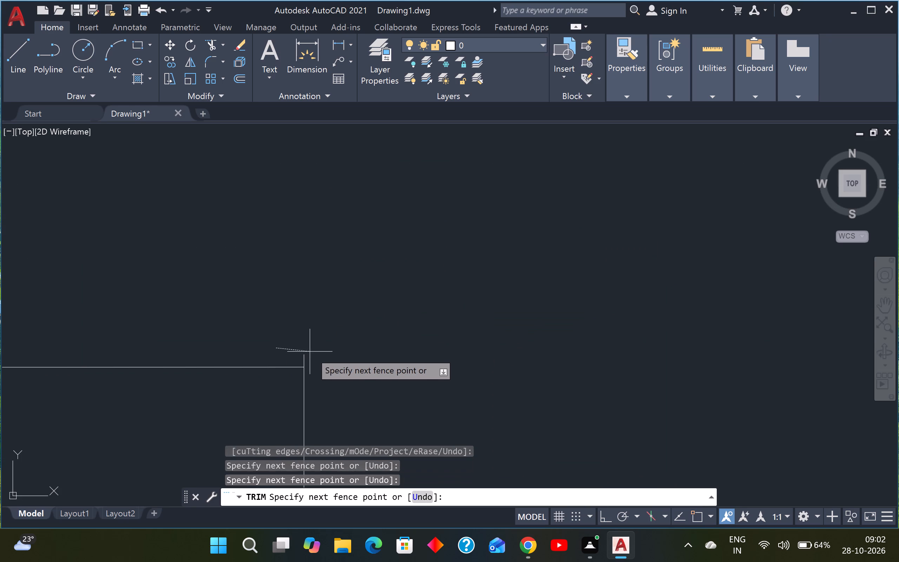
{"action": "left_click", "coordinate": [323, 366]}
{"action": "scroll", "coordinate": [328, 366], "scroll_direction": "down", "scroll_amount": 4}
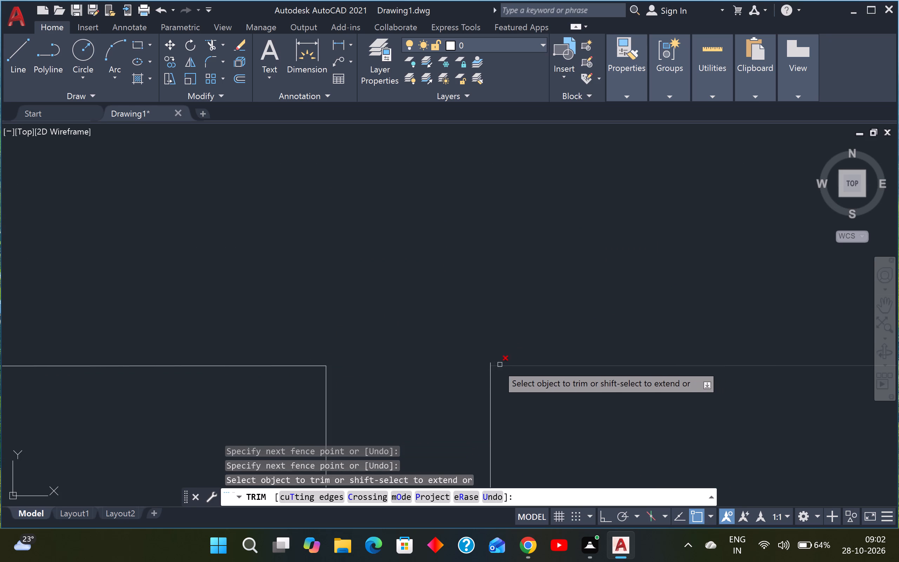
{"action": "scroll", "coordinate": [497, 364], "scroll_direction": "up", "scroll_amount": 6}
{"action": "left_click", "coordinate": [478, 358]}
{"action": "left_click", "coordinate": [441, 359]}
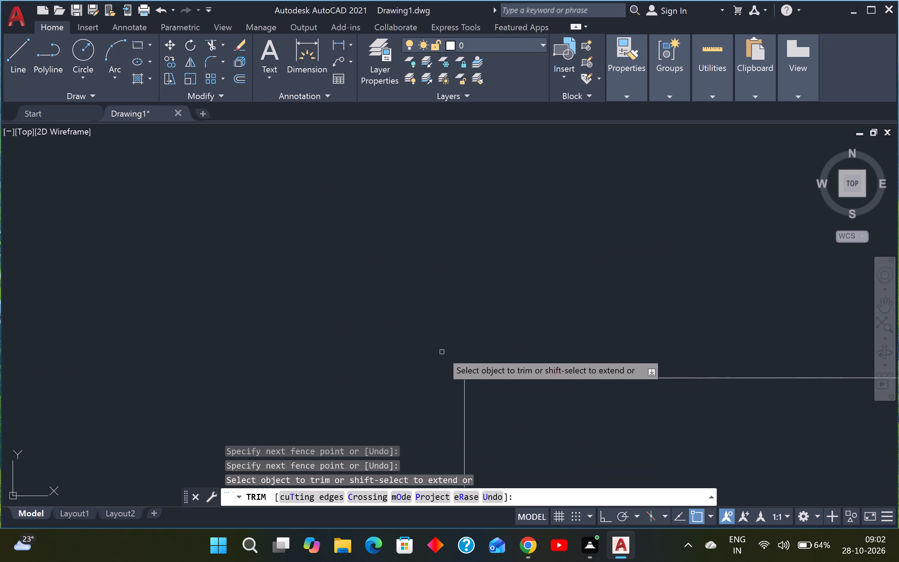
Extend the rightmost partition's two lines down to the horizontal partition's upper line and trim that line between them.
{"action": "scroll", "coordinate": [442, 351], "scroll_direction": "down", "scroll_amount": 20}
{"action": "scroll", "coordinate": [442, 351], "scroll_direction": "down", "scroll_amount": 5}
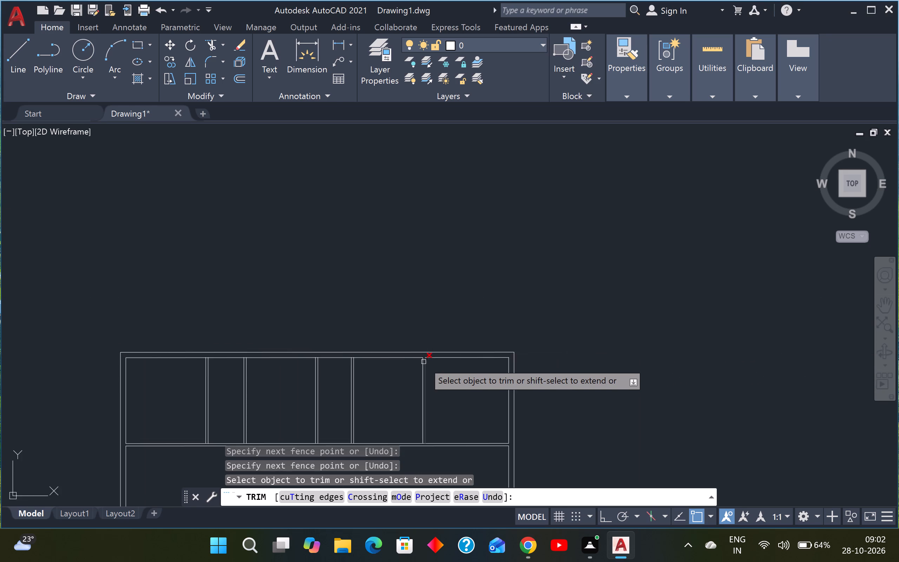
{"action": "scroll", "coordinate": [421, 366], "scroll_direction": "down", "scroll_amount": 3}
{"action": "scroll", "coordinate": [419, 391], "scroll_direction": "up", "scroll_amount": 4}
{"action": "scroll", "coordinate": [439, 465], "scroll_direction": "up", "scroll_amount": 4}
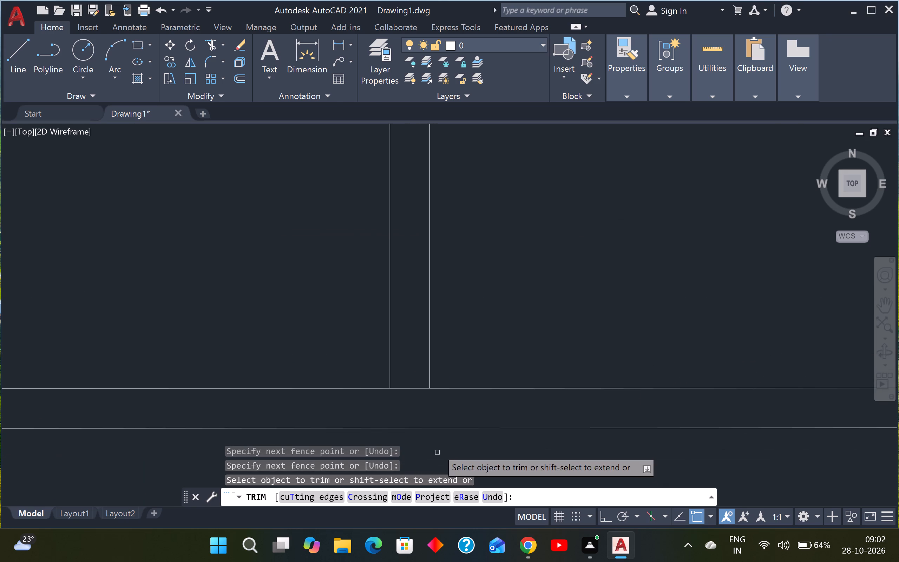
{"action": "scroll", "coordinate": [417, 413], "scroll_direction": "up", "scroll_amount": 4}
{"action": "left_click", "coordinate": [407, 292]}
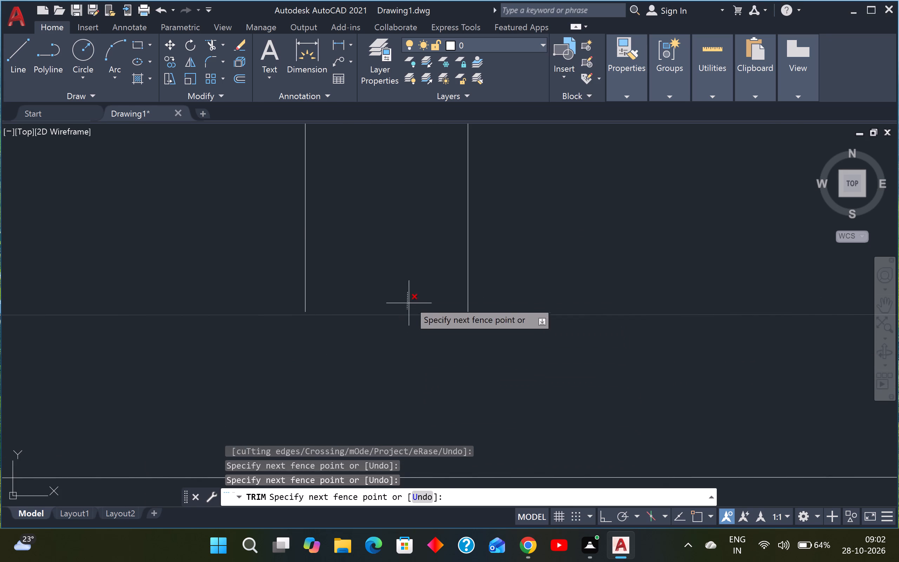
{"action": "key", "text": "Escape"}
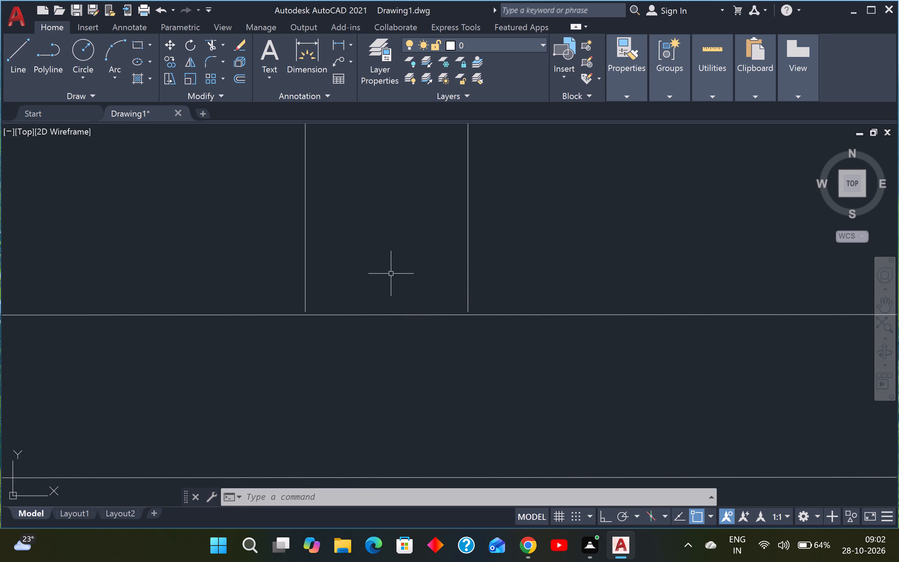
{"action": "type", "text": "tr"}
{"action": "key", "text": "space"}
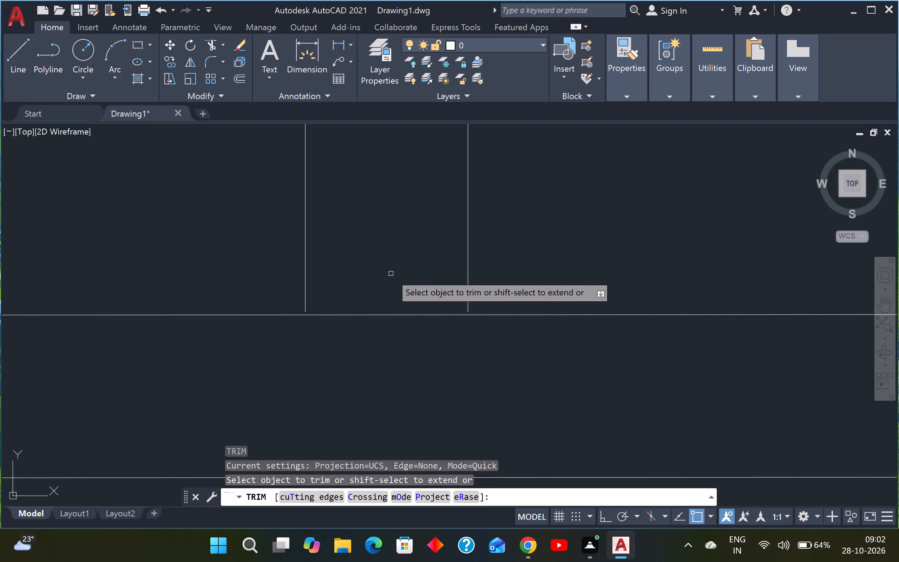
{"action": "left_click", "coordinate": [511, 249], "text": "shift"}
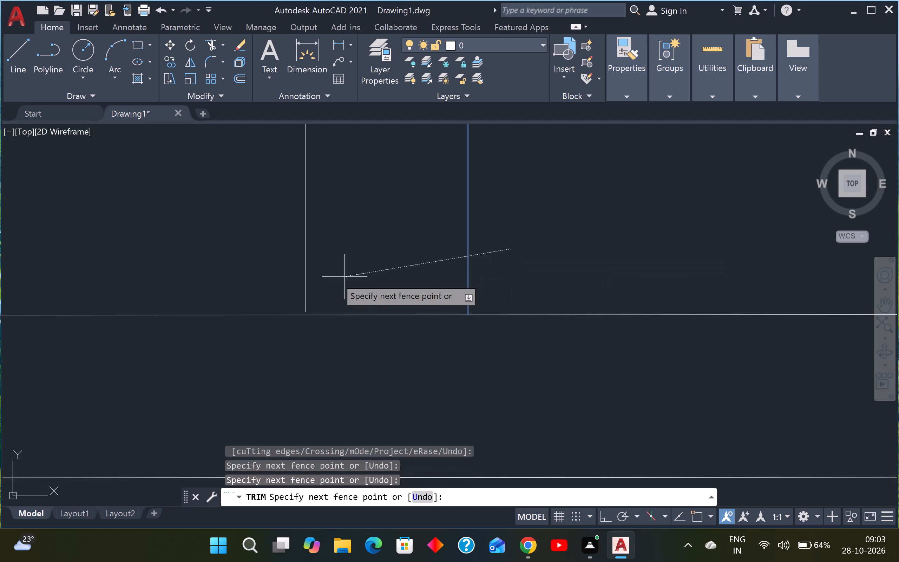
{"action": "left_click", "coordinate": [210, 281], "text": "shift"}
{"action": "left_click_drag", "start_coordinate": [355, 265], "coordinate": [358, 270]}
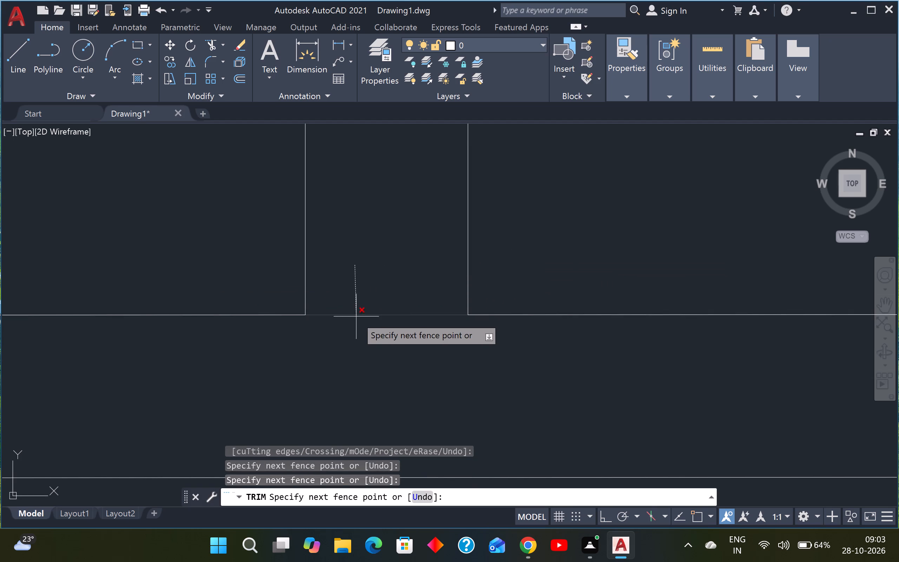
{"action": "left_click", "coordinate": [362, 339]}
Extend the lines of the other four vertical partitions down to the horizontal partition's upper line.
{"action": "scroll", "coordinate": [372, 333], "scroll_direction": "down", "scroll_amount": 8}
{"action": "scroll", "coordinate": [412, 325], "scroll_direction": "down", "scroll_amount": 3}
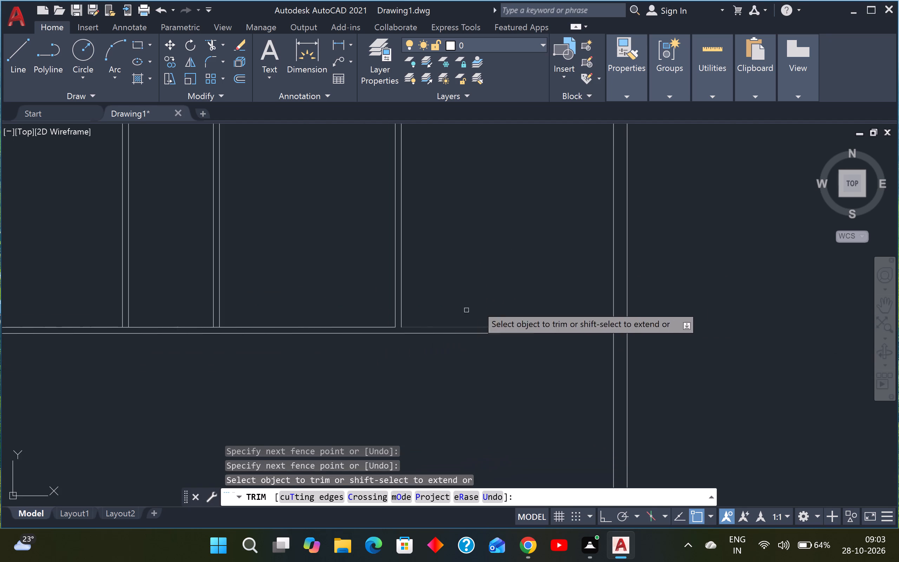
{"action": "scroll", "coordinate": [493, 296], "scroll_direction": "down", "scroll_amount": 4}
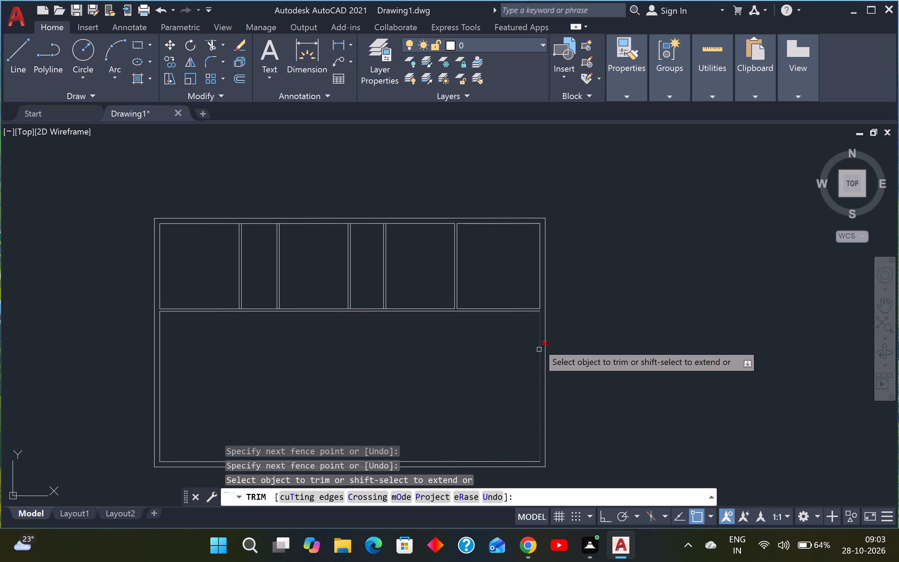
{"action": "middle_click_drag", "start_coordinate": [477, 361], "coordinate": [556, 363]}
{"action": "scroll", "coordinate": [463, 310], "scroll_direction": "up", "scroll_amount": 4}
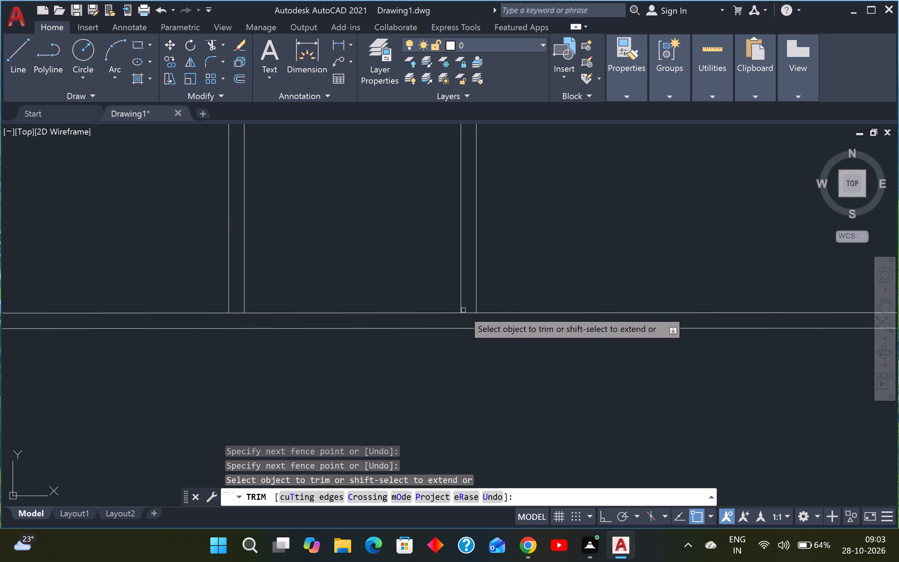
{"action": "scroll", "coordinate": [464, 312], "scroll_direction": "up", "scroll_amount": 4}
{"action": "scroll", "coordinate": [466, 312], "scroll_direction": "down", "scroll_amount": 6}
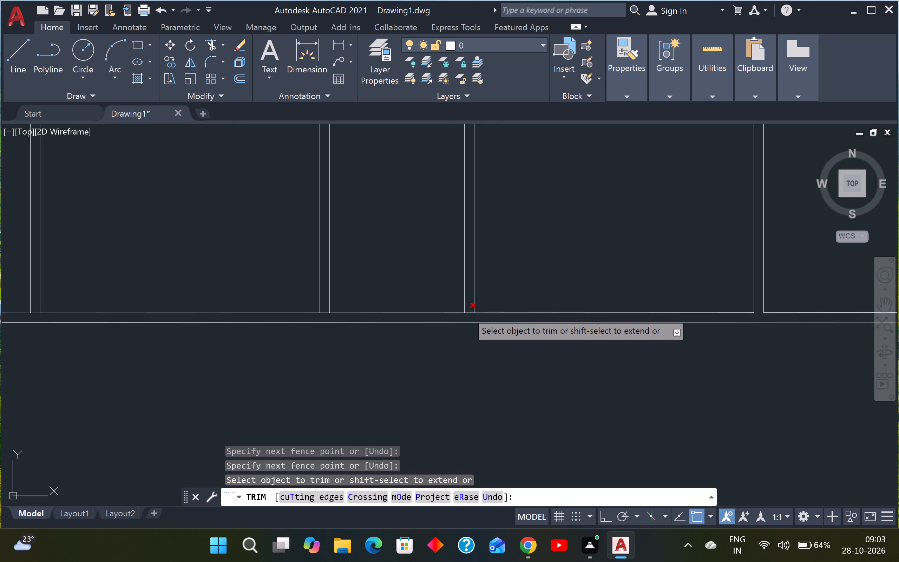
{"action": "scroll", "coordinate": [467, 312], "scroll_direction": "down", "scroll_amount": 2}
{"action": "left_click", "coordinate": [570, 240], "text": "shift"}
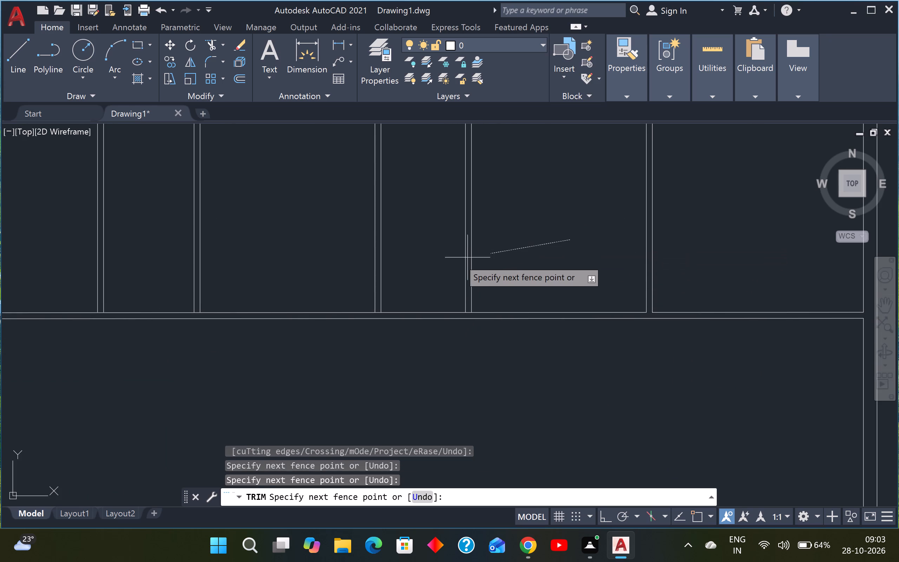
{"action": "scroll", "coordinate": [454, 259], "scroll_direction": "down", "scroll_amount": 4, "text": "shift"}
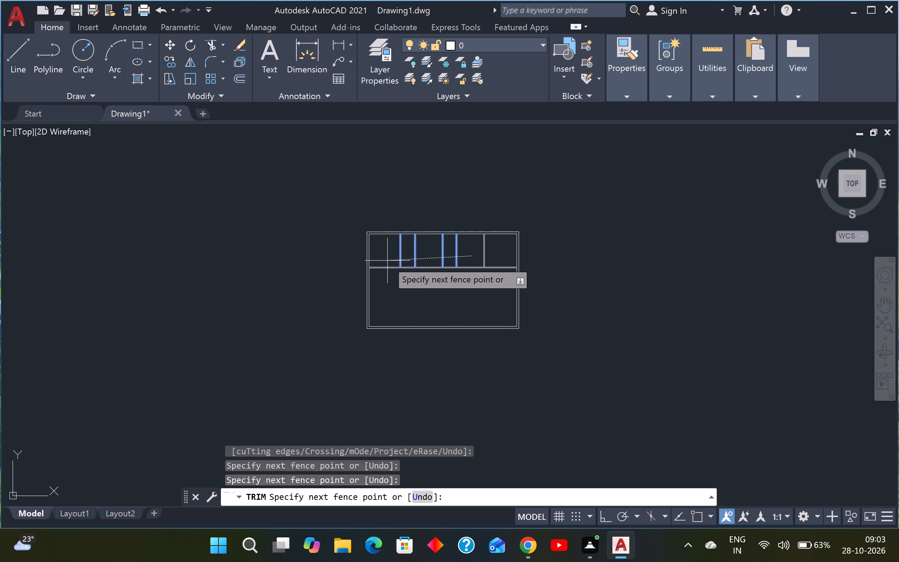
{"action": "left_click", "coordinate": [387, 261], "text": "shift"}
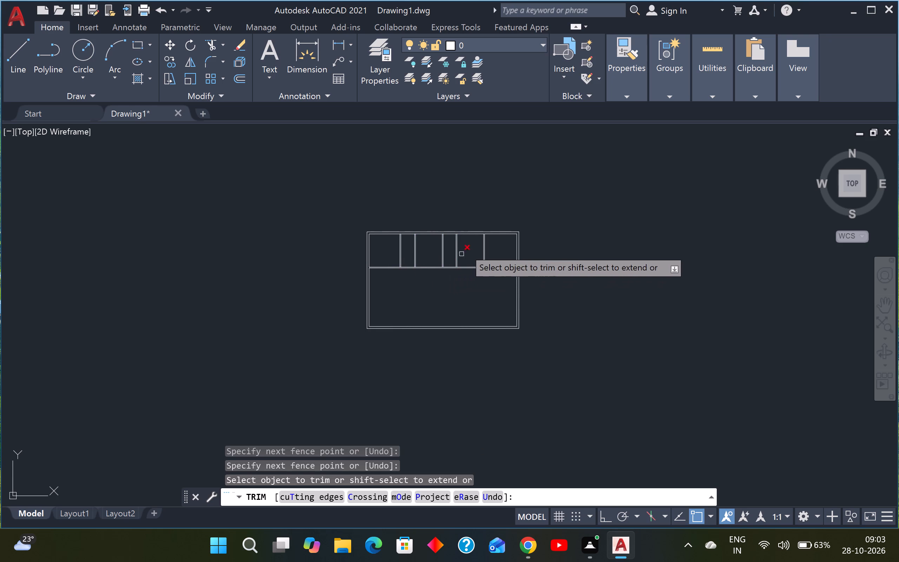
Extend the lines of those four vertical partitions up to the top wall's outer line.
{"action": "scroll", "coordinate": [462, 237], "scroll_direction": "up", "scroll_amount": 6, "text": "shift"}
{"action": "left_click", "coordinate": [462, 237], "text": "shift"}
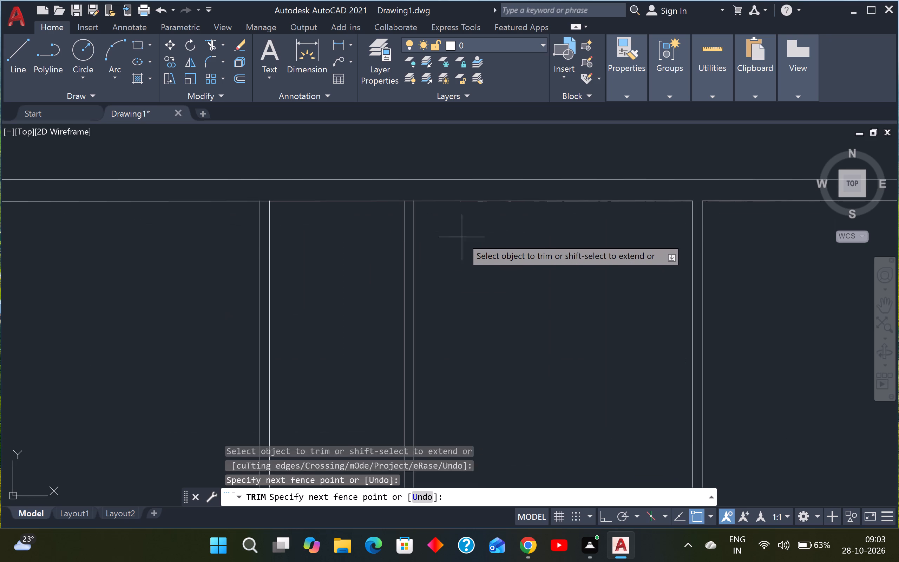
{"action": "scroll", "coordinate": [399, 244], "scroll_direction": "down", "scroll_amount": 4, "text": "shift"}
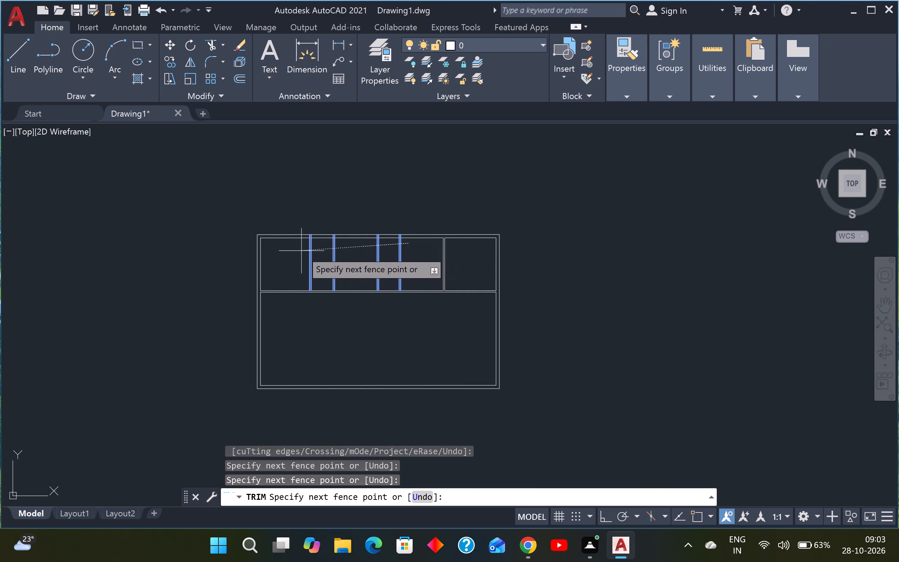
{"action": "left_click", "coordinate": [301, 250], "text": "shift"}
Trim the fourth partition from the left at the top wall, removing its ends inside the wall and the inner wall line between them.
{"action": "scroll", "coordinate": [377, 229], "scroll_direction": "up", "scroll_amount": 2}
{"action": "scroll", "coordinate": [422, 237], "scroll_direction": "up", "scroll_amount": 4}
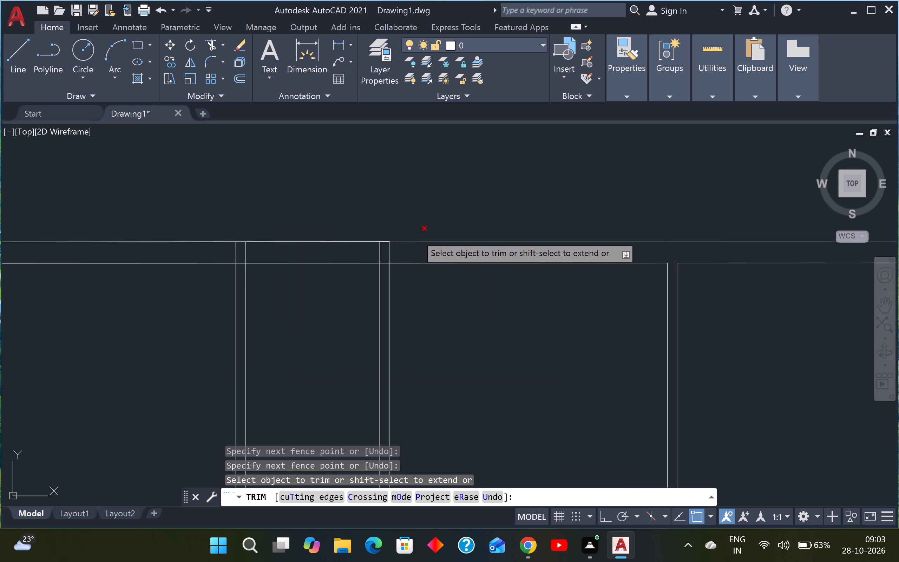
{"action": "scroll", "coordinate": [391, 247], "scroll_direction": "up", "scroll_amount": 3}
{"action": "left_click_drag", "start_coordinate": [406, 250], "coordinate": [395, 260]}
{"action": "left_click", "coordinate": [286, 267]}
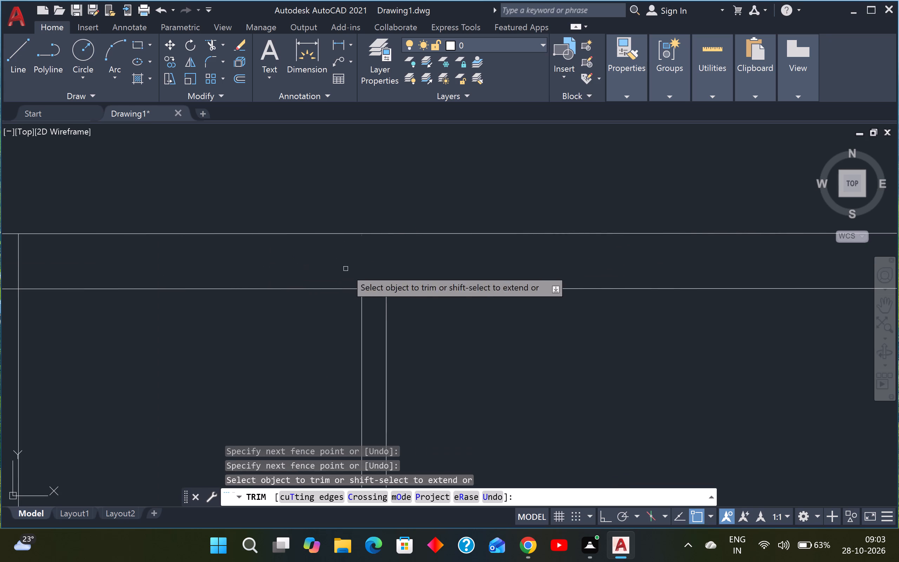
{"action": "left_click", "coordinate": [374, 269]}
{"action": "left_click", "coordinate": [377, 312]}
Trim the third partition's ends inside the top wall and the inner wall line between its two lines.
{"action": "scroll", "coordinate": [374, 304], "scroll_direction": "down", "scroll_amount": 3}
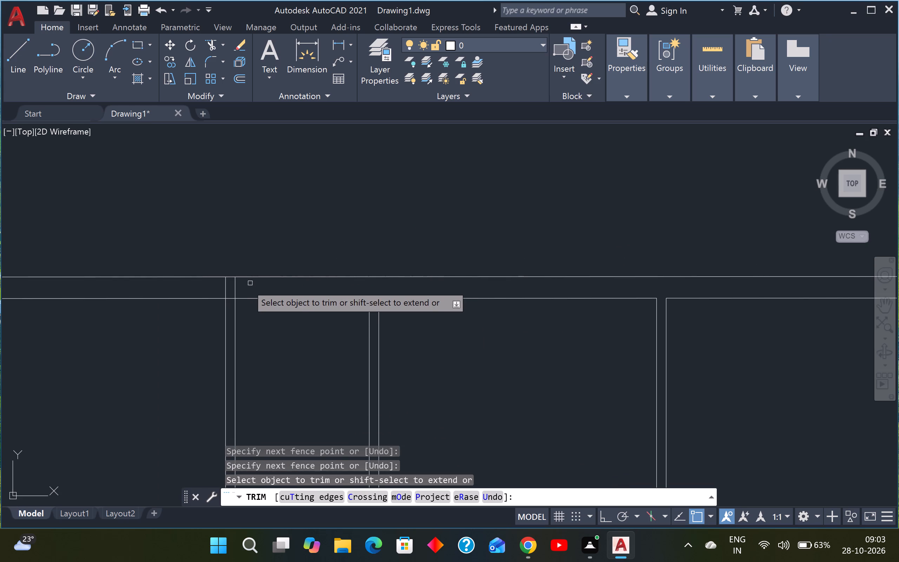
{"action": "scroll", "coordinate": [241, 285], "scroll_direction": "up", "scroll_amount": 3}
{"action": "left_click", "coordinate": [239, 286]}
{"action": "left_click", "coordinate": [147, 288]}
{"action": "left_click", "coordinate": [204, 291]}
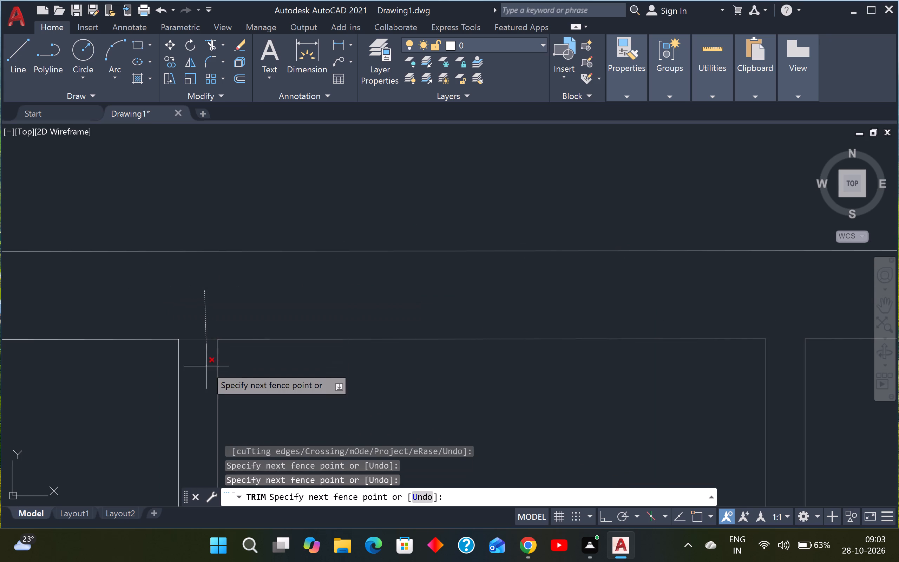
{"action": "left_click", "coordinate": [206, 366]}
Trim the second partition's ends inside the top wall and the inner wall line between its two lines.
{"action": "scroll", "coordinate": [205, 353], "scroll_direction": "down", "scroll_amount": 5}
{"action": "scroll", "coordinate": [159, 364], "scroll_direction": "down", "scroll_amount": 3}
{"action": "middle_click_drag", "start_coordinate": [147, 373], "coordinate": [431, 385]}
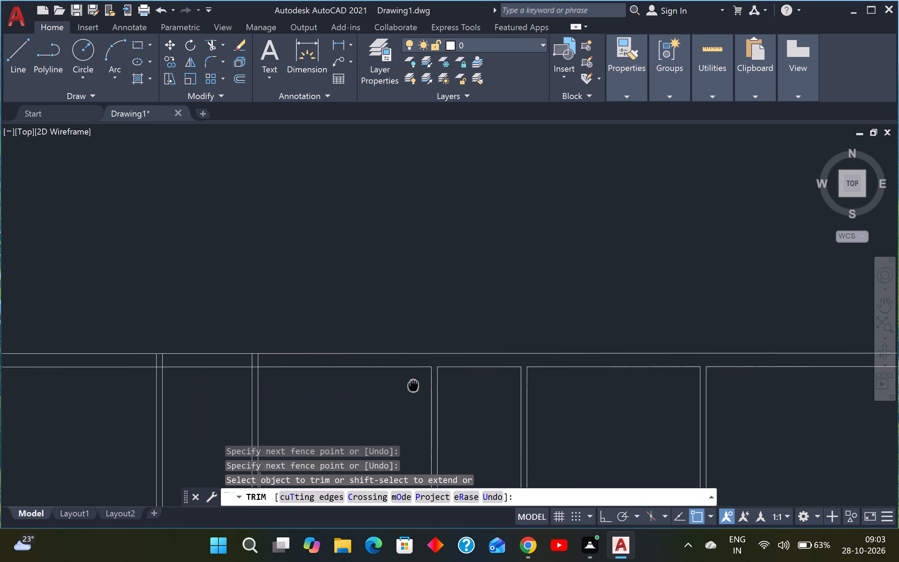
{"action": "middle_click_drag", "start_coordinate": [431, 385], "coordinate": [470, 384]}
{"action": "scroll", "coordinate": [314, 362], "scroll_direction": "up", "scroll_amount": 1}
{"action": "left_click", "coordinate": [333, 359]}
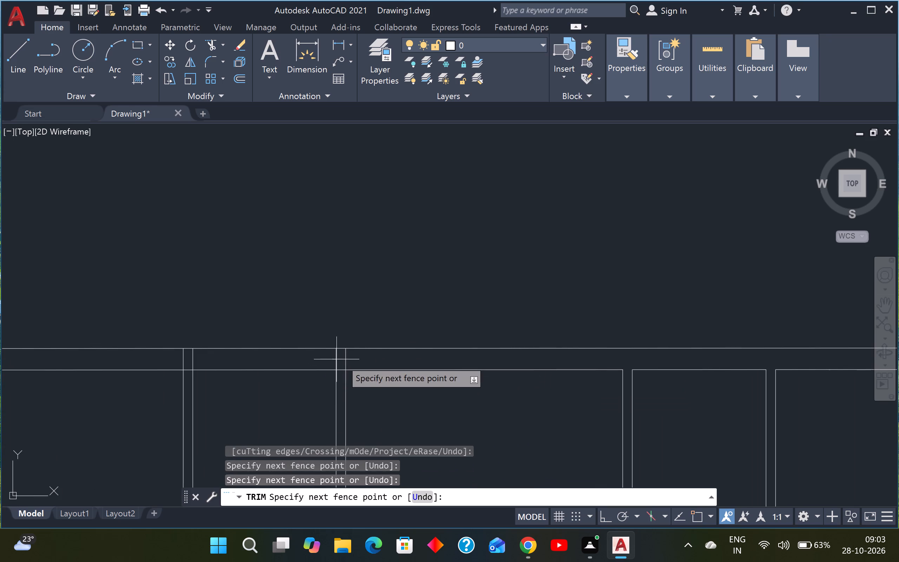
{"action": "left_click", "coordinate": [365, 360]}
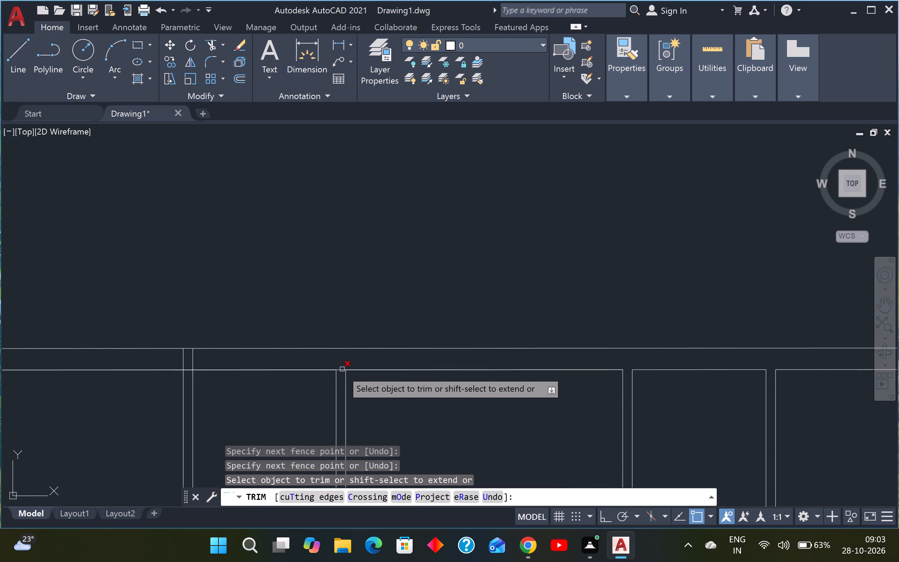
{"action": "left_click", "coordinate": [342, 370]}
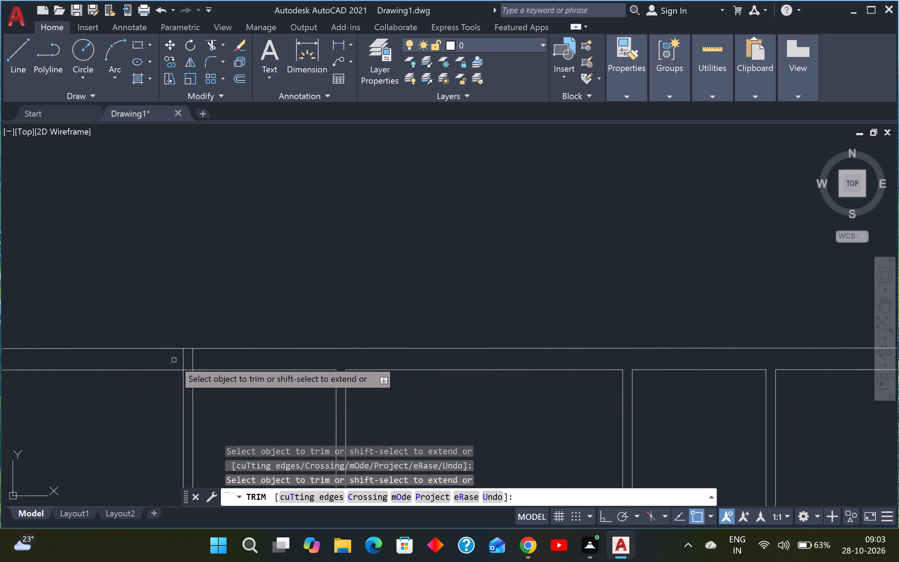
Trim the first partition's ends inside the top wall and the inner wall line between its two lines.
{"action": "left_click", "coordinate": [174, 360]}
{"action": "left_click", "coordinate": [213, 357]}
{"action": "scroll", "coordinate": [187, 368], "scroll_direction": "up", "scroll_amount": 3}
{"action": "left_click", "coordinate": [188, 368]}
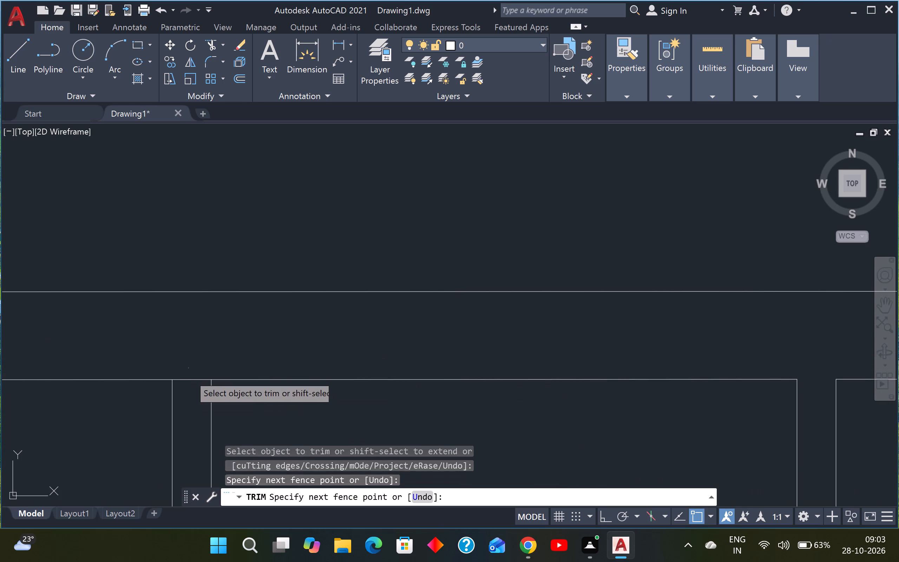
{"action": "left_click", "coordinate": [190, 389]}
Trim the horizontal partition's upper line between the two lines of the first and of the second vertical partition.
{"action": "scroll", "coordinate": [188, 388], "scroll_direction": "down", "scroll_amount": 13}
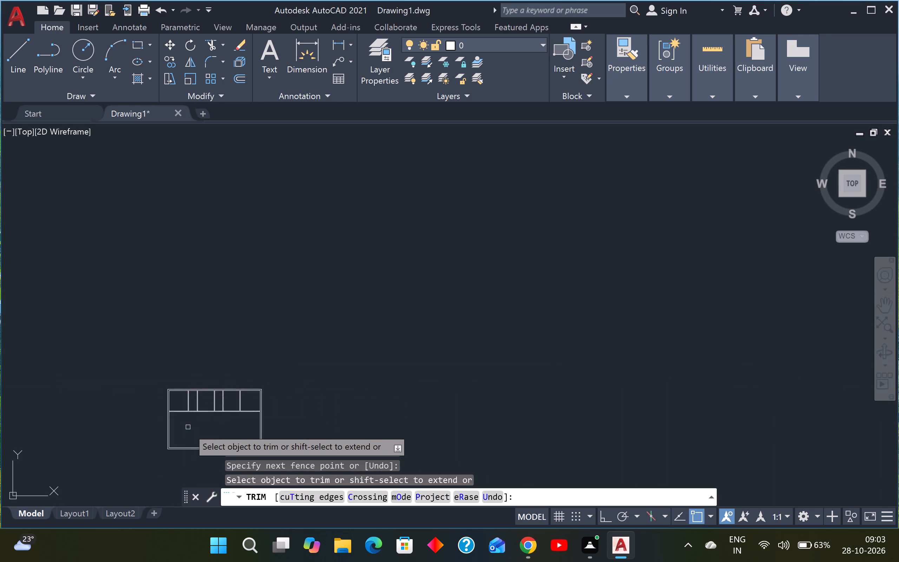
{"action": "scroll", "coordinate": [182, 412], "scroll_direction": "up", "scroll_amount": 7}
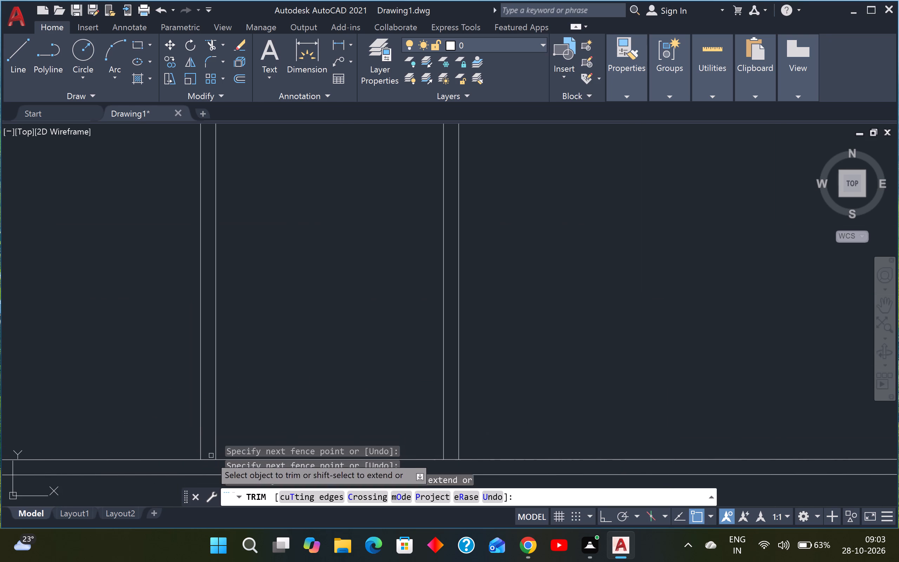
{"action": "scroll", "coordinate": [206, 469], "scroll_direction": "up", "scroll_amount": 3}
{"action": "left_click", "coordinate": [225, 406]}
{"action": "left_click", "coordinate": [215, 437]}
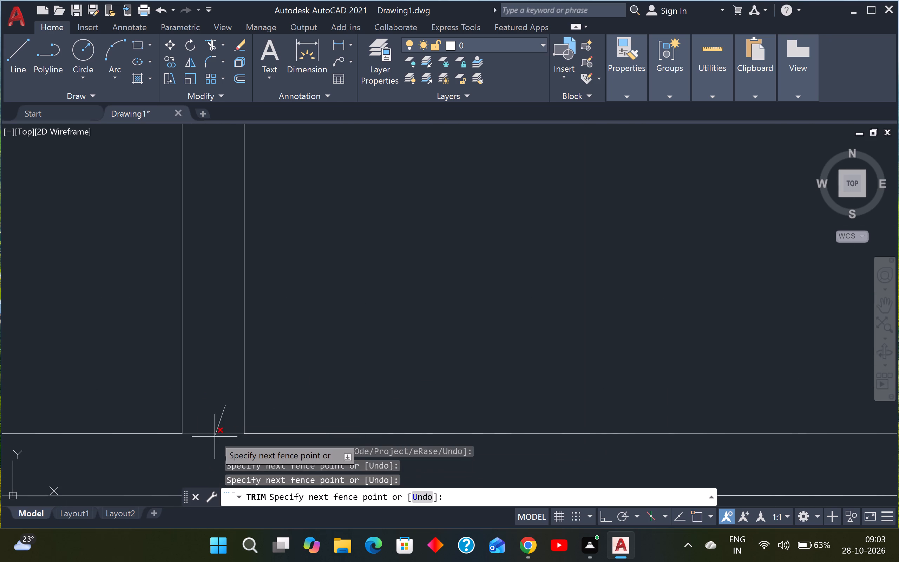
{"action": "scroll", "coordinate": [217, 432], "scroll_direction": "down", "scroll_amount": 5}
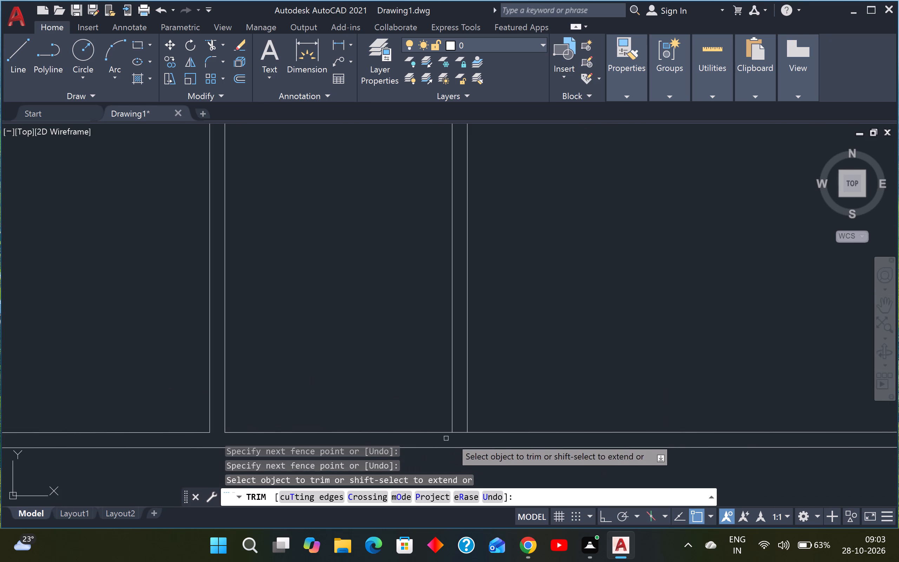
{"action": "scroll", "coordinate": [464, 436], "scroll_direction": "up", "scroll_amount": 3}
{"action": "left_click", "coordinate": [453, 425]}
{"action": "left_click", "coordinate": [451, 410]}
{"action": "scroll", "coordinate": [451, 410], "scroll_direction": "down", "scroll_amount": 4}
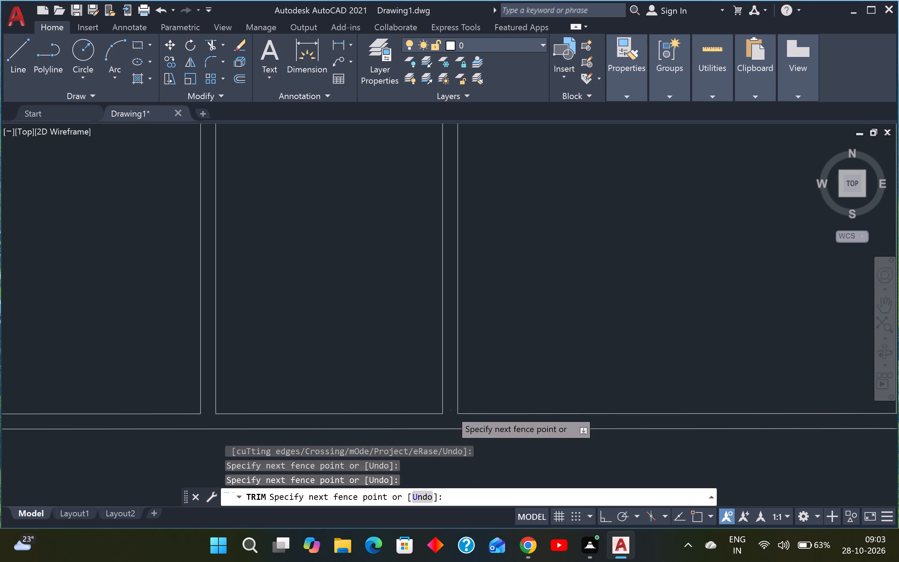
{"action": "left_click", "coordinate": [452, 412]}
Trim the horizontal partition's upper line between the two lines of the third and of the fourth vertical partition.
{"action": "scroll", "coordinate": [452, 412], "scroll_direction": "down", "scroll_amount": 3}
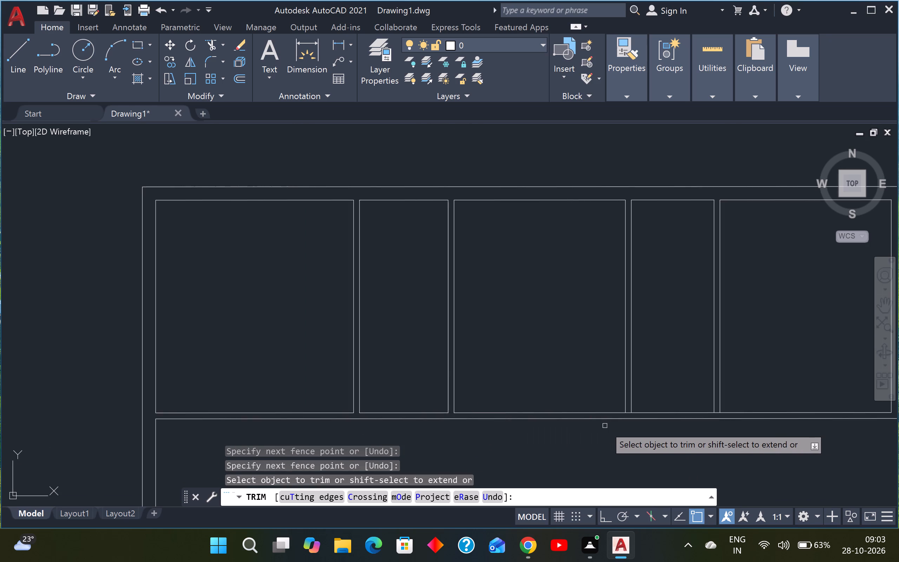
{"action": "scroll", "coordinate": [628, 418], "scroll_direction": "up", "scroll_amount": 4}
{"action": "left_click", "coordinate": [634, 384]}
{"action": "left_click", "coordinate": [630, 390]}
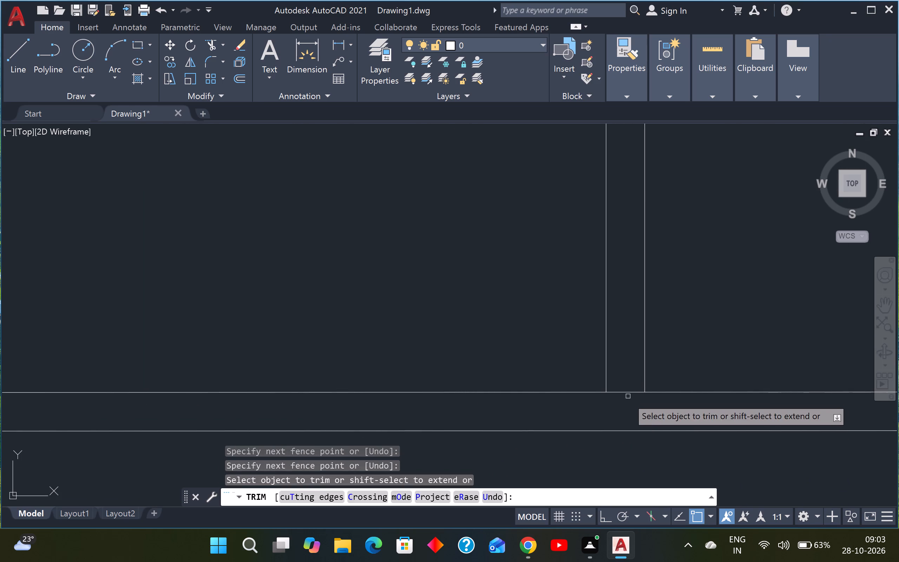
{"action": "left_click", "coordinate": [627, 398]}
{"action": "left_click", "coordinate": [631, 387]}
{"action": "scroll", "coordinate": [631, 387], "scroll_direction": "down", "scroll_amount": 4}
{"action": "middle_click_drag", "start_coordinate": [670, 391], "coordinate": [401, 410]}
{"action": "scroll", "coordinate": [584, 403], "scroll_direction": "up", "scroll_amount": 2}
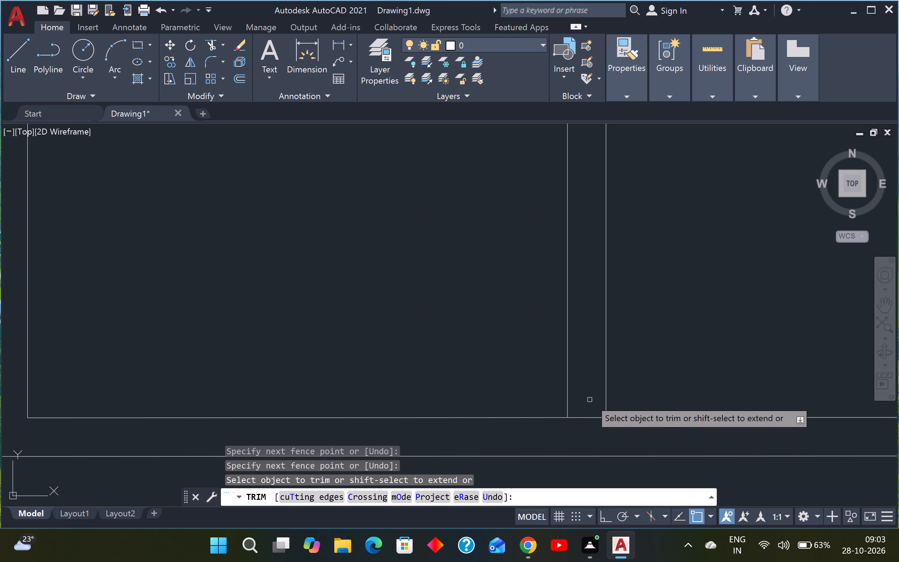
{"action": "left_click", "coordinate": [591, 399]}
{"action": "left_click", "coordinate": [573, 430]}
{"action": "scroll", "coordinate": [575, 430], "scroll_direction": "down", "scroll_amount": 8}
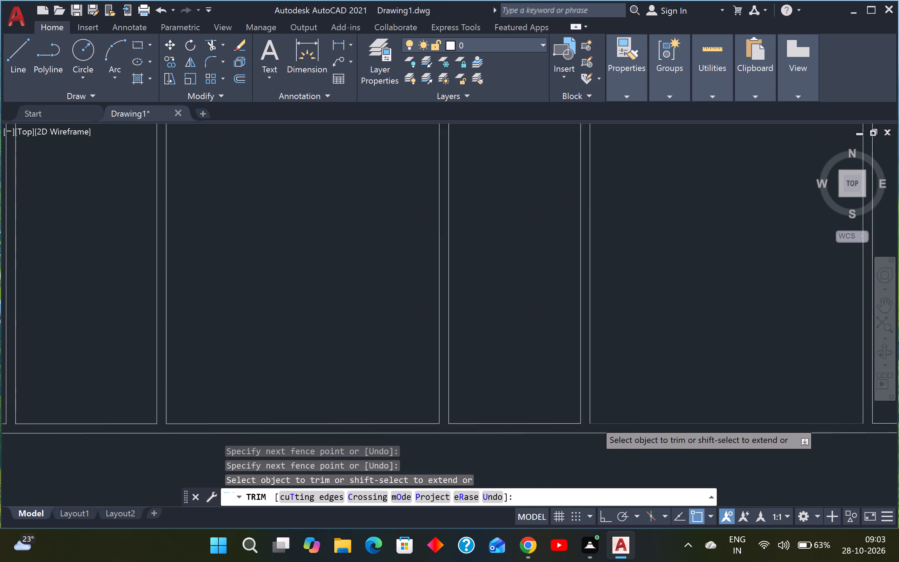
{"action": "scroll", "coordinate": [599, 419], "scroll_direction": "down", "scroll_amount": 3}
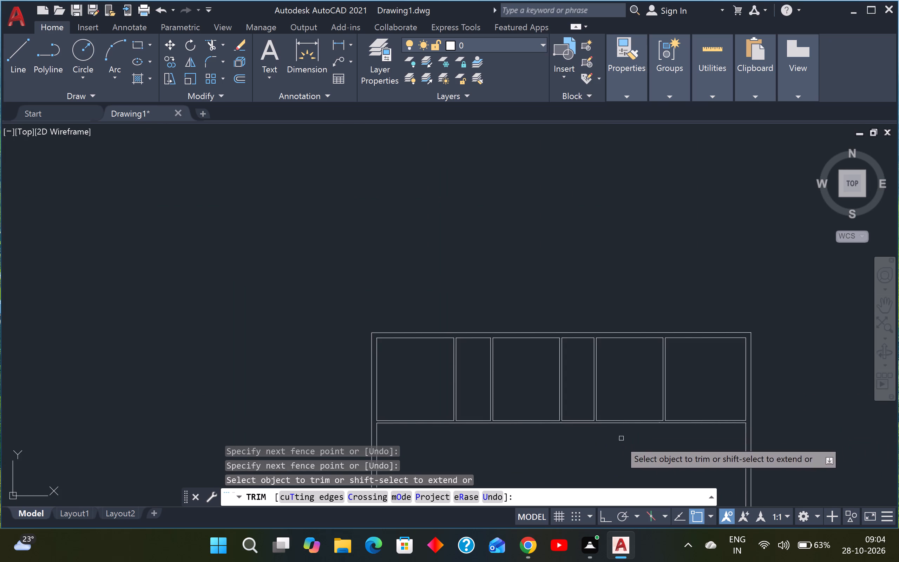
{"action": "scroll", "coordinate": [613, 443], "scroll_direction": "down", "scroll_amount": 1}
{"action": "middle_click_drag", "start_coordinate": [602, 458], "coordinate": [580, 435]}
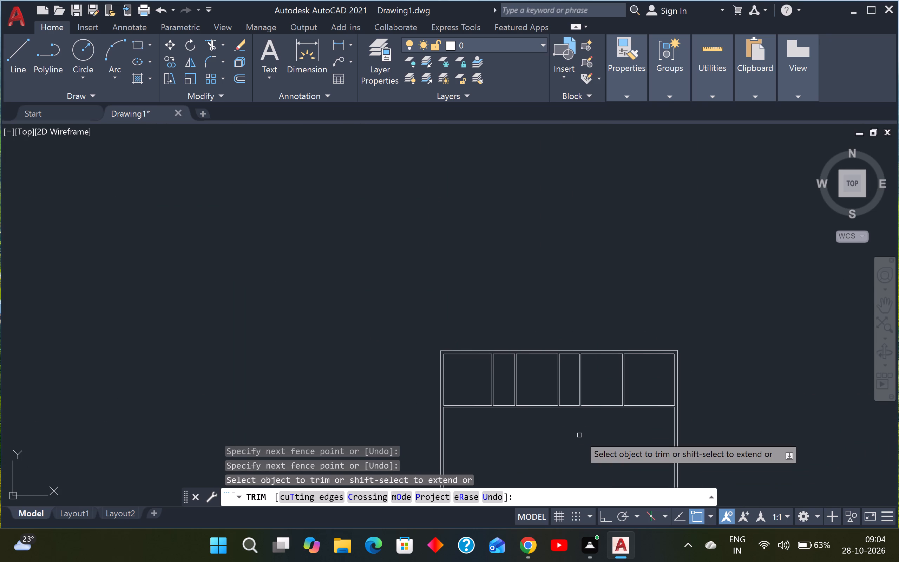
{"action": "key", "text": "Escape"}
{"action": "key", "text": "Escape"}
Offset the top wall's inner line 6' downward in the two narrow rooms, second and fourth from the left.
{"action": "type", "text": "o"}
{"action": "key", "text": "space"}
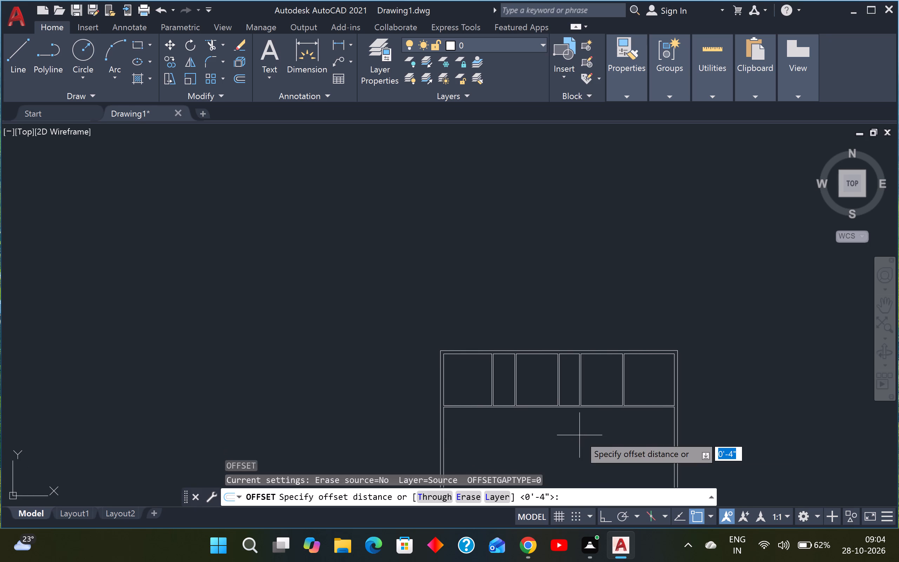
{"action": "type", "text": "5'"}
{"action": "key", "text": "BackSpace"}
{"action": "key", "text": "BackSpace"}
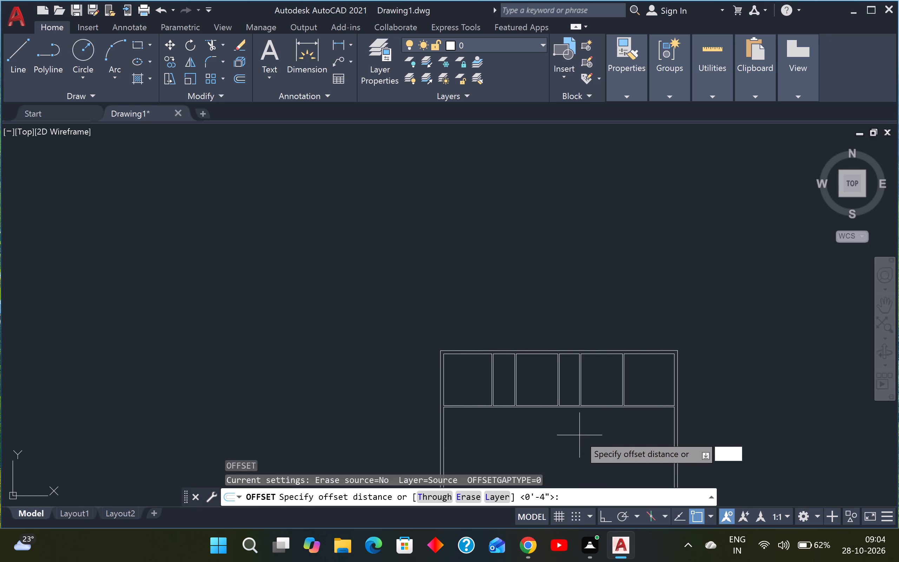
{"action": "type", "text": "6'"}
{"action": "key", "text": "Return"}
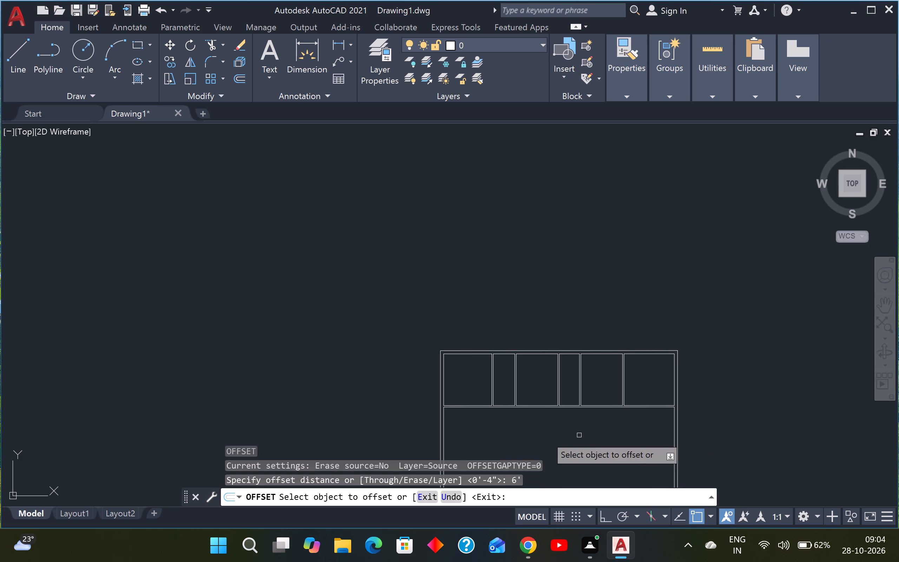
{"action": "scroll", "coordinate": [511, 360], "scroll_direction": "up", "scroll_amount": 2}
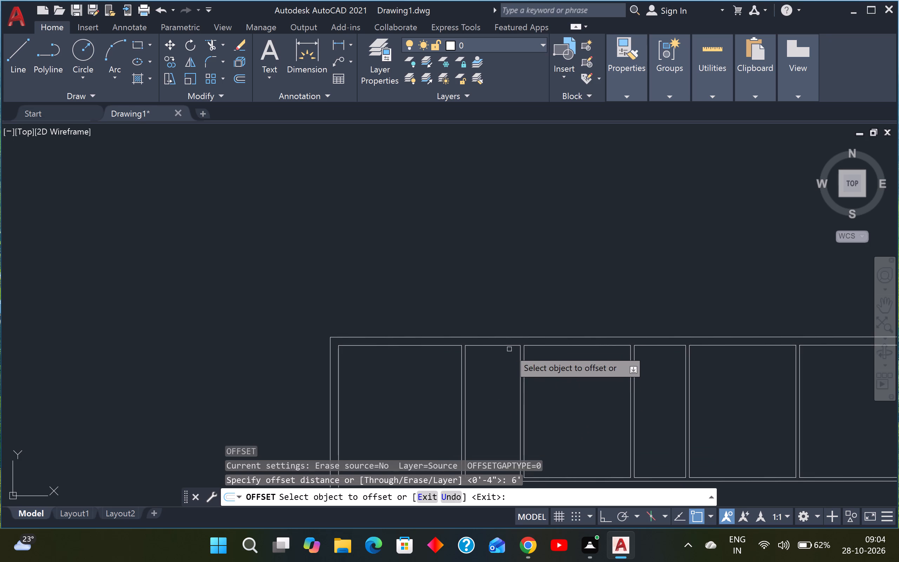
{"action": "left_click", "coordinate": [510, 345]}
{"action": "left_click", "coordinate": [506, 396]}
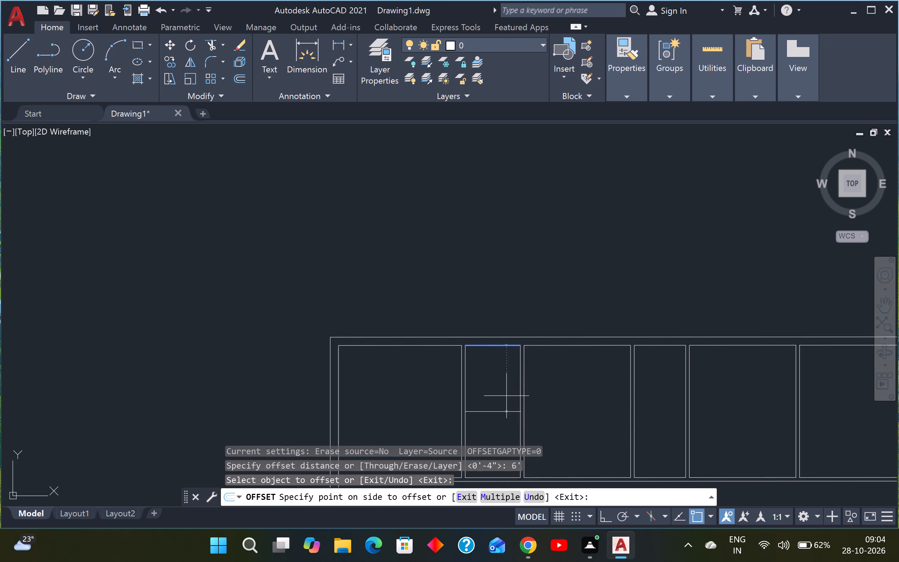
{"action": "left_click", "coordinate": [662, 345]}
{"action": "left_click", "coordinate": [667, 404]}
{"action": "scroll", "coordinate": [664, 404], "scroll_direction": "down", "scroll_amount": 2}
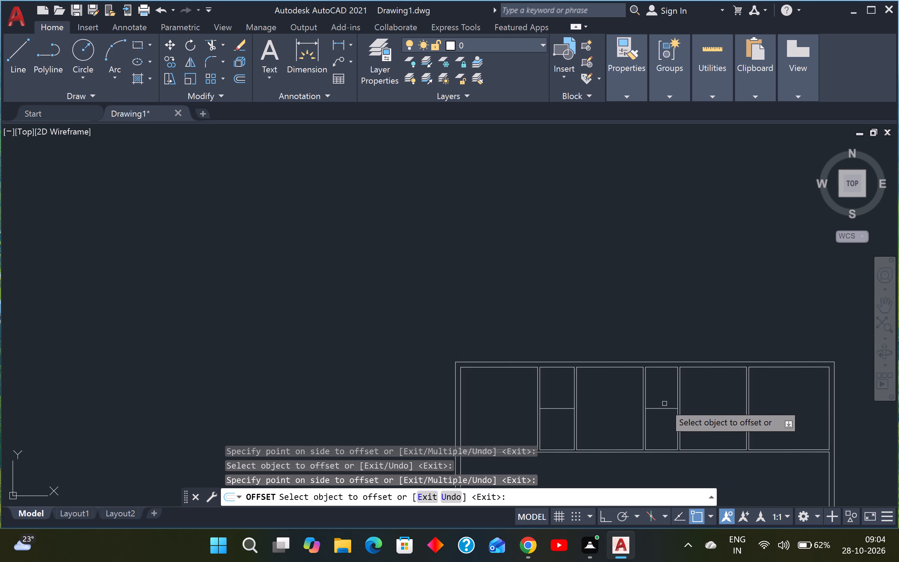
{"action": "middle_click_drag", "start_coordinate": [663, 403], "coordinate": [622, 404]}
{"action": "key", "text": "Escape"}
{"action": "key", "text": "Escape"}
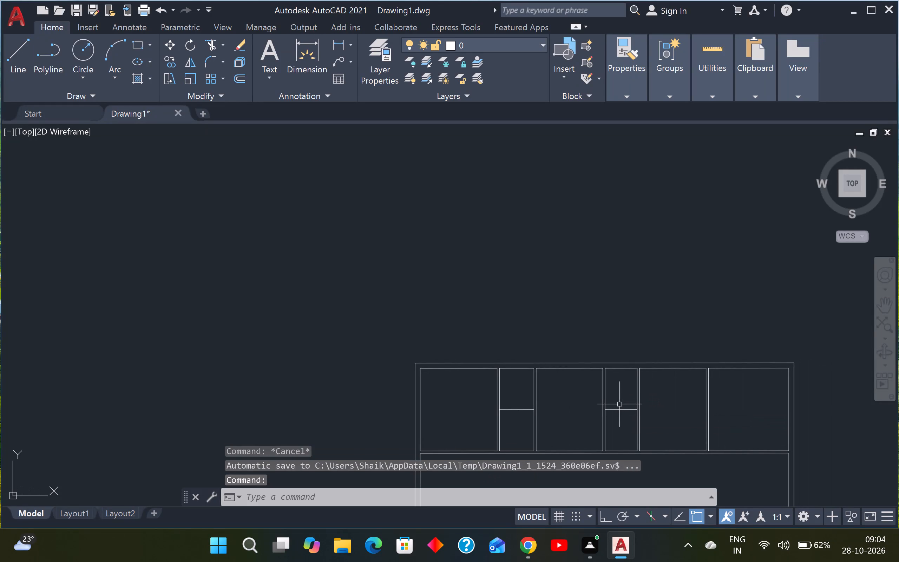
Offset the new horizontal dividing lines in both narrow rooms 4" downward.
{"action": "type", "text": "o"}
{"action": "key", "text": "space"}
{"action": "type", "text": "4\""}
{"action": "key", "text": "Return"}
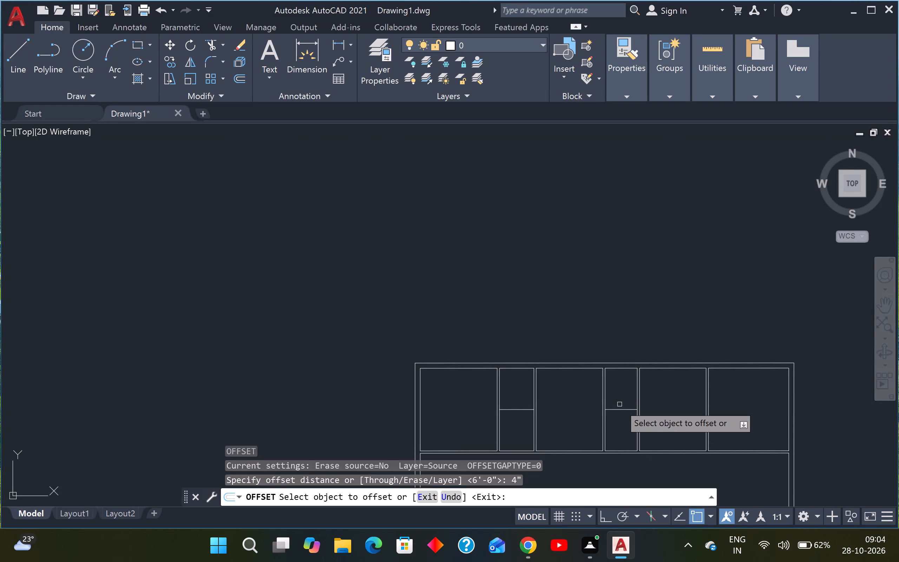
{"action": "left_click", "coordinate": [626, 409]}
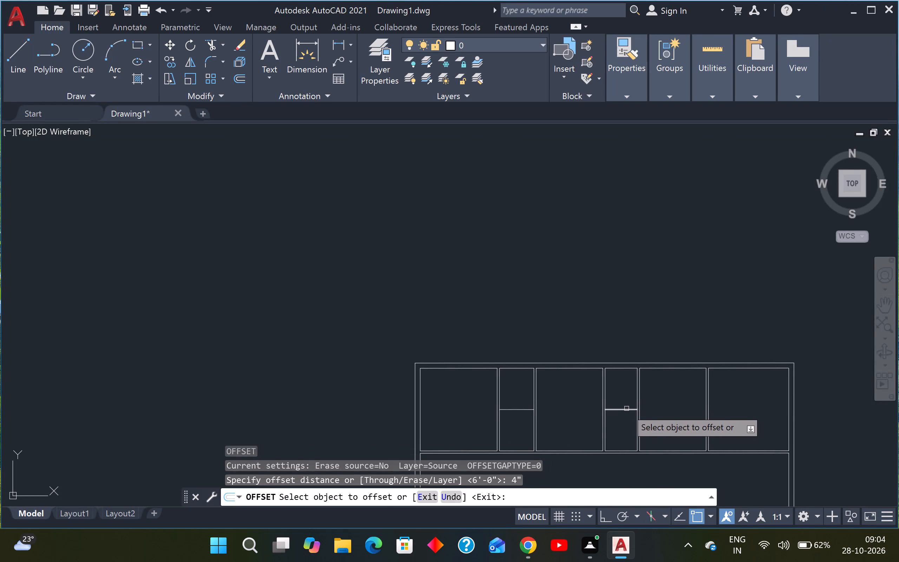
{"action": "left_click", "coordinate": [618, 429]}
{"action": "left_click", "coordinate": [514, 410]}
{"action": "left_click", "coordinate": [514, 430]}
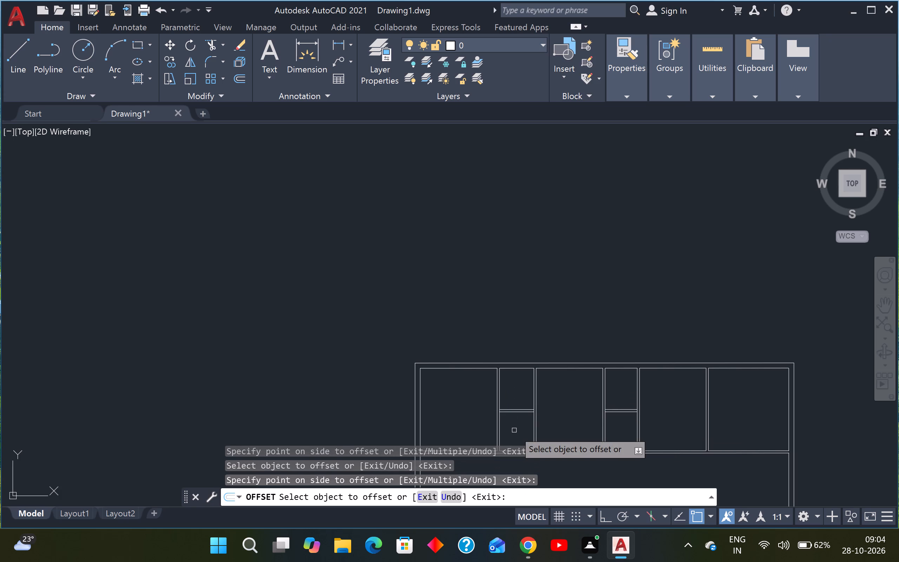
{"action": "key", "text": "Escape"}
{"action": "key", "text": "Escape"}
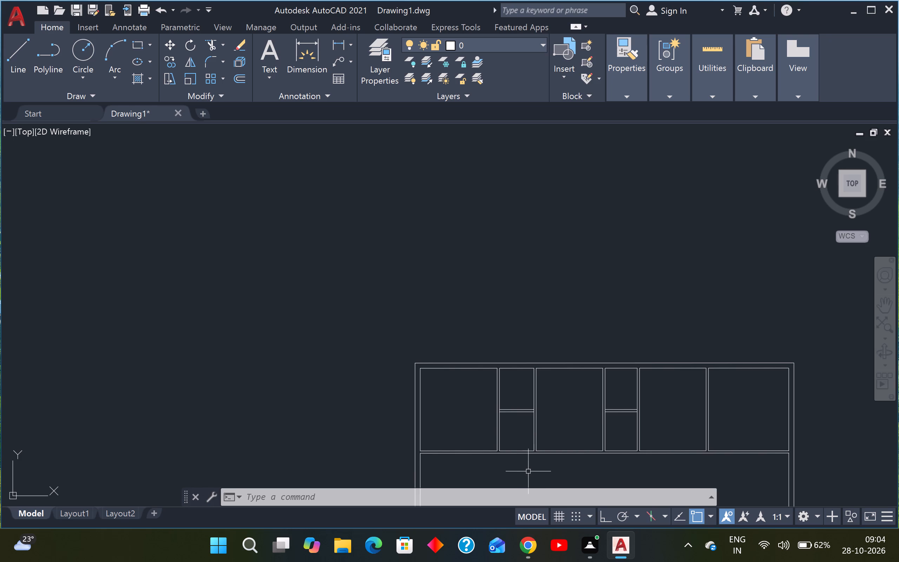
Draw a line closing the bottom end of the first vertical partition at the horizontal partition's upper line.
{"action": "scroll", "coordinate": [528, 462], "scroll_direction": "up", "scroll_amount": 2}
{"action": "key", "text": "Escape"}
{"action": "key", "text": "Escape"}
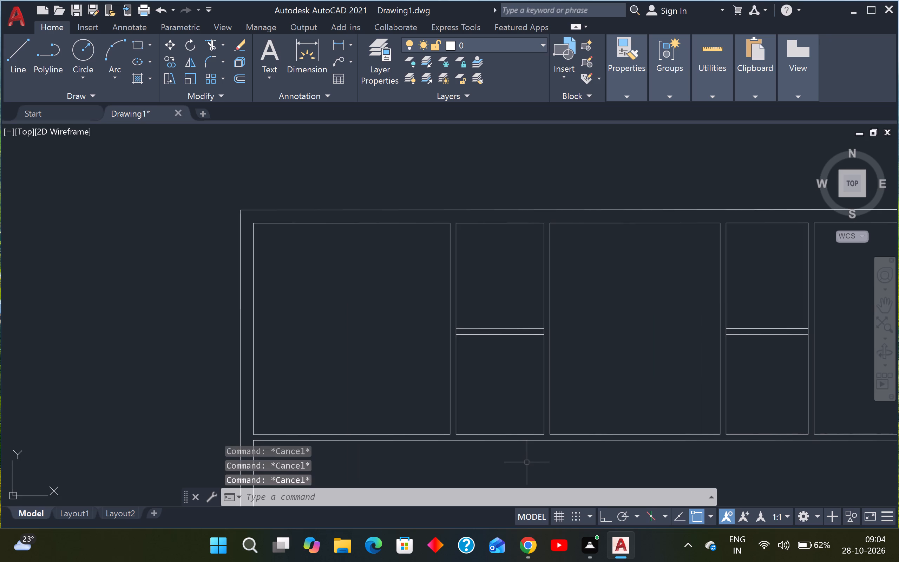
{"action": "key", "text": "l"}
{"action": "key", "text": "space"}
{"action": "scroll", "coordinate": [440, 424], "scroll_direction": "up", "scroll_amount": 3}
{"action": "left_click", "coordinate": [477, 470]}
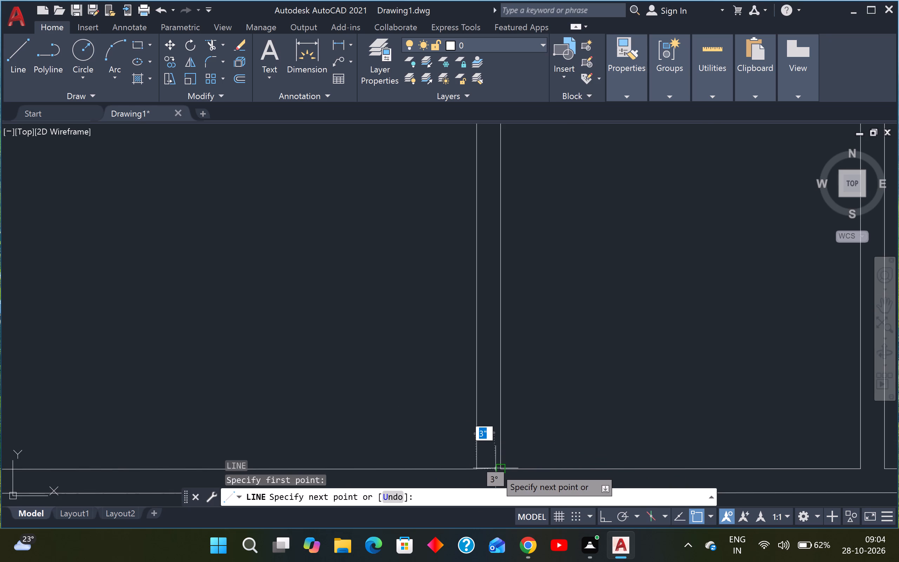
{"action": "left_click", "coordinate": [501, 468]}
{"action": "key", "text": "Escape"}
Draw a line closing the bottom end of the second vertical partition at the horizontal partition's upper line.
{"action": "scroll", "coordinate": [533, 431], "scroll_direction": "down", "scroll_amount": 5}
{"action": "key", "text": "space"}
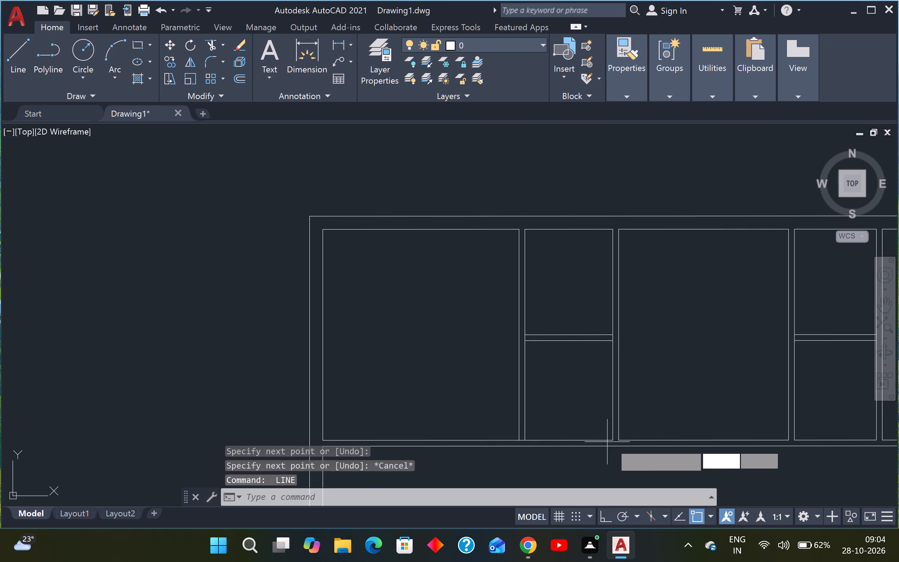
{"action": "scroll", "coordinate": [619, 445], "scroll_direction": "up", "scroll_amount": 5}
{"action": "left_click", "coordinate": [617, 421]}
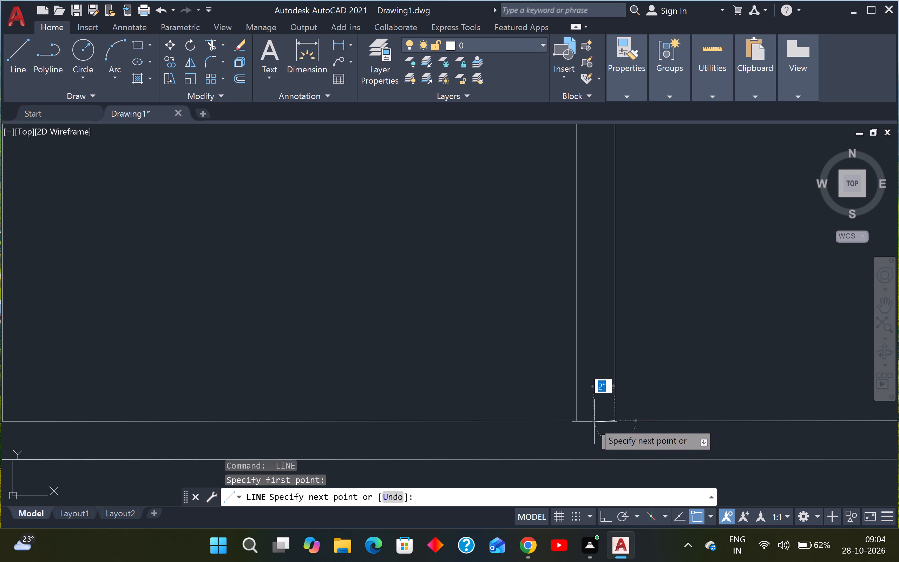
{"action": "left_click", "coordinate": [573, 422]}
{"action": "key", "text": "Escape"}
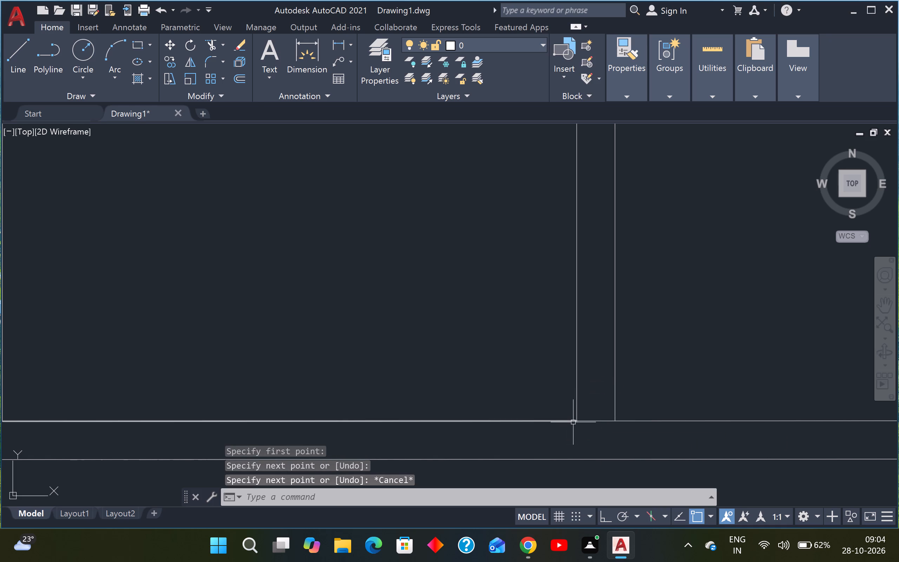
Draw a line closing the bottom end of the third vertical partition at the horizontal partition's upper line.
{"action": "scroll", "coordinate": [573, 422], "scroll_direction": "down", "scroll_amount": 4}
{"action": "scroll", "coordinate": [637, 407], "scroll_direction": "down", "scroll_amount": 3}
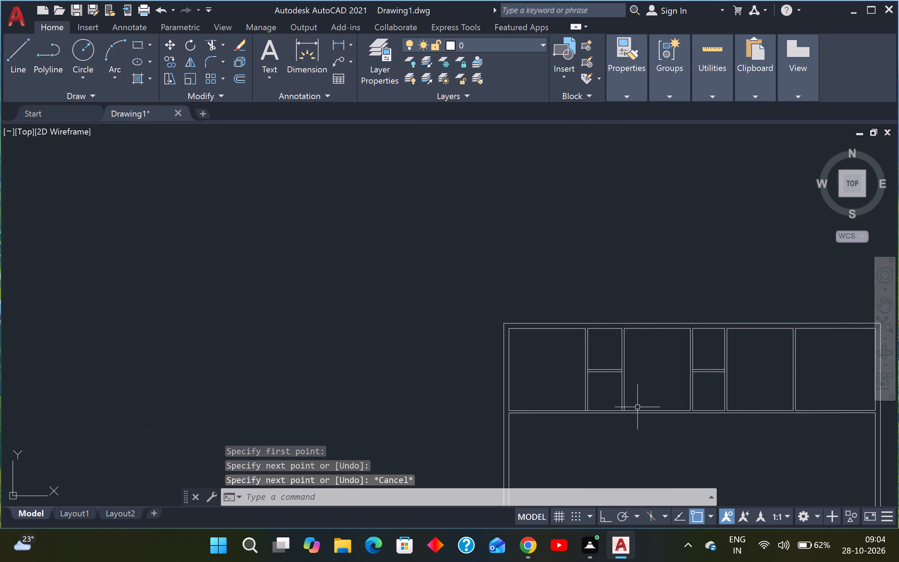
{"action": "middle_click_drag", "start_coordinate": [639, 406], "coordinate": [487, 391]}
{"action": "scroll", "coordinate": [529, 388], "scroll_direction": "up", "scroll_amount": 3}
{"action": "key", "text": "space"}
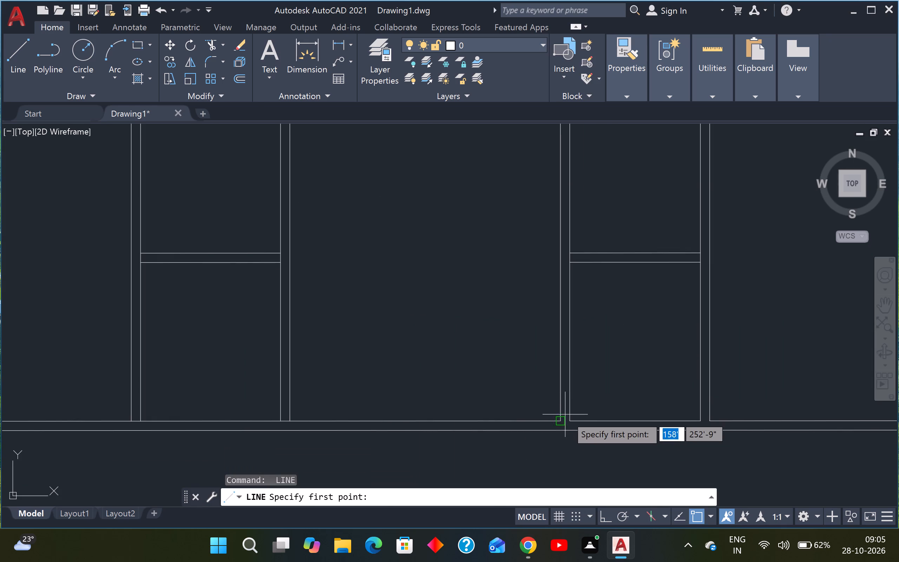
{"action": "scroll", "coordinate": [569, 420], "scroll_direction": "up", "scroll_amount": 3}
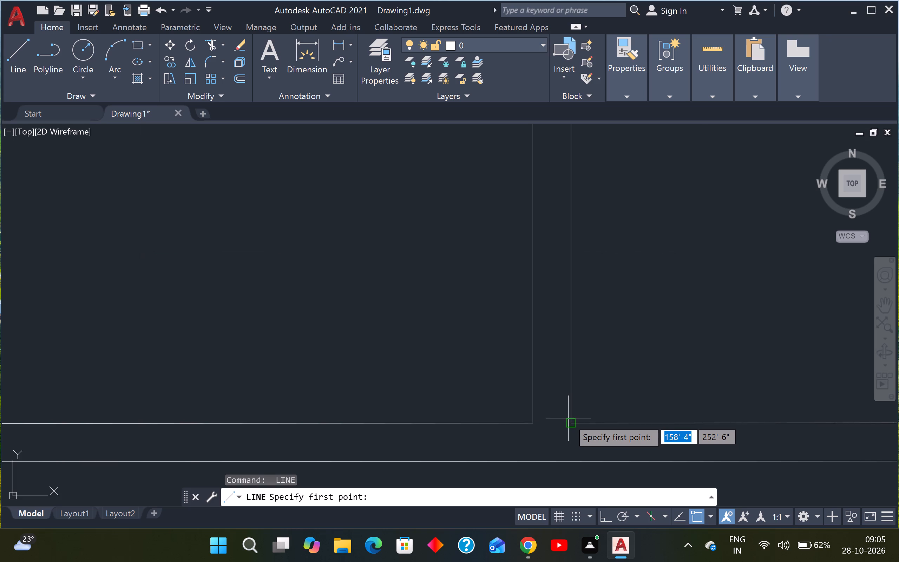
{"action": "scroll", "coordinate": [568, 418], "scroll_direction": "up", "scroll_amount": 2}
{"action": "left_click", "coordinate": [579, 432]}
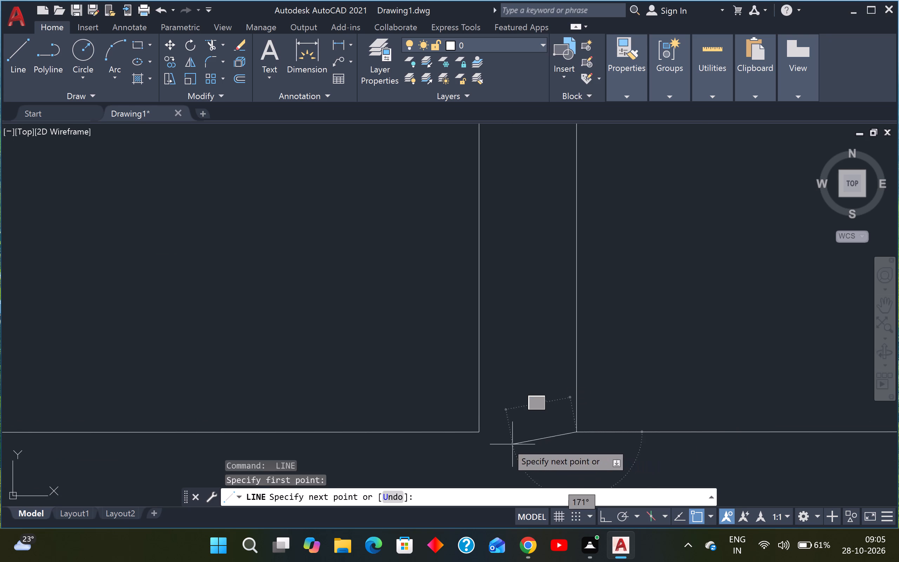
{"action": "left_click", "coordinate": [475, 432]}
{"action": "key", "text": "Escape"}
Draw a line closing the bottom end of the fourth vertical partition at the horizontal partition's upper line.
{"action": "scroll", "coordinate": [484, 430], "scroll_direction": "down", "scroll_amount": 5}
{"action": "scroll", "coordinate": [541, 417], "scroll_direction": "down", "scroll_amount": 2}
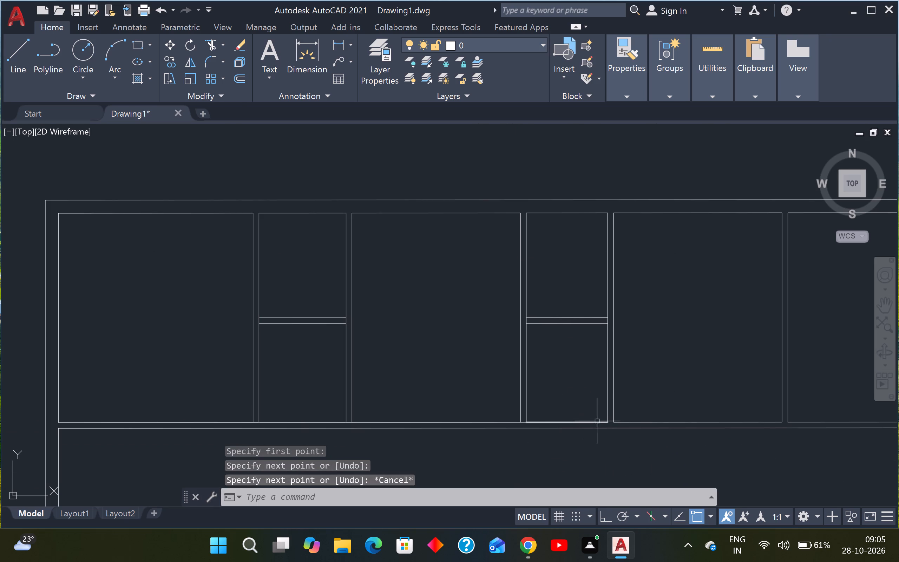
{"action": "key", "text": "space"}
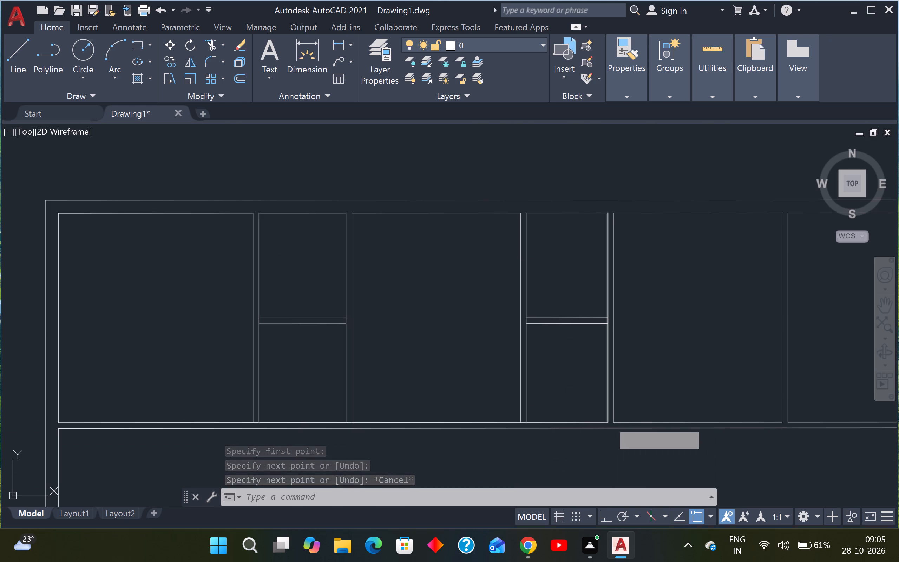
{"action": "scroll", "coordinate": [609, 421], "scroll_direction": "up", "scroll_amount": 4}
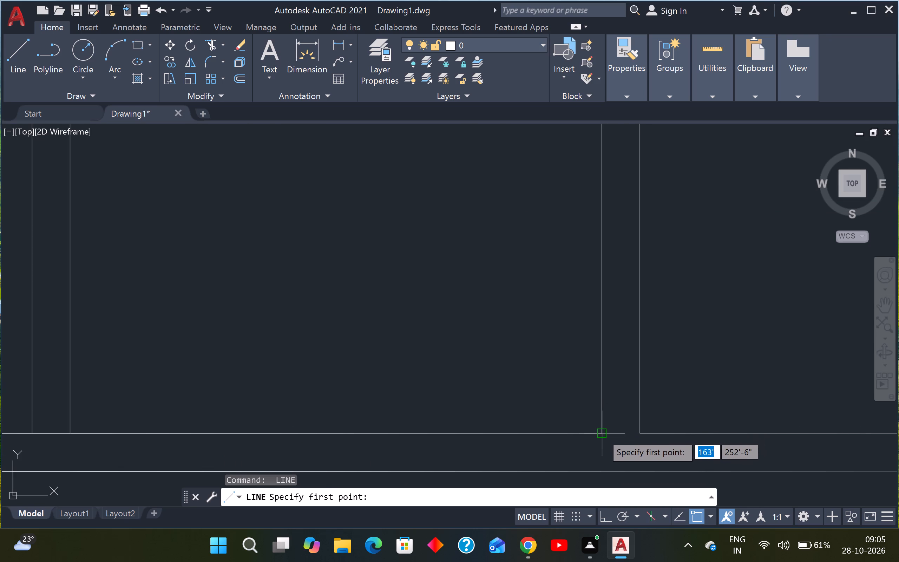
{"action": "left_click", "coordinate": [602, 433]}
{"action": "left_click", "coordinate": [642, 432]}
{"action": "key", "text": "Escape"}
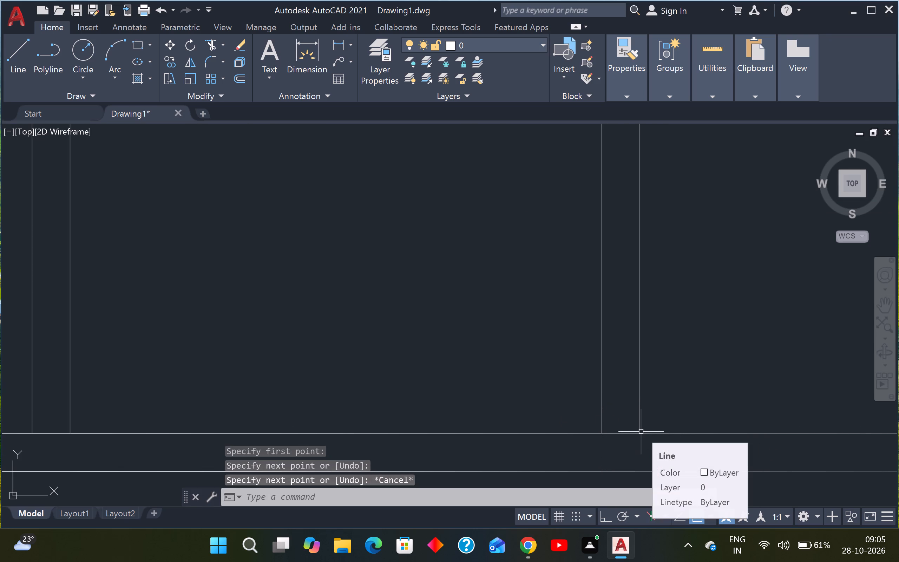
Offset the closing lines at the bottom of the fourth and third vertical partitions 6" upward.
{"action": "scroll", "coordinate": [641, 432], "scroll_direction": "down", "scroll_amount": 3}
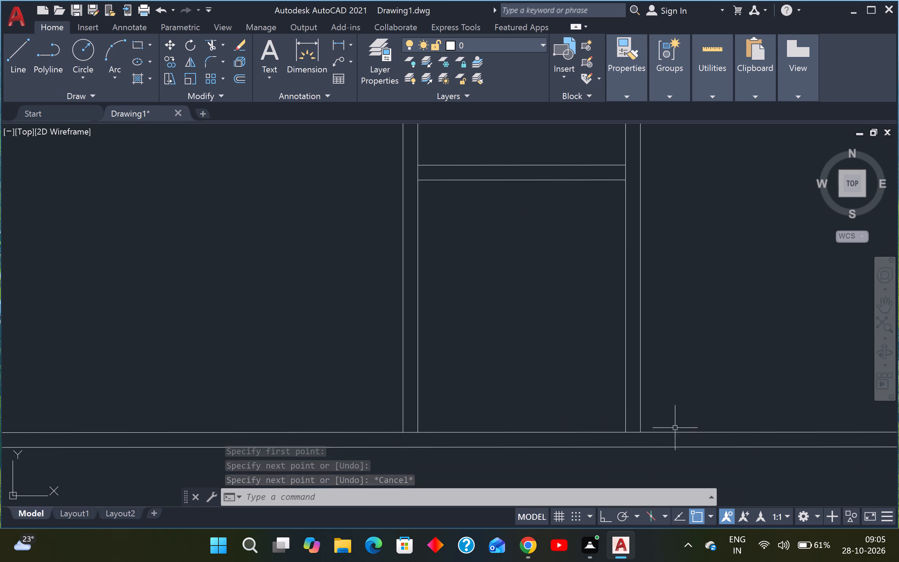
{"action": "scroll", "coordinate": [686, 424], "scroll_direction": "down", "scroll_amount": 3}
{"action": "middle_click_drag", "start_coordinate": [700, 414], "coordinate": [650, 412]}
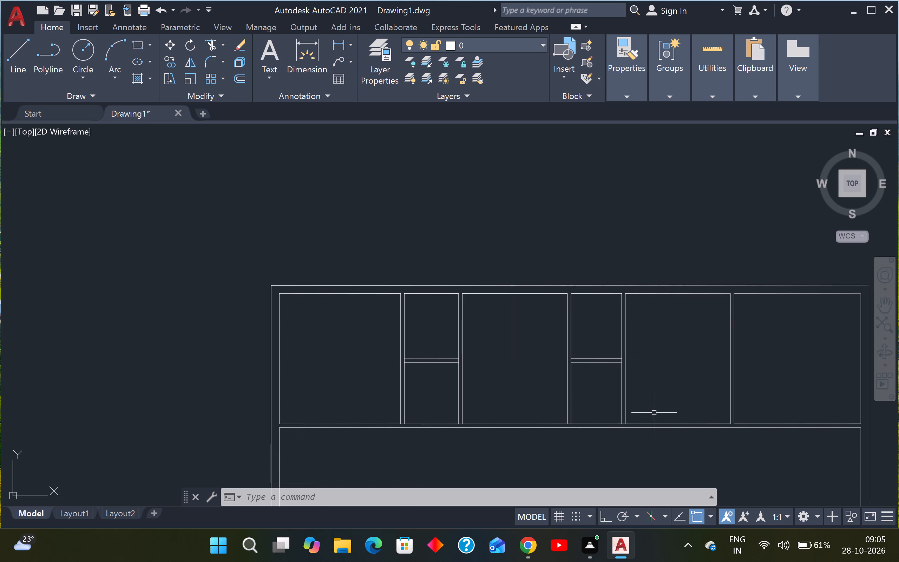
{"action": "key", "text": "Escape"}
{"action": "key", "text": "Escape"}
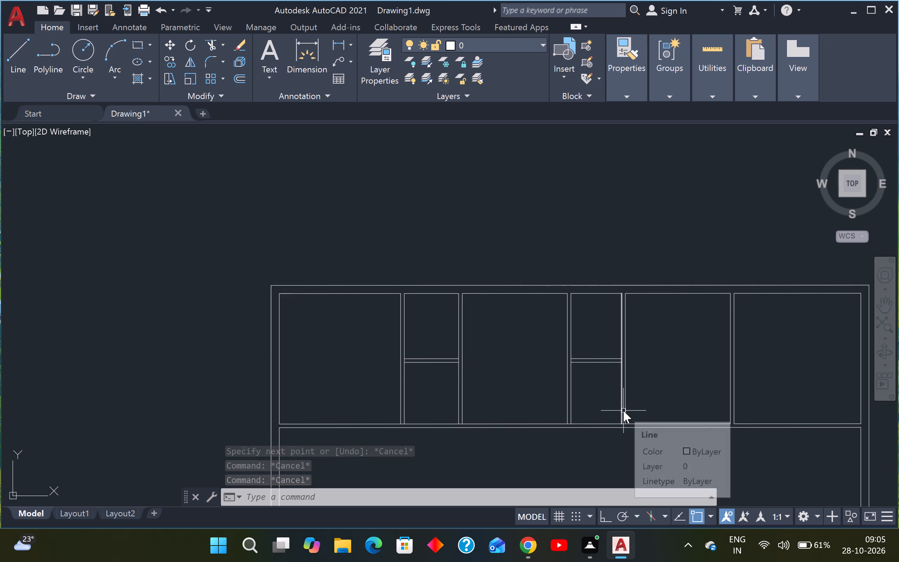
{"action": "key", "text": "o"}
{"action": "key", "text": "space"}
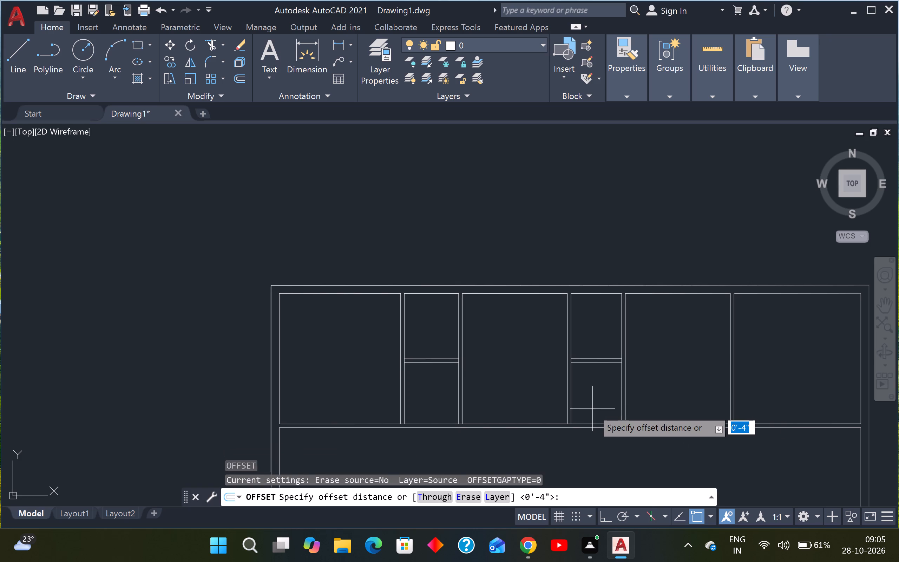
{"action": "type", "text": "6\""}
{"action": "key", "text": "Return"}
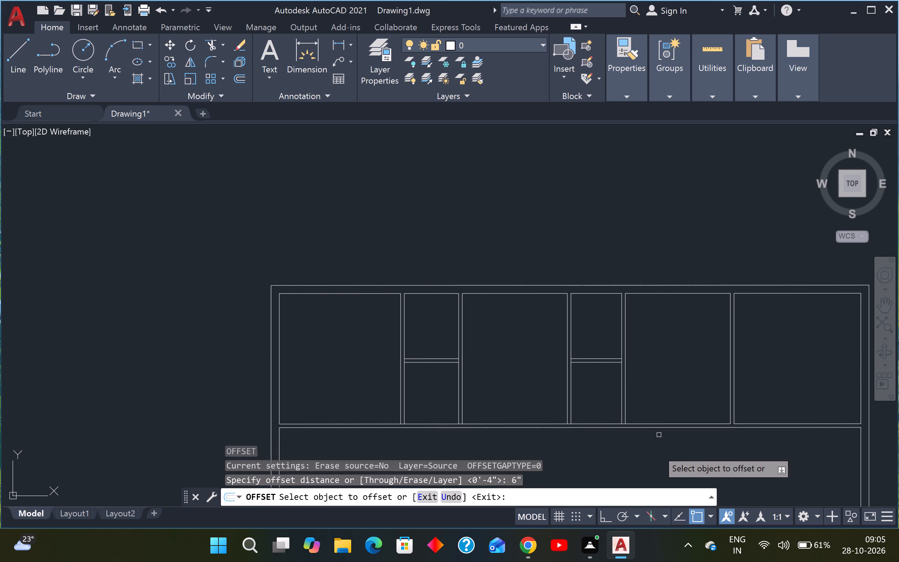
{"action": "scroll", "coordinate": [626, 423], "scroll_direction": "up", "scroll_amount": 4}
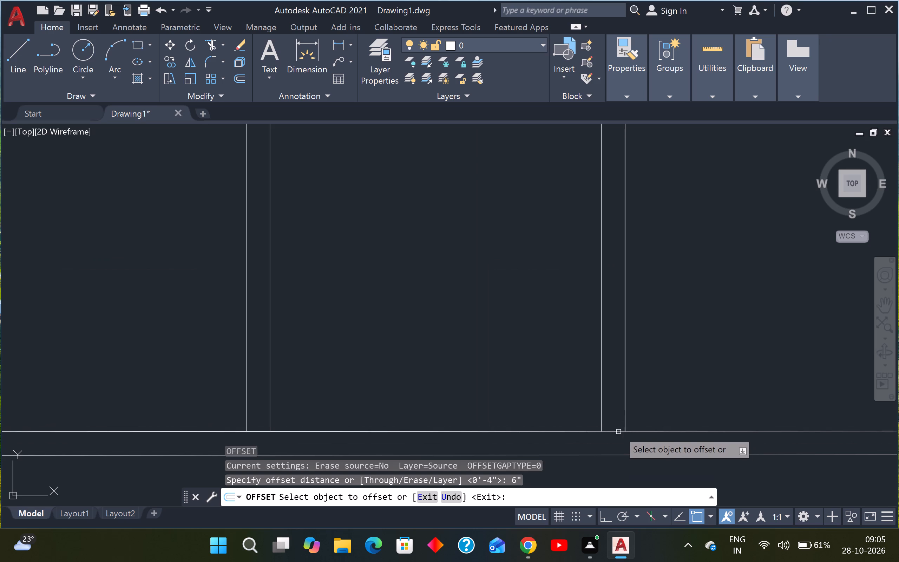
{"action": "left_click", "coordinate": [618, 430]}
{"action": "left_click", "coordinate": [618, 388]}
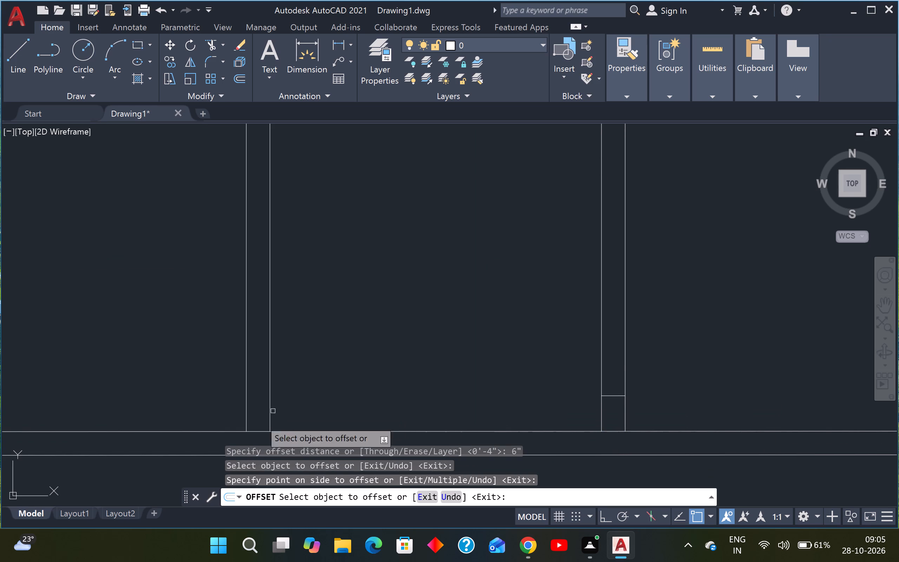
{"action": "left_click", "coordinate": [262, 432]}
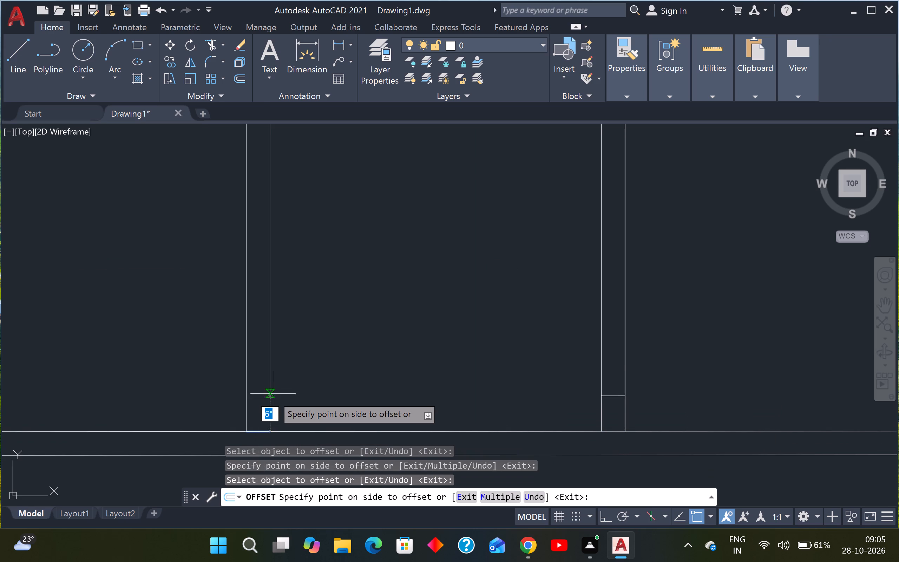
{"action": "left_click", "coordinate": [260, 377]}
Offset the closing lines at the bottom of the second and first vertical partitions 6" upward.
{"action": "scroll", "coordinate": [260, 377], "scroll_direction": "down", "scroll_amount": 4}
{"action": "middle_click_drag", "start_coordinate": [183, 389], "coordinate": [296, 386]}
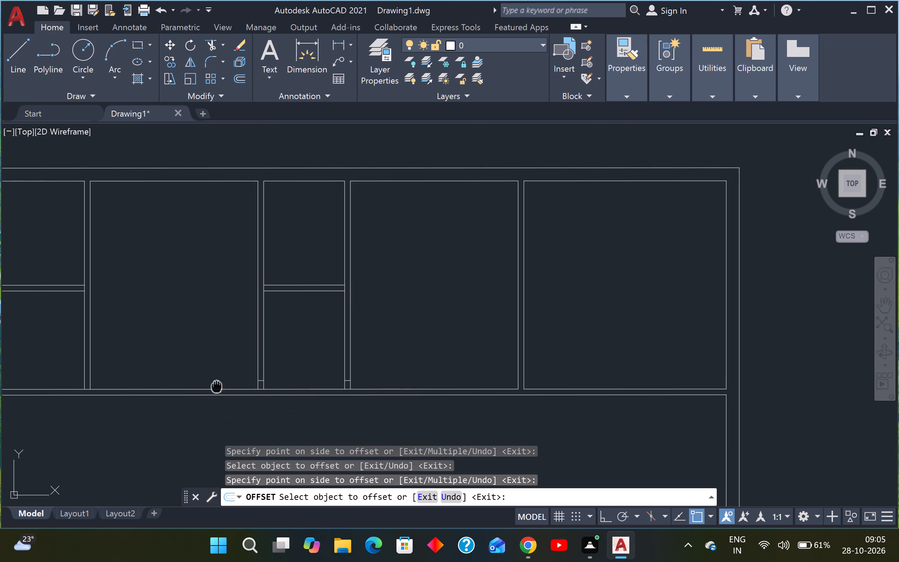
{"action": "middle_click_drag", "start_coordinate": [296, 386], "coordinate": [557, 400]}
{"action": "scroll", "coordinate": [463, 400], "scroll_direction": "up", "scroll_amount": 3}
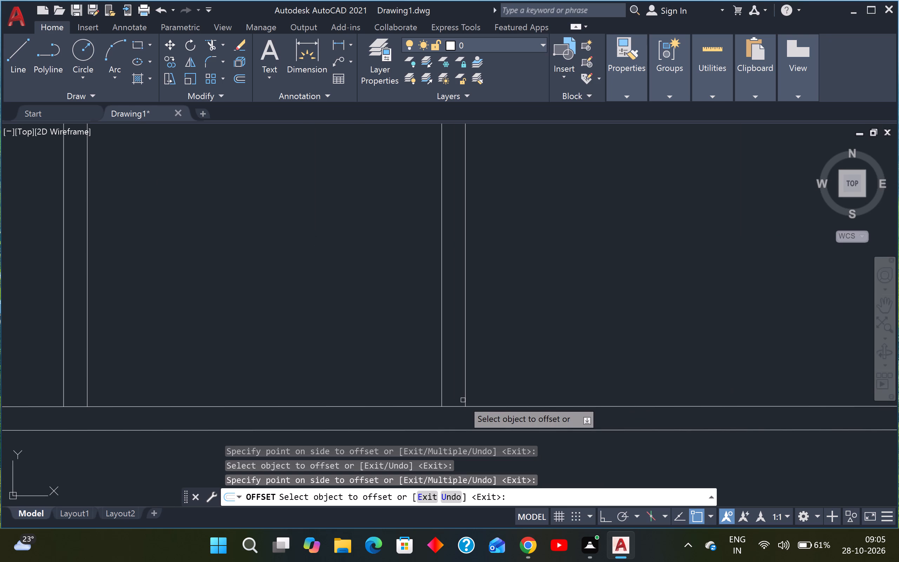
{"action": "left_click", "coordinate": [459, 407]}
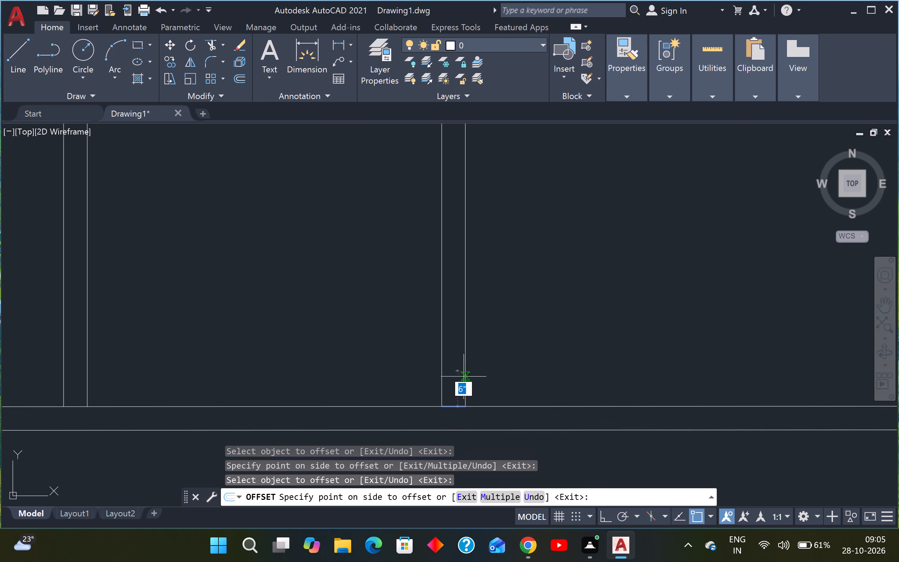
{"action": "left_click", "coordinate": [451, 342]}
{"action": "scroll", "coordinate": [450, 342], "scroll_direction": "down", "scroll_amount": 3}
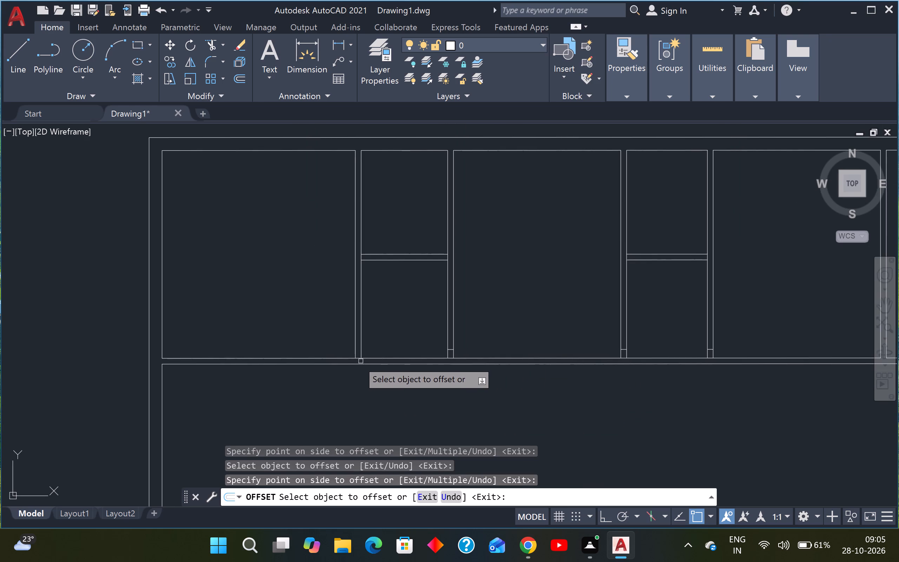
{"action": "scroll", "coordinate": [352, 358], "scroll_direction": "up", "scroll_amount": 3}
{"action": "left_click", "coordinate": [372, 361]}
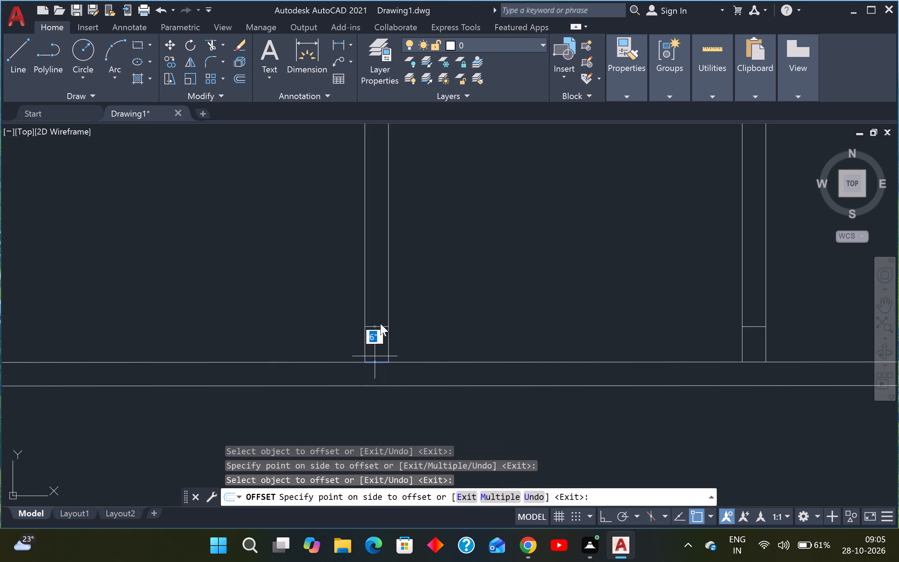
{"action": "left_click", "coordinate": [379, 311]}
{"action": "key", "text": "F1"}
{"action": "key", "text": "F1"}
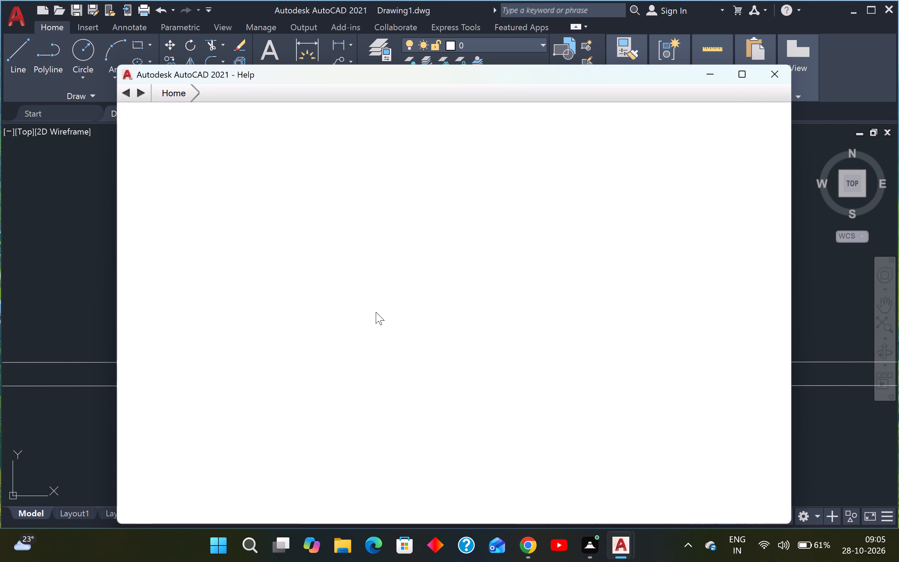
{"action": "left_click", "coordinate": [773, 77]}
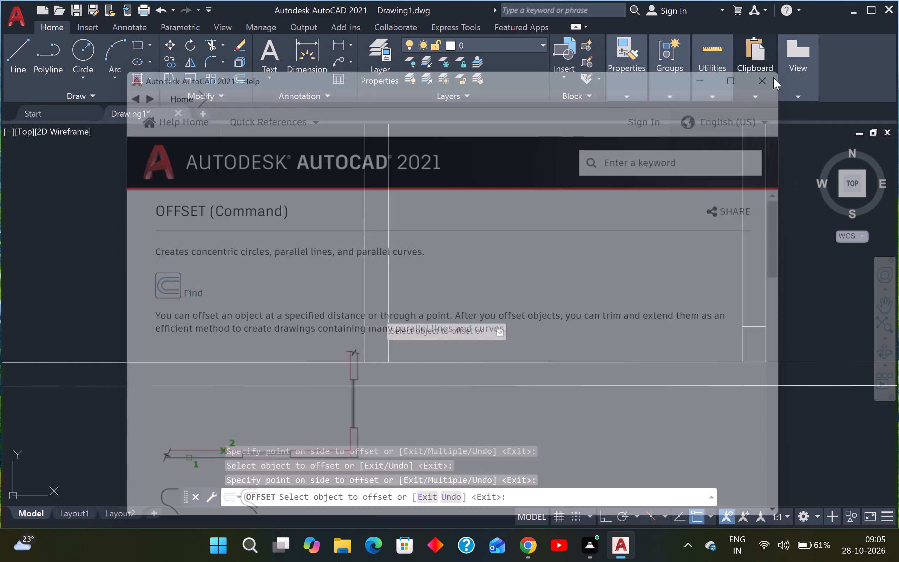
Offset the short lines 6" above the bottom of the first and second vertical partitions 2'6" upward.
{"action": "key", "text": "Escape"}
{"action": "key", "text": "Escape"}
{"action": "key", "text": "Escape"}
{"action": "type", "text": "o"}
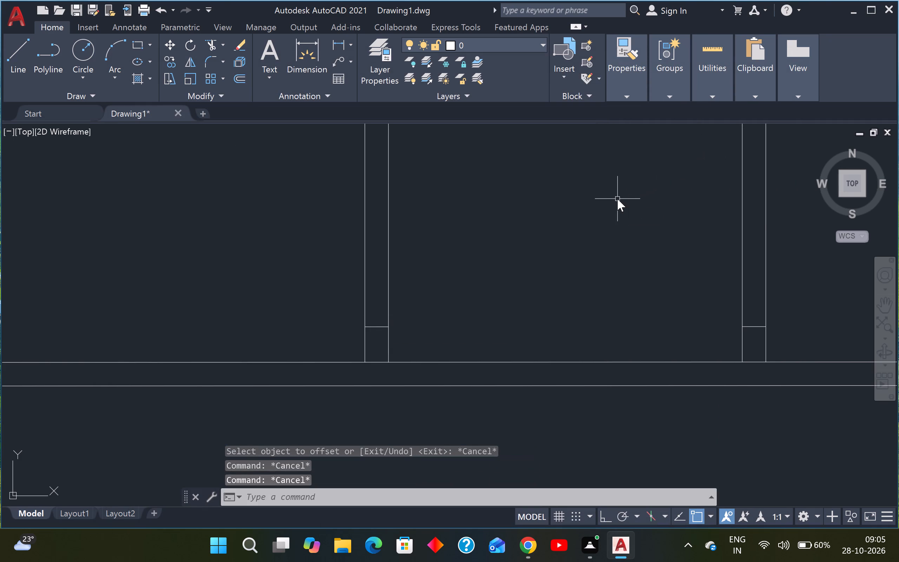
{"action": "key", "text": "space"}
{"action": "type", "text": "2'6"}
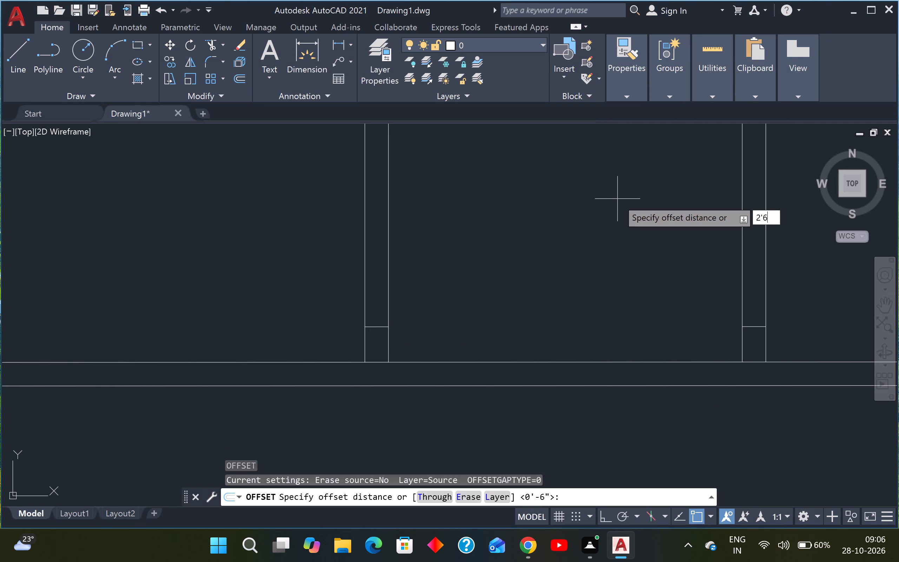
{"action": "key", "text": "shift+quotedbl"}
{"action": "key", "text": "Return"}
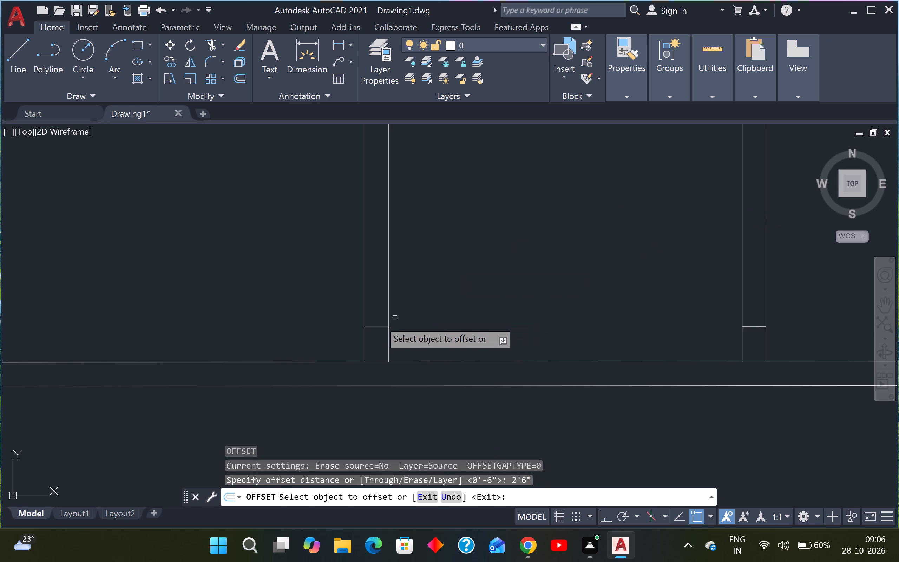
{"action": "left_click", "coordinate": [383, 326]}
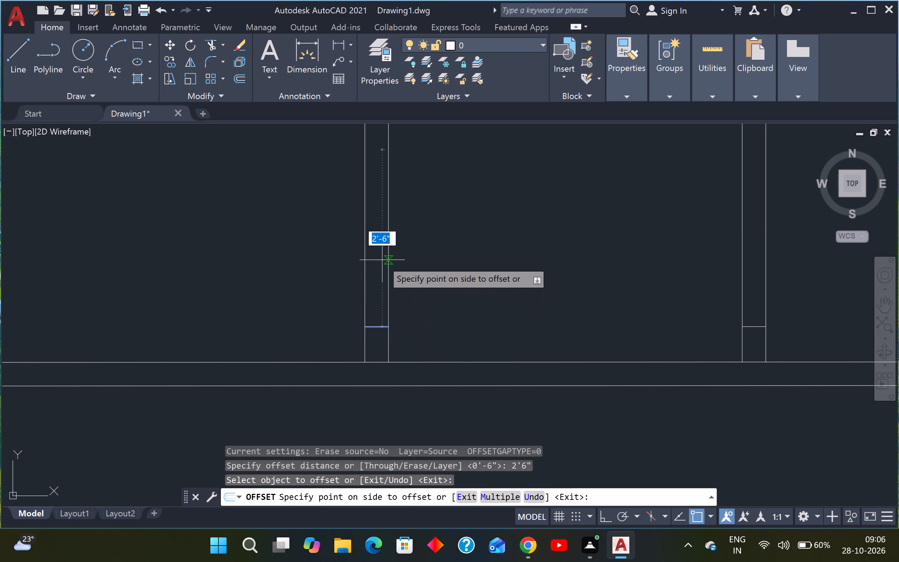
{"action": "left_click", "coordinate": [376, 255]}
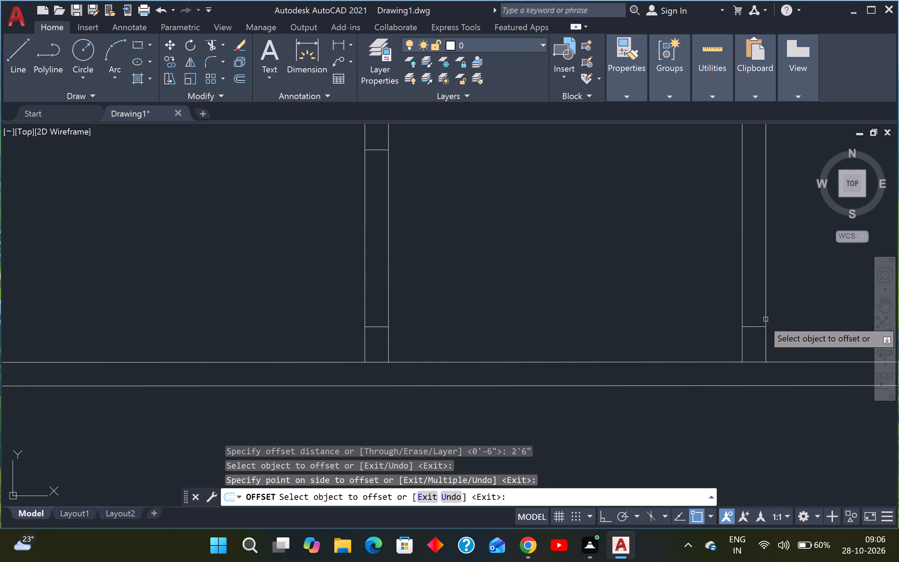
{"action": "left_click", "coordinate": [757, 327]}
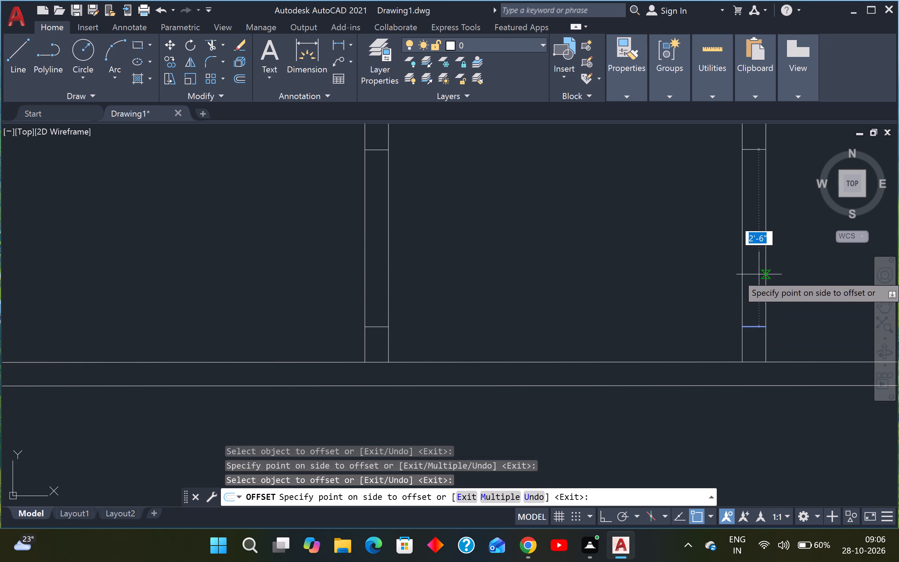
{"action": "left_click", "coordinate": [755, 270]}
Offset the short lines 6" above the bottom of the third and fourth vertical partitions 2'6" upward.
{"action": "middle_click_drag", "start_coordinate": [745, 264], "coordinate": [538, 271]}
{"action": "scroll", "coordinate": [536, 266], "scroll_direction": "down", "scroll_amount": 2}
{"action": "middle_click_drag", "start_coordinate": [577, 255], "coordinate": [460, 260]}
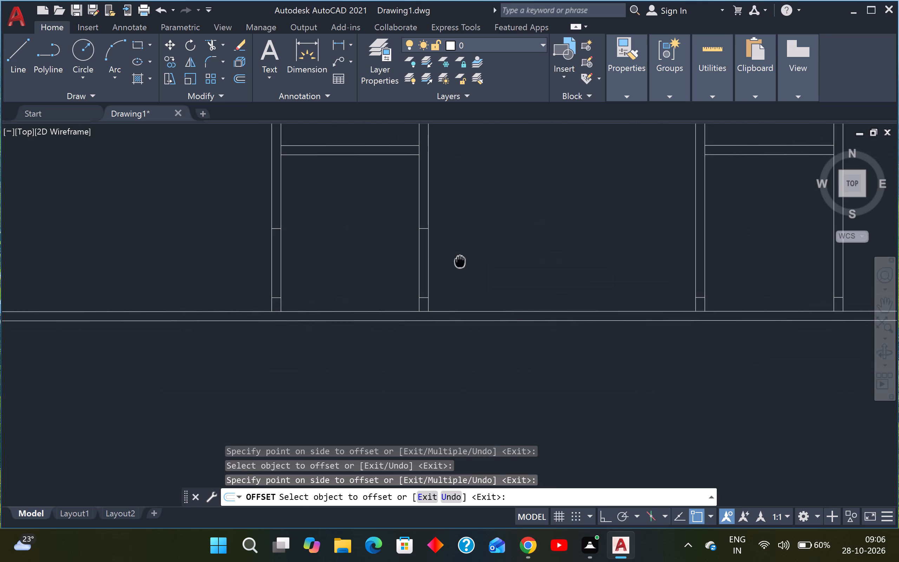
{"action": "scroll", "coordinate": [698, 290], "scroll_direction": "up", "scroll_amount": 2}
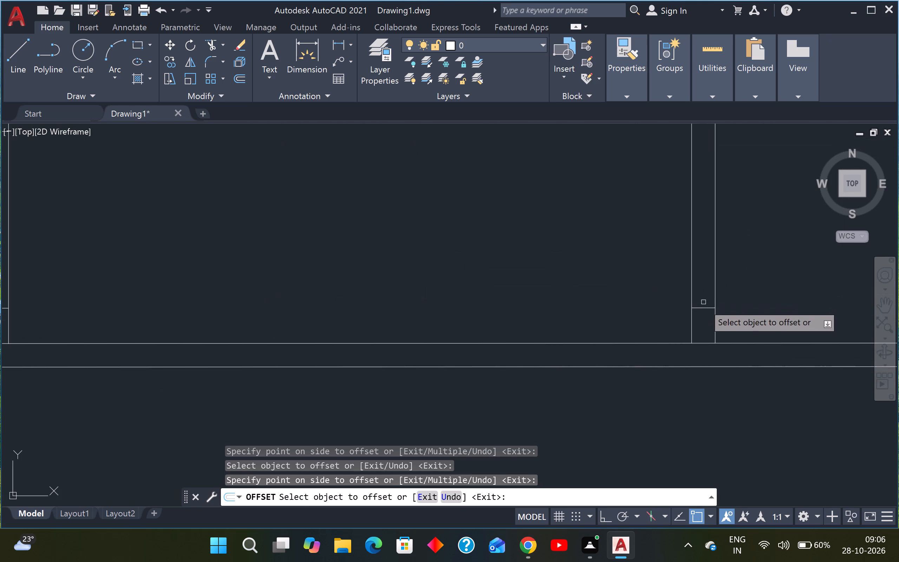
{"action": "left_click", "coordinate": [703, 307]}
{"action": "left_click", "coordinate": [705, 255]}
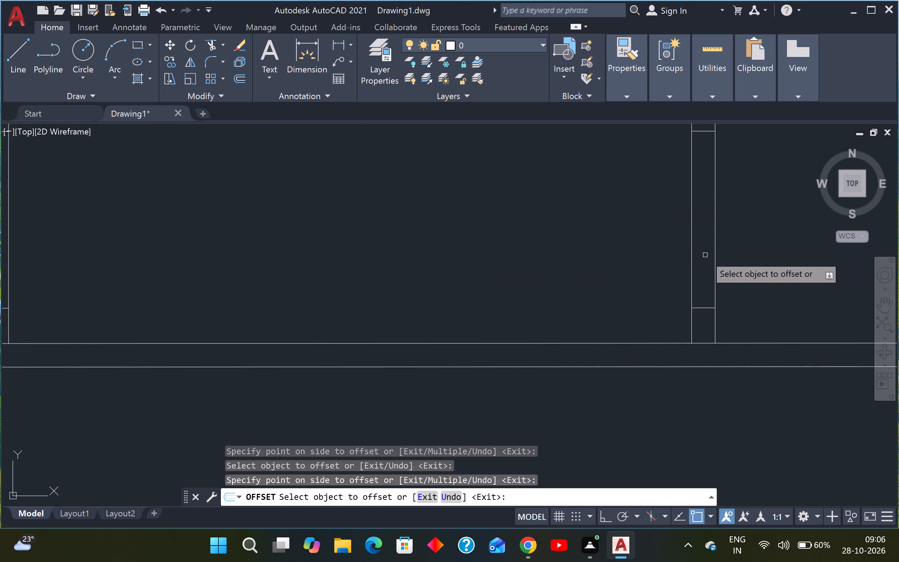
{"action": "scroll", "coordinate": [704, 254], "scroll_direction": "down", "scroll_amount": 3}
{"action": "middle_click_drag", "start_coordinate": [739, 254], "coordinate": [560, 262]}
{"action": "scroll", "coordinate": [560, 262], "scroll_direction": "up", "scroll_amount": 1}
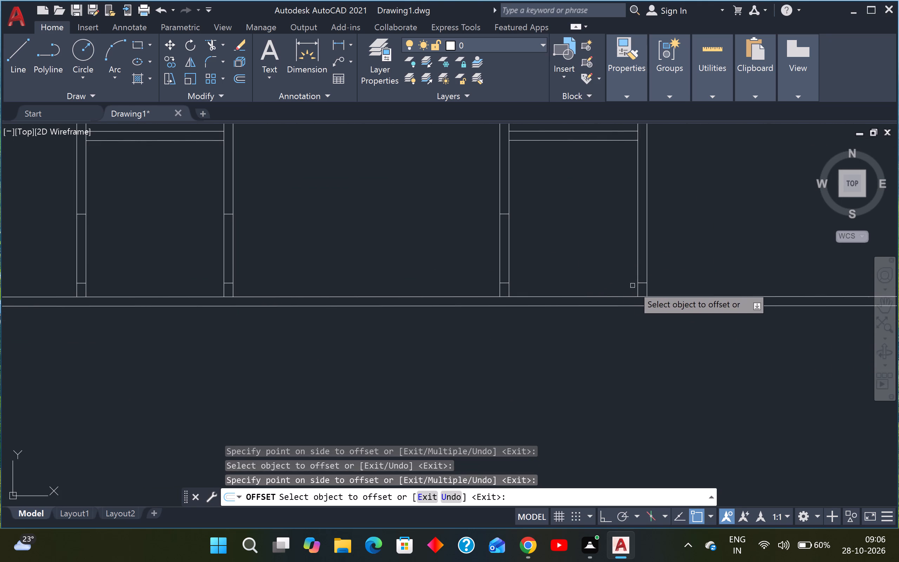
{"action": "scroll", "coordinate": [635, 286], "scroll_direction": "up", "scroll_amount": 3}
{"action": "left_click", "coordinate": [660, 272]}
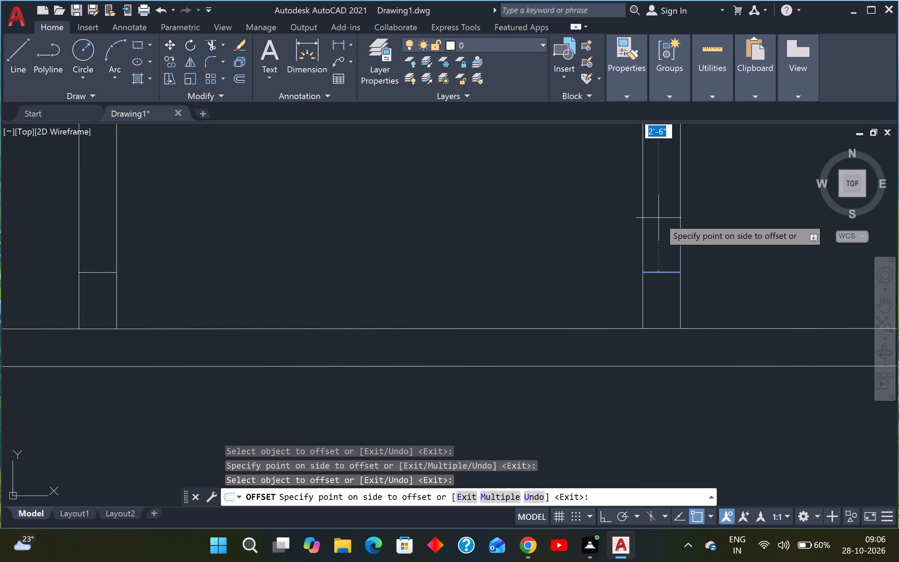
{"action": "left_click", "coordinate": [655, 211]}
{"action": "scroll", "coordinate": [655, 211], "scroll_direction": "down", "scroll_amount": 5}
{"action": "middle_click_drag", "start_coordinate": [622, 207], "coordinate": [614, 234]}
{"action": "scroll", "coordinate": [614, 234], "scroll_direction": "up", "scroll_amount": 1}
{"action": "key", "text": "Escape"}
{"action": "key", "text": "Escape"}
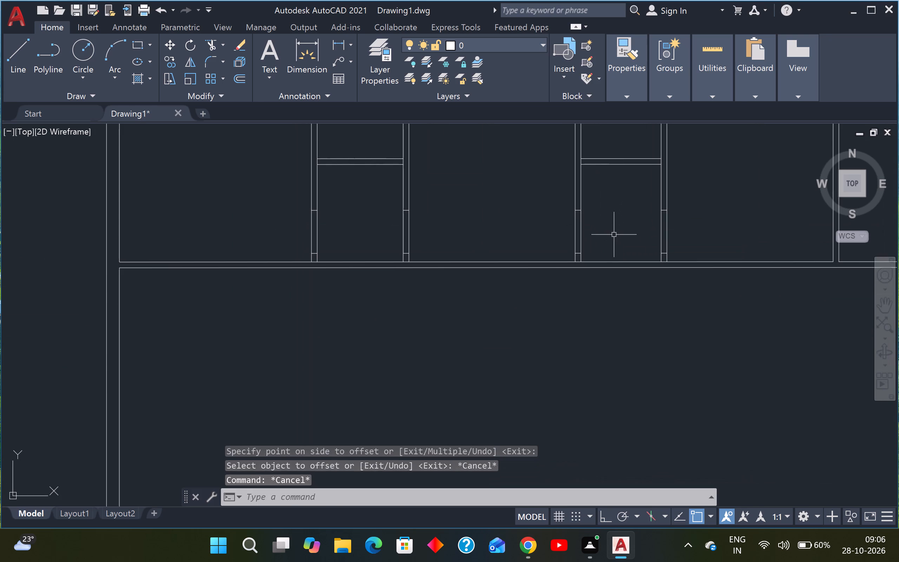
Trim out the fourth vertical partition's left face between the two lines of the adjoining horizontal partition.
{"action": "type", "text": "tr"}
{"action": "key", "text": "space"}
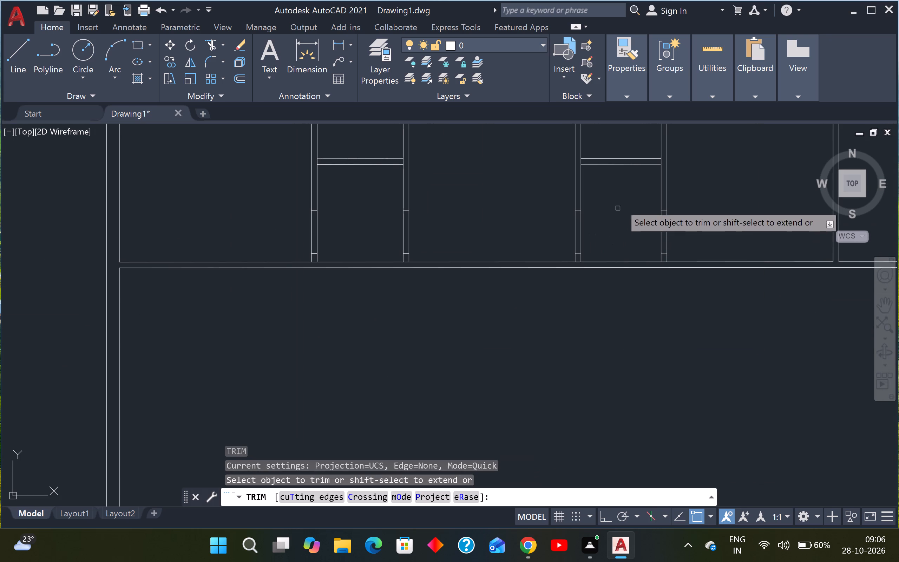
{"action": "scroll", "coordinate": [662, 153], "scroll_direction": "up", "scroll_amount": 3}
{"action": "scroll", "coordinate": [655, 192], "scroll_direction": "up", "scroll_amount": 2}
{"action": "left_click_drag", "start_coordinate": [684, 170], "coordinate": [681, 170]}
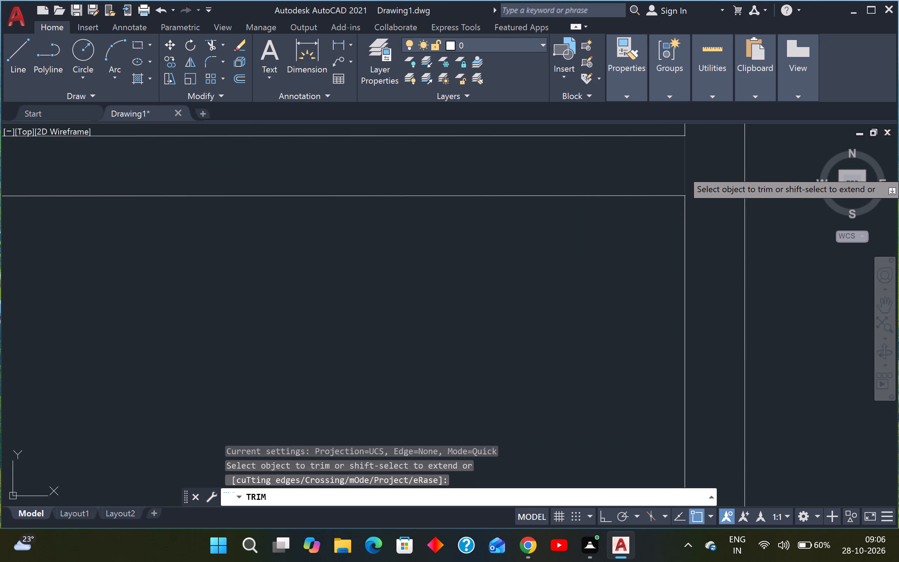
{"action": "left_click_drag", "start_coordinate": [681, 170], "coordinate": [681, 170]}
Trim the overshooting ends of the horizontal partition's upper and lower lines at the fourth vertical partition's left face.
{"action": "scroll", "coordinate": [680, 136], "scroll_direction": "up", "scroll_amount": 2}
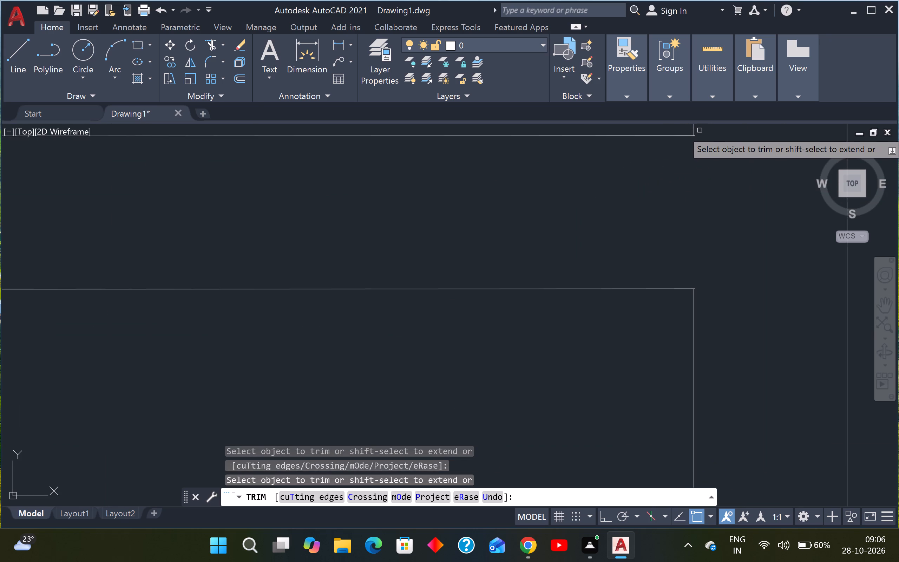
{"action": "scroll", "coordinate": [700, 130], "scroll_direction": "up", "scroll_amount": 7}
{"action": "left_click", "coordinate": [655, 161]}
{"action": "left_click", "coordinate": [647, 190]}
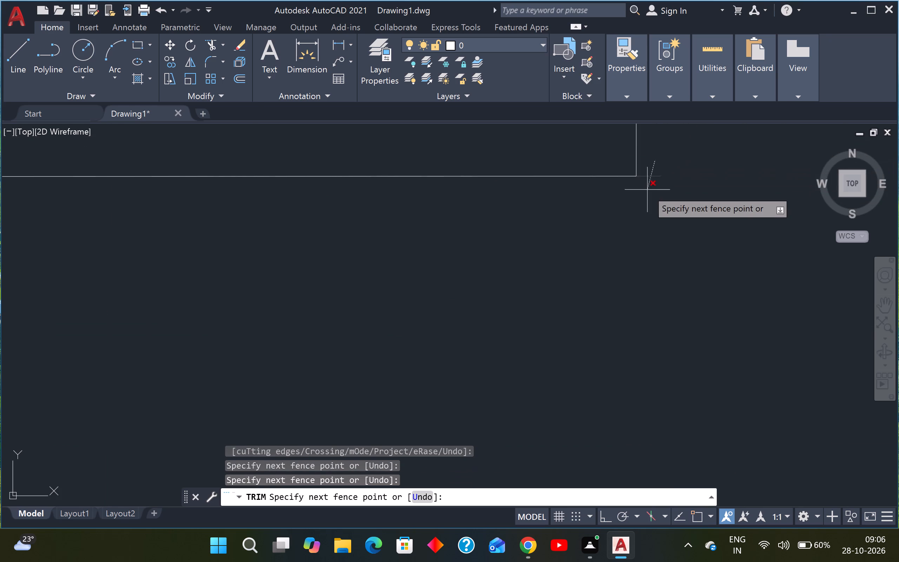
{"action": "scroll", "coordinate": [647, 190], "scroll_direction": "down", "scroll_amount": 12}
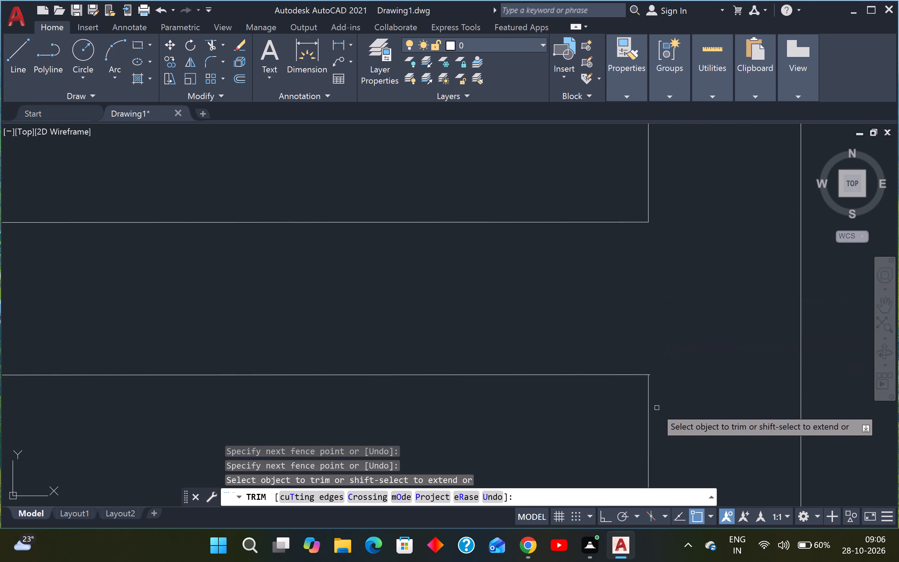
{"action": "scroll", "coordinate": [650, 380], "scroll_direction": "up", "scroll_amount": 9}
{"action": "scroll", "coordinate": [670, 338], "scroll_direction": "up", "scroll_amount": 2}
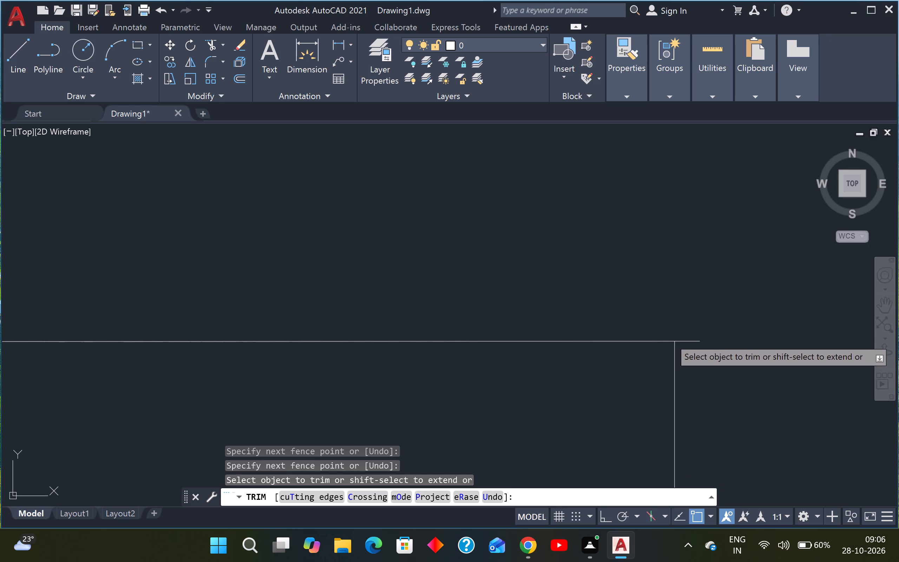
{"action": "scroll", "coordinate": [670, 338], "scroll_direction": "up", "scroll_amount": 2}
{"action": "left_click", "coordinate": [739, 298]}
{"action": "left_click", "coordinate": [735, 379]}
Trim across the horizontal partition's lines and the third vertical partition's right face where they meet.
{"action": "scroll", "coordinate": [733, 362], "scroll_direction": "down", "scroll_amount": 4}
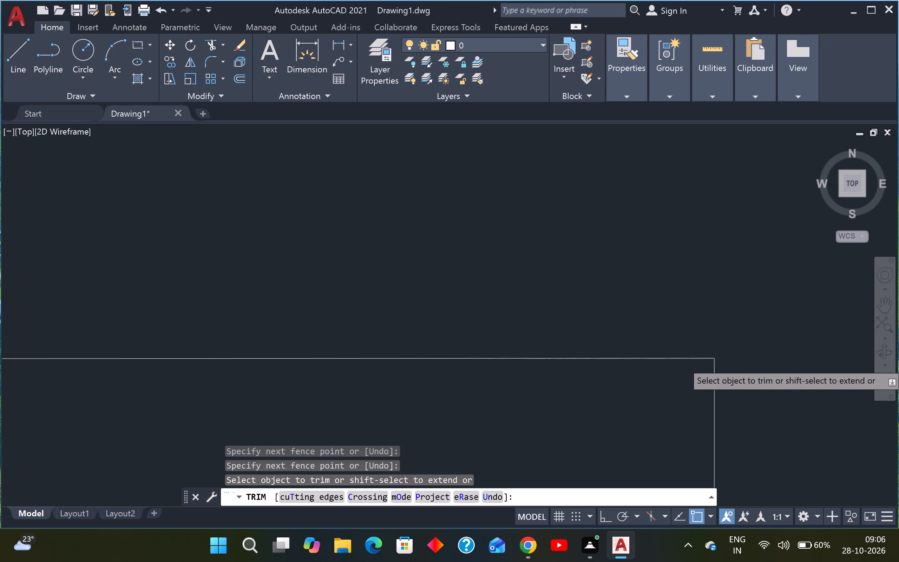
{"action": "scroll", "coordinate": [726, 345], "scroll_direction": "down", "scroll_amount": 18}
{"action": "scroll", "coordinate": [532, 299], "scroll_direction": "down", "scroll_amount": 6}
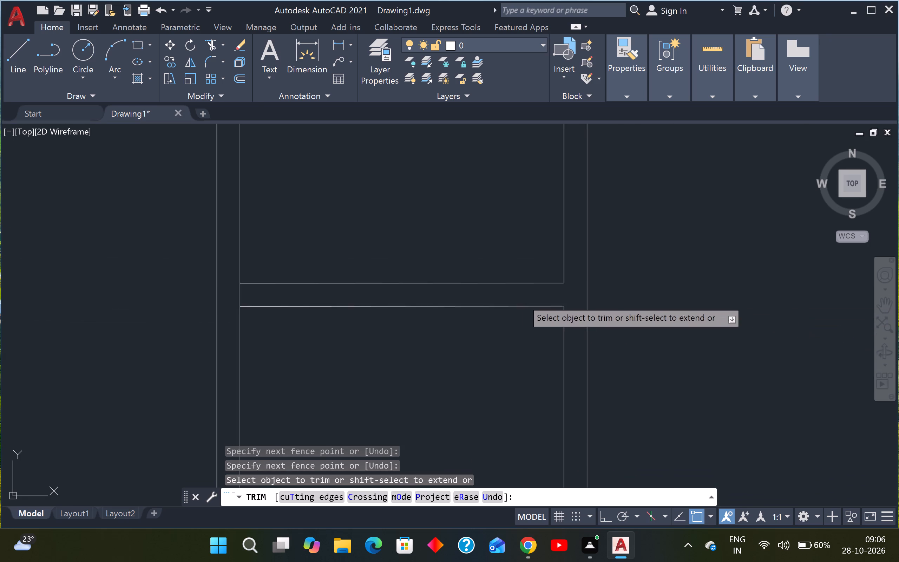
{"action": "scroll", "coordinate": [521, 299], "scroll_direction": "down", "scroll_amount": 2}
{"action": "middle_click_drag", "start_coordinate": [416, 336], "coordinate": [631, 386]}
{"action": "scroll", "coordinate": [543, 342], "scroll_direction": "up", "scroll_amount": 3}
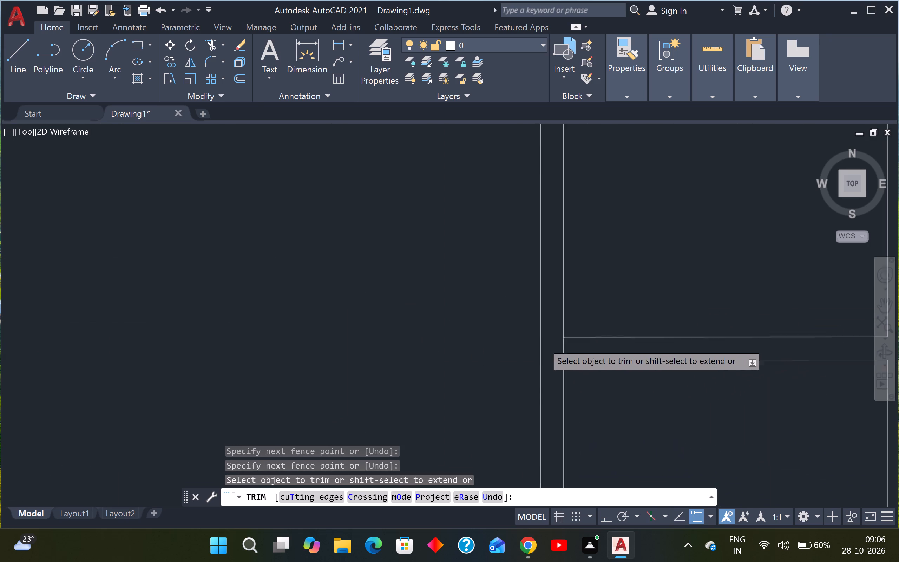
{"action": "scroll", "coordinate": [591, 336], "scroll_direction": "up", "scroll_amount": 3}
{"action": "scroll", "coordinate": [657, 296], "scroll_direction": "down", "scroll_amount": 2}
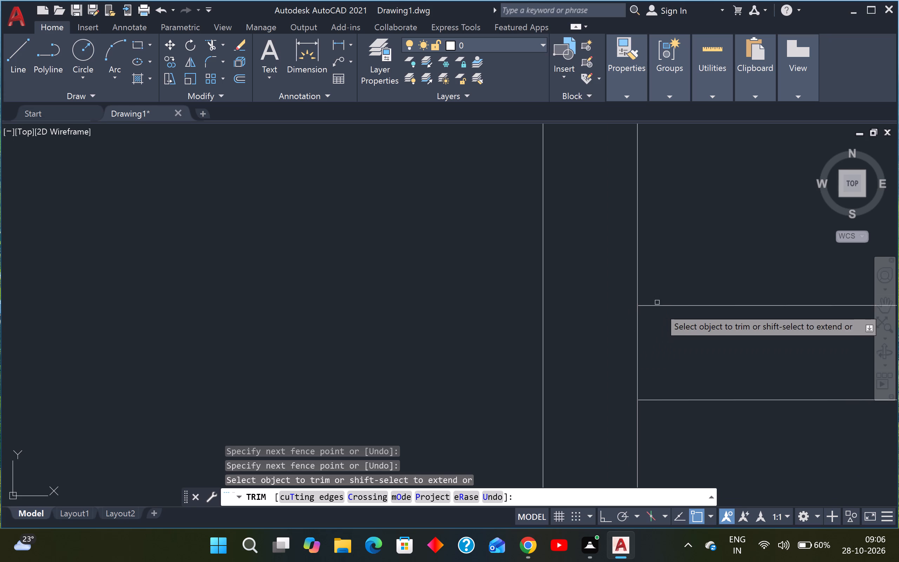
{"action": "left_click", "coordinate": [689, 283], "text": "shift"}
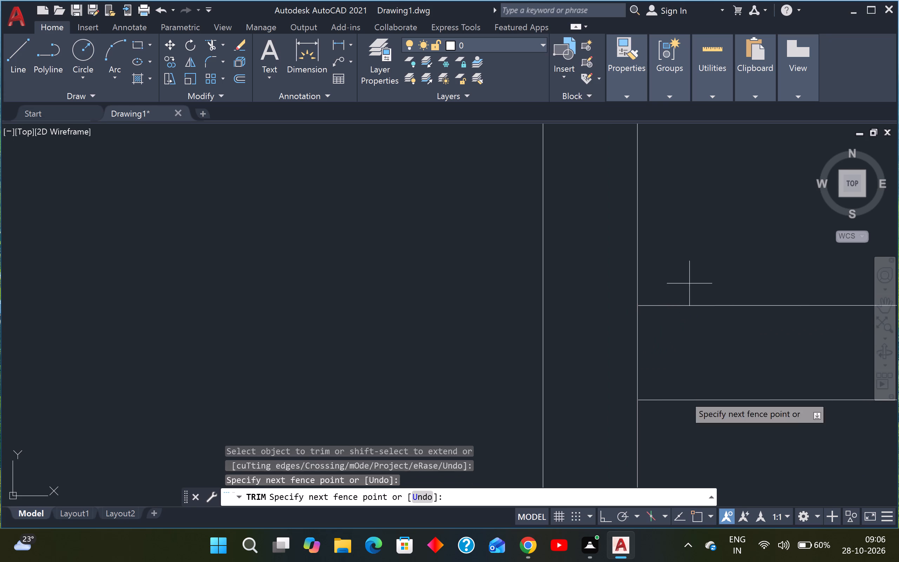
{"action": "left_click", "coordinate": [673, 406], "text": "shift"}
{"action": "left_click_drag", "start_coordinate": [665, 352], "coordinate": [660, 352]}
{"action": "left_click", "coordinate": [630, 352]}
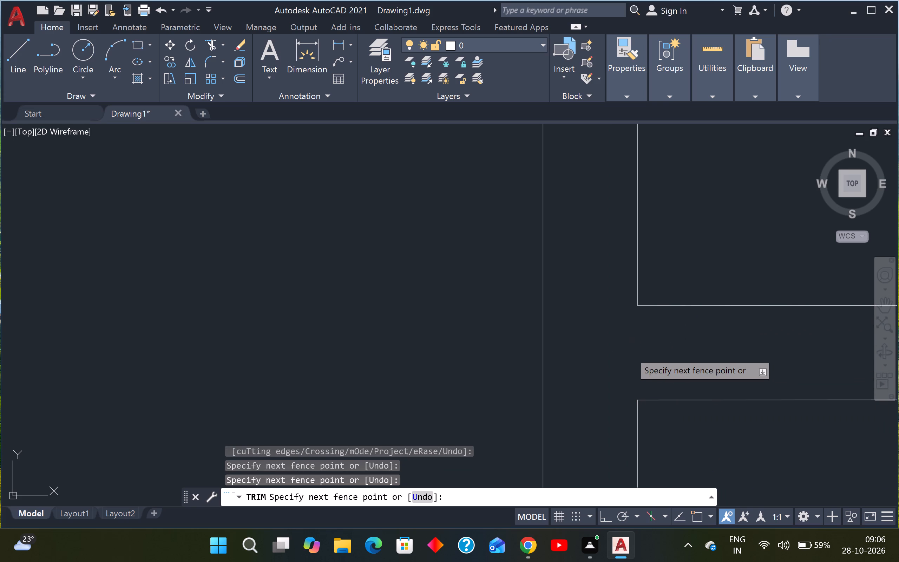
Trim the overshooting end of the first horizontal partition's upper line at the second vertical partition.
{"action": "scroll", "coordinate": [632, 350], "scroll_direction": "down", "scroll_amount": 7}
{"action": "scroll", "coordinate": [440, 346], "scroll_direction": "up", "scroll_amount": 3}
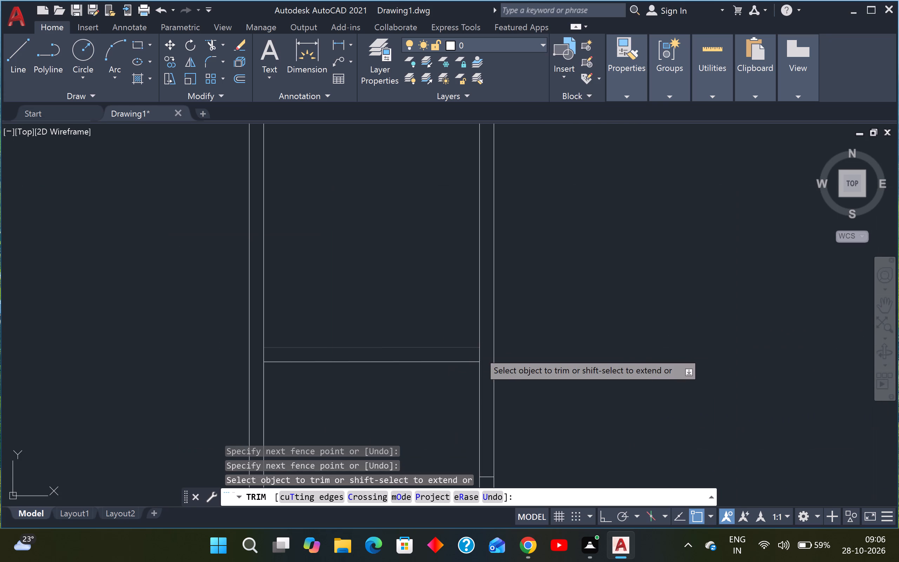
{"action": "scroll", "coordinate": [480, 352], "scroll_direction": "up", "scroll_amount": 7}
{"action": "scroll", "coordinate": [486, 318], "scroll_direction": "up", "scroll_amount": 4}
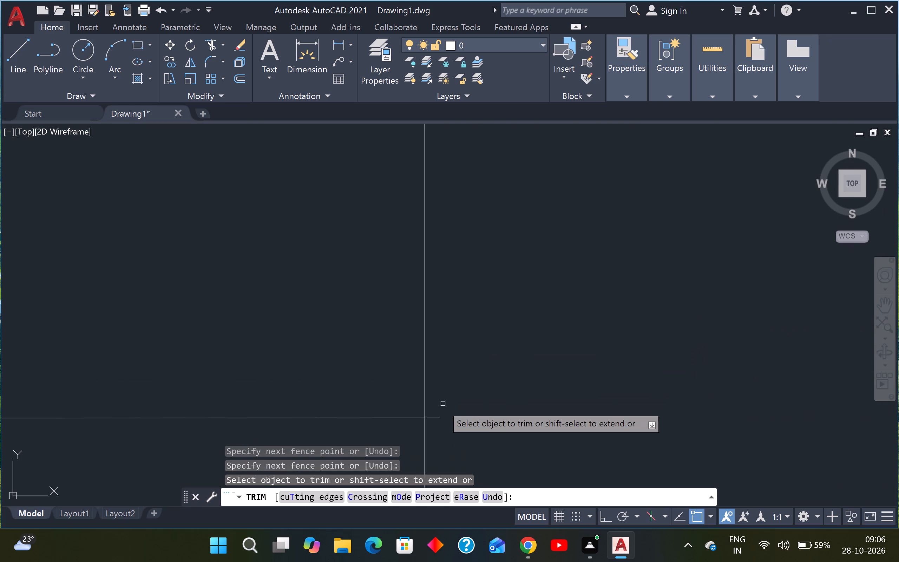
{"action": "scroll", "coordinate": [442, 405], "scroll_direction": "up", "scroll_amount": 3}
{"action": "scroll", "coordinate": [447, 381], "scroll_direction": "down", "scroll_amount": 1}
{"action": "middle_click_drag", "start_coordinate": [447, 381], "coordinate": [493, 280]}
{"action": "left_click", "coordinate": [483, 300]}
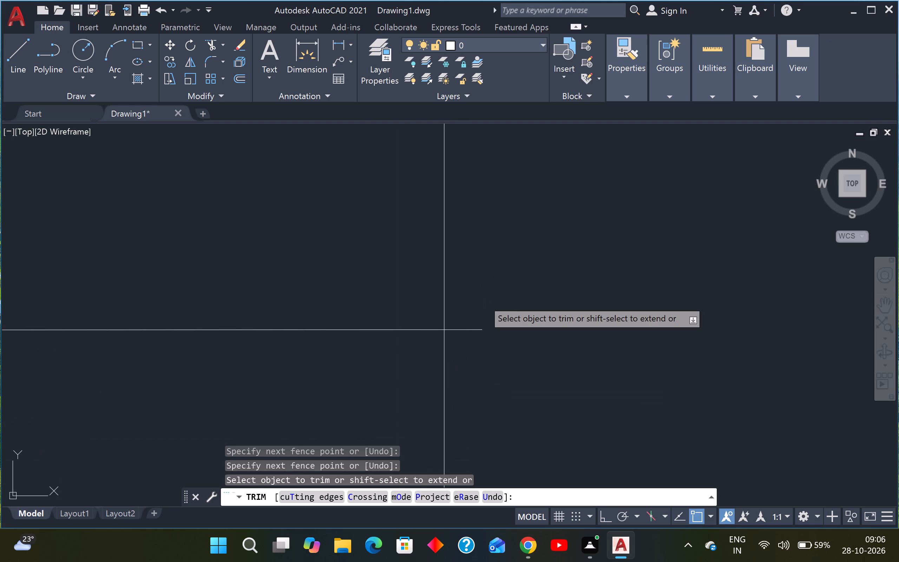
{"action": "left_click", "coordinate": [477, 352]}
Trim the overshooting end of the first horizontal partition's lower line at the second vertical partition.
{"action": "scroll", "coordinate": [476, 343], "scroll_direction": "down", "scroll_amount": 14}
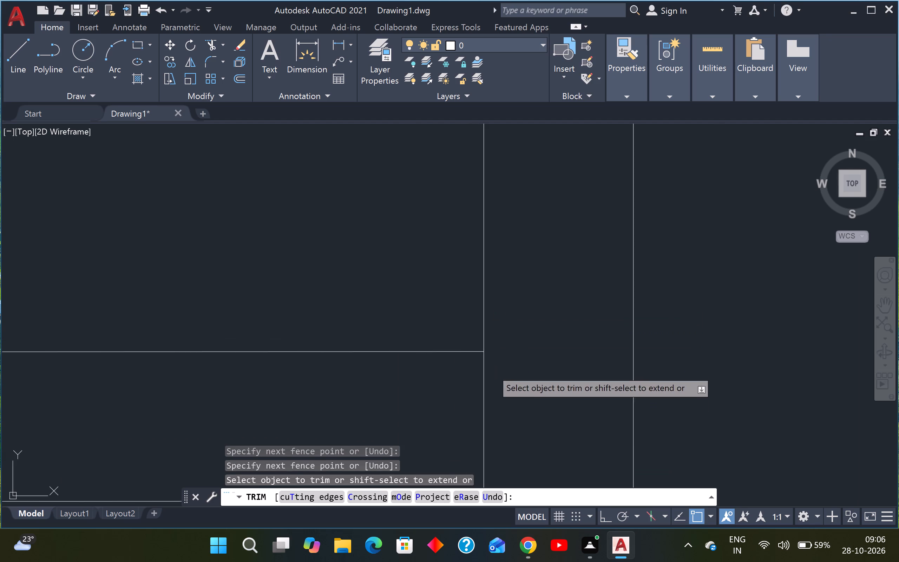
{"action": "scroll", "coordinate": [486, 393], "scroll_direction": "down", "scroll_amount": 4}
{"action": "scroll", "coordinate": [492, 445], "scroll_direction": "up", "scroll_amount": 7}
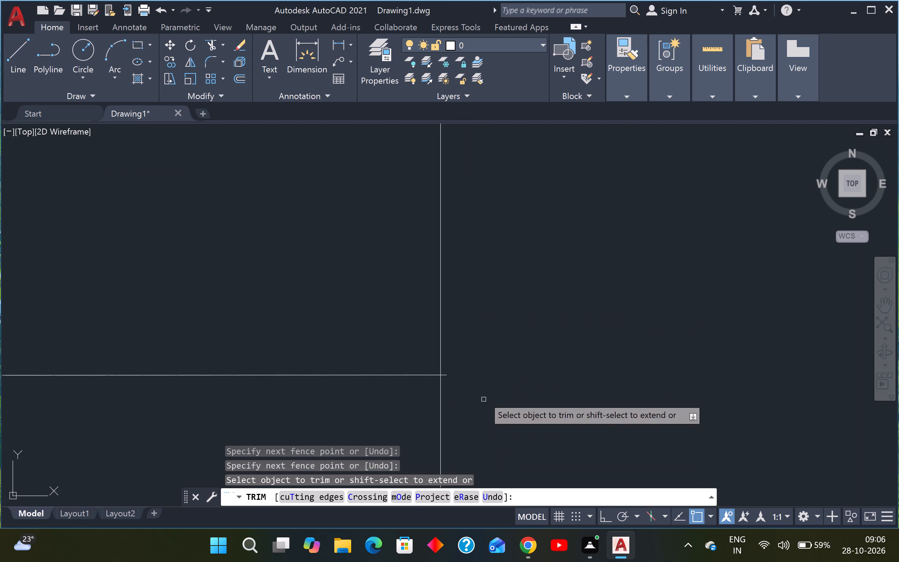
{"action": "scroll", "coordinate": [451, 367], "scroll_direction": "up", "scroll_amount": 6}
{"action": "left_click", "coordinate": [434, 378]}
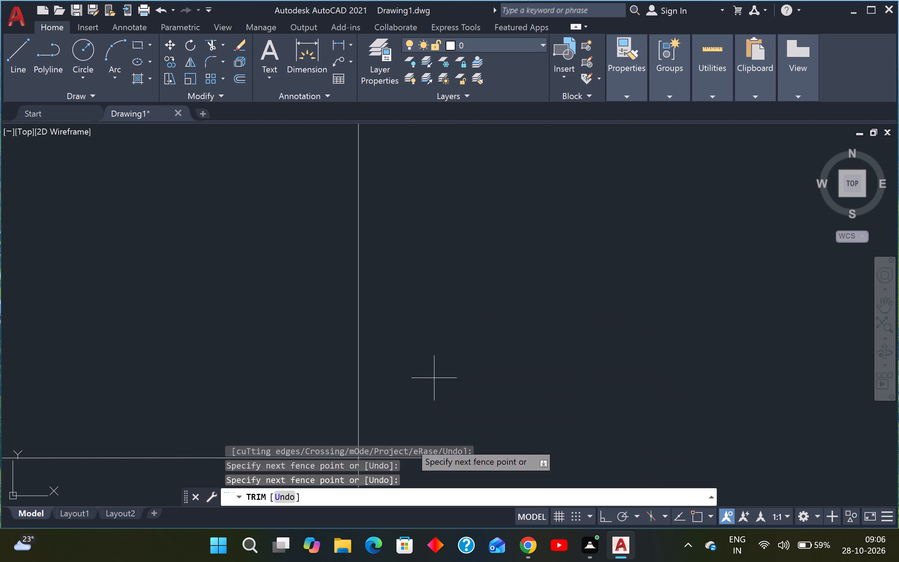
{"action": "left_click", "coordinate": [405, 465]}
Trim across the first horizontal partition's lines and the first vertical partition's right face where they meet.
{"action": "scroll", "coordinate": [421, 439], "scroll_direction": "down", "scroll_amount": 4}
{"action": "scroll", "coordinate": [484, 378], "scroll_direction": "down", "scroll_amount": 2}
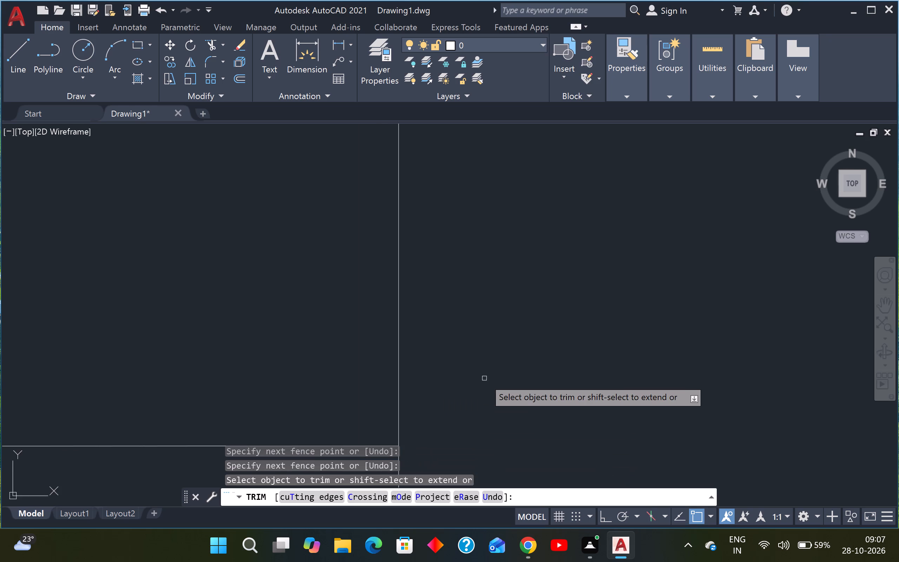
{"action": "scroll", "coordinate": [484, 378], "scroll_direction": "down", "scroll_amount": 18}
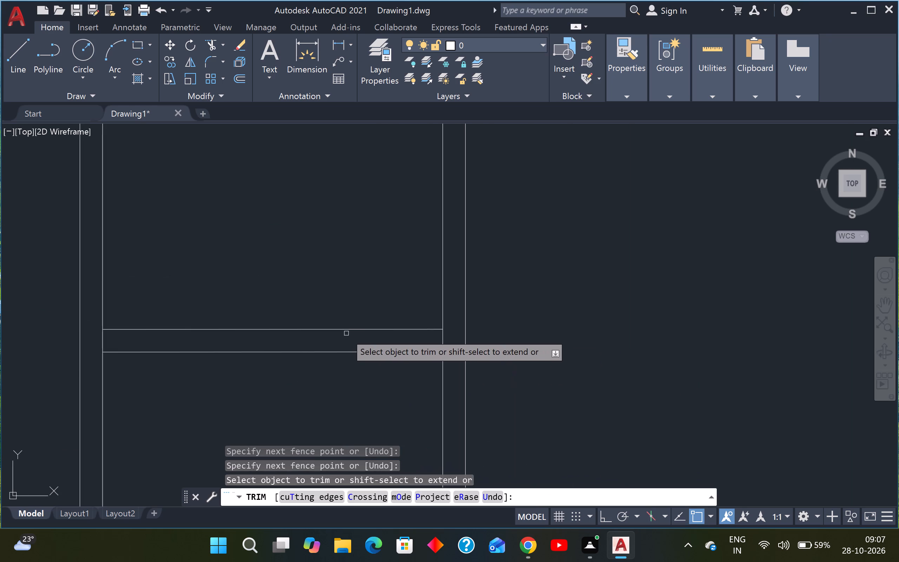
{"action": "middle_click_drag", "start_coordinate": [345, 333], "coordinate": [689, 336]}
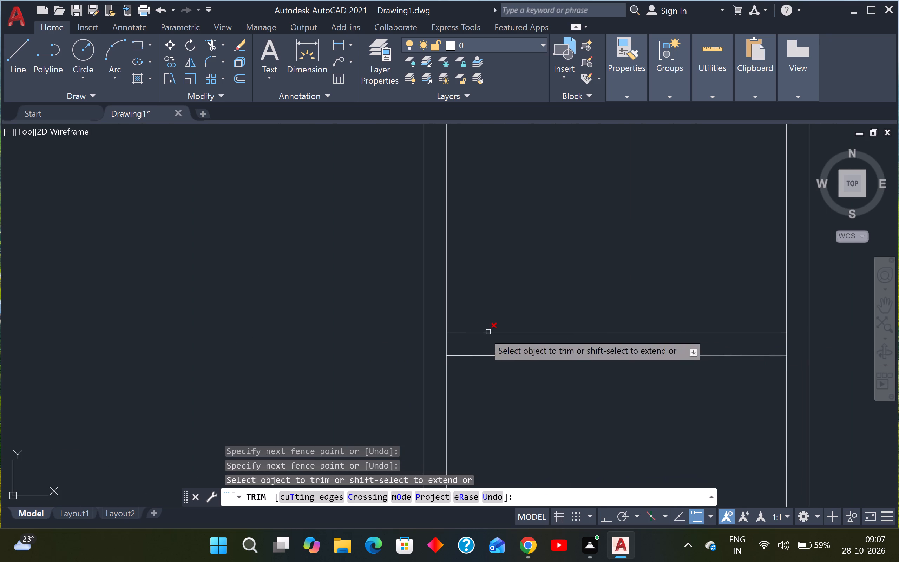
{"action": "left_click", "coordinate": [471, 312], "text": "shift"}
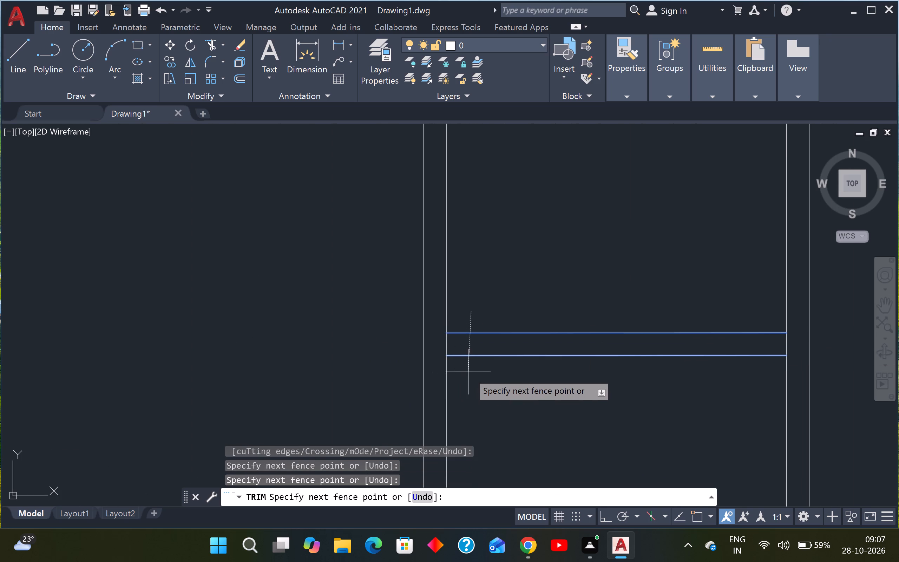
{"action": "left_click", "coordinate": [466, 372], "text": "shift"}
{"action": "left_click", "coordinate": [458, 340]}
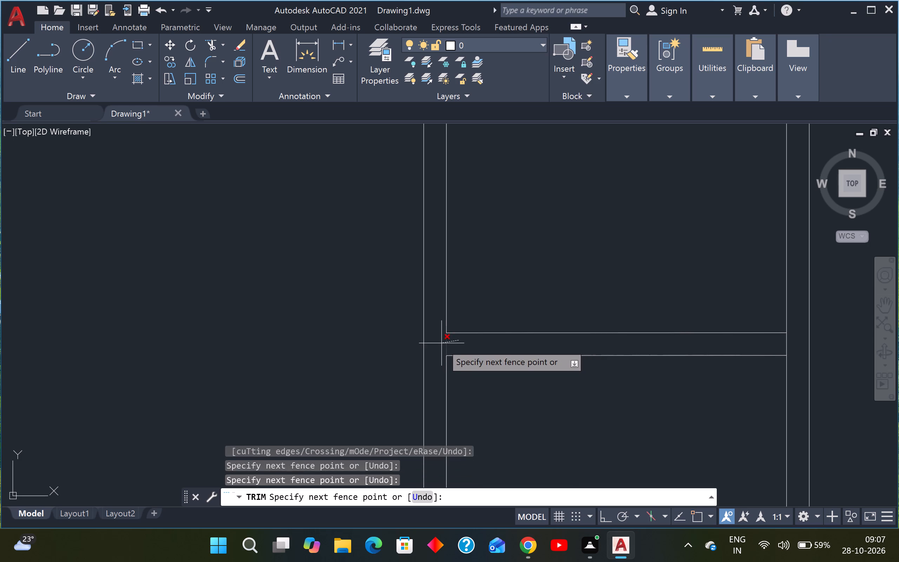
{"action": "left_click", "coordinate": [441, 343]}
Trim out the second vertical partition's left face between the two lines of the first horizontal partition.
{"action": "left_click", "coordinate": [795, 341]}
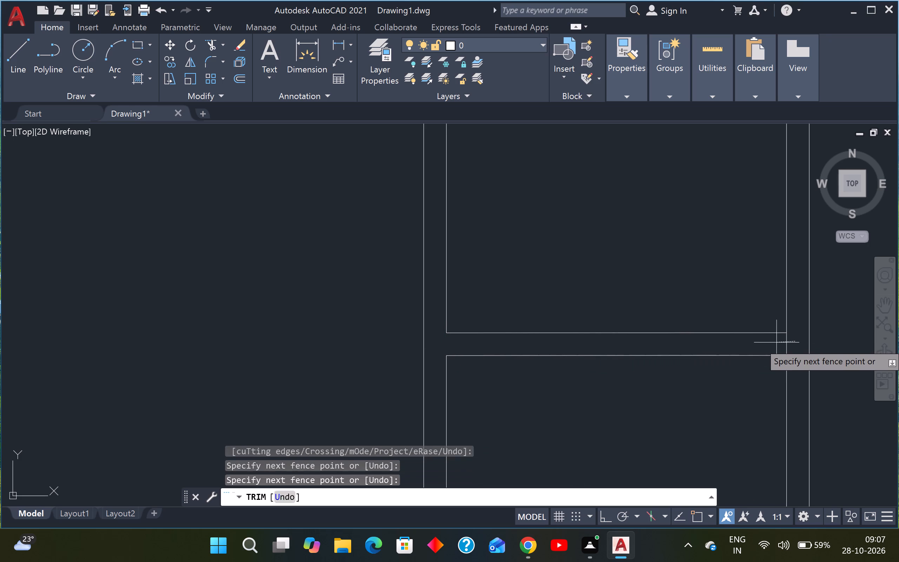
{"action": "left_click", "coordinate": [770, 343]}
{"action": "scroll", "coordinate": [770, 343], "scroll_direction": "down", "scroll_amount": 4}
{"action": "scroll", "coordinate": [749, 370], "scroll_direction": "down", "scroll_amount": 2}
{"action": "middle_click_drag", "start_coordinate": [746, 374], "coordinate": [647, 392]}
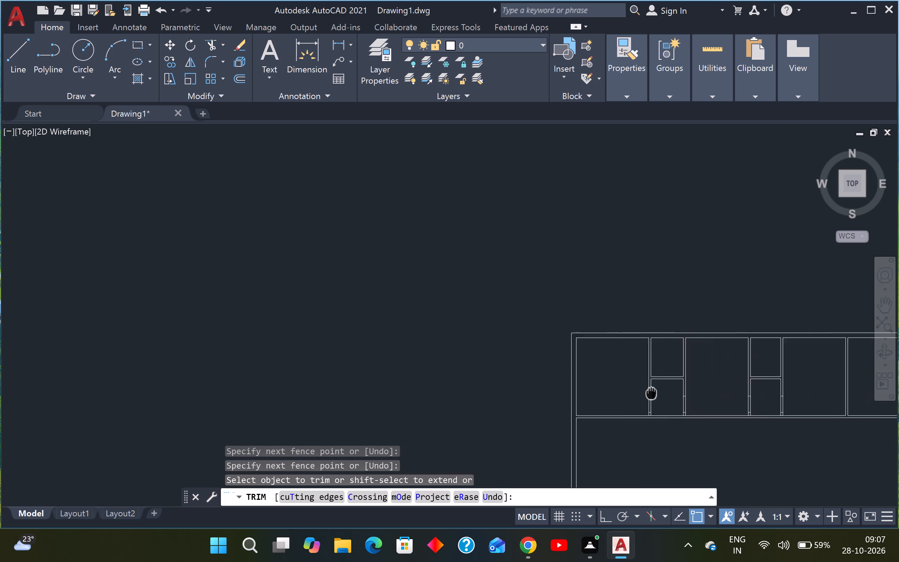
{"action": "middle_click_drag", "start_coordinate": [647, 392], "coordinate": [648, 383]}
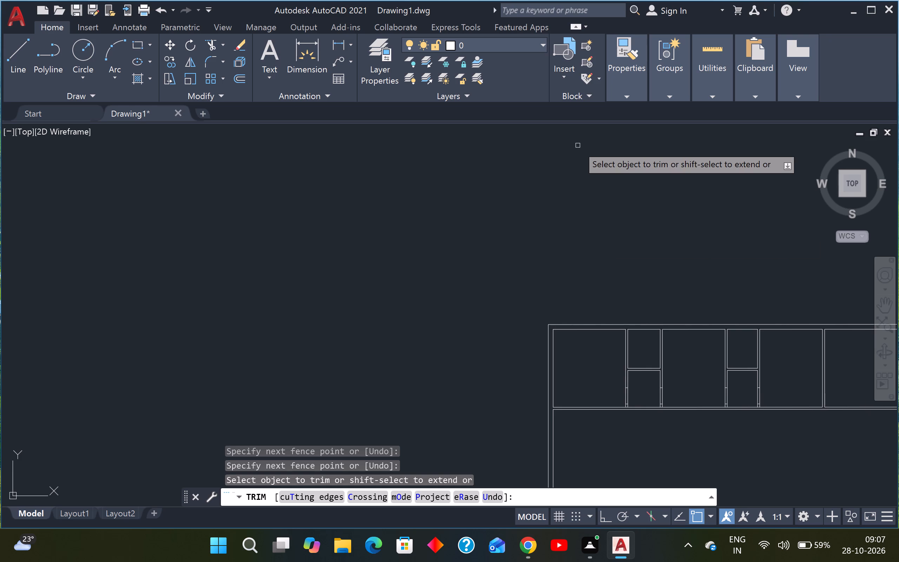
{"action": "key", "text": "l"}
{"action": "key", "text": "Escape"}
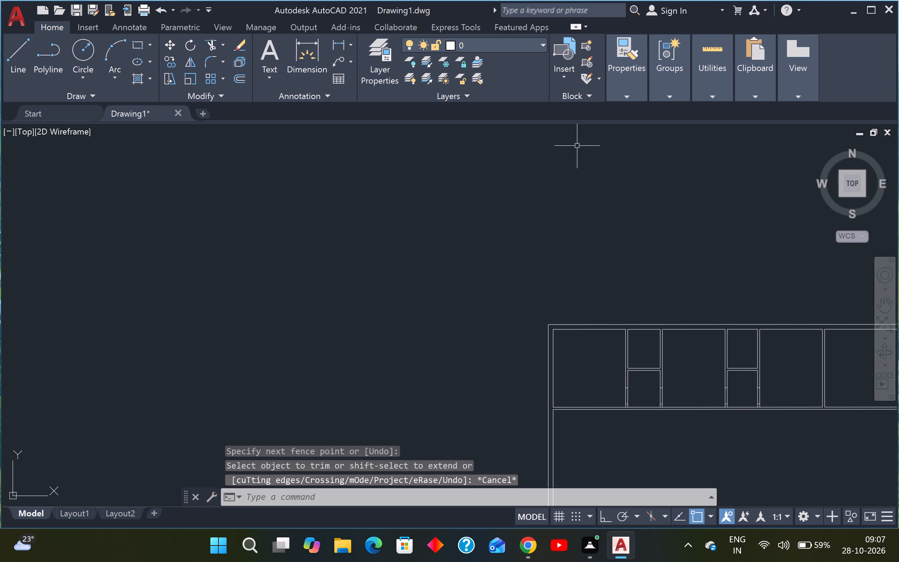
Draw a 4" vertical line on the first vertical partition's right face, closing the end of the adjoining horizontal partition.
{"action": "type", "text": "l"}
{"action": "key", "text": "space"}
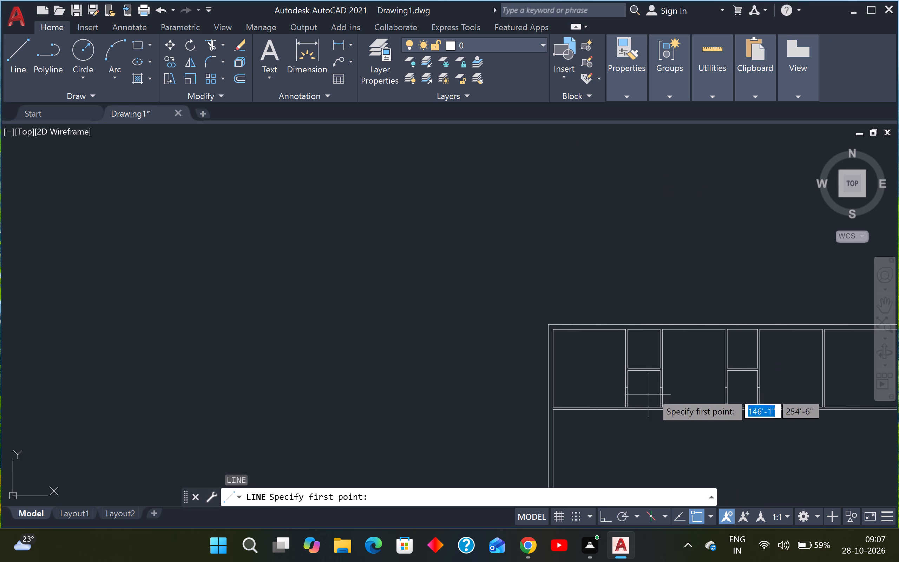
{"action": "scroll", "coordinate": [649, 374], "scroll_direction": "up", "scroll_amount": 3}
{"action": "scroll", "coordinate": [576, 365], "scroll_direction": "up", "scroll_amount": 2}
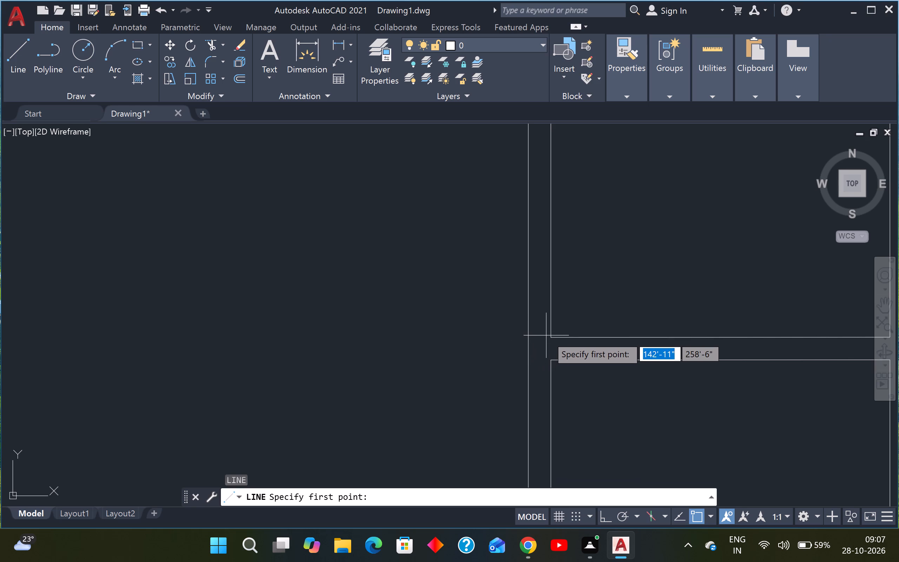
{"action": "left_click", "coordinate": [552, 337]}
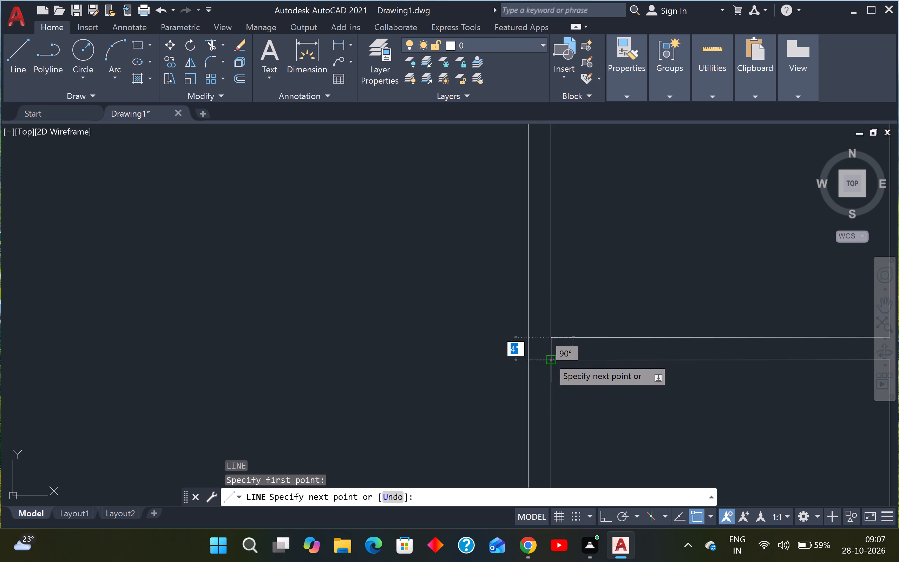
{"action": "left_click", "coordinate": [548, 358]}
{"action": "key", "text": "Escape"}
{"action": "scroll", "coordinate": [551, 359], "scroll_direction": "down", "scroll_amount": 3}
{"action": "scroll", "coordinate": [624, 365], "scroll_direction": "down", "scroll_amount": 3}
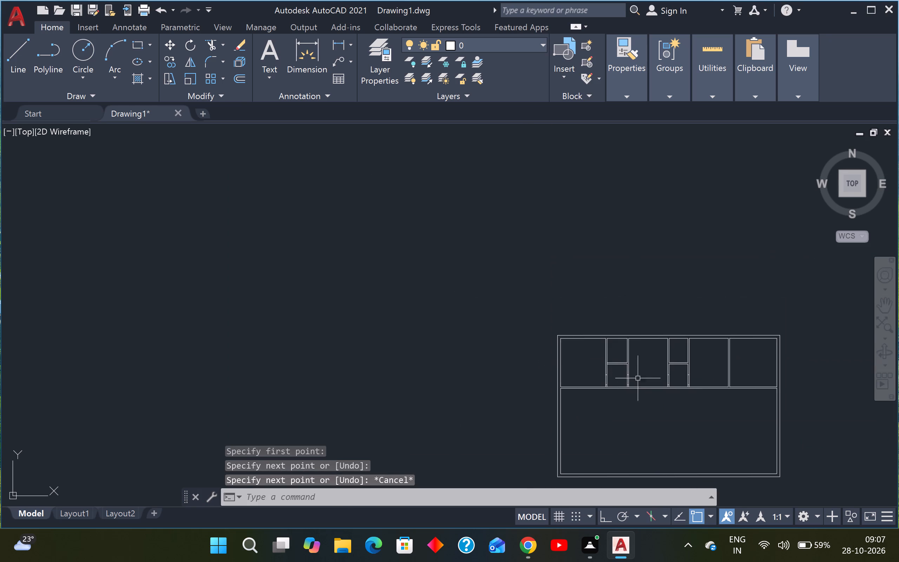
Draw a 4" vertical line on the third vertical partition's right face, closing the end of the adjoining horizontal partition.
{"action": "middle_click_drag", "start_coordinate": [643, 381], "coordinate": [601, 385]}
{"action": "key", "text": "space"}
{"action": "scroll", "coordinate": [635, 368], "scroll_direction": "up", "scroll_amount": 4}
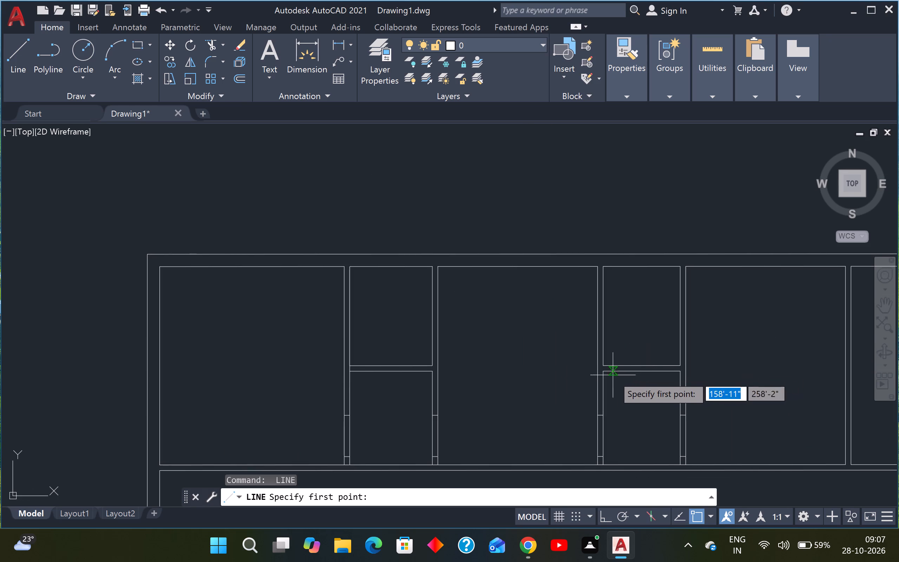
{"action": "scroll", "coordinate": [613, 375], "scroll_direction": "up", "scroll_amount": 2}
{"action": "left_click", "coordinate": [588, 353]}
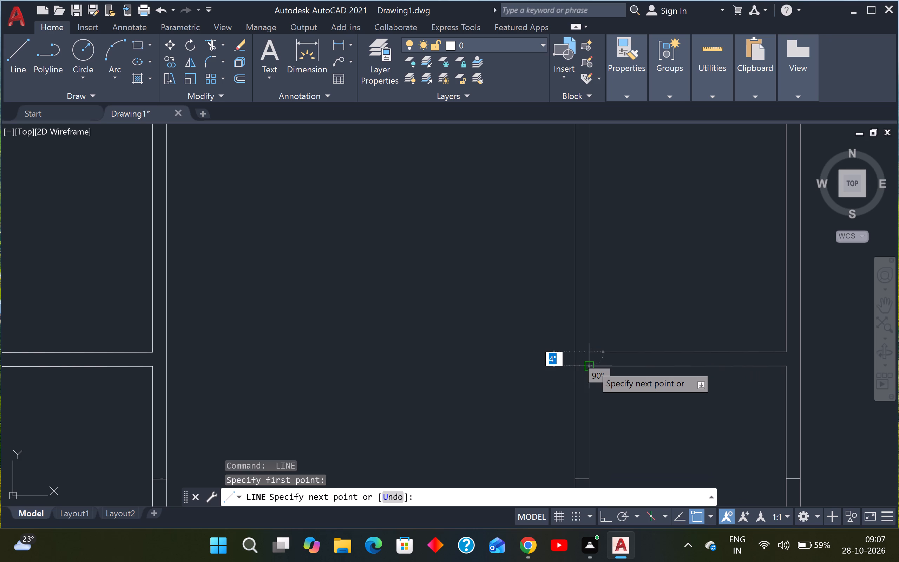
{"action": "left_click", "coordinate": [591, 365]}
{"action": "key", "text": "Escape"}
{"action": "scroll", "coordinate": [592, 365], "scroll_direction": "down", "scroll_amount": 4}
{"action": "middle_click_drag", "start_coordinate": [601, 383], "coordinate": [573, 395]}
{"action": "key", "text": "Escape"}
{"action": "key", "text": "Escape"}
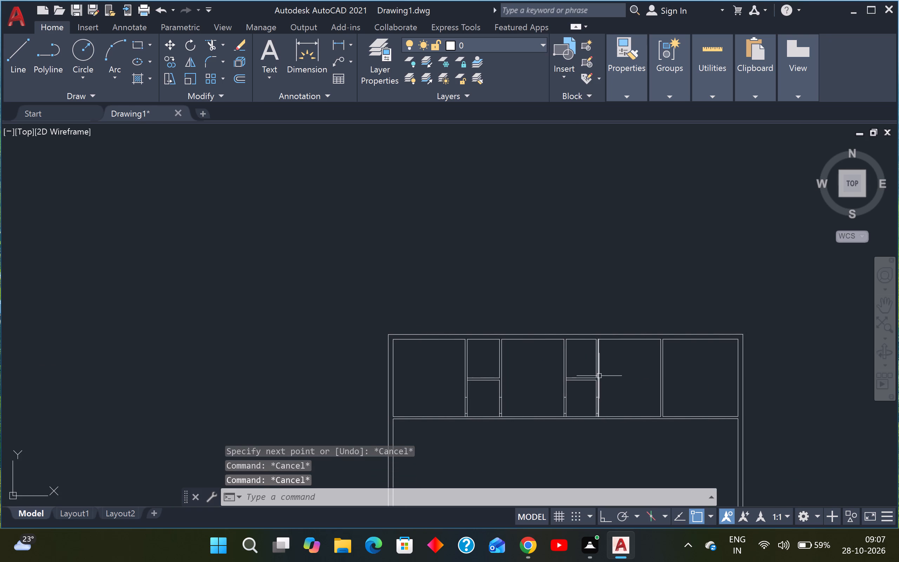
{"action": "key", "text": "Escape"}
{"action": "key", "text": "Escape"}
{"action": "key", "text": "Escape"}
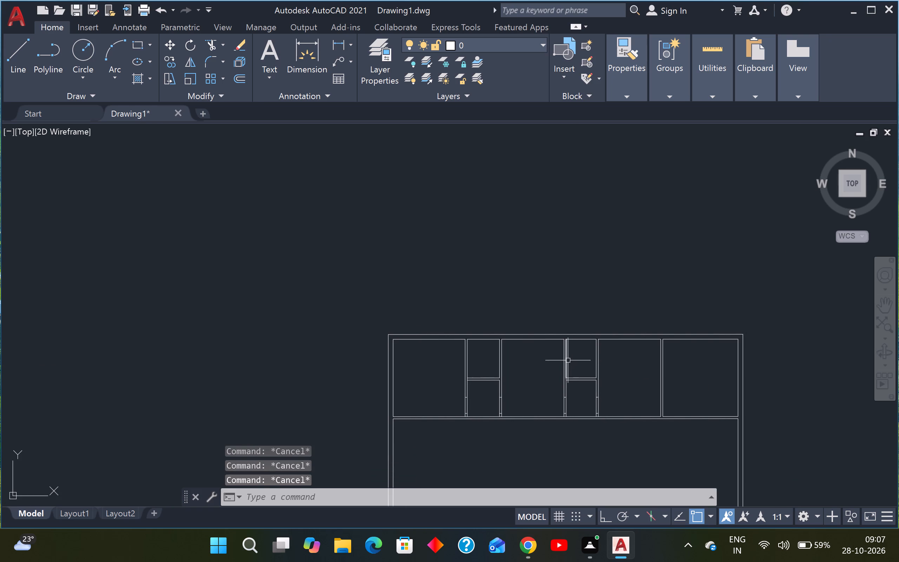
Offset the end line of the first horizontal partition 6" inward from the first vertical partition.
{"action": "key", "text": "Escape"}
{"action": "type", "text": "o"}
{"action": "key", "text": "space"}
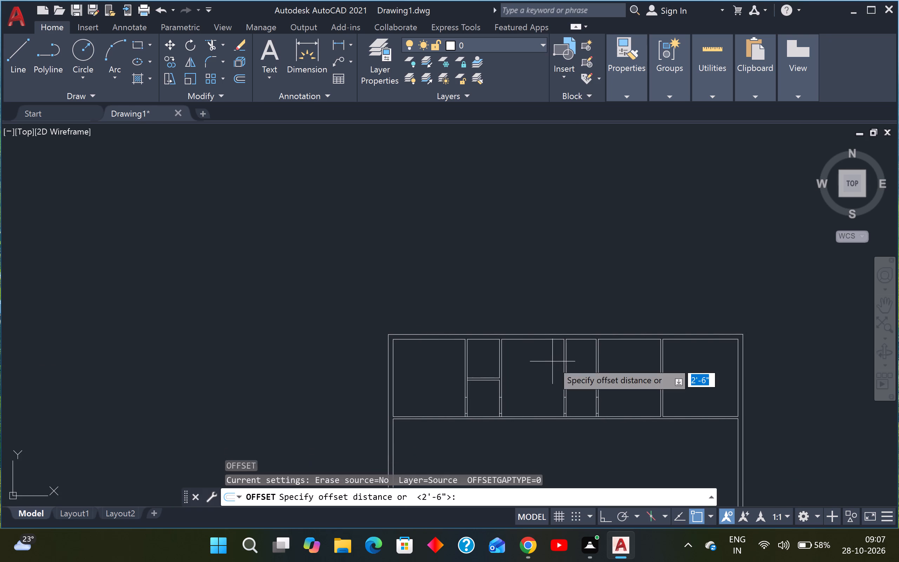
{"action": "key", "text": "6"}
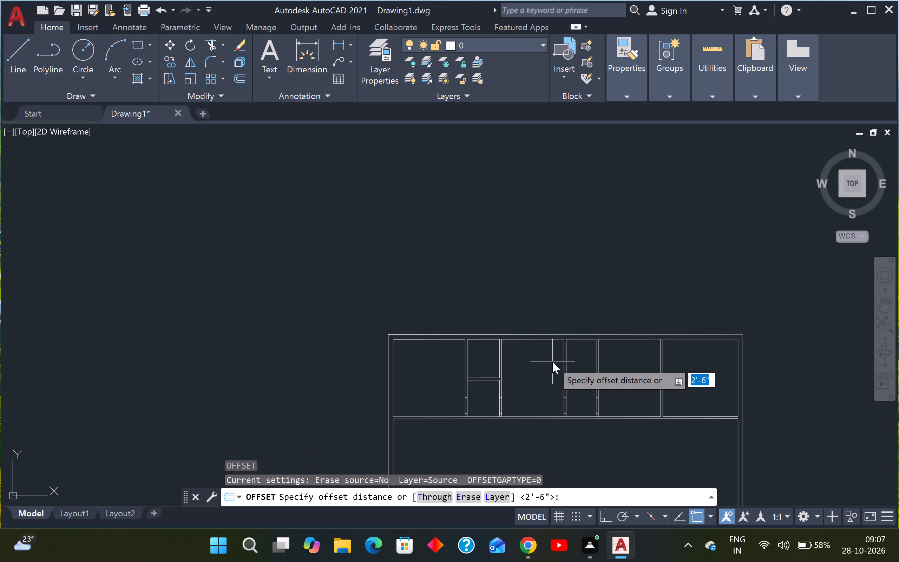
{"action": "key", "text": "shift+quotedbl"}
{"action": "key", "text": "Return"}
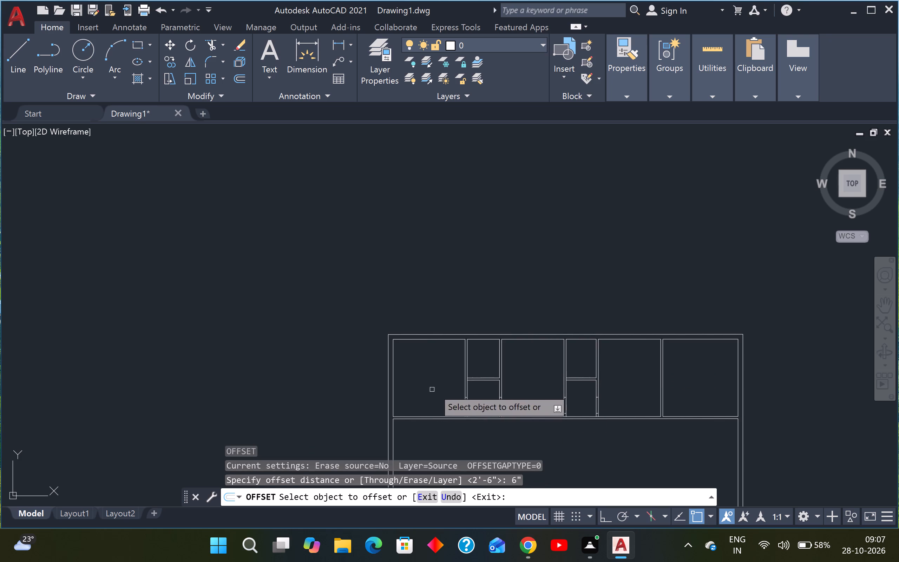
{"action": "scroll", "coordinate": [478, 381], "scroll_direction": "up", "scroll_amount": 5}
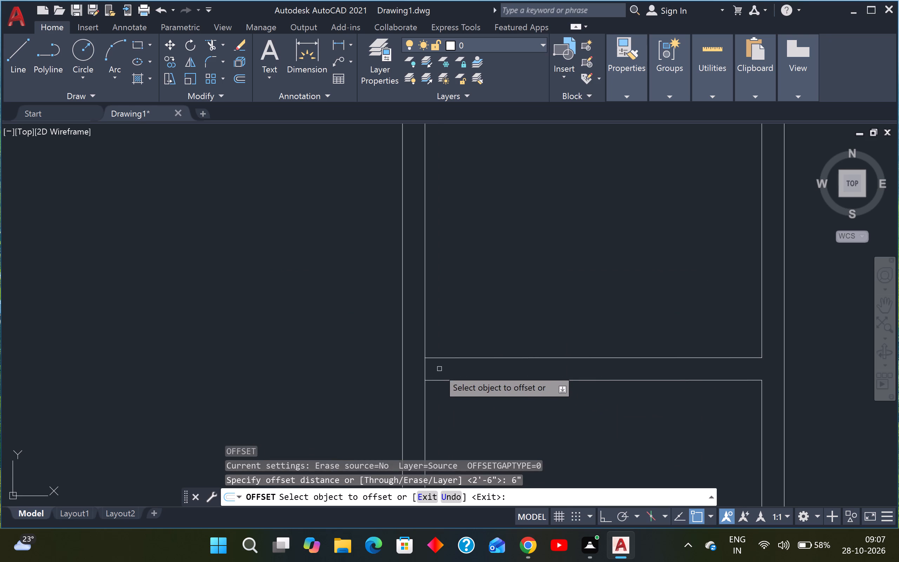
{"action": "left_click", "coordinate": [426, 366]}
{"action": "left_click", "coordinate": [473, 369]}
Offset the end line of the second horizontal partition 6" inward from the third vertical partition.
{"action": "scroll", "coordinate": [475, 369], "scroll_direction": "down", "scroll_amount": 4}
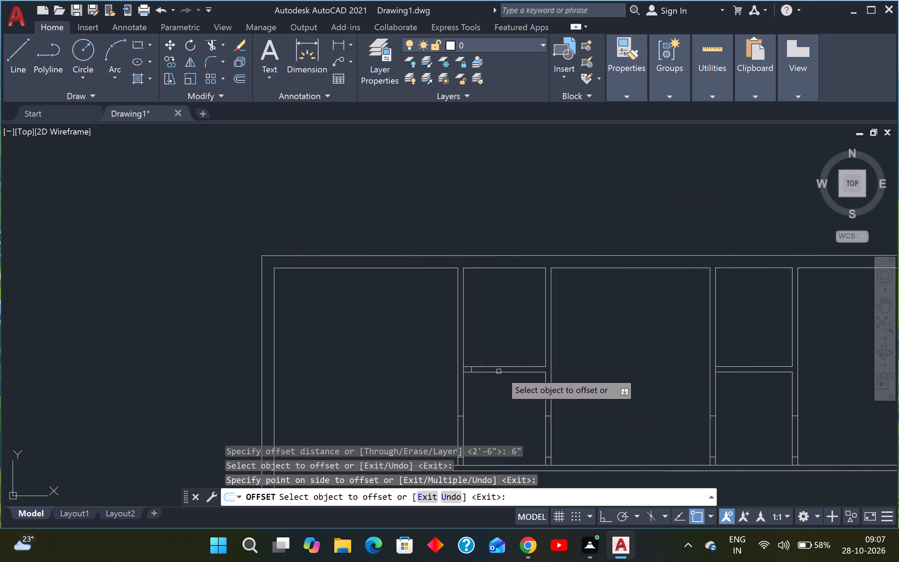
{"action": "scroll", "coordinate": [503, 371], "scroll_direction": "down", "scroll_amount": 1}
{"action": "scroll", "coordinate": [637, 369], "scroll_direction": "up", "scroll_amount": 3}
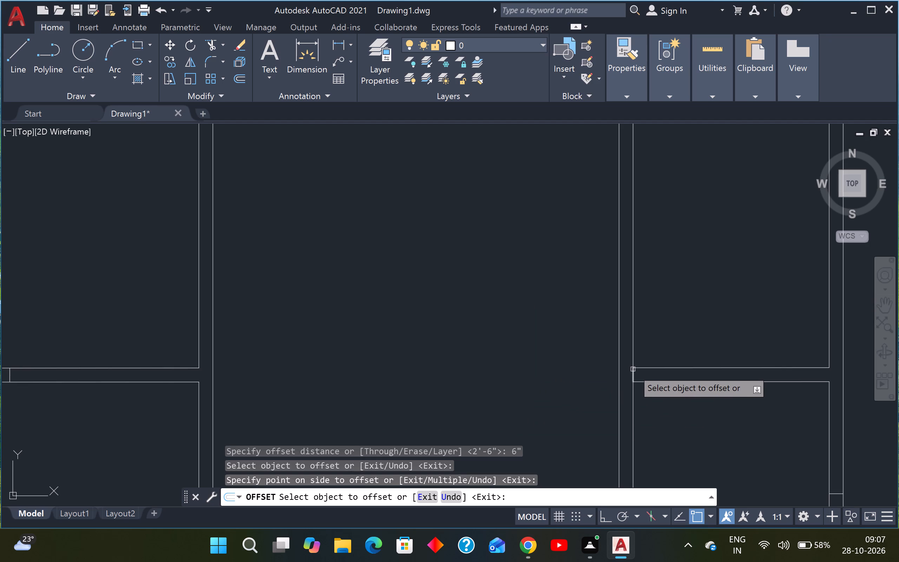
{"action": "left_click", "coordinate": [633, 372]}
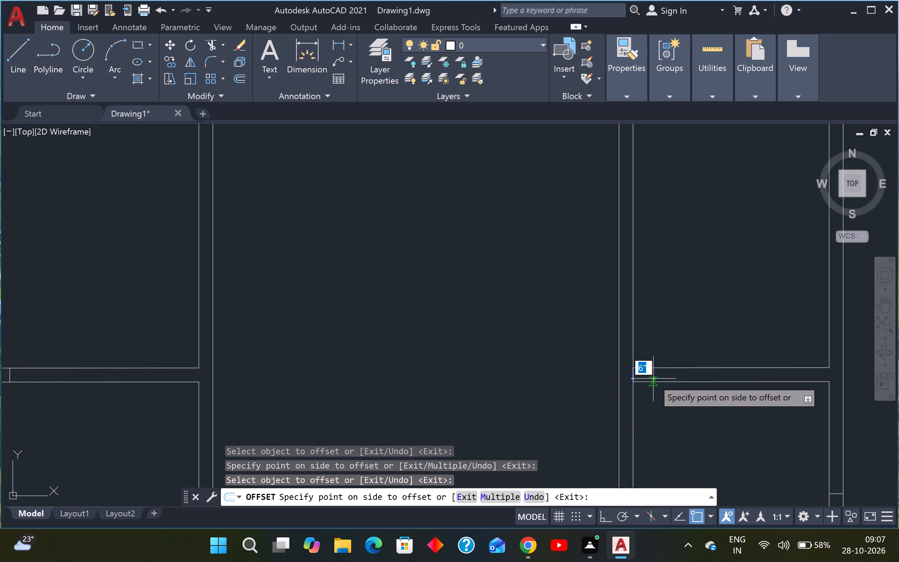
{"action": "left_click", "coordinate": [666, 375]}
{"action": "key", "text": "Escape"}
{"action": "key", "text": "Escape"}
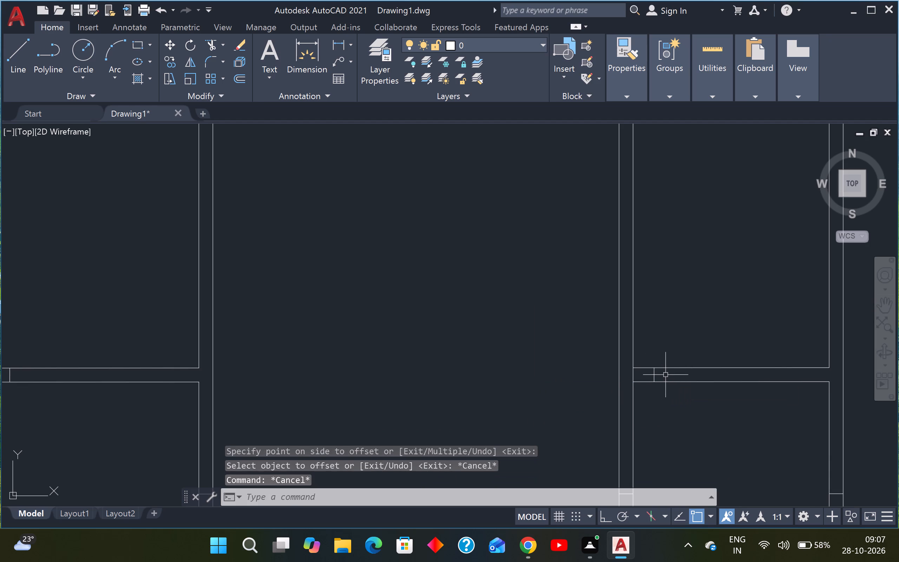
Offset the second horizontal partition's inner jamb line 2' towards the fourth vertical partition to mark an opening.
{"action": "type", "text": "o"}
{"action": "key", "text": "space"}
{"action": "type", "text": "2'"}
{"action": "key", "text": "Return"}
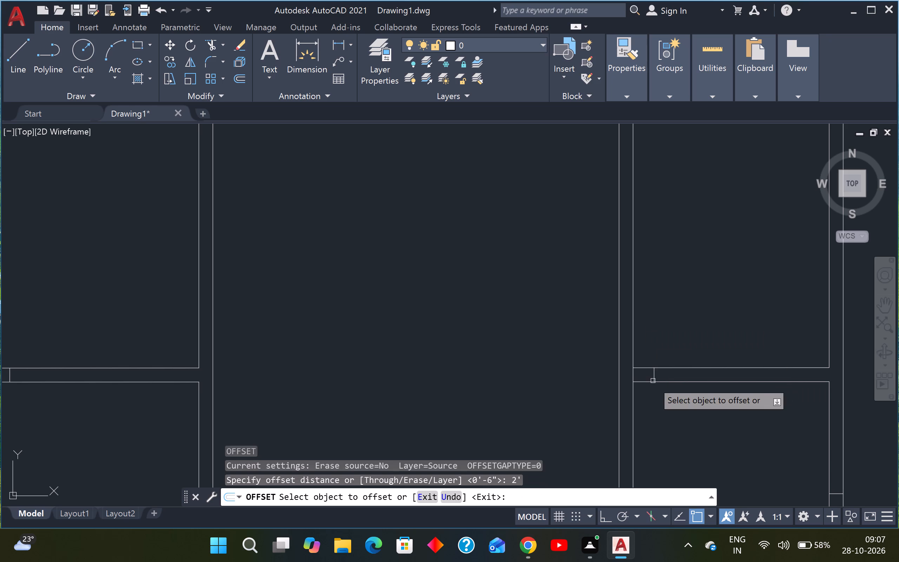
{"action": "left_click", "coordinate": [653, 381]}
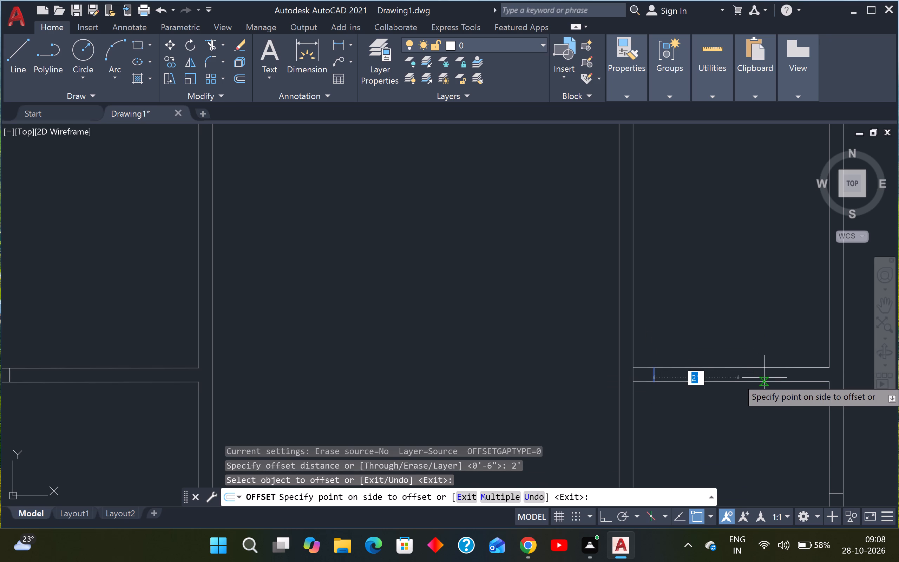
{"action": "left_click", "coordinate": [764, 378]}
Offset the first horizontal partition's inner jamb line 2' towards the second vertical partition, closing the Windows Security window that interrupts.
{"action": "scroll", "coordinate": [765, 377], "scroll_direction": "down", "scroll_amount": 3}
{"action": "scroll", "coordinate": [591, 377], "scroll_direction": "up", "scroll_amount": 2}
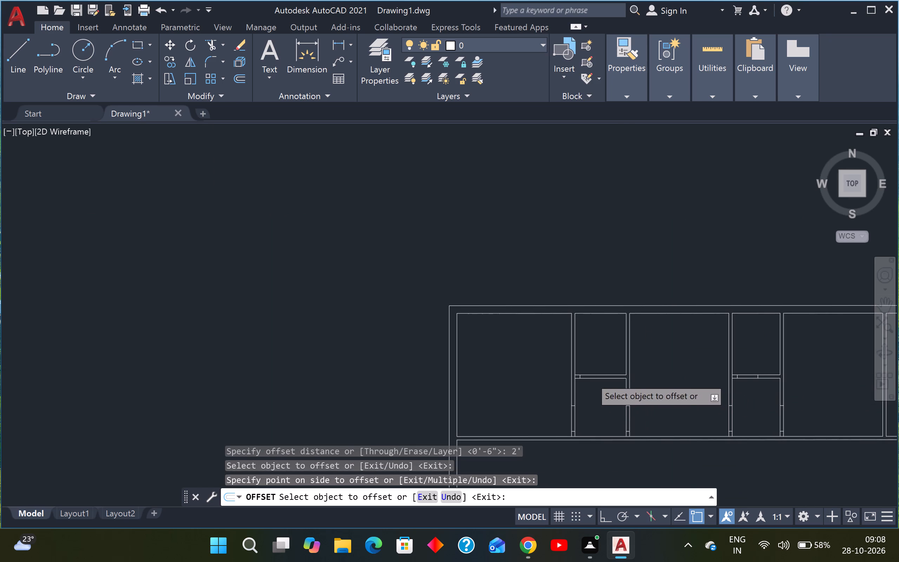
{"action": "left_click", "coordinate": [566, 379]}
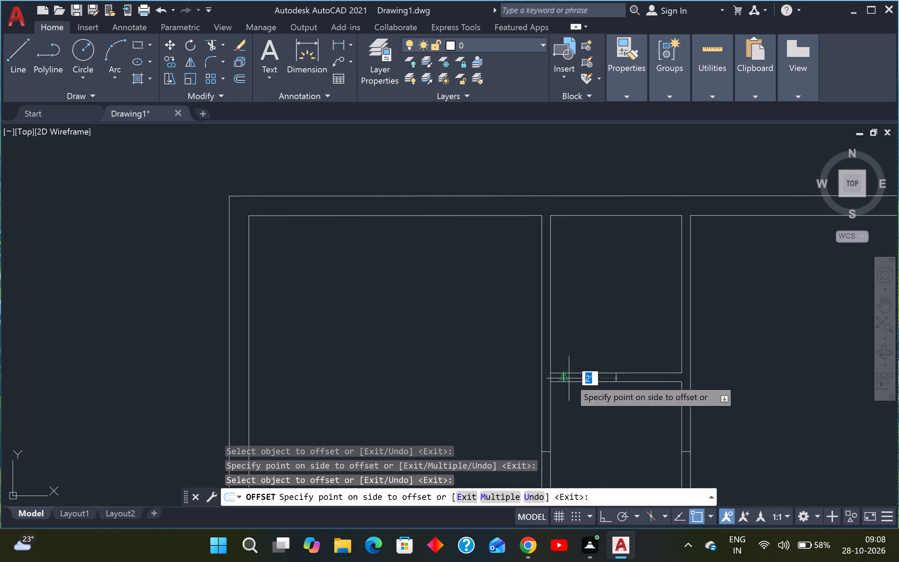
{"action": "left_click", "coordinate": [632, 379]}
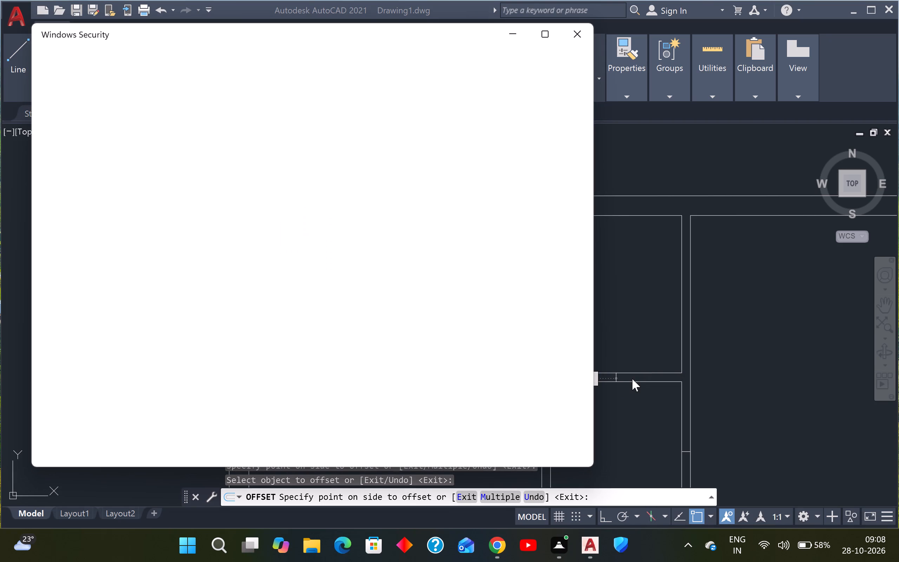
{"action": "left_click", "coordinate": [582, 34]}
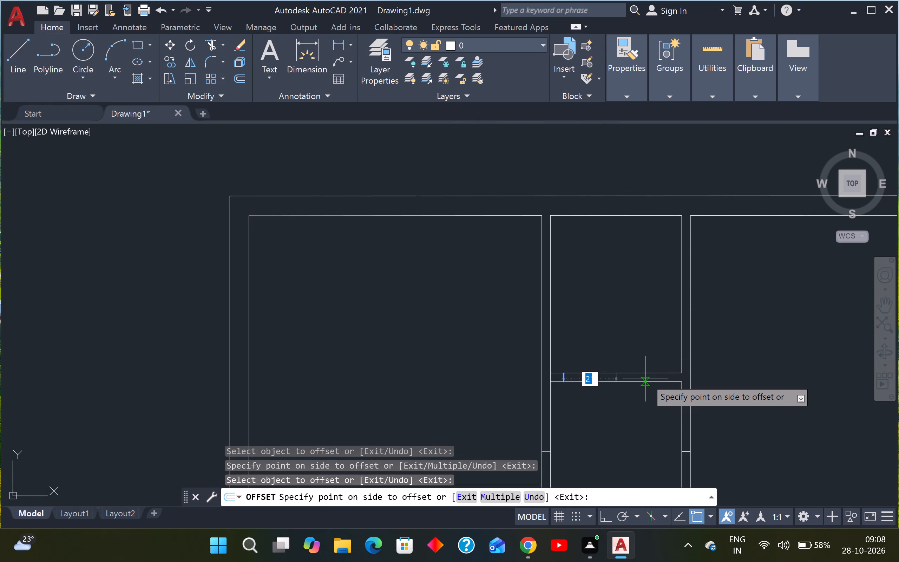
{"action": "left_click", "coordinate": [649, 376]}
{"action": "scroll", "coordinate": [652, 369], "scroll_direction": "down", "scroll_amount": 5}
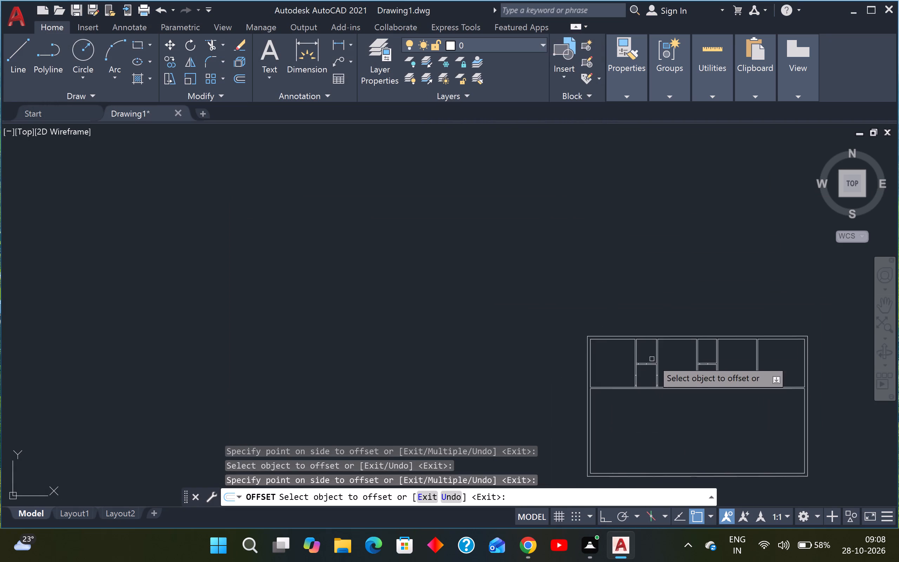
{"action": "scroll", "coordinate": [664, 374], "scroll_direction": "up", "scroll_amount": 1}
{"action": "middle_click_drag", "start_coordinate": [672, 378], "coordinate": [549, 382]}
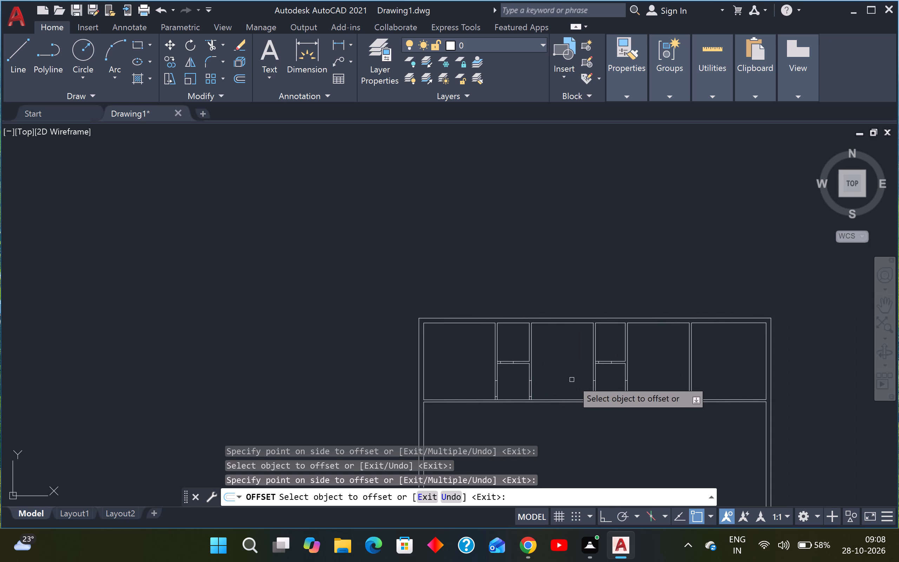
{"action": "scroll", "coordinate": [574, 380], "scroll_direction": "up", "scroll_amount": 1}
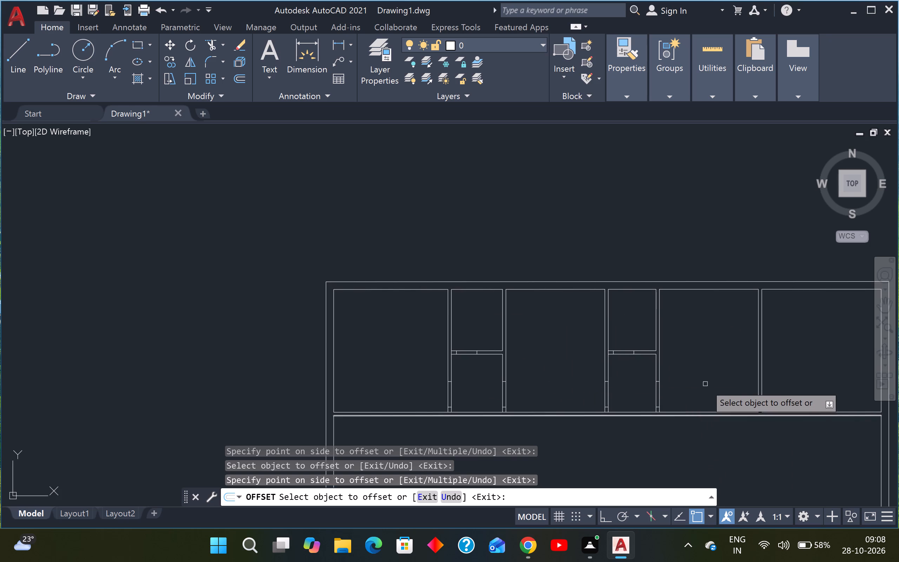
{"action": "key", "text": "Escape"}
{"action": "key", "text": "Escape"}
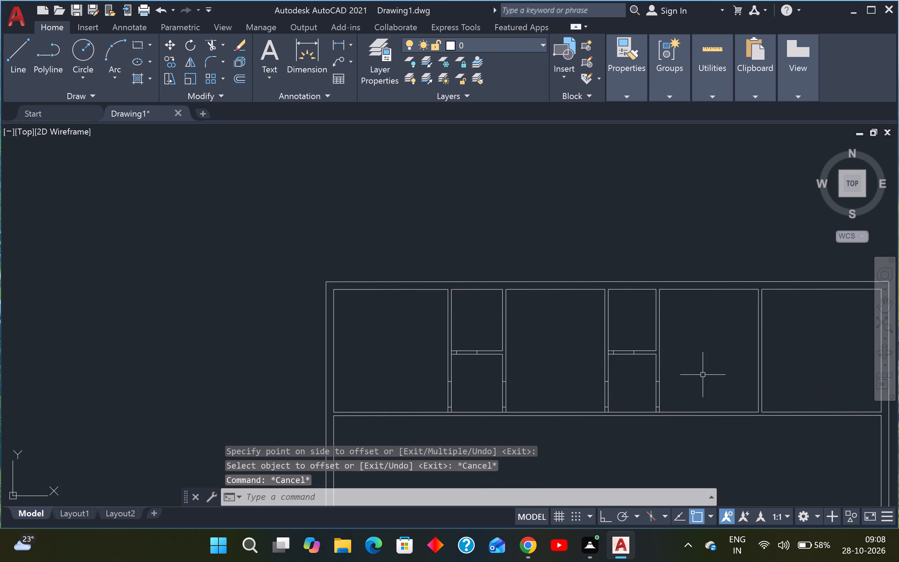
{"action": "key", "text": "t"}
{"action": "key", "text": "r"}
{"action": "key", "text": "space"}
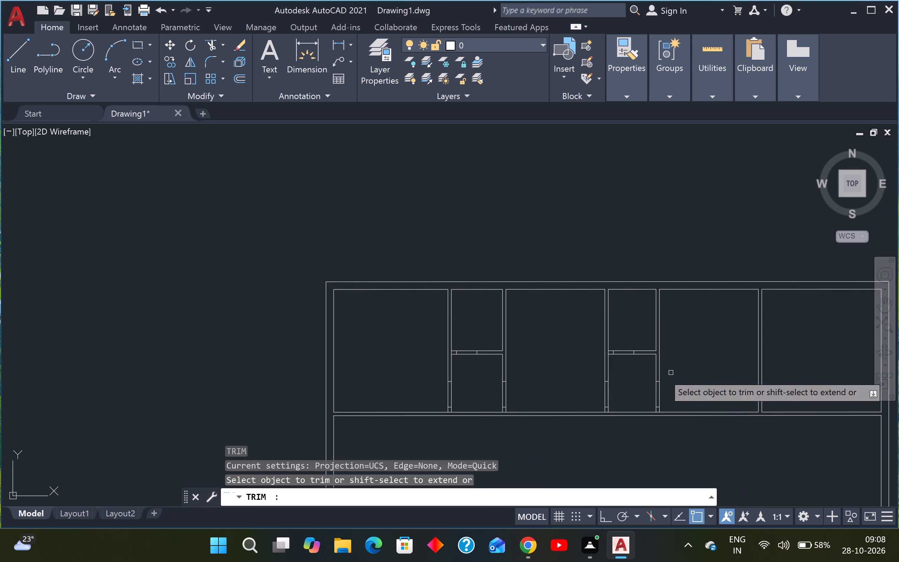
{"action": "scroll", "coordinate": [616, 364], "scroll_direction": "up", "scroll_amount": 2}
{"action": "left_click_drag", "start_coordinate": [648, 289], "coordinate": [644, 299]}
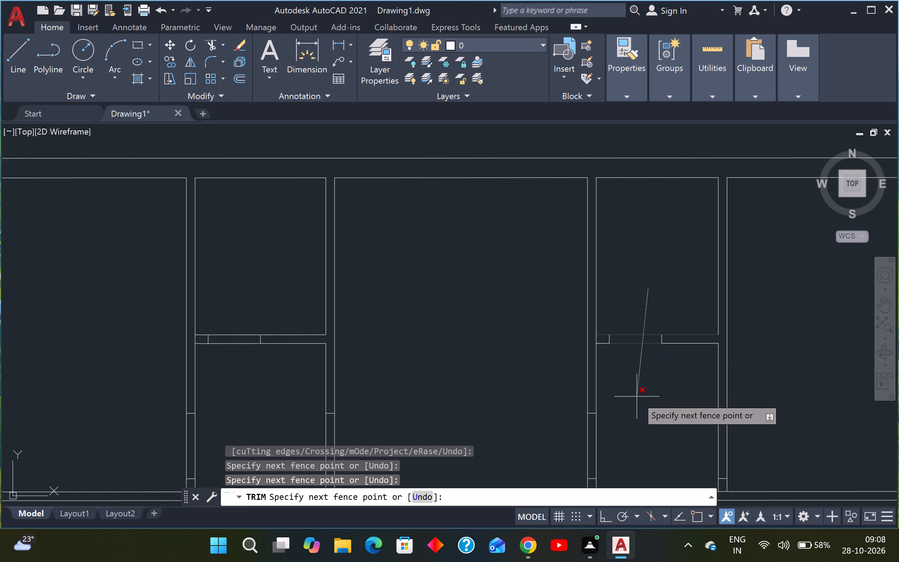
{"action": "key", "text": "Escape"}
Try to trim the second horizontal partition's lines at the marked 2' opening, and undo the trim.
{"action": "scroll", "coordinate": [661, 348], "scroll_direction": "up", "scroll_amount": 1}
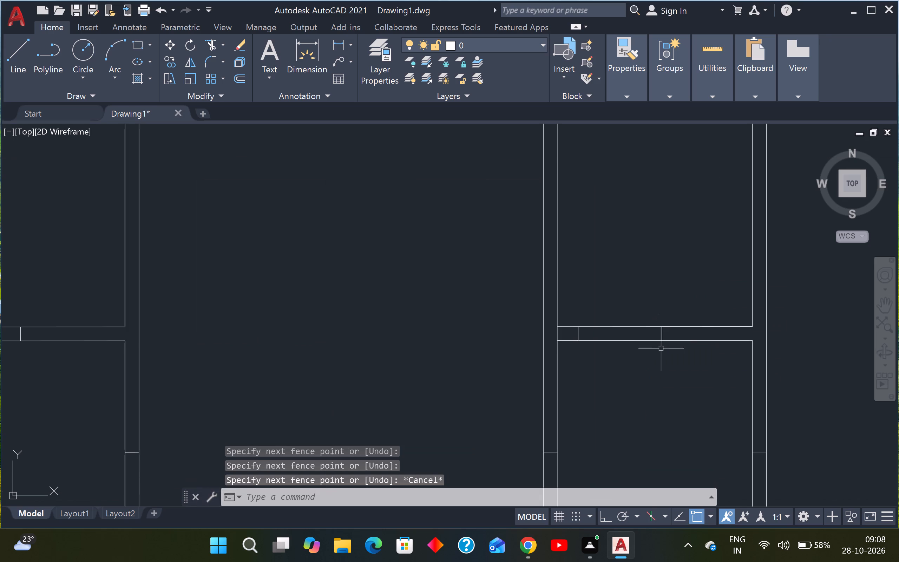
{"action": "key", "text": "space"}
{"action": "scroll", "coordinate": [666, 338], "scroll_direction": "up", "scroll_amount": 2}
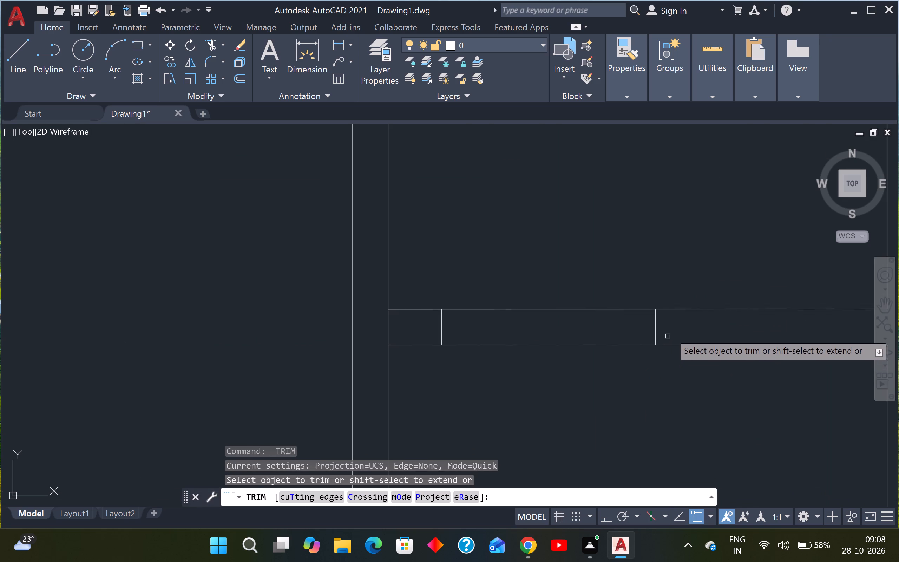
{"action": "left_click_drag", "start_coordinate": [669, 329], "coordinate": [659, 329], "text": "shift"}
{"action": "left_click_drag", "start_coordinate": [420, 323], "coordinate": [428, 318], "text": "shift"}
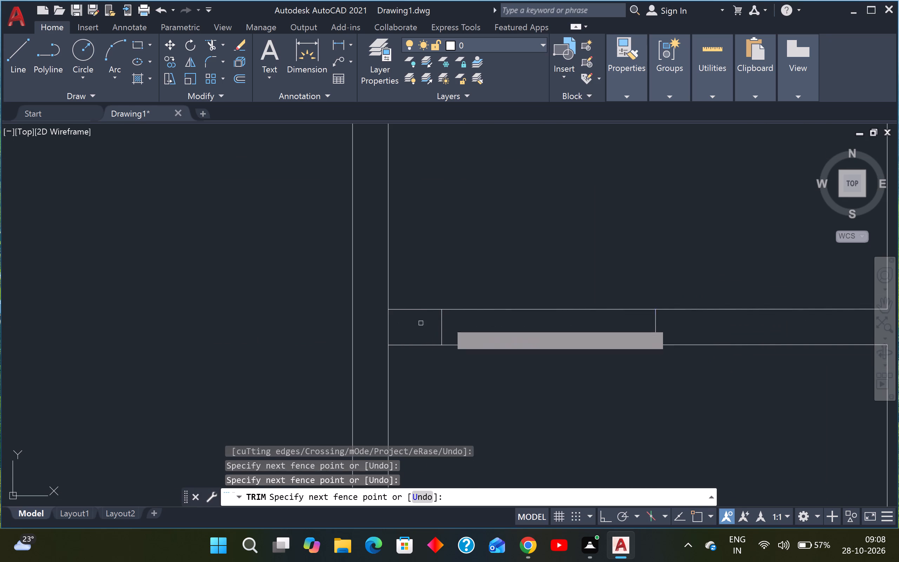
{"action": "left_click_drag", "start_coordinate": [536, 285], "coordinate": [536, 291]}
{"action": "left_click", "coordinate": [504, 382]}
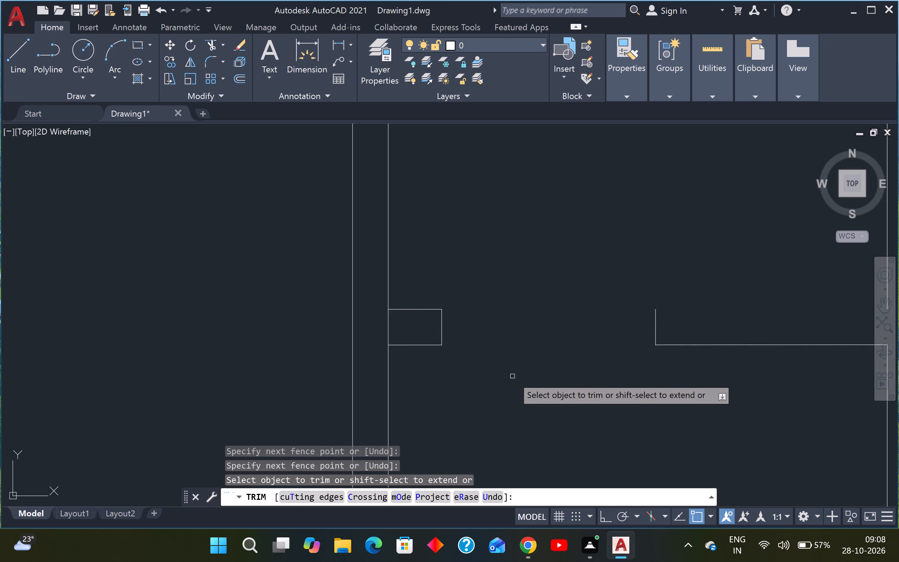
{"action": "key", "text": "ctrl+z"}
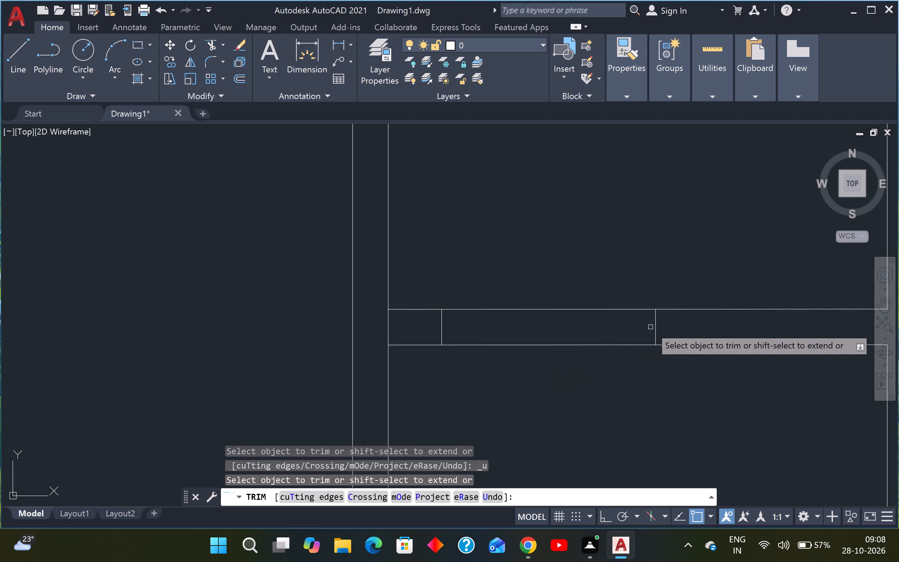
Trim both lines of the second horizontal partition between its jamb lines to clear the 2' opening.
{"action": "left_click", "coordinate": [667, 321], "text": "shift"}
{"action": "left_click", "coordinate": [649, 320], "text": "shift"}
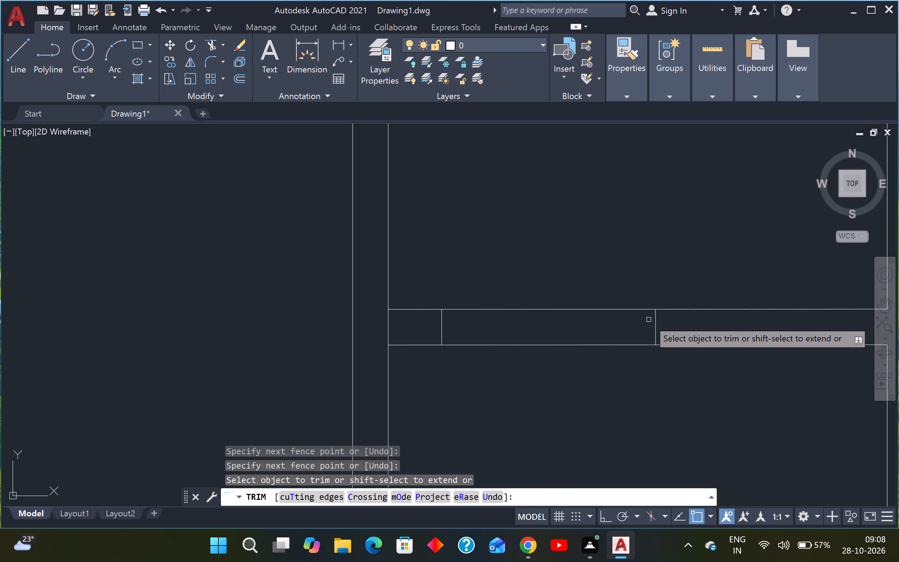
{"action": "left_click_drag", "start_coordinate": [597, 284], "coordinate": [594, 289]}
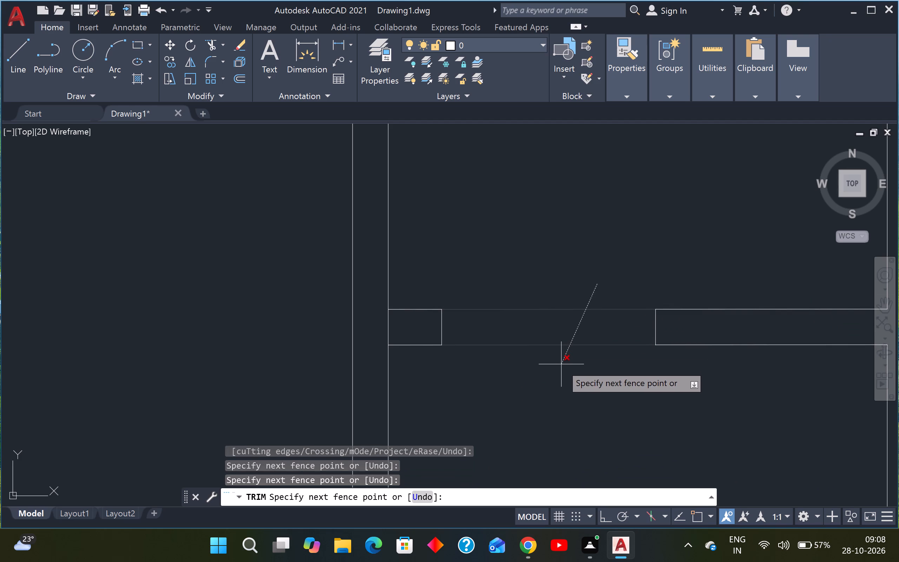
{"action": "left_click_drag", "start_coordinate": [561, 364], "coordinate": [565, 362]}
Trim both faces of the fourth vertical partition between its two jamb lines, using the jamb lines as cutting edges.
{"action": "scroll", "coordinate": [570, 357], "scroll_direction": "down", "scroll_amount": 4}
{"action": "scroll", "coordinate": [608, 387], "scroll_direction": "down", "scroll_amount": 3}
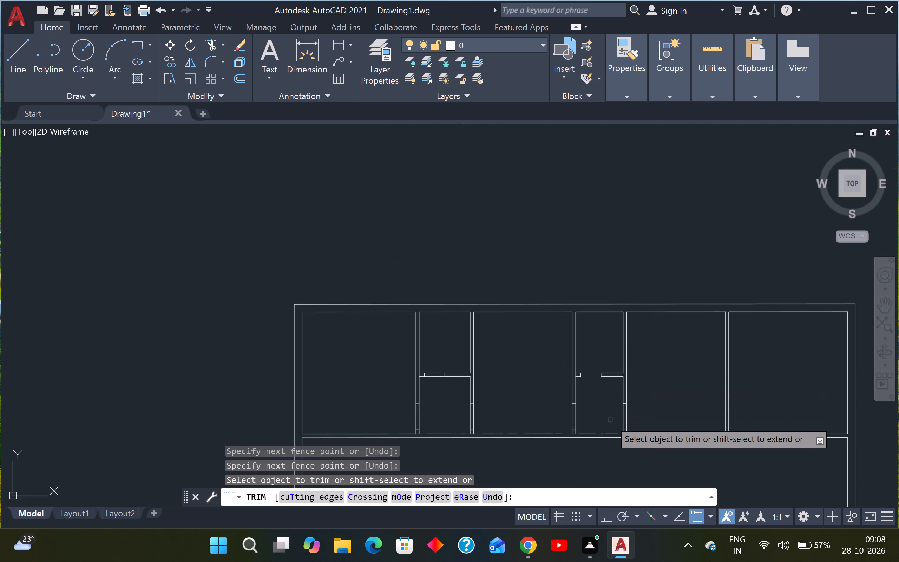
{"action": "scroll", "coordinate": [612, 421], "scroll_direction": "up", "scroll_amount": 3}
{"action": "left_click_drag", "start_coordinate": [685, 406], "coordinate": [673, 404]}
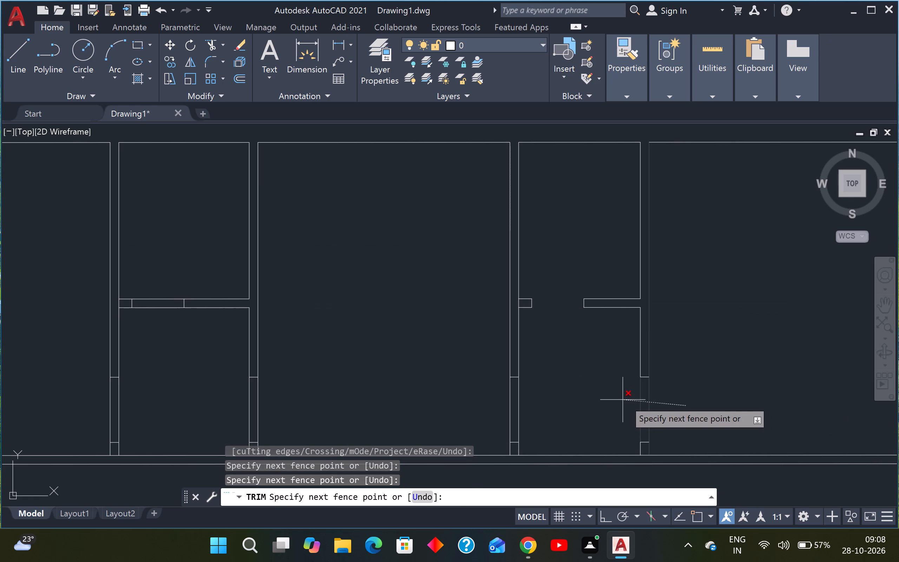
{"action": "left_click", "coordinate": [714, 394]}
{"action": "scroll", "coordinate": [644, 396], "scroll_direction": "up", "scroll_amount": 2}
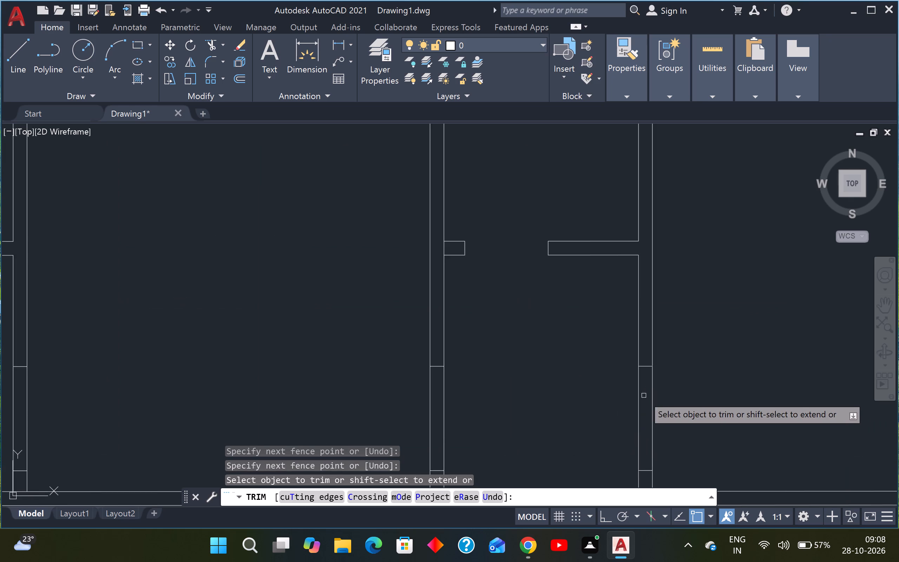
{"action": "scroll", "coordinate": [643, 396], "scroll_direction": "up", "scroll_amount": 1}
{"action": "scroll", "coordinate": [654, 314], "scroll_direction": "up", "scroll_amount": 2}
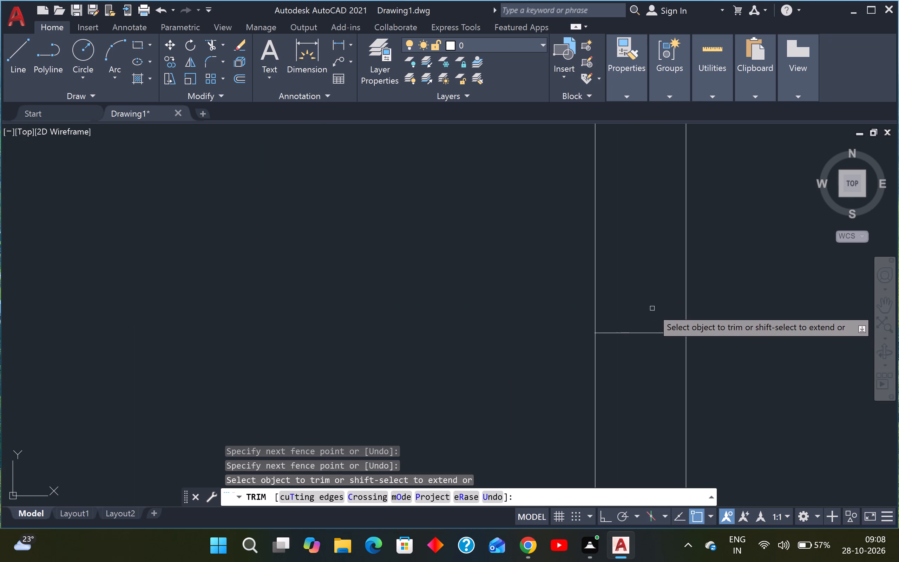
{"action": "left_click", "coordinate": [654, 302], "text": "shift"}
{"action": "scroll", "coordinate": [652, 379], "scroll_direction": "down", "scroll_amount": 3, "text": "shift"}
{"action": "scroll", "coordinate": [651, 414], "scroll_direction": "down", "scroll_amount": 3, "text": "shift"}
{"action": "scroll", "coordinate": [654, 440], "scroll_direction": "up", "scroll_amount": 3, "text": "shift"}
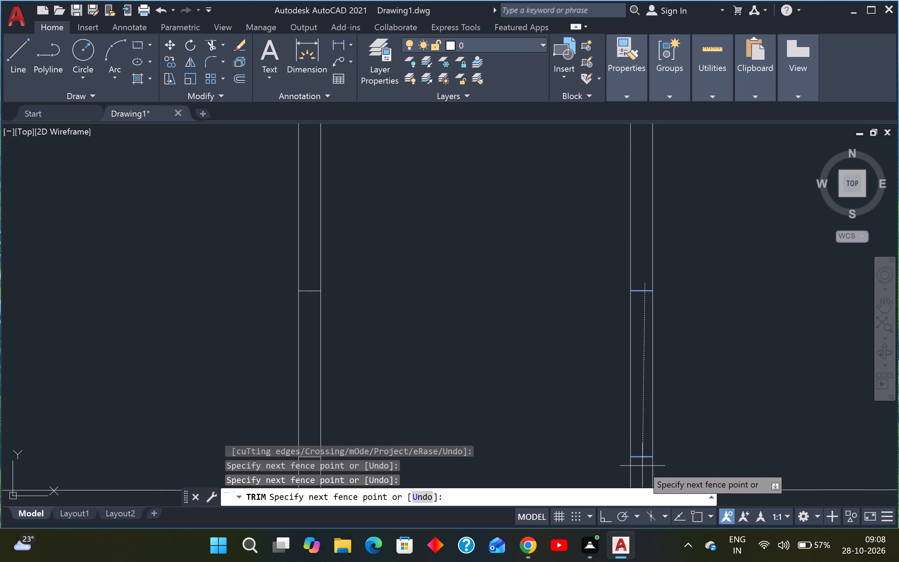
{"action": "left_click", "coordinate": [642, 465], "text": "shift"}
{"action": "left_click_drag", "start_coordinate": [688, 379], "coordinate": [678, 379]}
{"action": "left_click", "coordinate": [589, 389]}
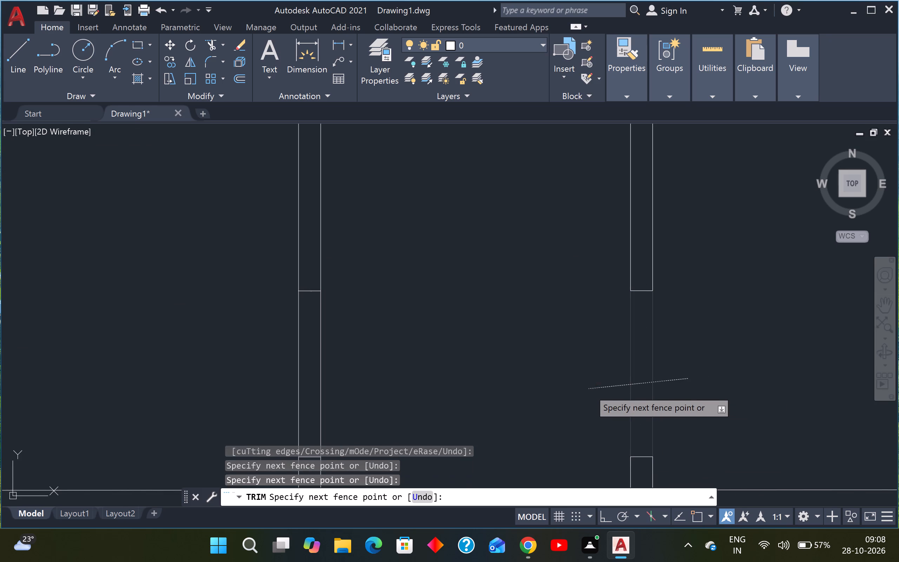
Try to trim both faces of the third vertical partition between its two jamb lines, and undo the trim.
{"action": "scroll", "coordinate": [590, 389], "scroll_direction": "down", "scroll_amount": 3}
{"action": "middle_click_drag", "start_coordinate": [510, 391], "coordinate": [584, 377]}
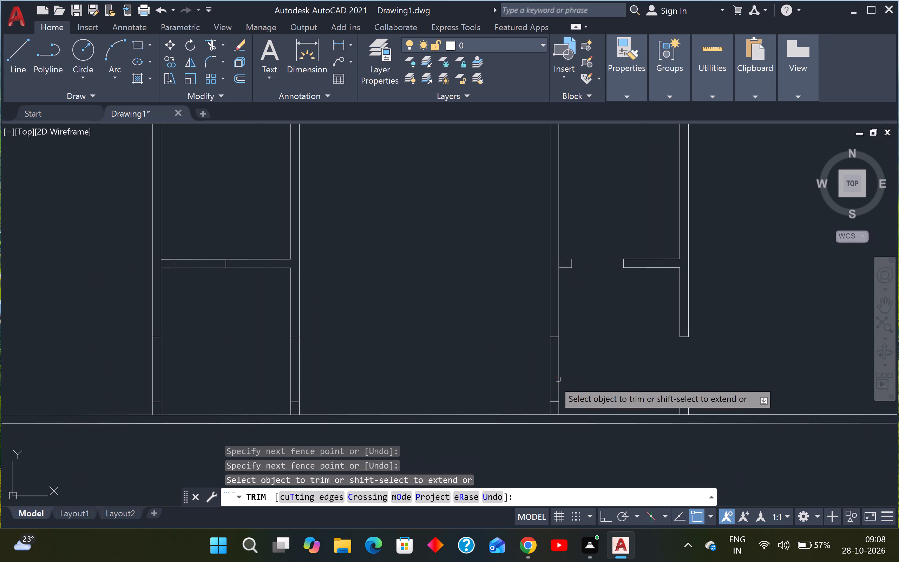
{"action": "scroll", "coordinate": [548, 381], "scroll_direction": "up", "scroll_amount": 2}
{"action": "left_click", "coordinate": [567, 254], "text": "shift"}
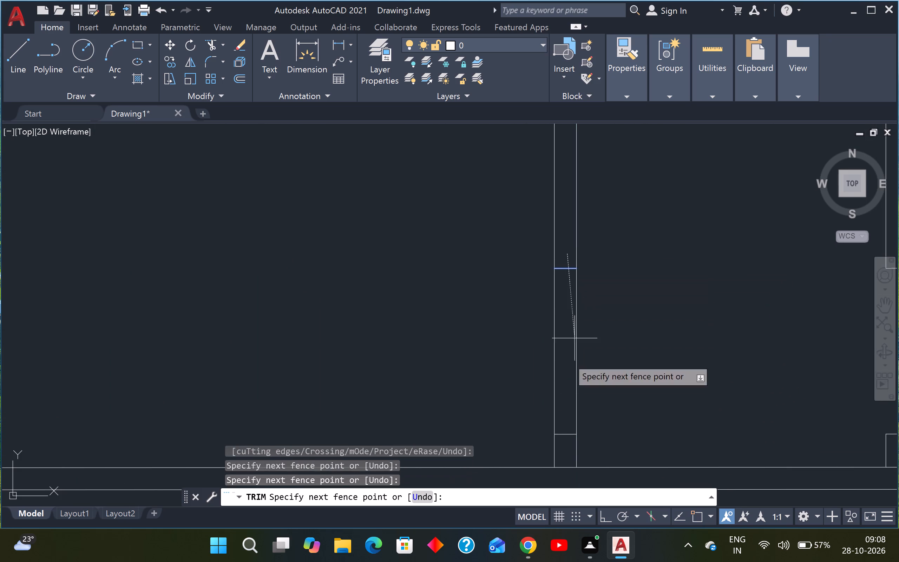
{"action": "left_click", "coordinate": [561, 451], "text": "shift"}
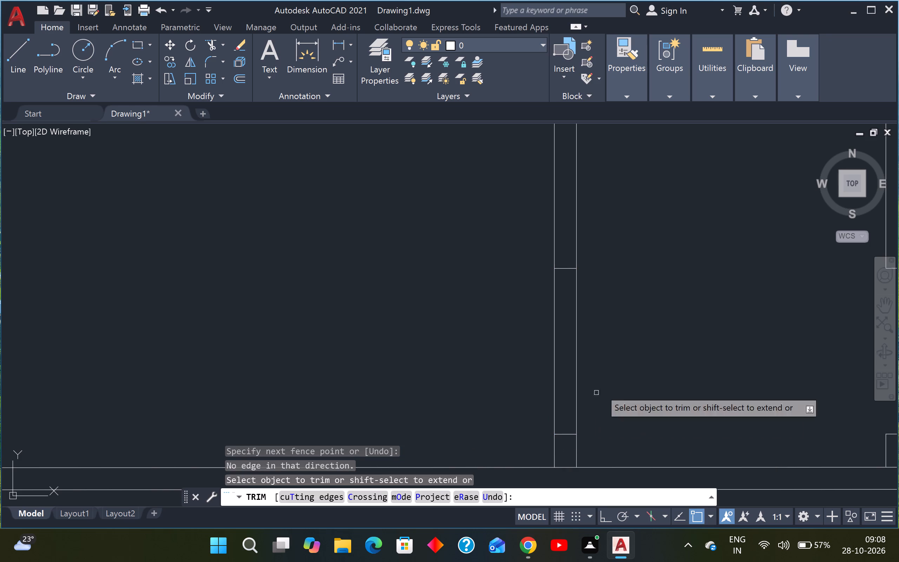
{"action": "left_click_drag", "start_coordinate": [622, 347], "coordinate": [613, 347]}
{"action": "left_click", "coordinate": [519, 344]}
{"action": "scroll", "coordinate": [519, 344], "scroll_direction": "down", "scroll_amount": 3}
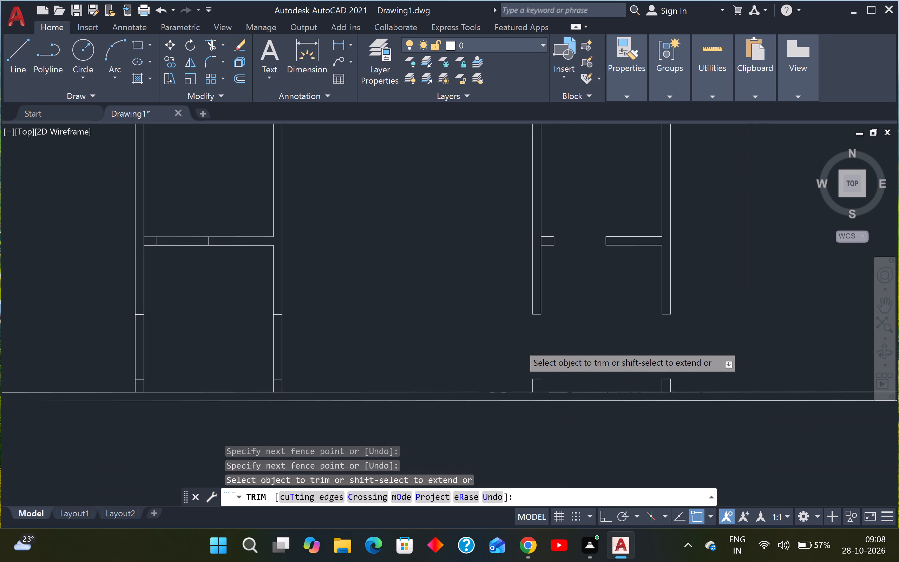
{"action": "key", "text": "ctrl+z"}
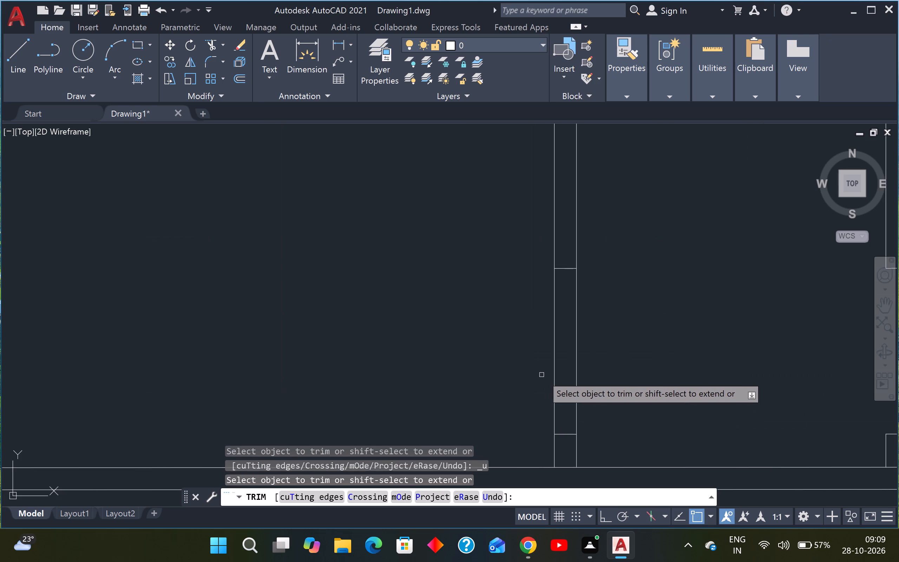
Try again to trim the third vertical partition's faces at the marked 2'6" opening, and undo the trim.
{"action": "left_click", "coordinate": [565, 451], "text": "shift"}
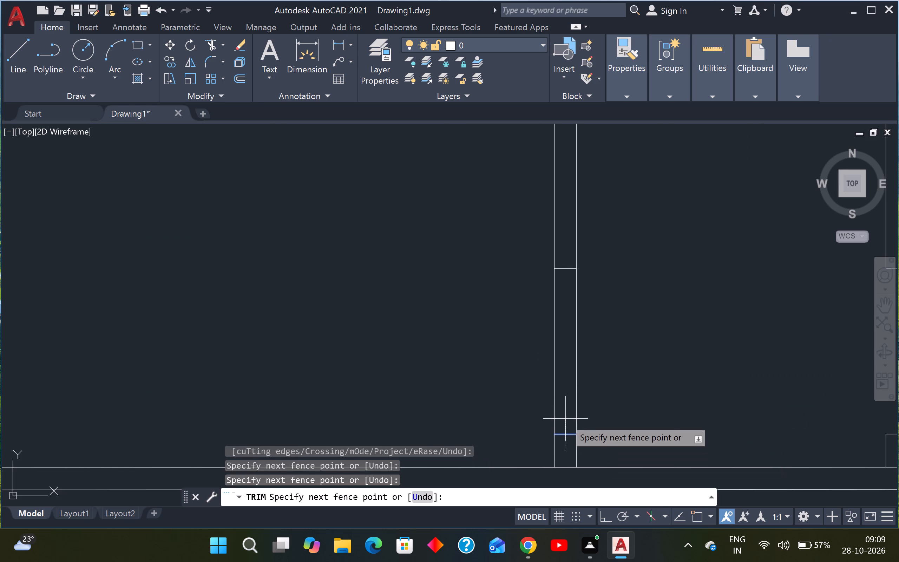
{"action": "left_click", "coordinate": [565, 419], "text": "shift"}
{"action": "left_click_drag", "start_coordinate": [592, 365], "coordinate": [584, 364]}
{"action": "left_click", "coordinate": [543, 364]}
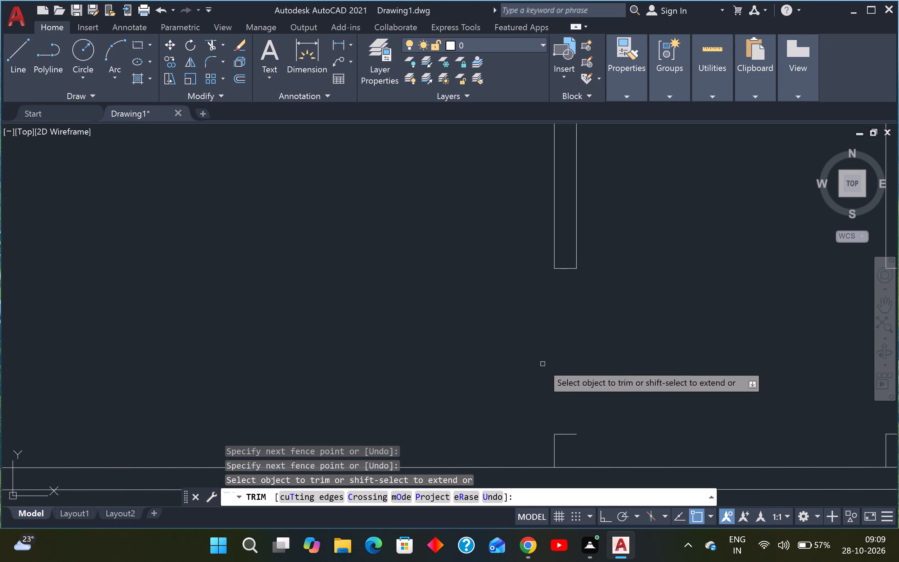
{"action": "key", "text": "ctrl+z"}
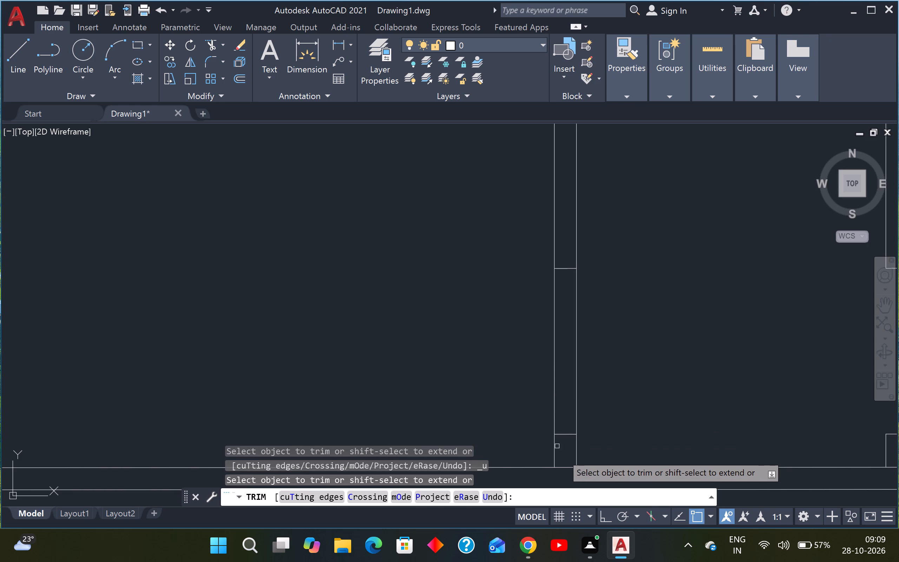
Trim both faces of the third vertical partition between its jamb lines to clear the 2'6" opening.
{"action": "scroll", "coordinate": [573, 438], "scroll_direction": "up", "scroll_amount": 3}
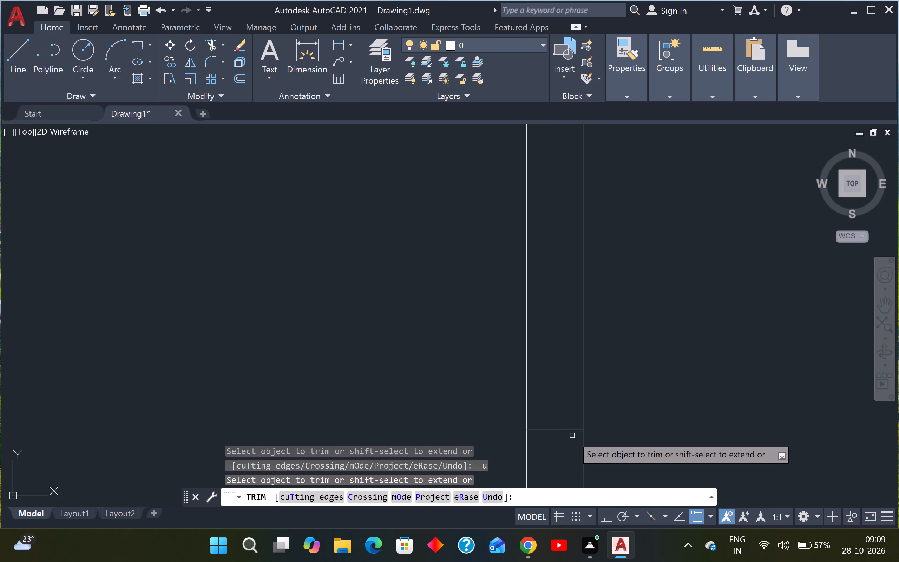
{"action": "left_click", "coordinate": [572, 435], "text": "shift"}
{"action": "left_click", "coordinate": [577, 409], "text": "shift"}
{"action": "left_click_drag", "start_coordinate": [605, 363], "coordinate": [594, 363]}
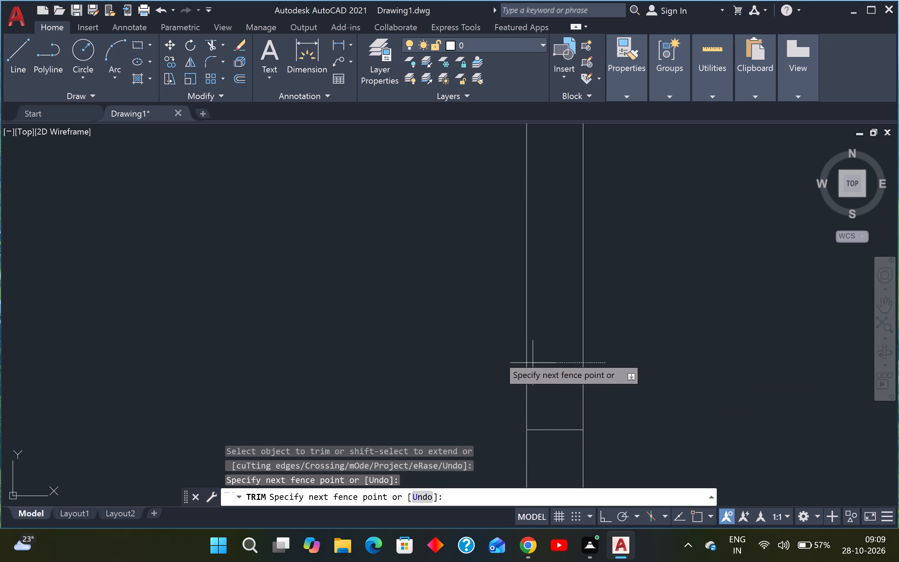
{"action": "scroll", "coordinate": [469, 346], "scroll_direction": "down", "scroll_amount": 3}
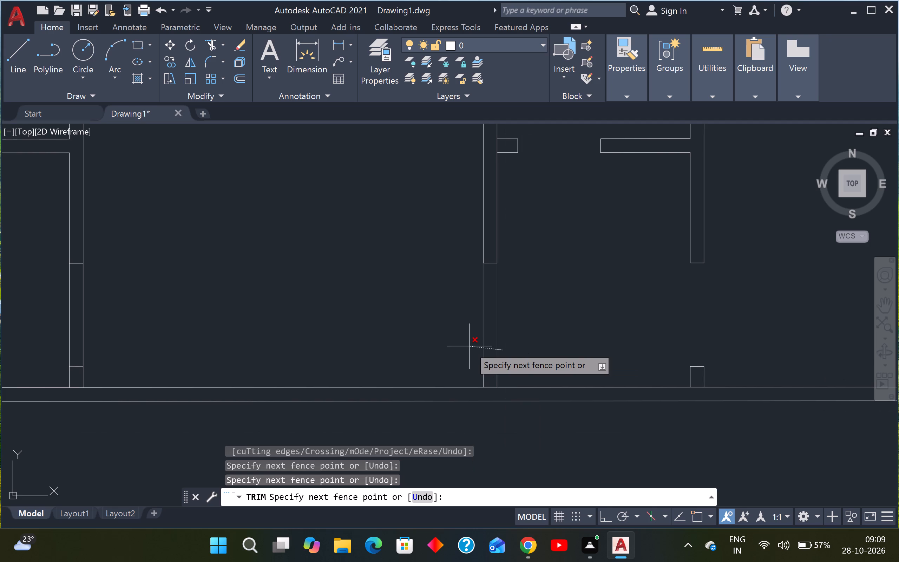
{"action": "scroll", "coordinate": [469, 346], "scroll_direction": "down", "scroll_amount": 2}
{"action": "left_click", "coordinate": [469, 346]}
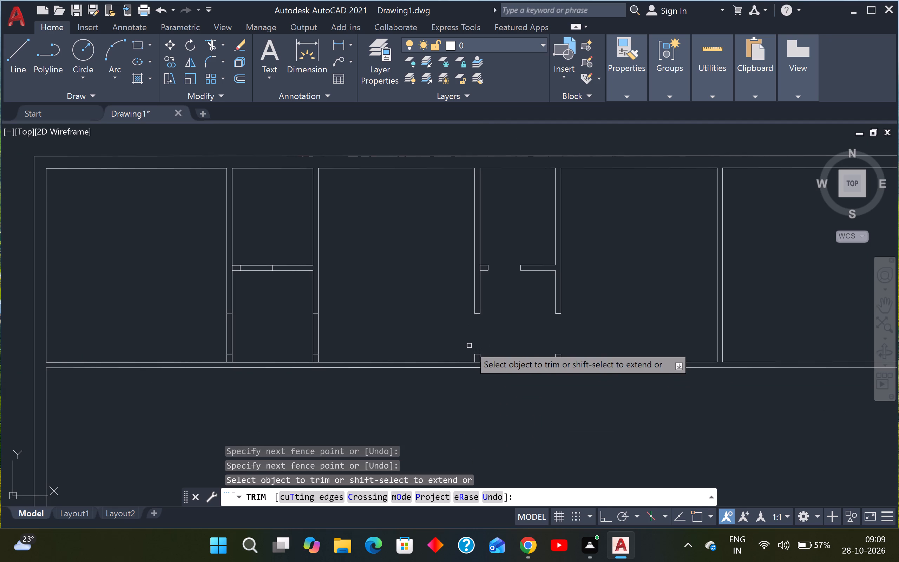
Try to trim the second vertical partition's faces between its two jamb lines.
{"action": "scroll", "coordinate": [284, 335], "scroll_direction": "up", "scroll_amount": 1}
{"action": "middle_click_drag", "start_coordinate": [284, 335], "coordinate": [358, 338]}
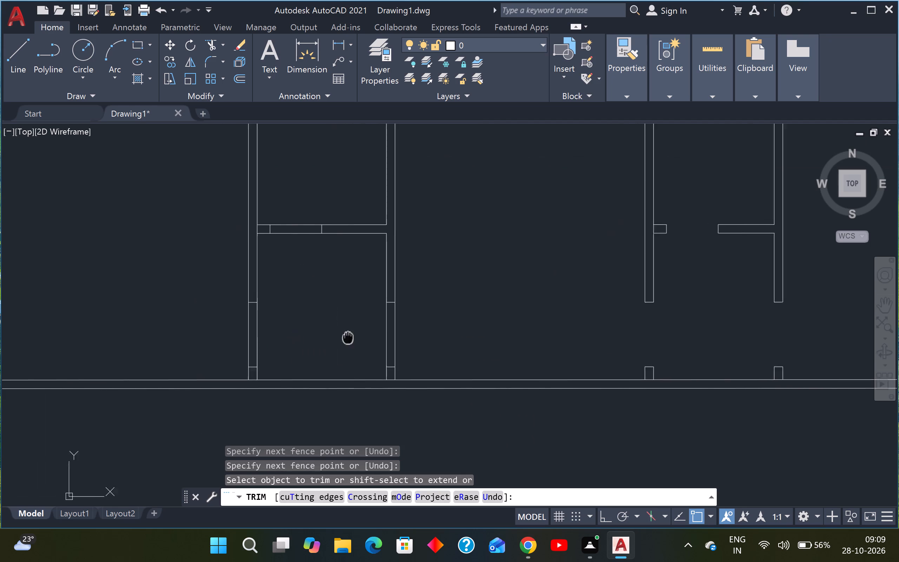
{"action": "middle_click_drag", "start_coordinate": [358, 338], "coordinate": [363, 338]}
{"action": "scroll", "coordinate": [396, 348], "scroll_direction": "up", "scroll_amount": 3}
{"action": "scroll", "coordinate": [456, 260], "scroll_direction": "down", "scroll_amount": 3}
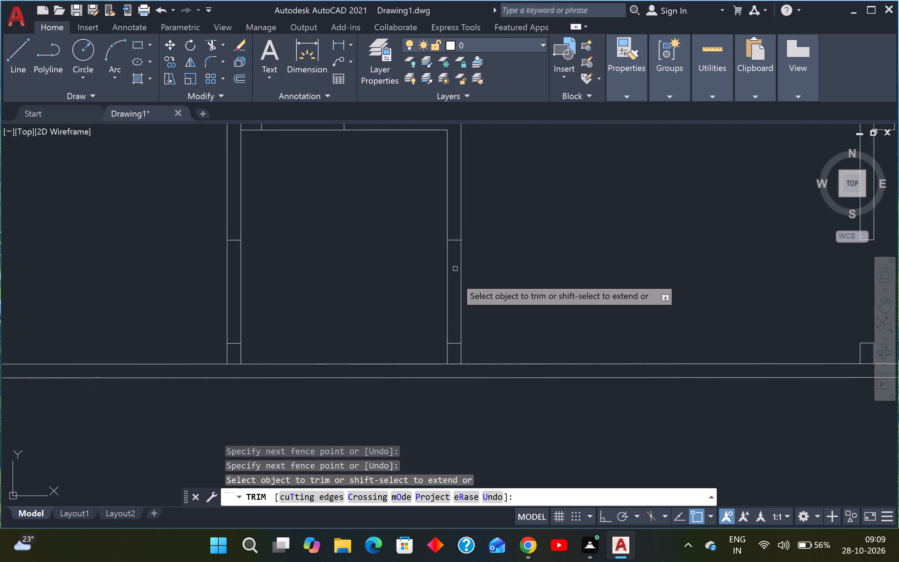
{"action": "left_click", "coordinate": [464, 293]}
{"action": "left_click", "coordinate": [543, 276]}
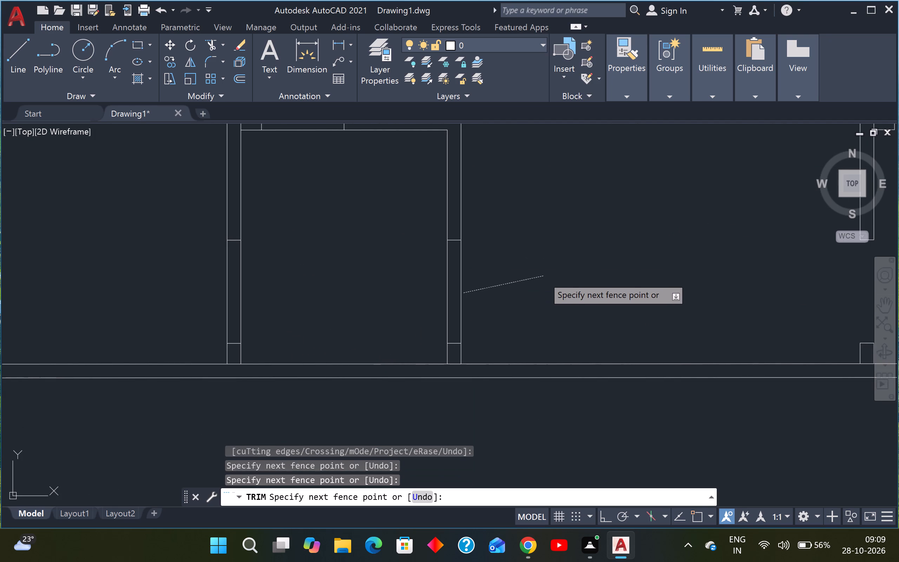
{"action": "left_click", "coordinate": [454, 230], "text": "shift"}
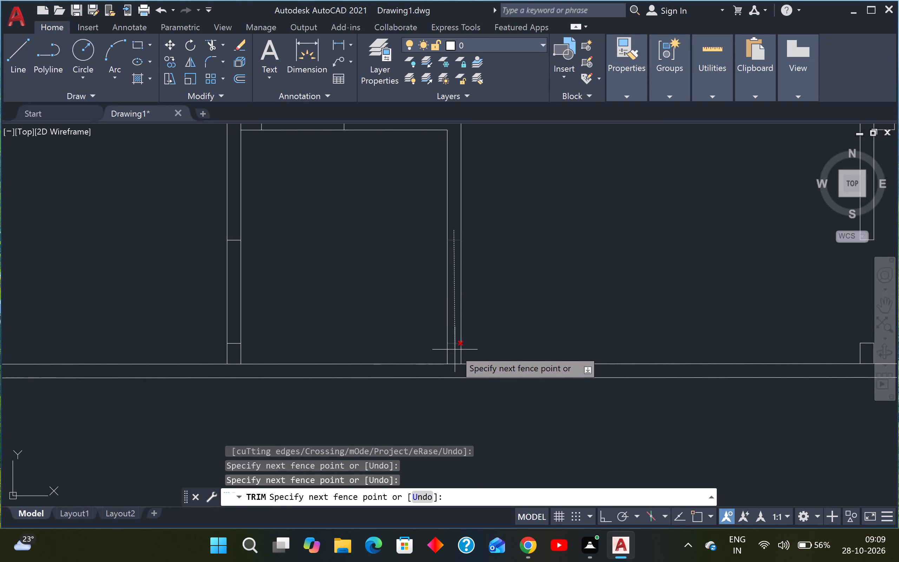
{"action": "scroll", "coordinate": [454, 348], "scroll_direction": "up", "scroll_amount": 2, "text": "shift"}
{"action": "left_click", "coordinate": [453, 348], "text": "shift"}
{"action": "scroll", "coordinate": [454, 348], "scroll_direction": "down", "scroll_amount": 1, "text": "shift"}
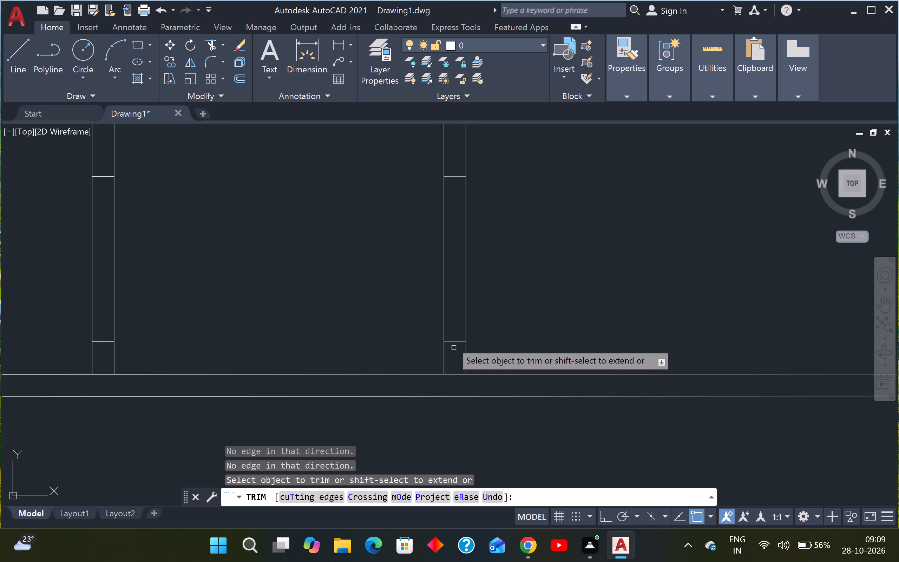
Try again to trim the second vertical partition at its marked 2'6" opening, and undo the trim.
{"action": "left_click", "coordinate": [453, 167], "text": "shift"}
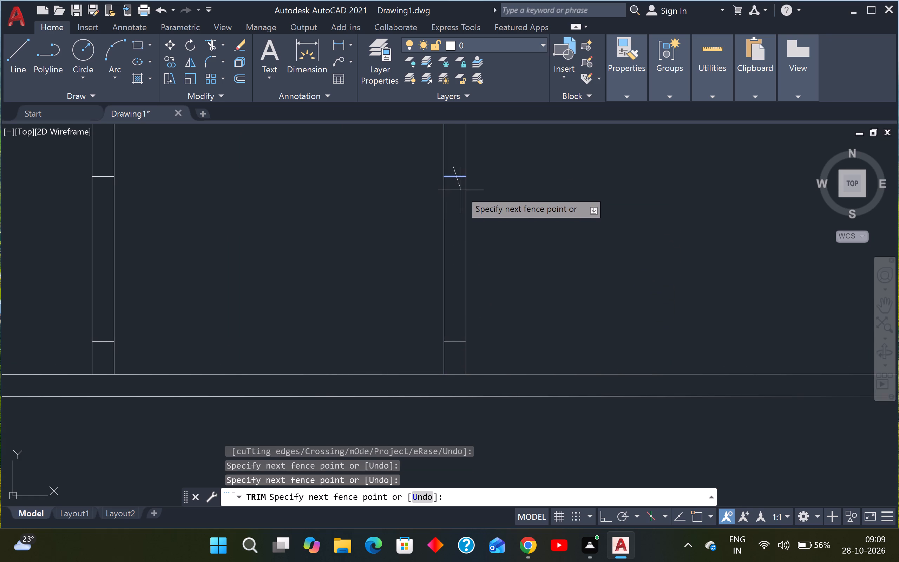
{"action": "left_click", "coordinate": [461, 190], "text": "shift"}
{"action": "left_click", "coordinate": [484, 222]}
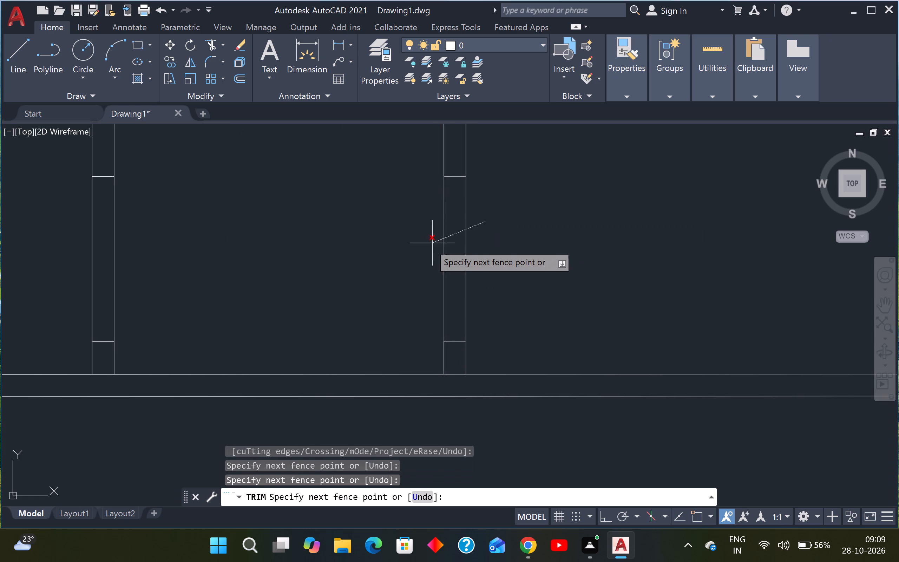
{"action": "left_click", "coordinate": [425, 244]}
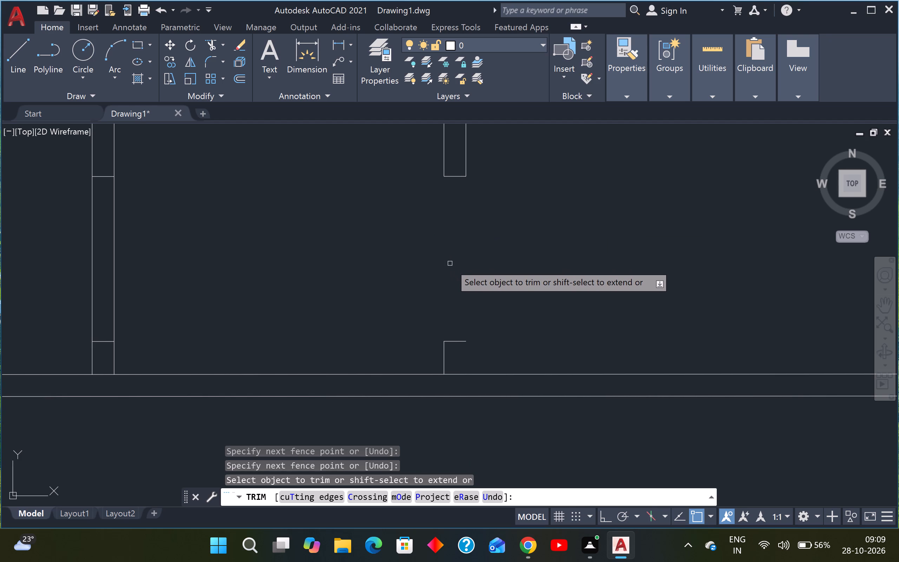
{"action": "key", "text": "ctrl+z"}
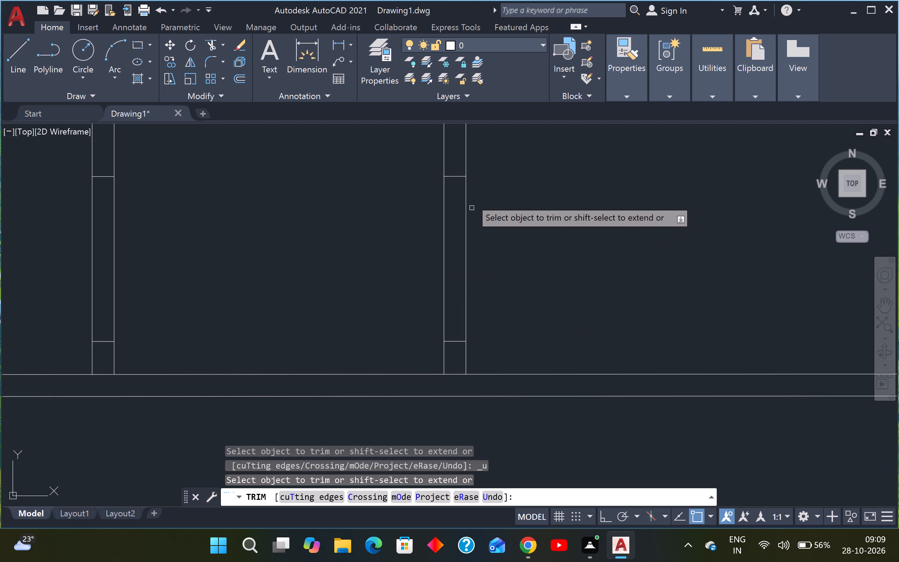
Trim both faces of the second vertical partition between its jamb lines to clear the 2'6" opening.
{"action": "left_click", "coordinate": [455, 170], "text": "shift"}
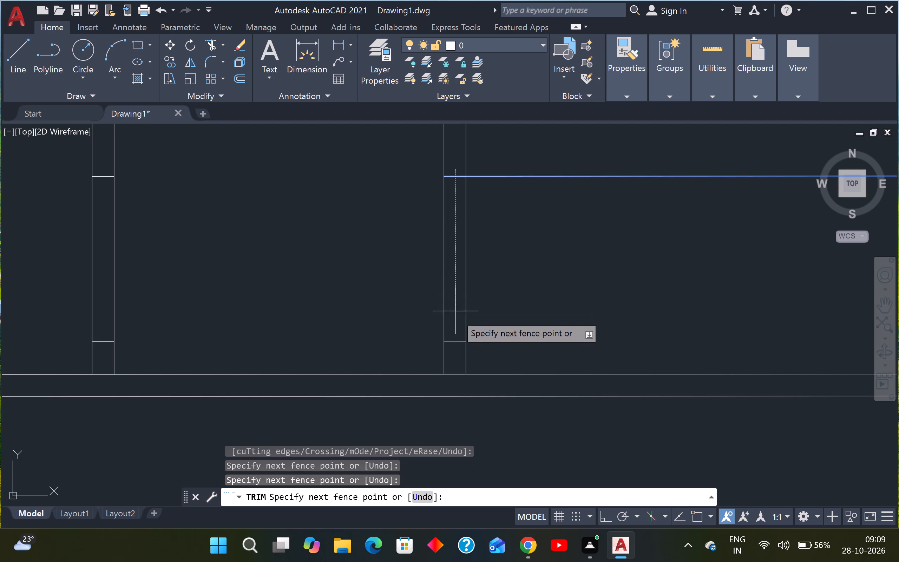
{"action": "left_click", "coordinate": [462, 346], "text": "shift"}
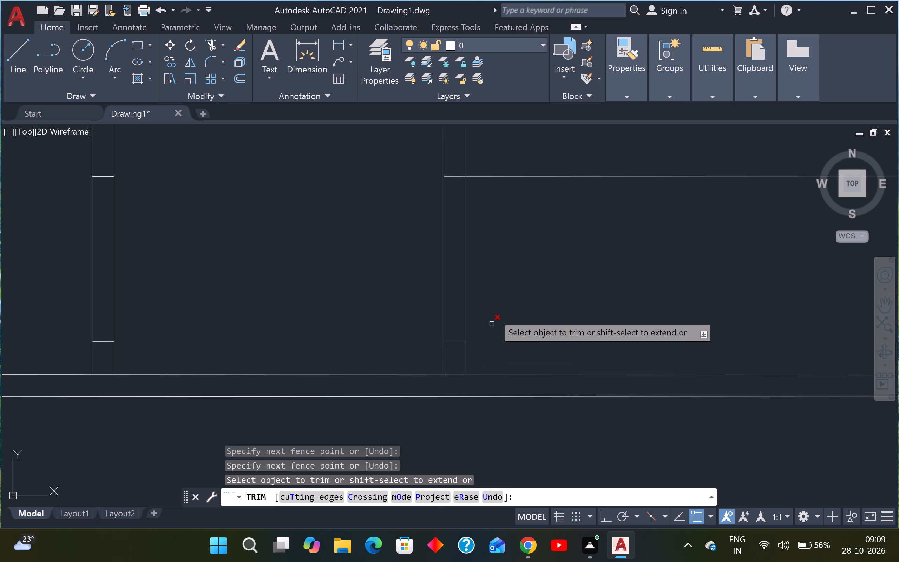
{"action": "left_click_drag", "start_coordinate": [527, 164], "coordinate": [516, 194]}
{"action": "left_click", "coordinate": [506, 251]}
{"action": "left_click", "coordinate": [506, 266]}
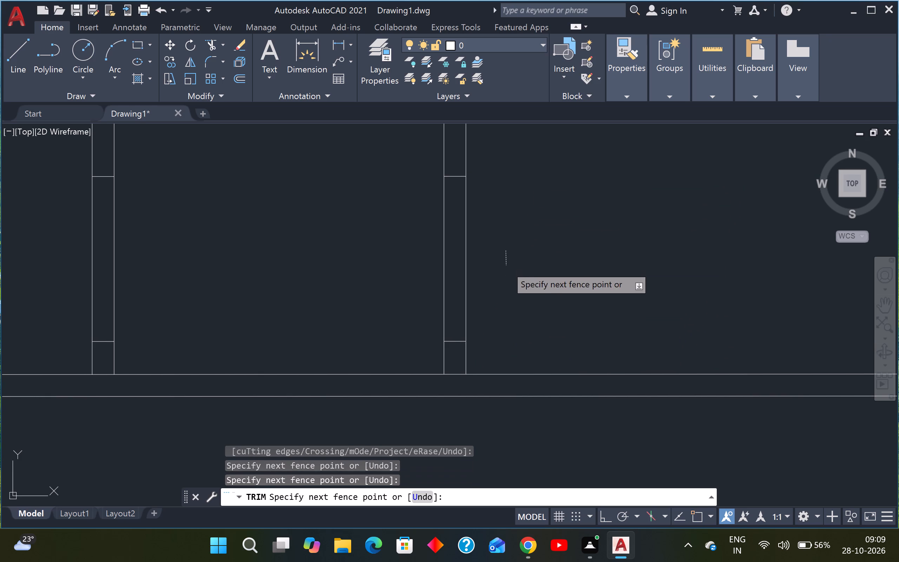
{"action": "left_click", "coordinate": [420, 271]}
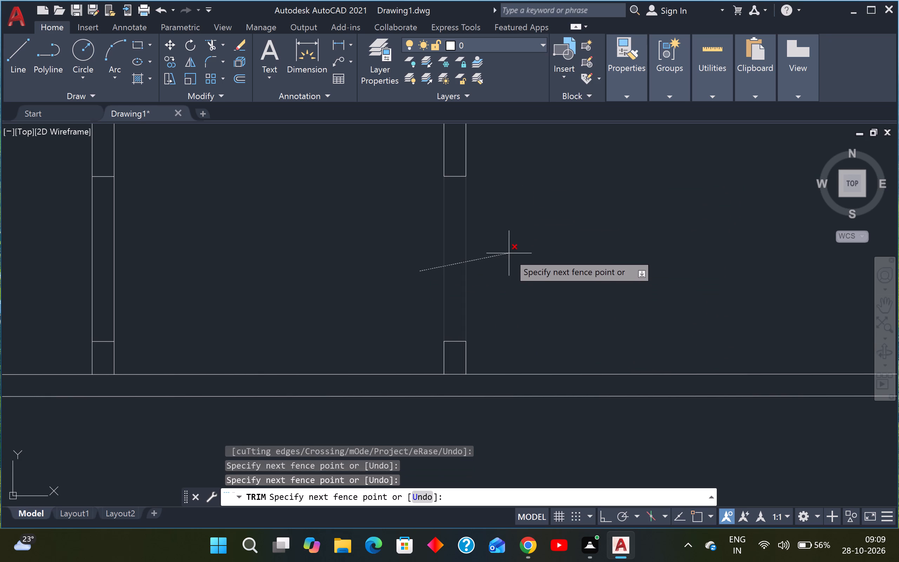
{"action": "left_click", "coordinate": [509, 253]}
Trim both lines of the first horizontal partition between its jamb lines to clear the 2' opening.
{"action": "scroll", "coordinate": [501, 253], "scroll_direction": "down", "scroll_amount": 3}
{"action": "scroll", "coordinate": [425, 178], "scroll_direction": "up", "scroll_amount": 2}
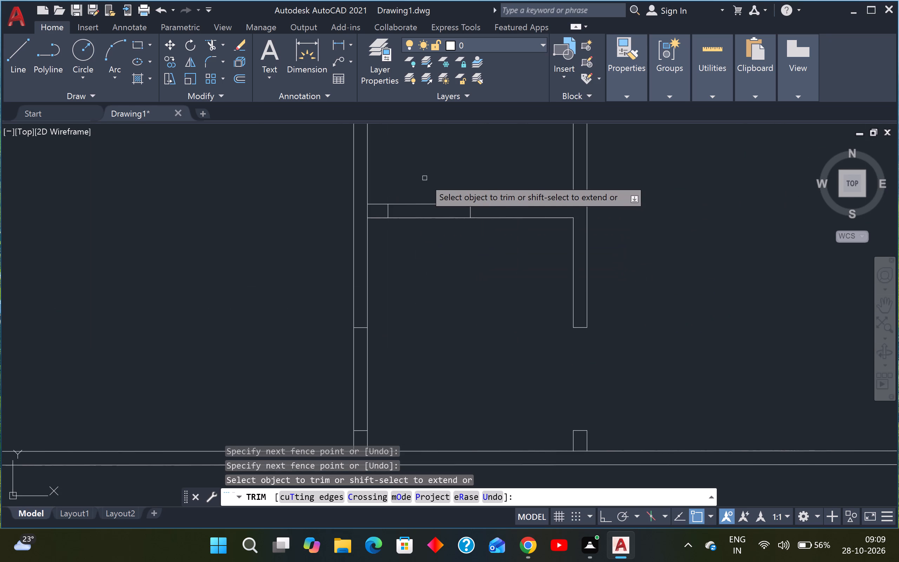
{"action": "left_click", "coordinate": [424, 183]}
{"action": "left_click", "coordinate": [434, 160]}
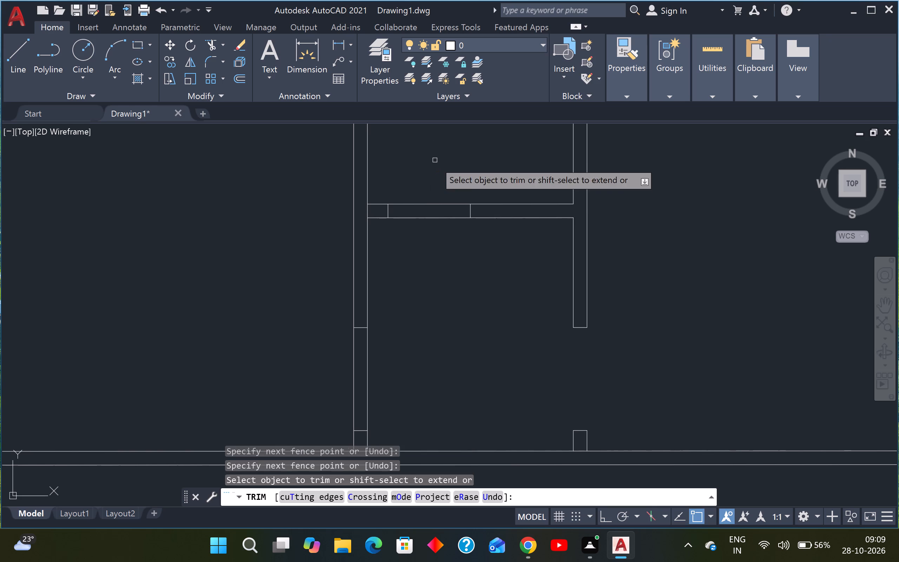
{"action": "scroll", "coordinate": [378, 203], "scroll_direction": "up", "scroll_amount": 2, "text": "shift"}
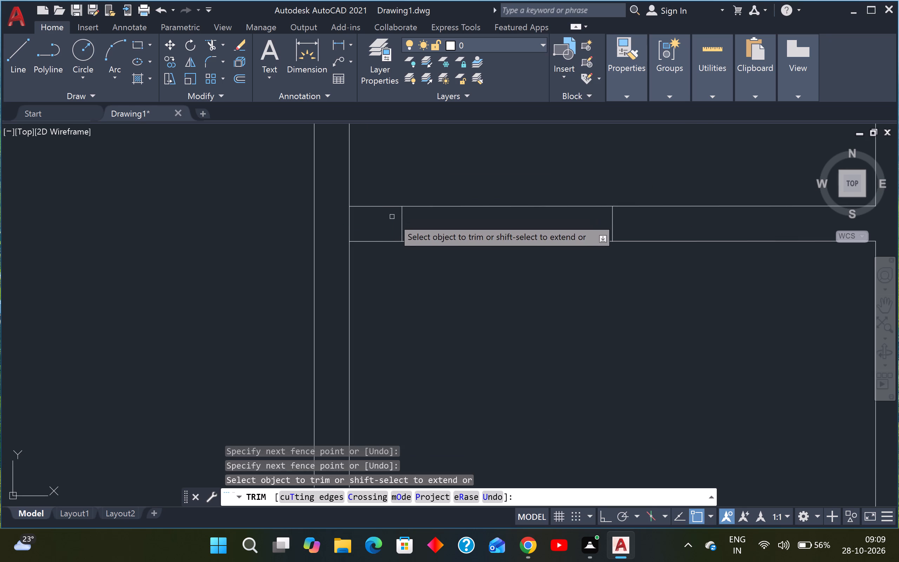
{"action": "left_click", "coordinate": [393, 218], "text": "shift"}
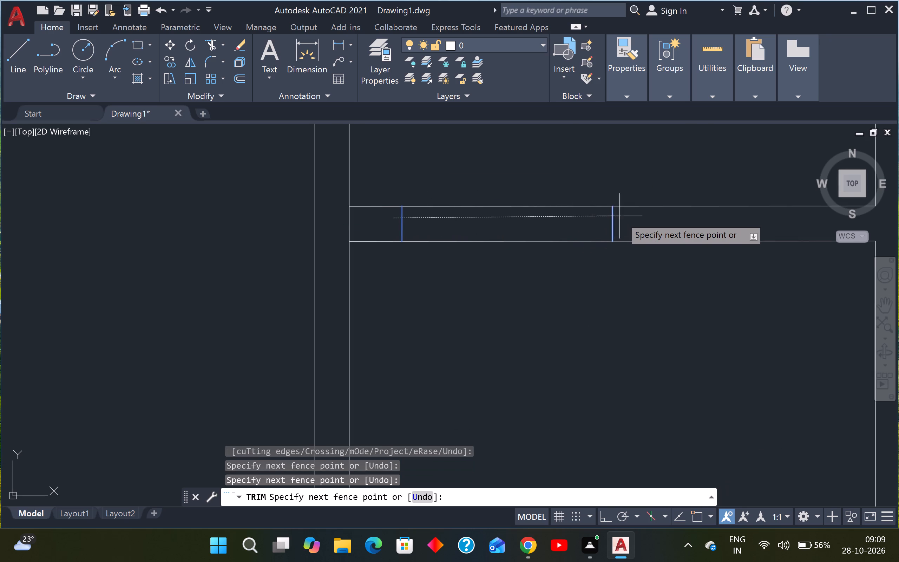
{"action": "left_click", "coordinate": [621, 216], "text": "shift"}
{"action": "left_click", "coordinate": [529, 185]}
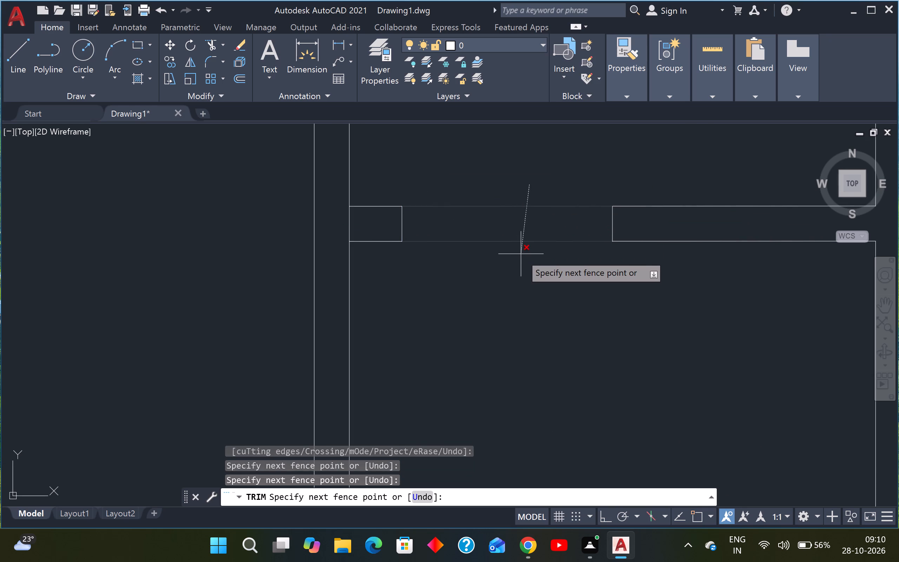
{"action": "left_click", "coordinate": [521, 254]}
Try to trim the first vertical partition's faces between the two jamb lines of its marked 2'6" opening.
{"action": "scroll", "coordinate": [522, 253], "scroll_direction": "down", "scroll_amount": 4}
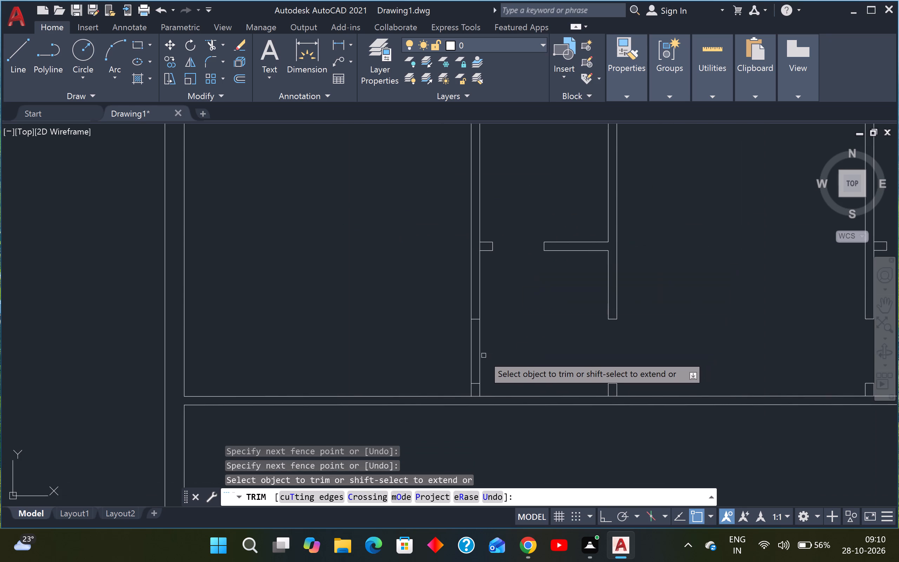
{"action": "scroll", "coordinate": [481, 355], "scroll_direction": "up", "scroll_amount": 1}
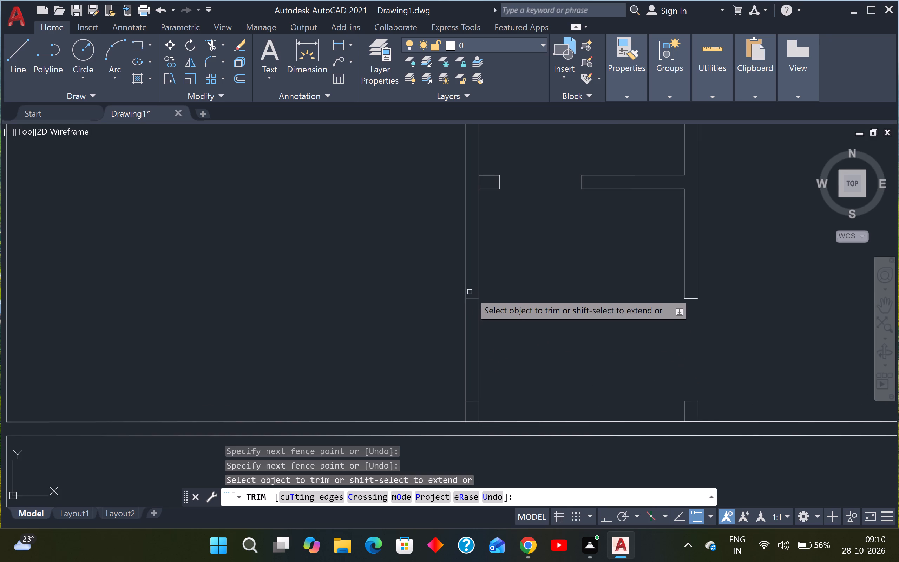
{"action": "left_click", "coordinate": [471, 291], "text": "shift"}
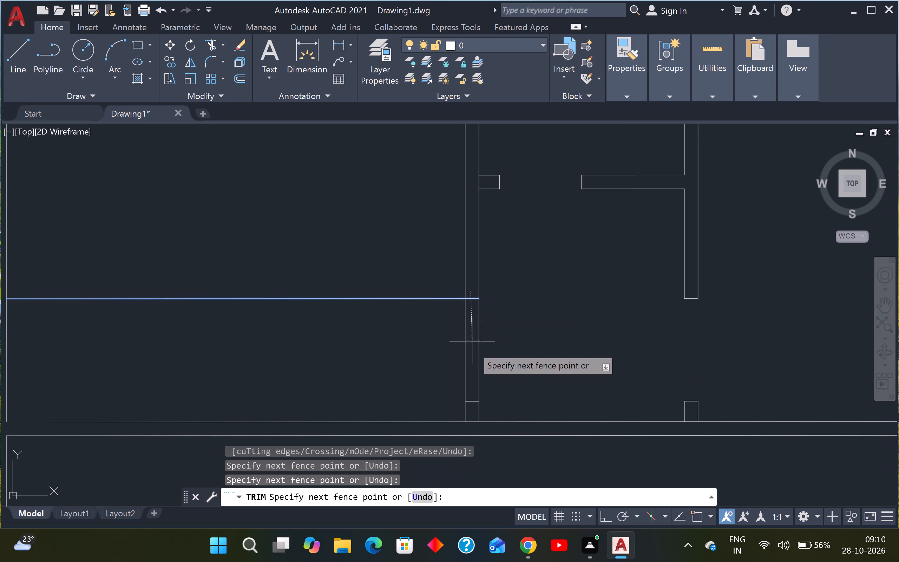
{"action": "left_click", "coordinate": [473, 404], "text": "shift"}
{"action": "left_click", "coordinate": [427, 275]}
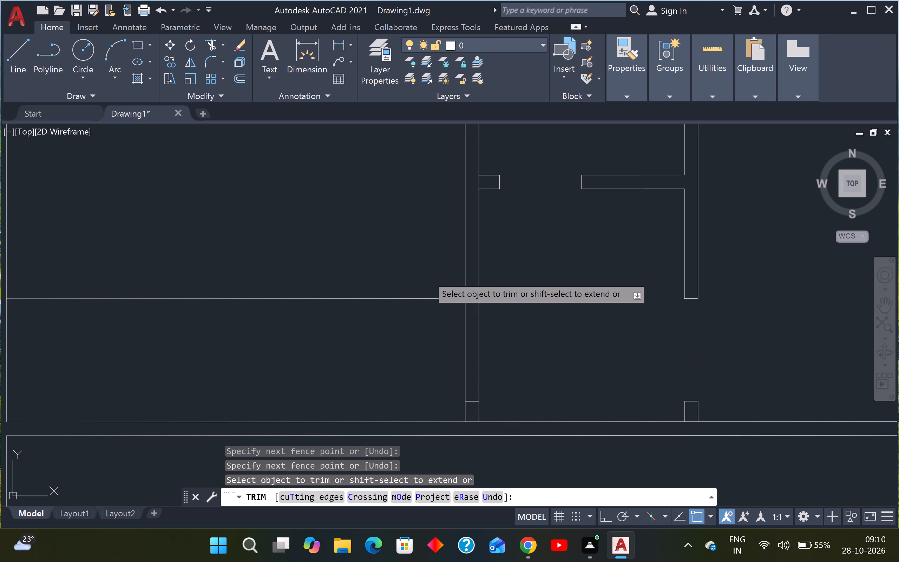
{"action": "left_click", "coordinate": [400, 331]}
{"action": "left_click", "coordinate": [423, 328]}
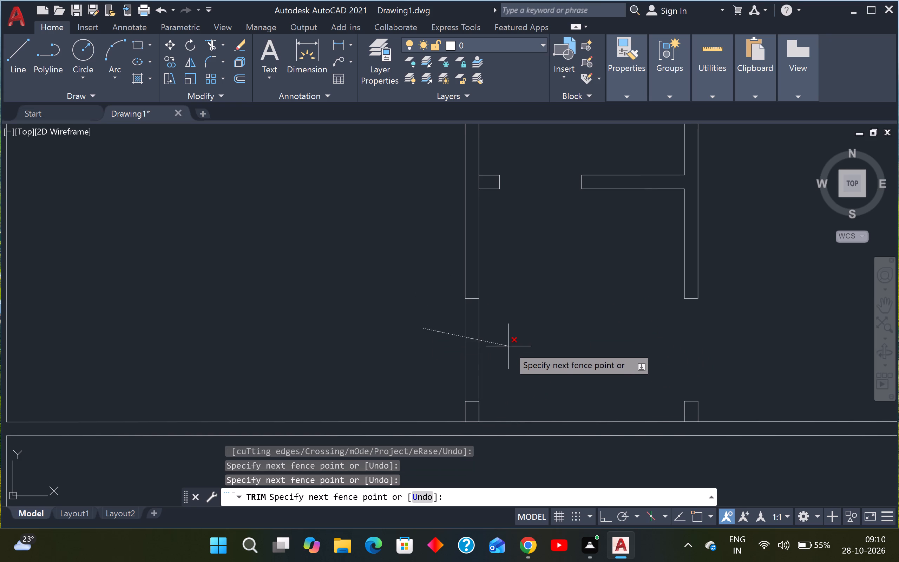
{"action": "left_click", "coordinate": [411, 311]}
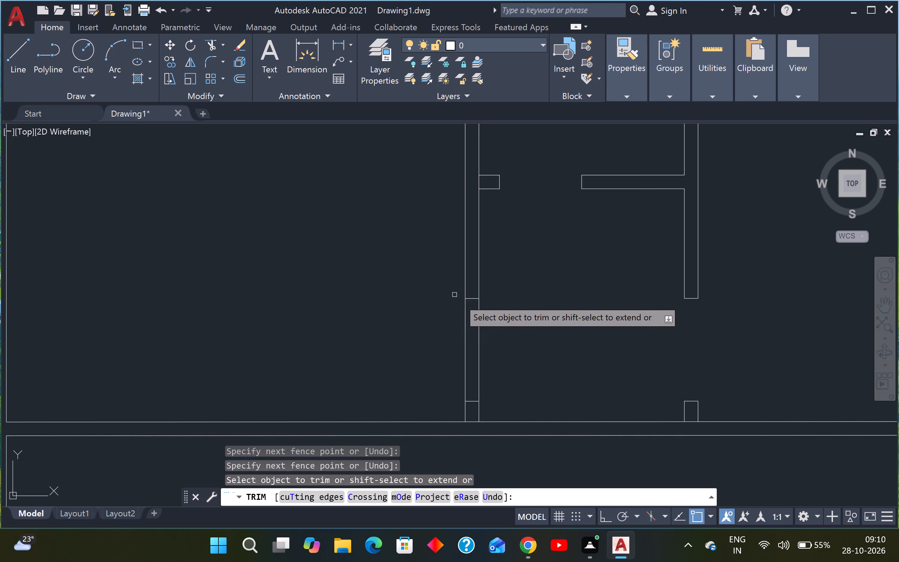
Trim both faces of the first vertical partition between its jamb lines to clear the 2'6" opening.
{"action": "scroll", "coordinate": [472, 301], "scroll_direction": "up", "scroll_amount": 4, "text": "shift"}
{"action": "left_click", "coordinate": [495, 267], "text": "shift"}
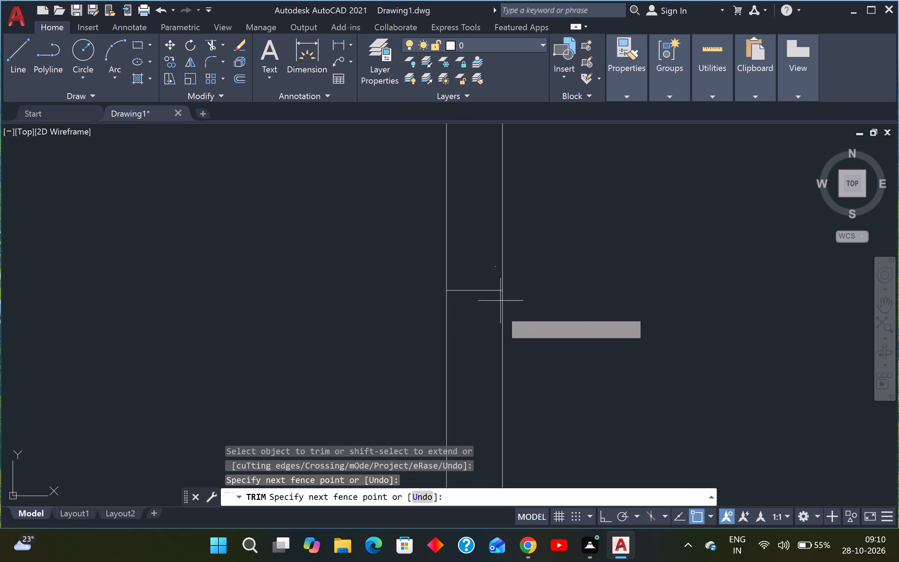
{"action": "left_click", "coordinate": [501, 319], "text": "shift"}
{"action": "left_click", "coordinate": [433, 364]}
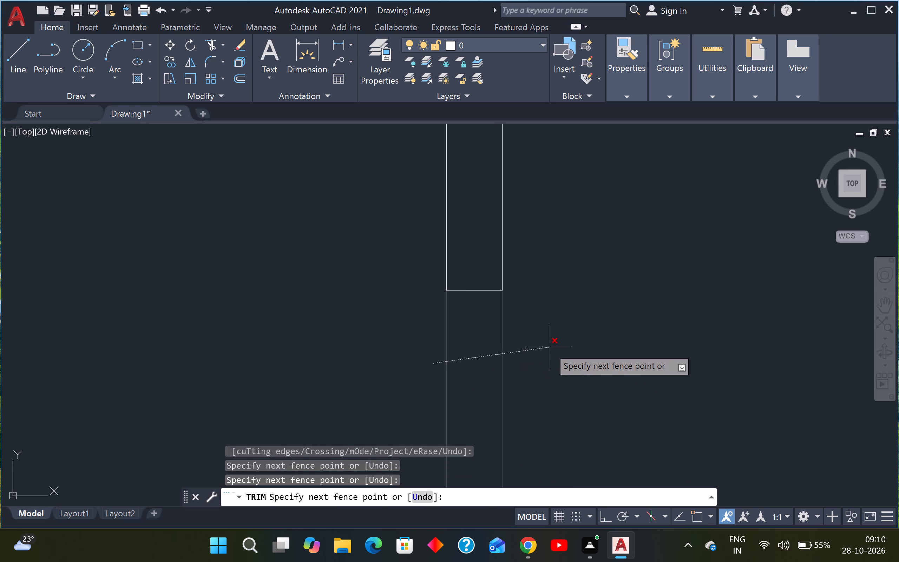
{"action": "scroll", "coordinate": [549, 345], "scroll_direction": "down", "scroll_amount": 8}
{"action": "left_click", "coordinate": [552, 371]}
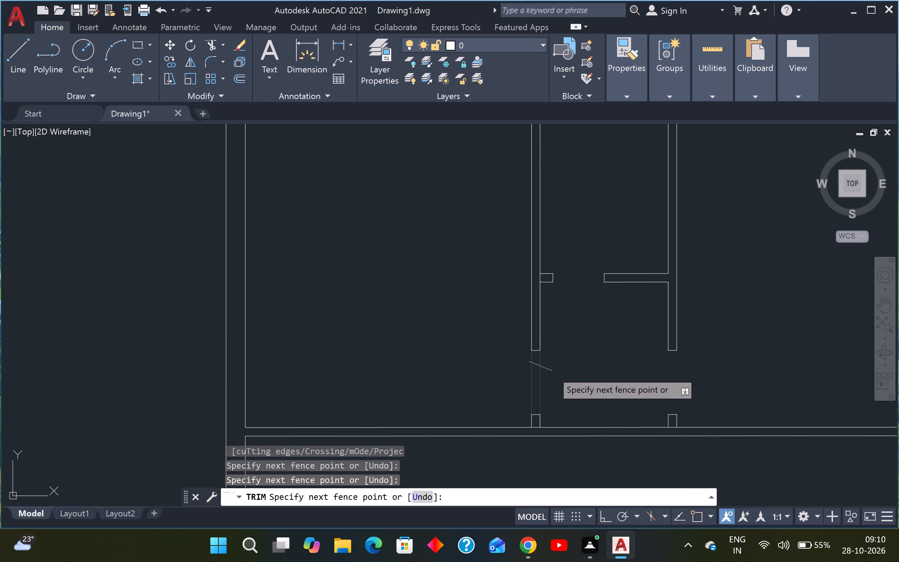
Trim the first vertical partition's right face where the first horizontal partition's short stub joins it.
{"action": "scroll", "coordinate": [546, 276], "scroll_direction": "up", "scroll_amount": 4}
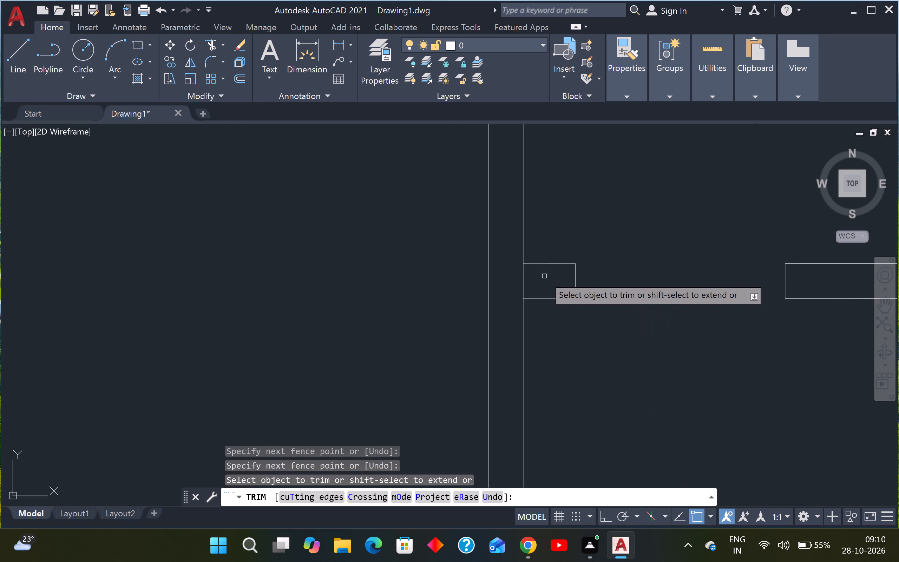
{"action": "scroll", "coordinate": [544, 276], "scroll_direction": "up", "scroll_amount": 2}
{"action": "left_click", "coordinate": [528, 282]}
{"action": "left_click", "coordinate": [474, 303]}
Trim the long horizontal wall's upper line between the faces of the first and second vertical partitions' lower stubs.
{"action": "scroll", "coordinate": [492, 298], "scroll_direction": "down", "scroll_amount": 3}
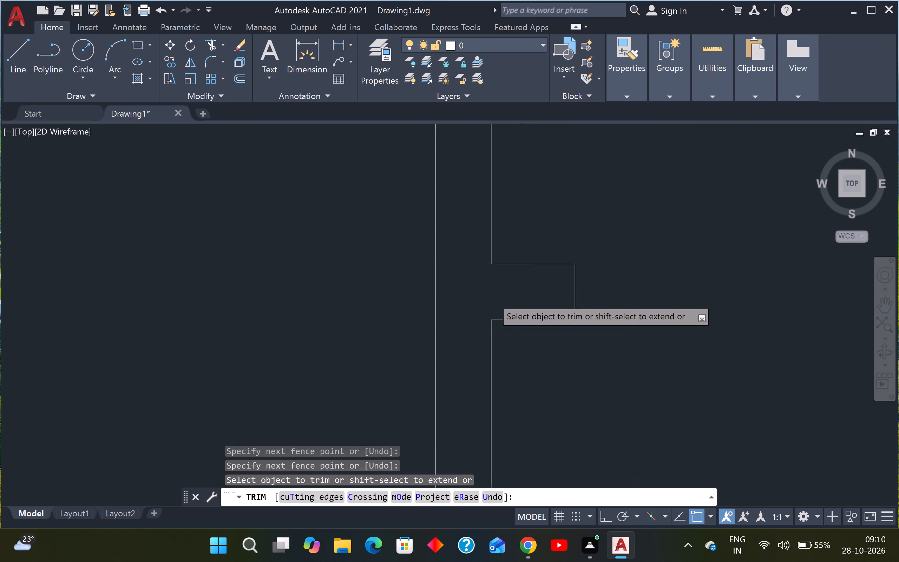
{"action": "scroll", "coordinate": [495, 298], "scroll_direction": "down", "scroll_amount": 4}
{"action": "scroll", "coordinate": [680, 301], "scroll_direction": "down", "scroll_amount": 3}
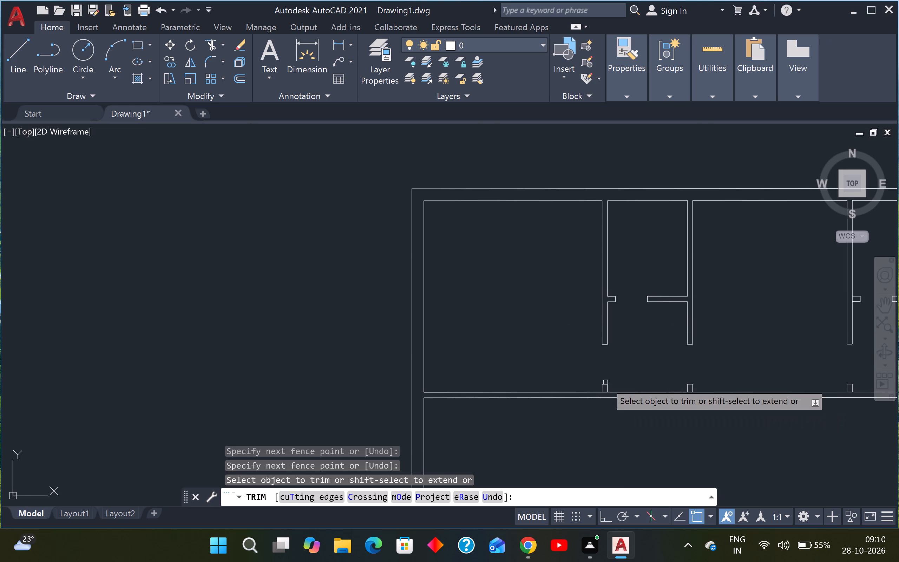
{"action": "scroll", "coordinate": [604, 382], "scroll_direction": "up", "scroll_amount": 6}
{"action": "left_click", "coordinate": [611, 383]}
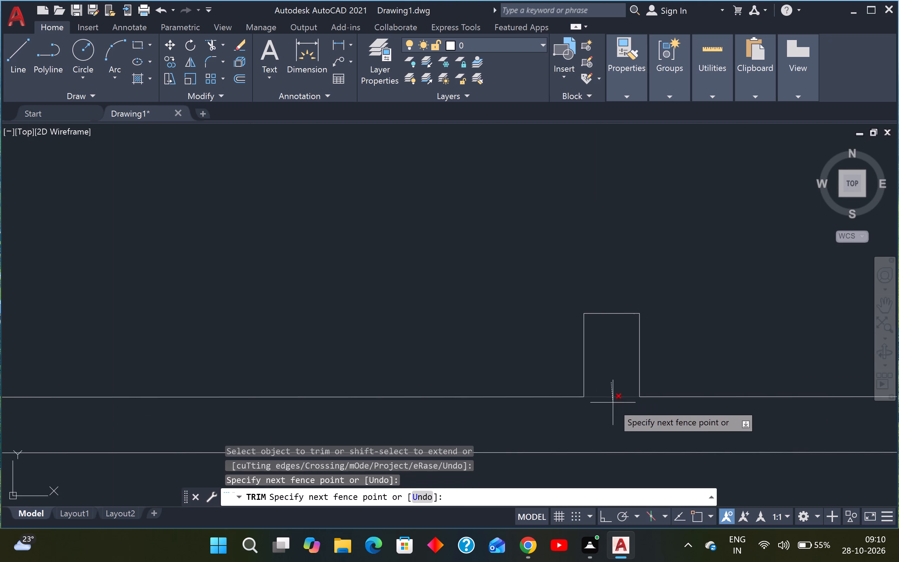
{"action": "left_click", "coordinate": [613, 404]}
{"action": "scroll", "coordinate": [614, 401], "scroll_direction": "down", "scroll_amount": 7}
{"action": "scroll", "coordinate": [665, 387], "scroll_direction": "down", "scroll_amount": 3}
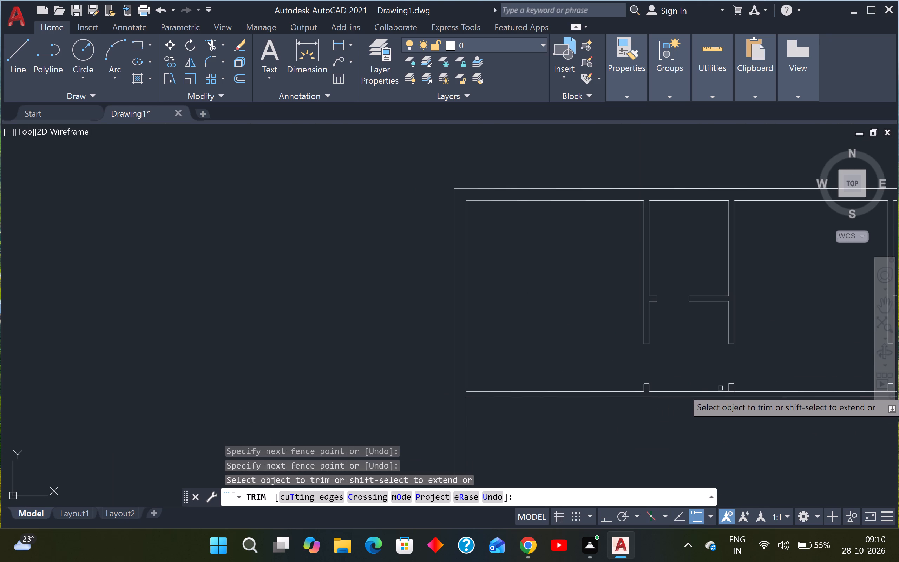
{"action": "scroll", "coordinate": [734, 391], "scroll_direction": "up", "scroll_amount": 7}
{"action": "left_click", "coordinate": [725, 392]}
{"action": "left_click", "coordinate": [717, 408]}
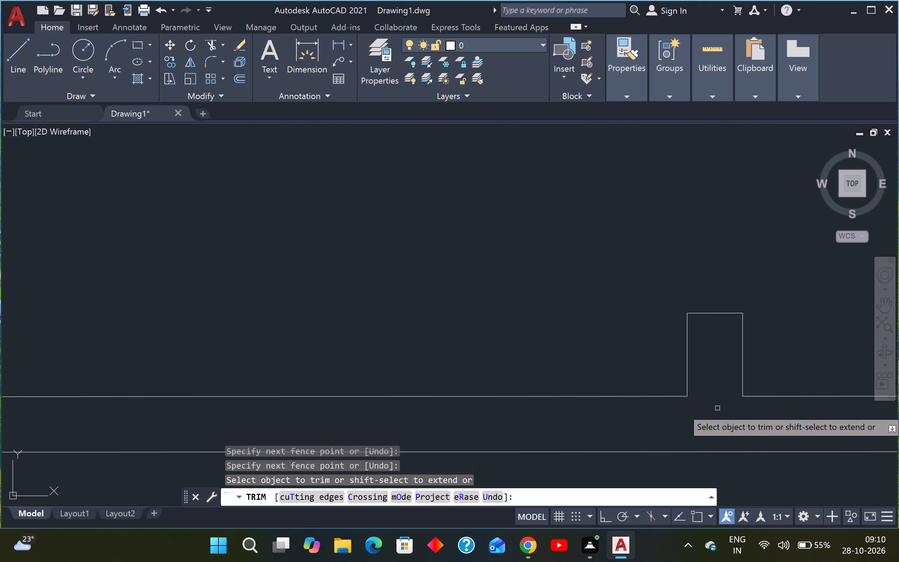
Trim the third vertical partition's right face where the second horizontal partition's short stub joins it.
{"action": "scroll", "coordinate": [717, 408], "scroll_direction": "down", "scroll_amount": 6}
{"action": "scroll", "coordinate": [748, 394], "scroll_direction": "down", "scroll_amount": 4}
{"action": "middle_click_drag", "start_coordinate": [751, 374], "coordinate": [479, 347]}
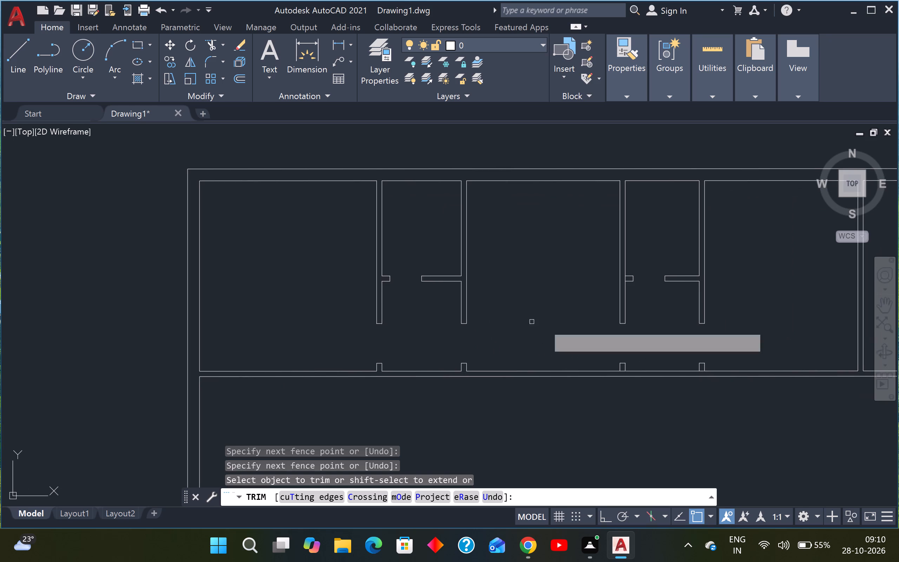
{"action": "scroll", "coordinate": [622, 279], "scroll_direction": "up", "scroll_amount": 6}
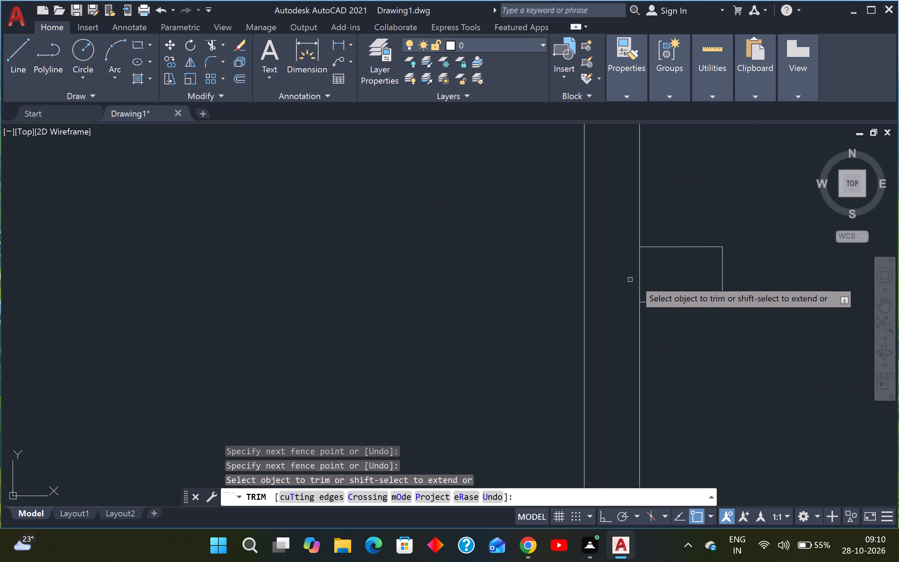
{"action": "left_click_drag", "start_coordinate": [660, 277], "coordinate": [656, 277]}
{"action": "left_click", "coordinate": [621, 285]}
Trim the long horizontal wall's upper line between the faces of the third and fourth vertical partitions' lower stubs.
{"action": "scroll", "coordinate": [626, 271], "scroll_direction": "down", "scroll_amount": 9}
{"action": "scroll", "coordinate": [622, 305], "scroll_direction": "down", "scroll_amount": 2}
{"action": "scroll", "coordinate": [622, 331], "scroll_direction": "up", "scroll_amount": 7}
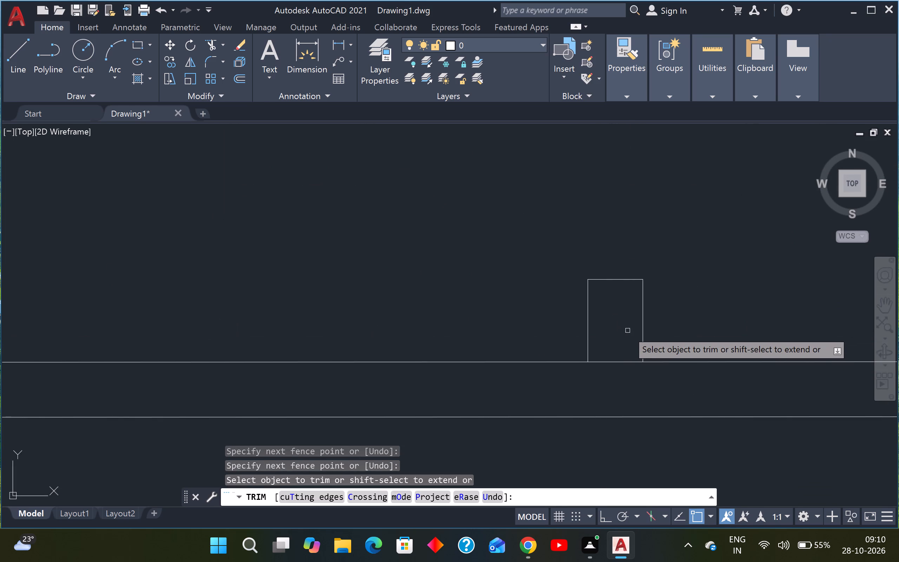
{"action": "left_click", "coordinate": [628, 331]}
{"action": "left_click", "coordinate": [627, 372]}
{"action": "scroll", "coordinate": [623, 363], "scroll_direction": "down", "scroll_amount": 3}
{"action": "scroll", "coordinate": [652, 353], "scroll_direction": "down", "scroll_amount": 3}
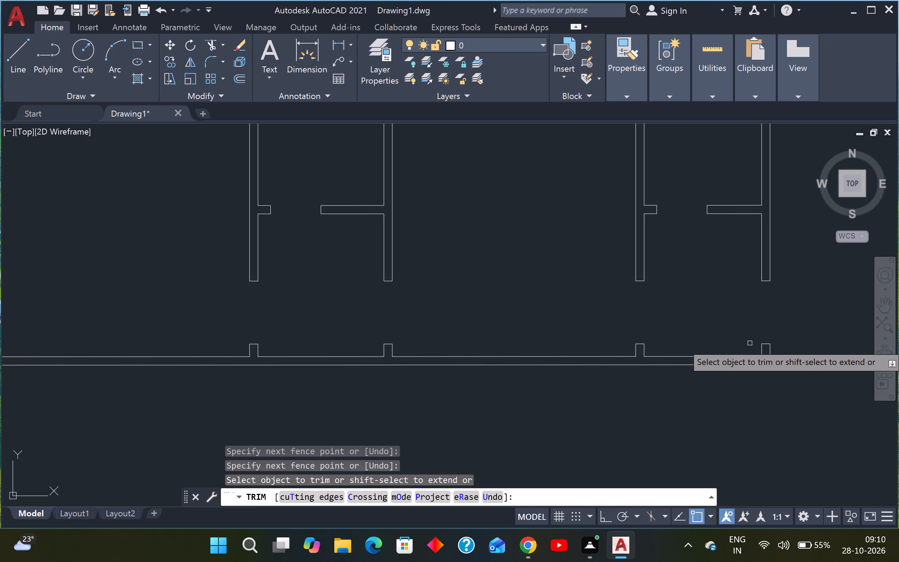
{"action": "scroll", "coordinate": [760, 345], "scroll_direction": "up", "scroll_amount": 3}
{"action": "scroll", "coordinate": [783, 375], "scroll_direction": "up", "scroll_amount": 2}
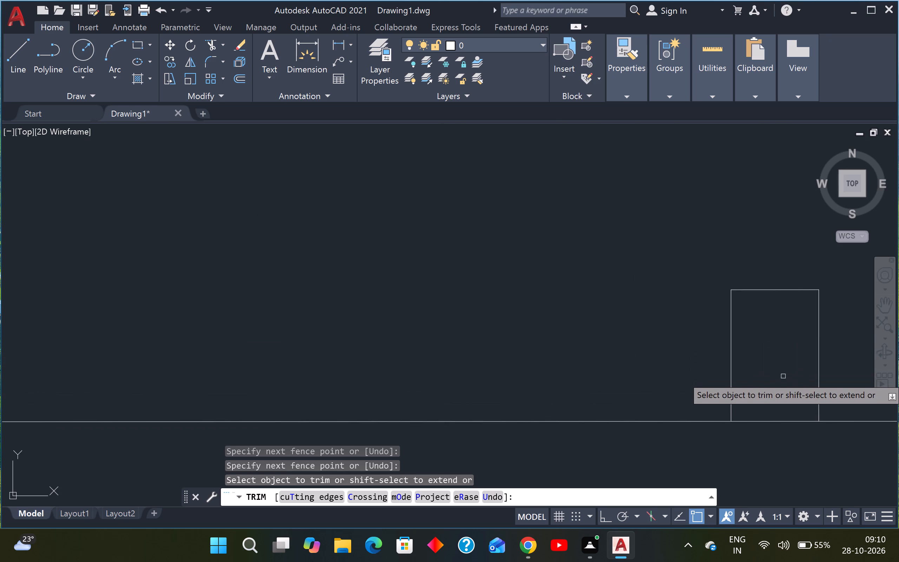
{"action": "left_click", "coordinate": [783, 376]}
{"action": "left_click", "coordinate": [783, 439]}
{"action": "scroll", "coordinate": [768, 425], "scroll_direction": "down", "scroll_amount": 3}
{"action": "scroll", "coordinate": [711, 382], "scroll_direction": "down", "scroll_amount": 4}
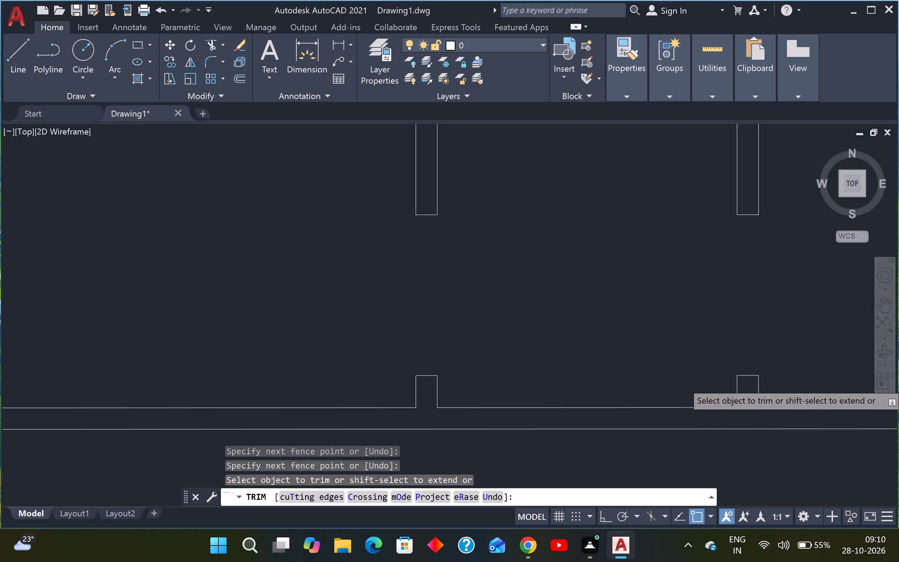
{"action": "scroll", "coordinate": [702, 350], "scroll_direction": "down", "scroll_amount": 3}
{"action": "middle_click_drag", "start_coordinate": [699, 349], "coordinate": [549, 336]}
{"action": "scroll", "coordinate": [557, 333], "scroll_direction": "down", "scroll_amount": 2}
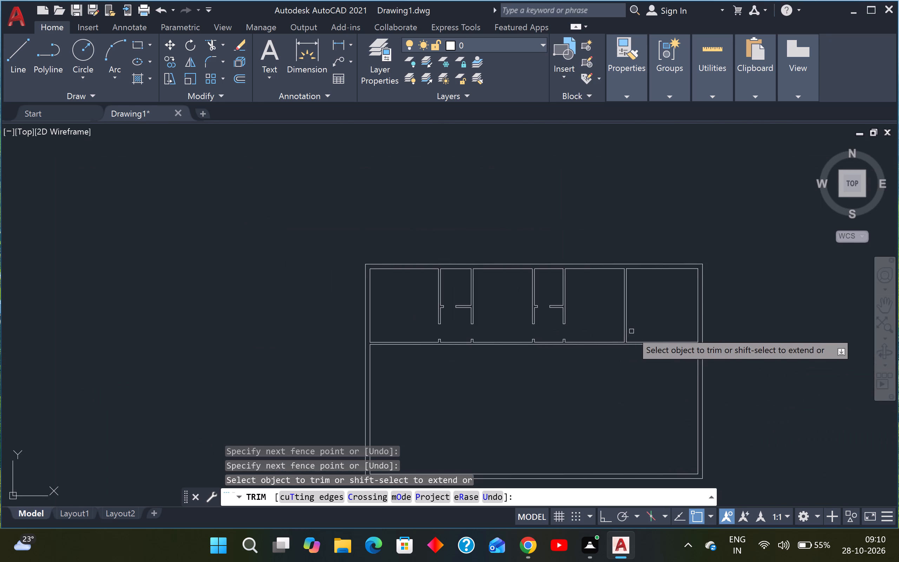
{"action": "middle_click_drag", "start_coordinate": [636, 316], "coordinate": [493, 305]}
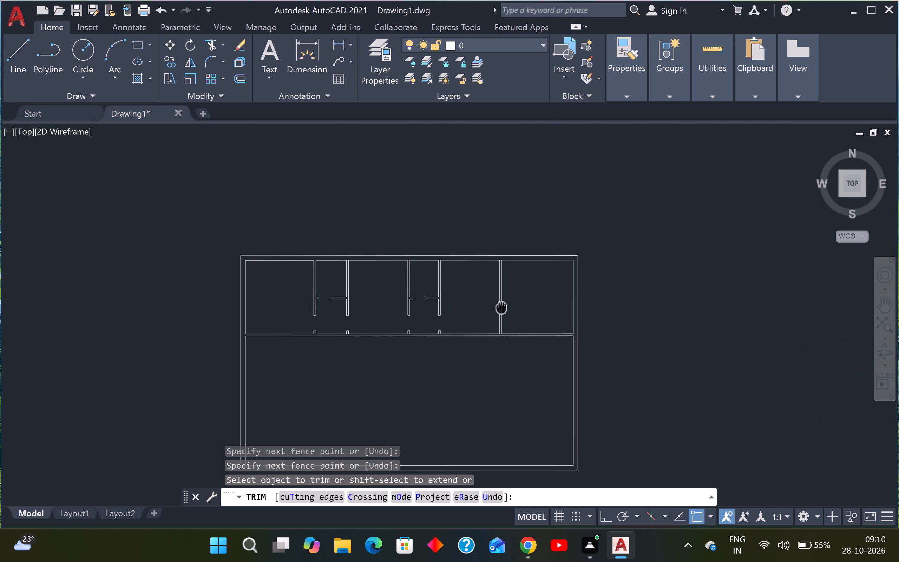
{"action": "middle_click_drag", "start_coordinate": [493, 305], "coordinate": [486, 302]}
{"action": "key", "text": "Escape"}
{"action": "key", "text": "Escape"}
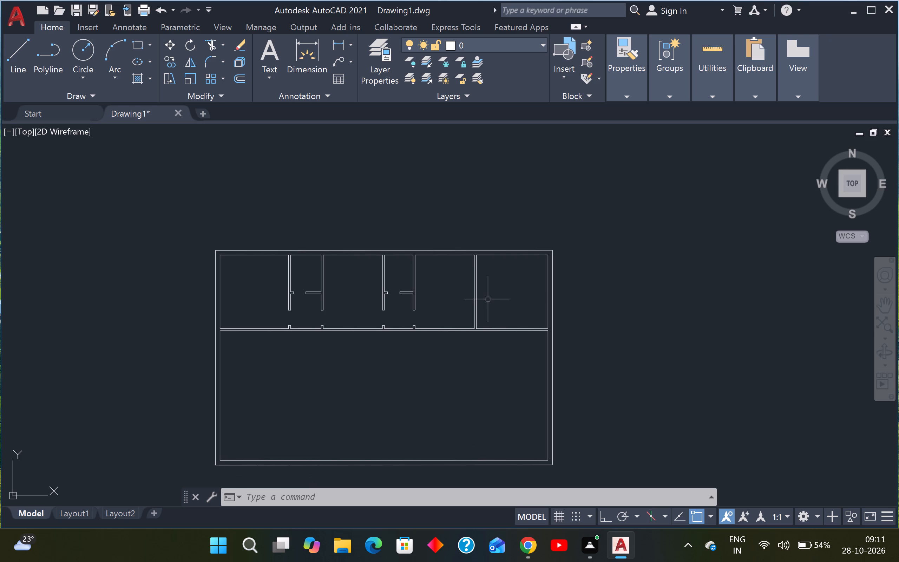
Extend the fifth vertical partition's right face across the long horizontal wall and trim both wall lines from there to the right outer wall.
{"action": "key", "text": "e"}
{"action": "type", "text": "x"}
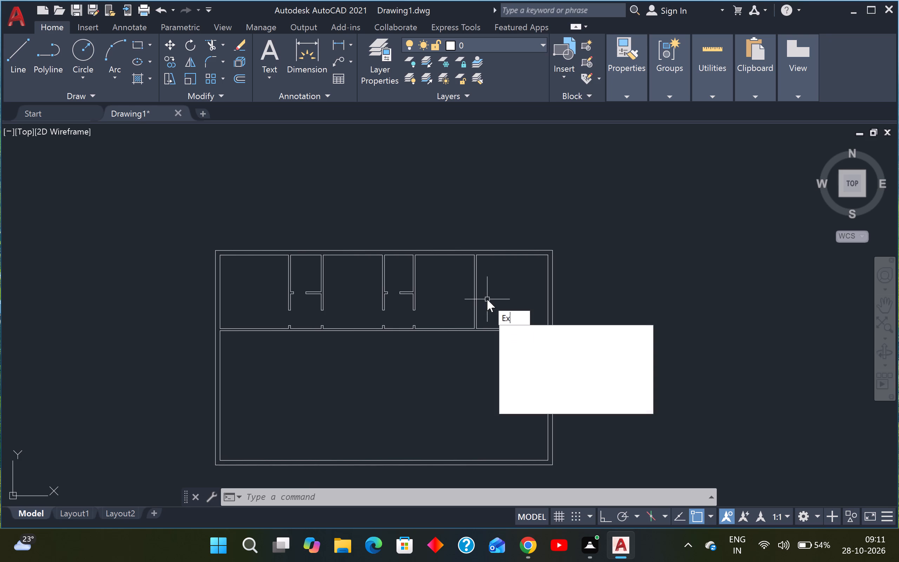
{"action": "key", "text": "space"}
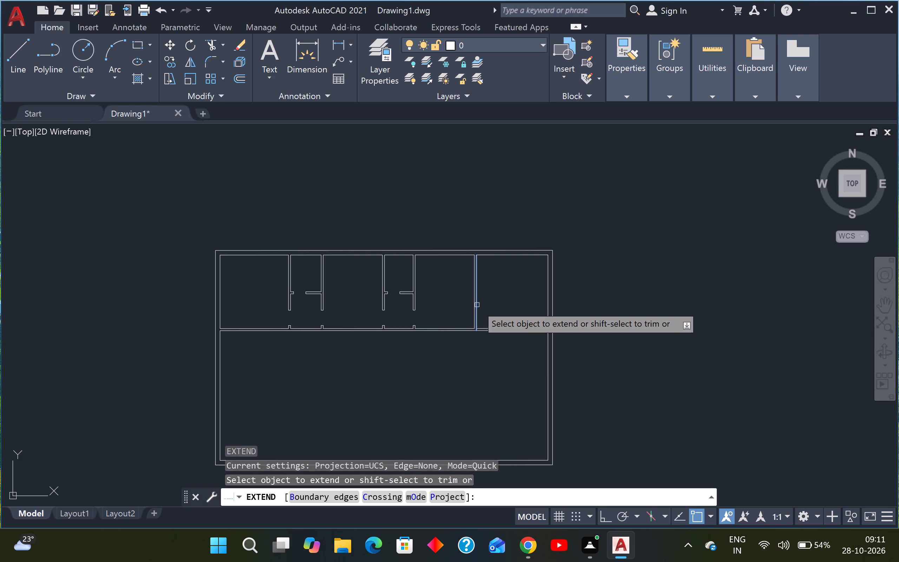
{"action": "left_click", "coordinate": [477, 305]}
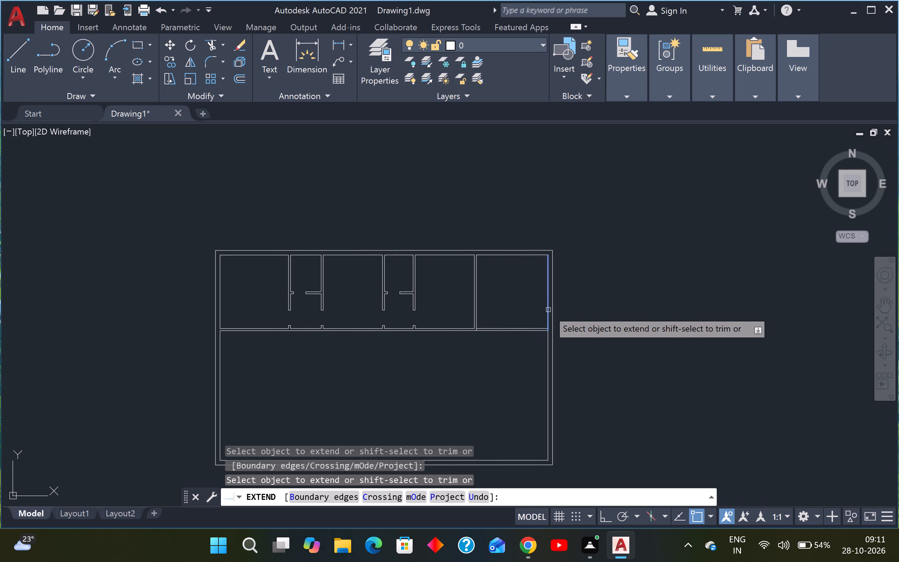
{"action": "left_click", "coordinate": [547, 315]}
{"action": "left_click", "coordinate": [522, 317], "text": "shift"}
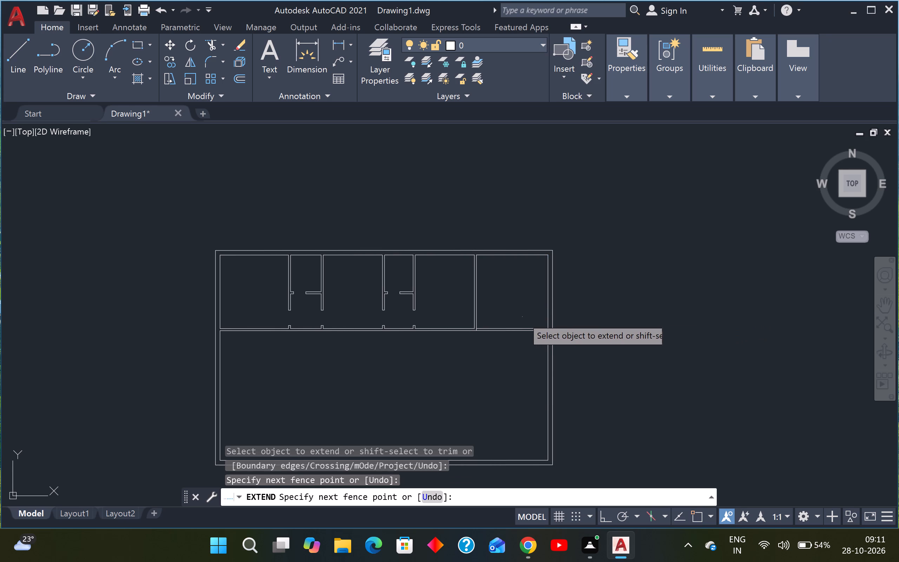
{"action": "left_click", "coordinate": [506, 363], "text": "shift"}
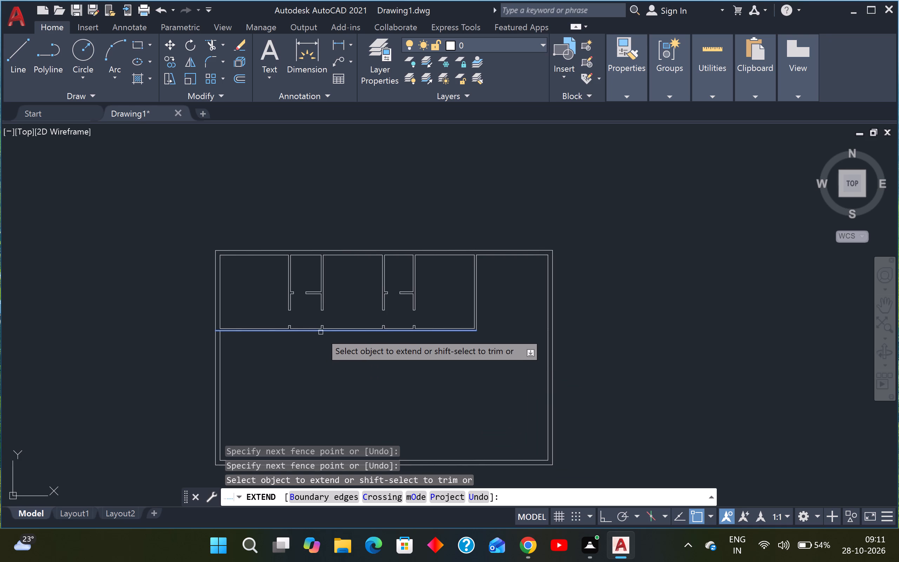
Extend the facing sides of the first and second partition stubs across the long wall and trim both wall lines between them.
{"action": "scroll", "coordinate": [312, 324], "scroll_direction": "up", "scroll_amount": 4}
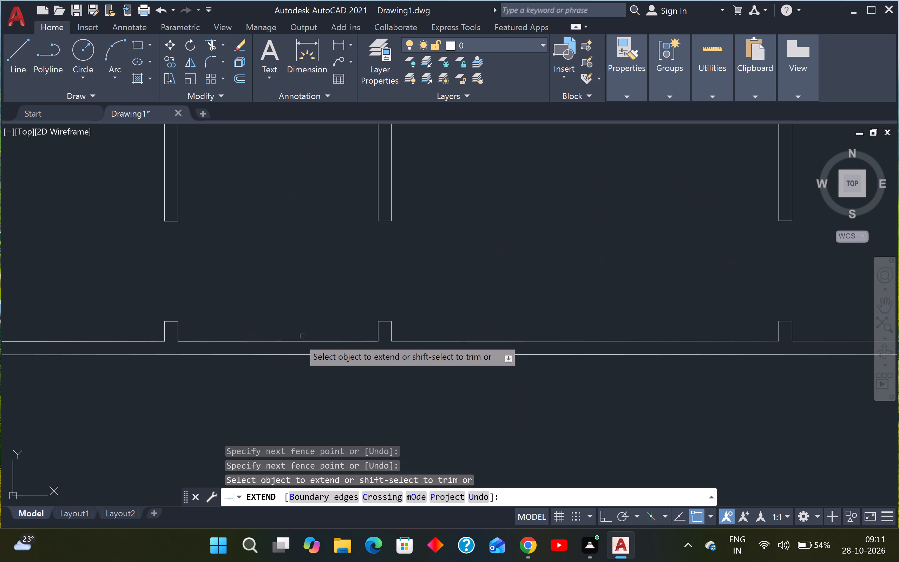
{"action": "left_click", "coordinate": [178, 337]}
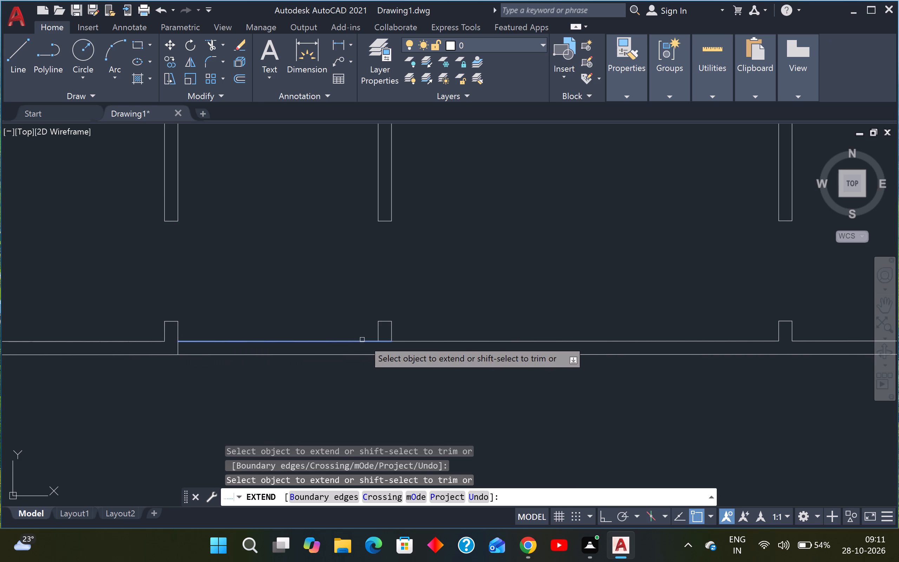
{"action": "left_click", "coordinate": [378, 337]}
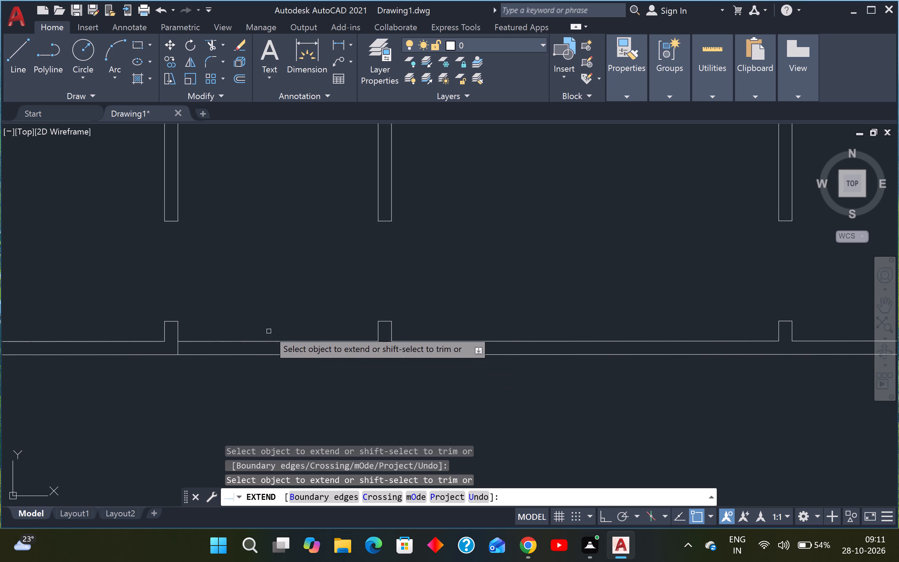
{"action": "left_click", "coordinate": [264, 330], "text": "shift"}
{"action": "left_click", "coordinate": [249, 388], "text": "shift"}
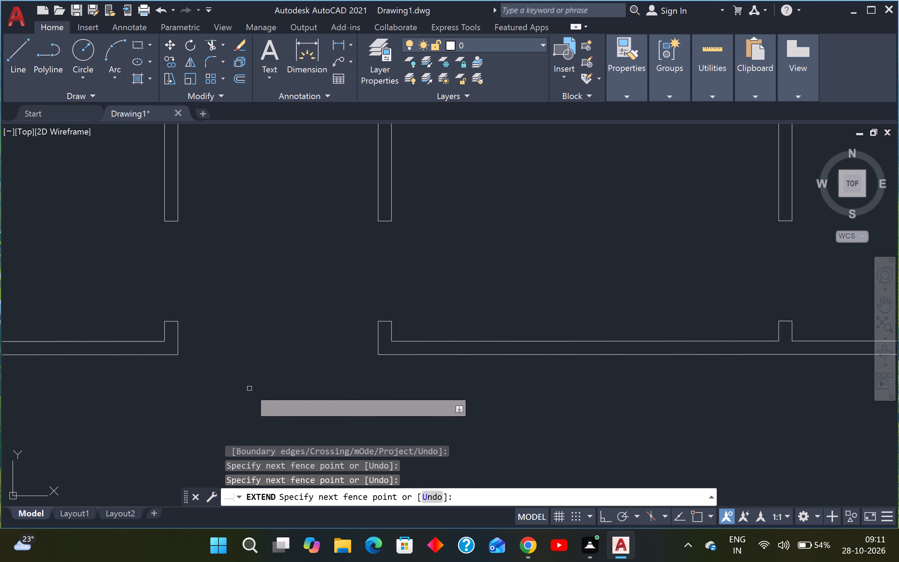
Extend the facing sides of the third and fourth partition stubs across the long wall and trim both wall lines between them.
{"action": "scroll", "coordinate": [280, 380], "scroll_direction": "down", "scroll_amount": 3}
{"action": "scroll", "coordinate": [505, 367], "scroll_direction": "up", "scroll_amount": 2}
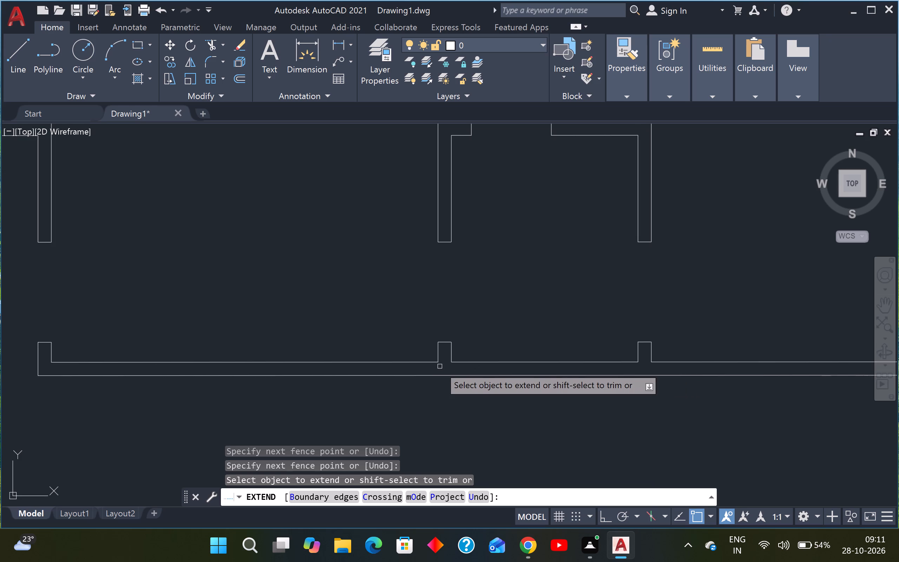
{"action": "scroll", "coordinate": [439, 366], "scroll_direction": "up", "scroll_amount": 2}
{"action": "left_click", "coordinate": [469, 346]}
{"action": "scroll", "coordinate": [479, 352], "scroll_direction": "down", "scroll_amount": 3}
{"action": "scroll", "coordinate": [667, 350], "scroll_direction": "up", "scroll_amount": 2}
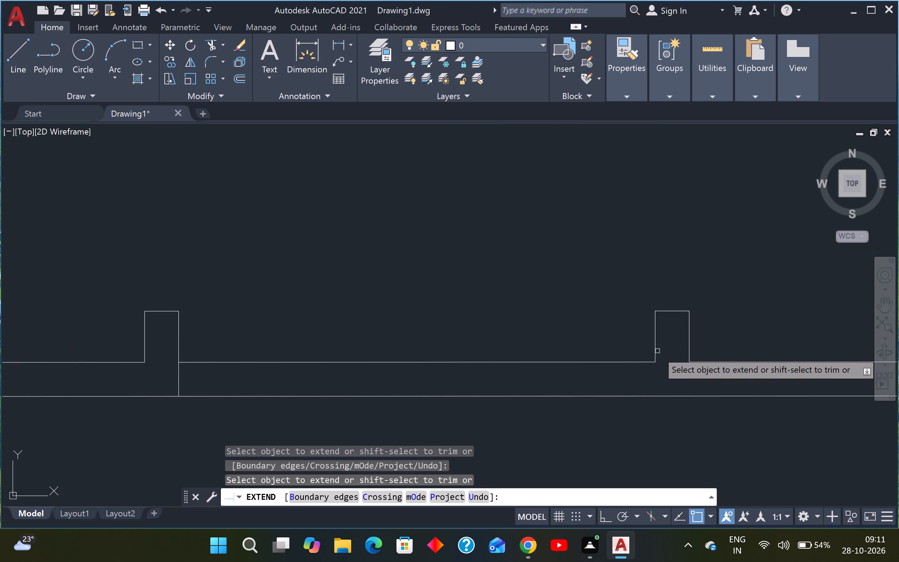
{"action": "left_click", "coordinate": [653, 353]}
{"action": "left_click", "coordinate": [475, 339], "text": "shift"}
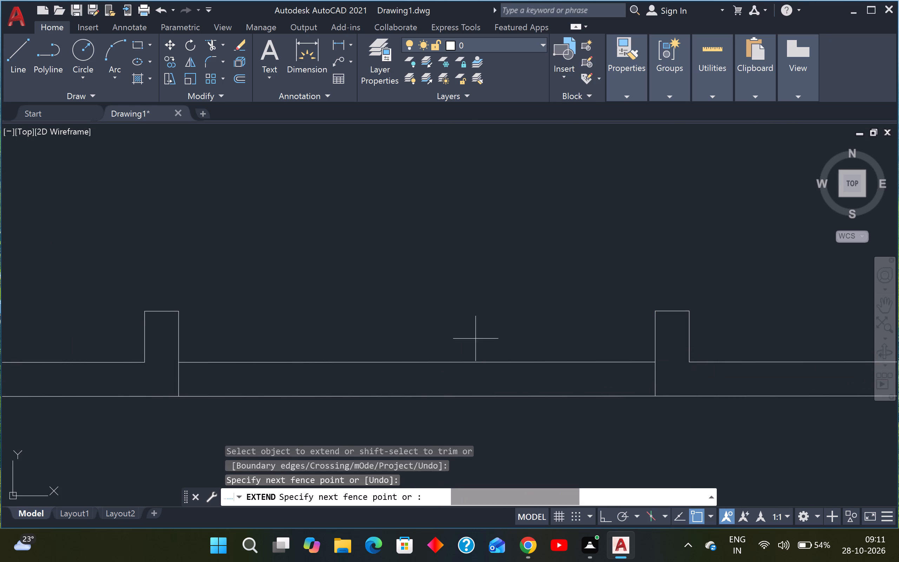
{"action": "left_click", "coordinate": [437, 426], "text": "shift"}
{"action": "scroll", "coordinate": [436, 425], "scroll_direction": "down", "scroll_amount": 6}
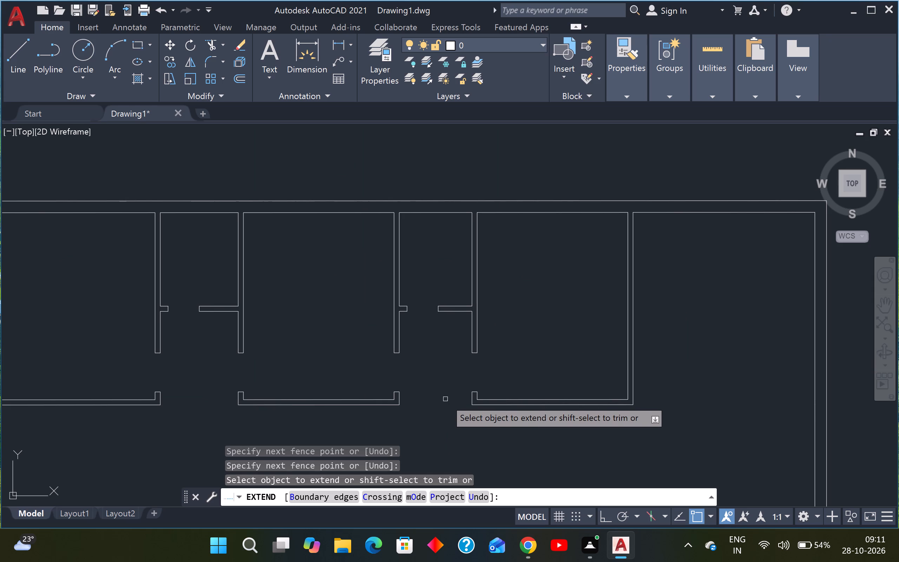
{"action": "scroll", "coordinate": [445, 399], "scroll_direction": "down", "scroll_amount": 2}
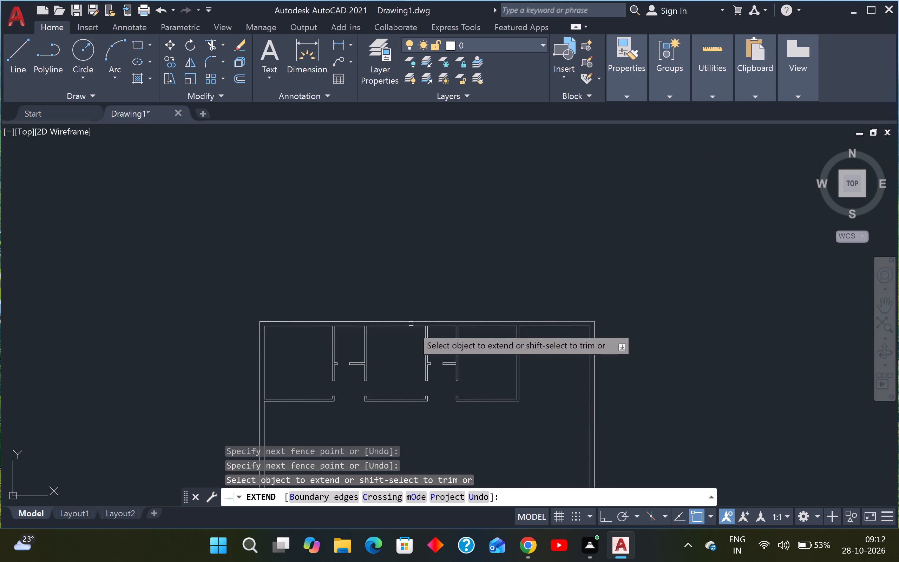
{"action": "key", "text": "Escape"}
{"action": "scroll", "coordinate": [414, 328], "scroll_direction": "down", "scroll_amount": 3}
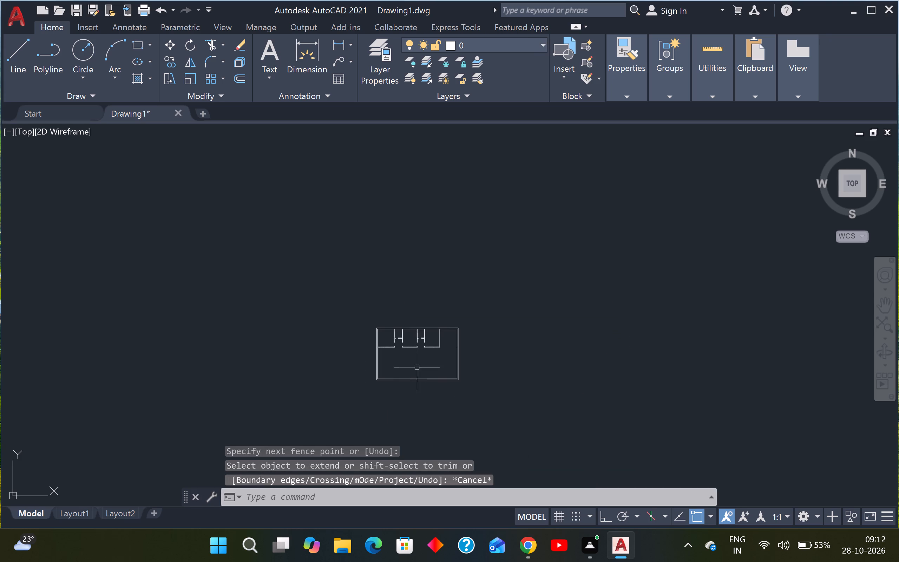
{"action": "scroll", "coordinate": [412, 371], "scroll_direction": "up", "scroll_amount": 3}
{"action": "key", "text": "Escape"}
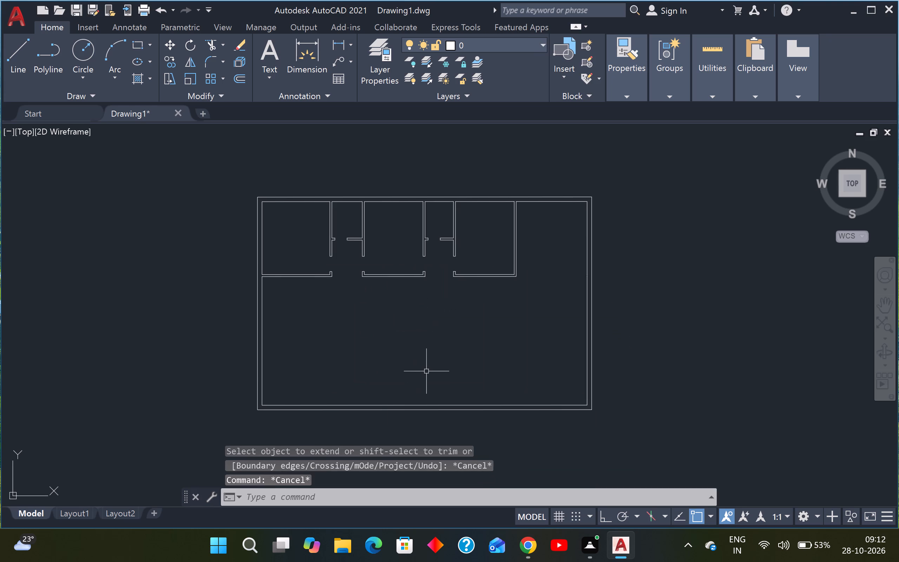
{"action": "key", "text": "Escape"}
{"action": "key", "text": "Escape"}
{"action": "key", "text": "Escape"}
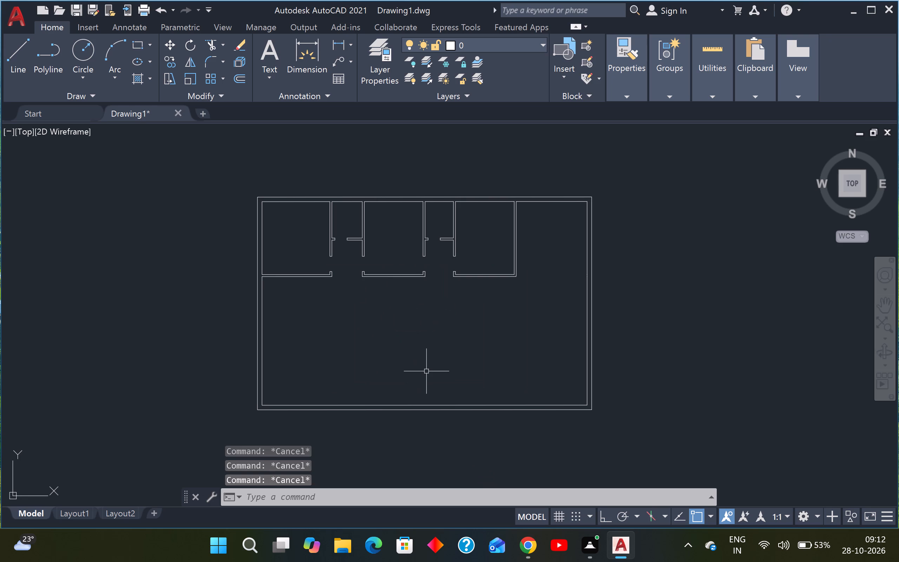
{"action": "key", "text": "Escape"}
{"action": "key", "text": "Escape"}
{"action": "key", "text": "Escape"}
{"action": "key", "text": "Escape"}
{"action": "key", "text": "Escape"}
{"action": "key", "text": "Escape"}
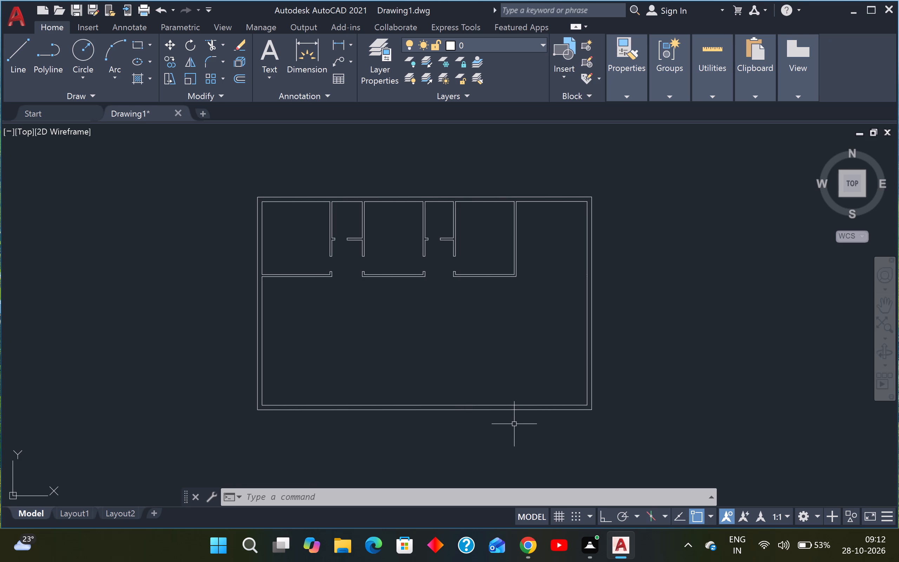
Offset the bottom outer wall's inner line 10' upward into the plan.
{"action": "key", "text": "Escape"}
{"action": "key", "text": "Escape"}
{"action": "type", "text": "o"}
{"action": "key", "text": "space"}
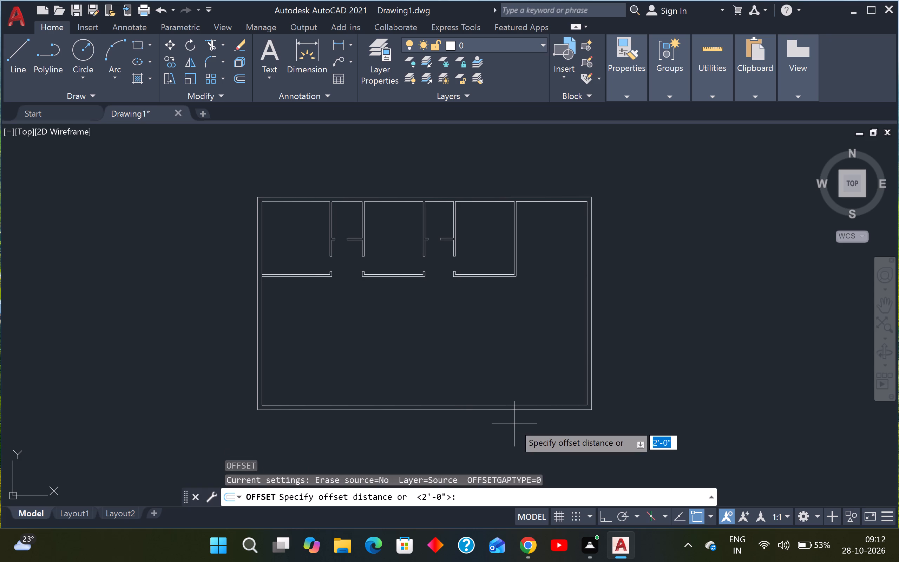
{"action": "key", "text": "1"}
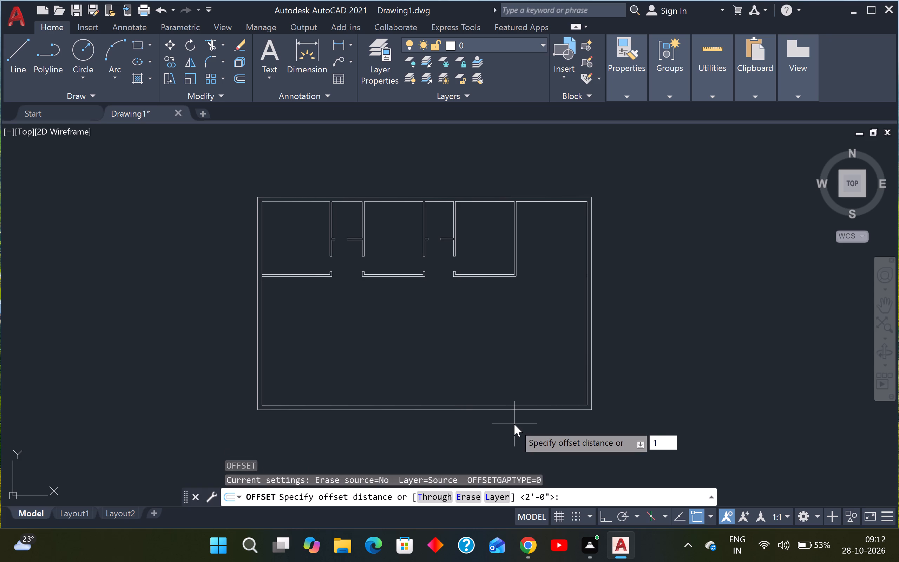
{"action": "key", "text": "0"}
{"action": "key", "text": "apostrophe"}
{"action": "key", "text": "Return"}
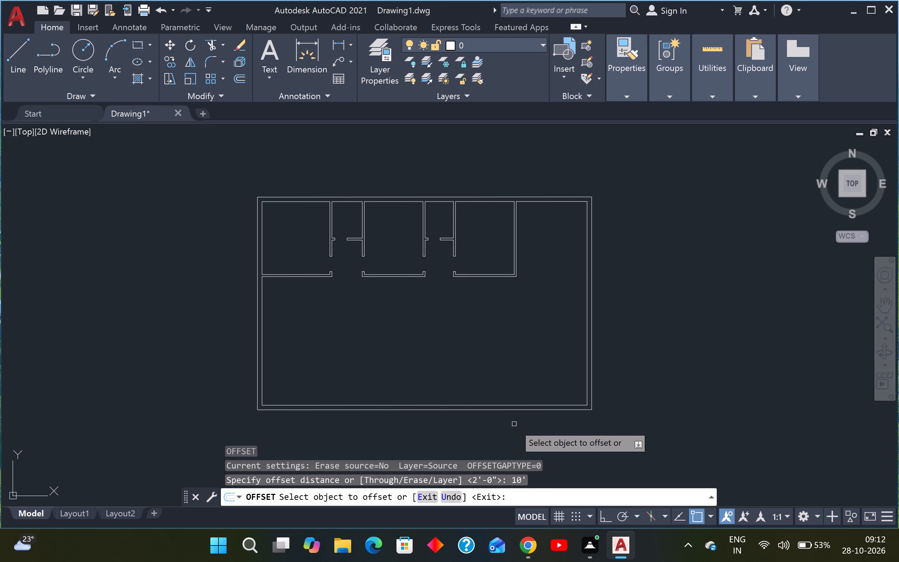
{"action": "left_click", "coordinate": [504, 403]}
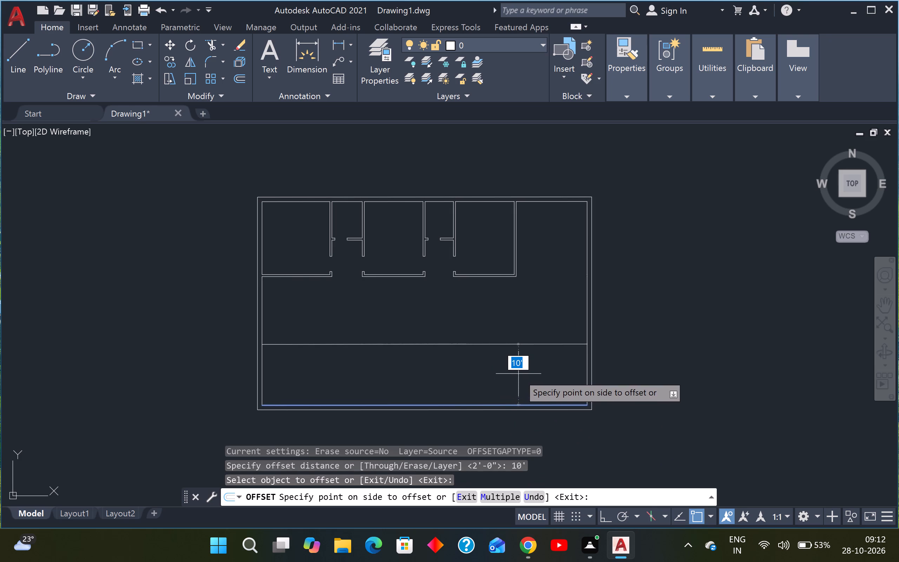
{"action": "left_click", "coordinate": [501, 369]}
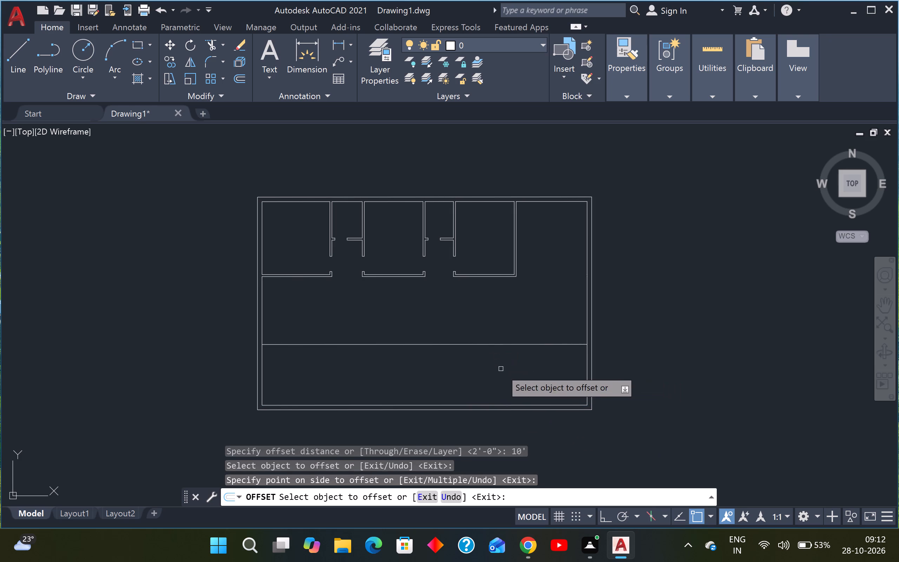
{"action": "key", "text": "Escape"}
{"action": "key", "text": "Escape"}
Offset the new lower horizontal line 4" upward to form the partition's second face.
{"action": "type", "text": "o"}
{"action": "key", "text": "space"}
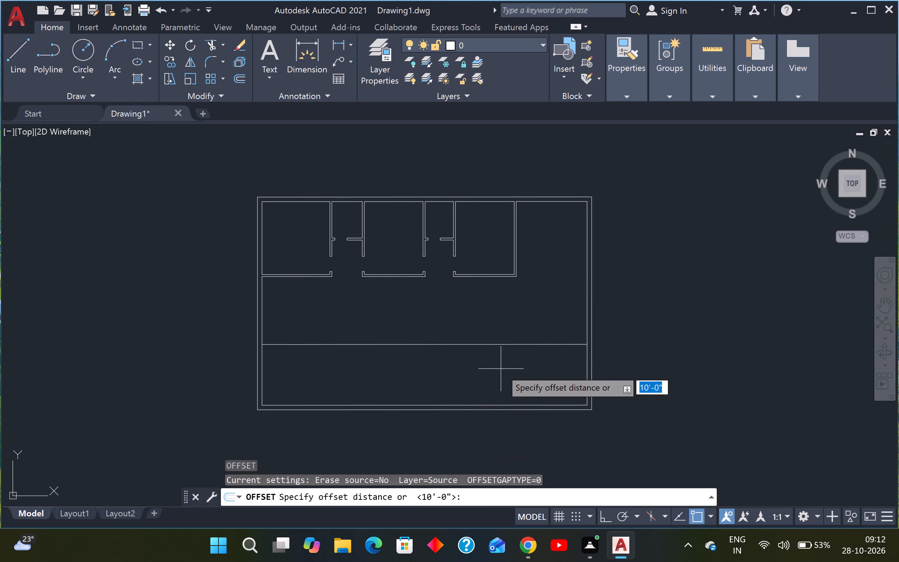
{"action": "type", "text": "4\""}
{"action": "key", "text": "Return"}
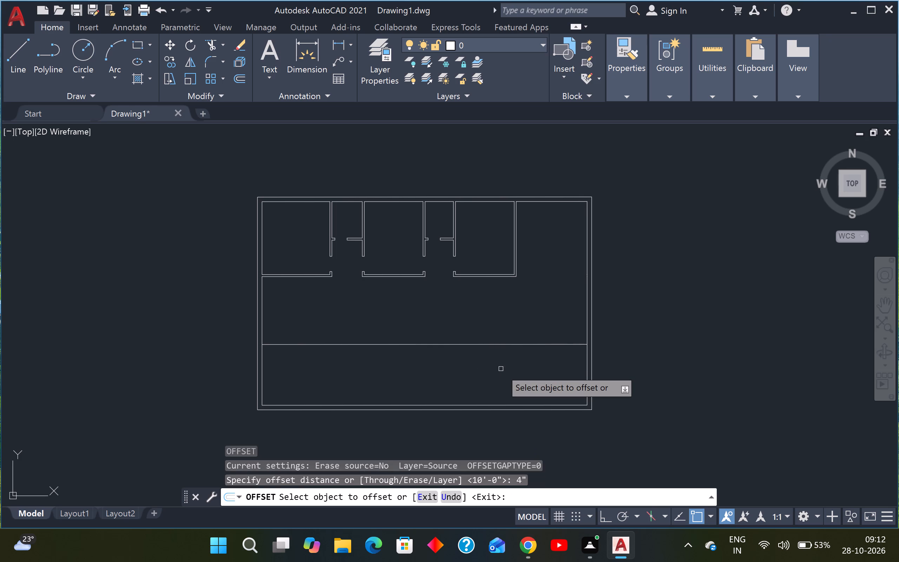
{"action": "left_click", "coordinate": [532, 343]}
{"action": "left_click", "coordinate": [544, 309]}
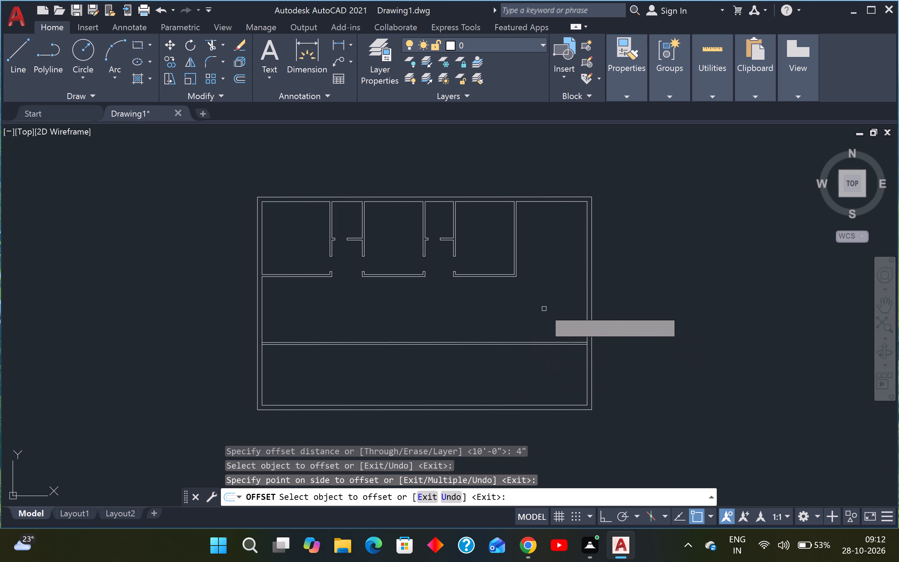
{"action": "key", "text": "Escape"}
{"action": "key", "text": "Escape"}
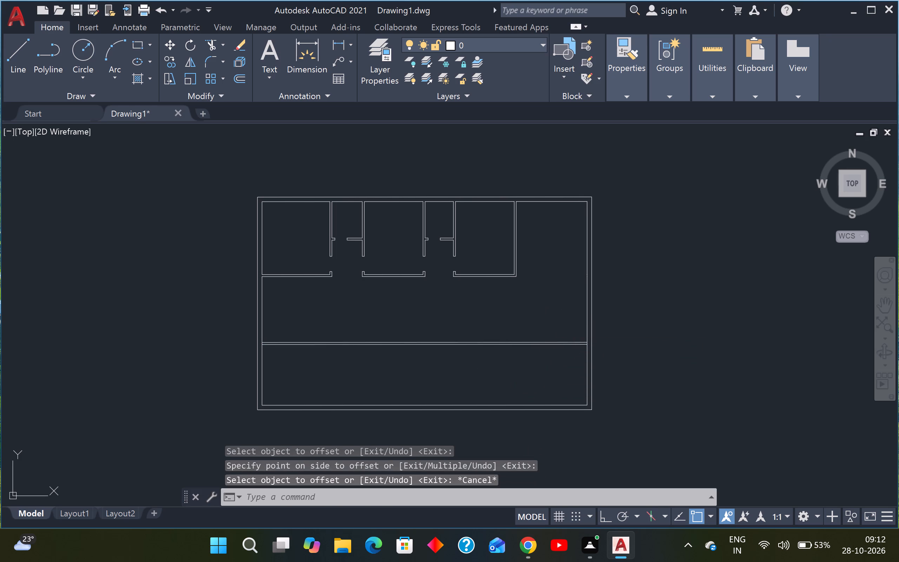
Trim the left outer wall's inner face between the two lines of the lower horizontal partition.
{"action": "type", "text": "tr"}
{"action": "key", "text": "space"}
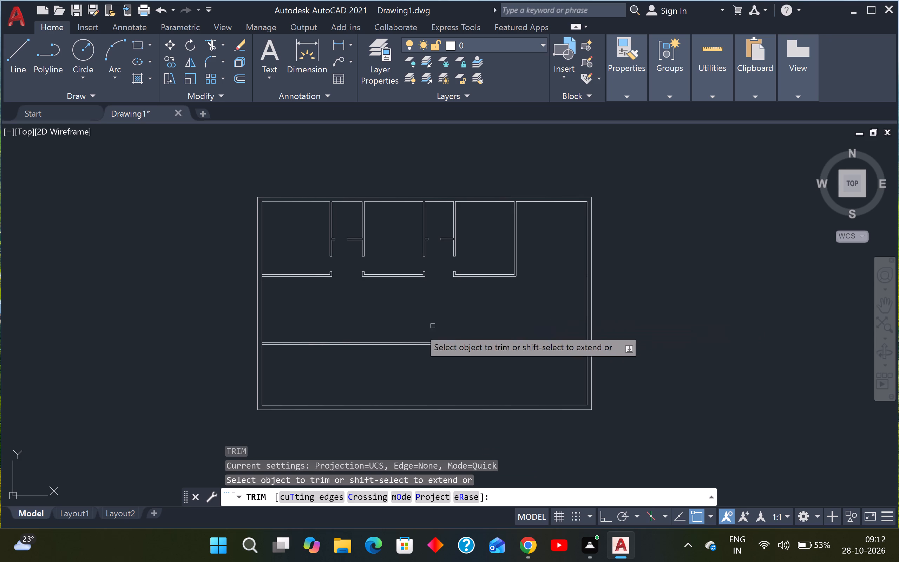
{"action": "scroll", "coordinate": [265, 355], "scroll_direction": "up", "scroll_amount": 4}
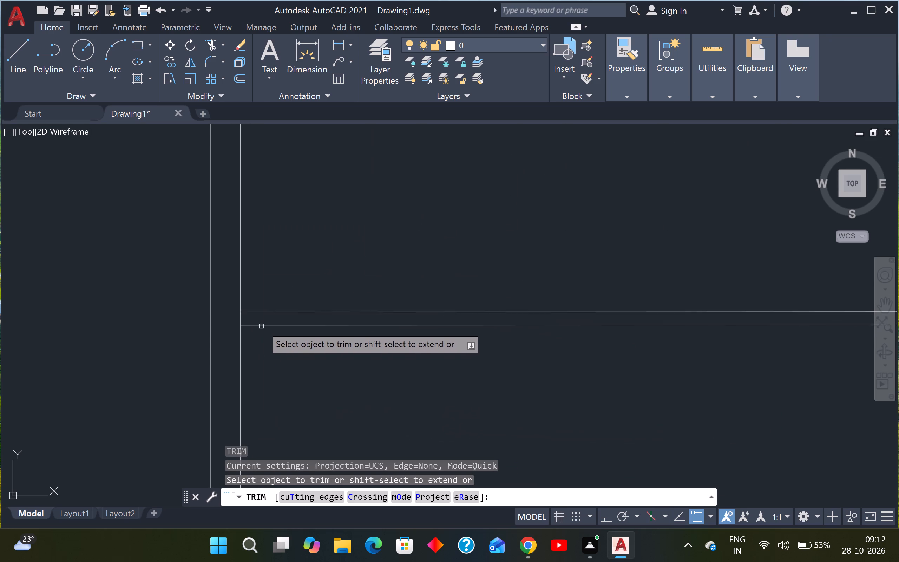
{"action": "left_click", "coordinate": [263, 320]}
{"action": "left_click", "coordinate": [230, 318]}
{"action": "scroll", "coordinate": [255, 316], "scroll_direction": "down", "scroll_amount": 3}
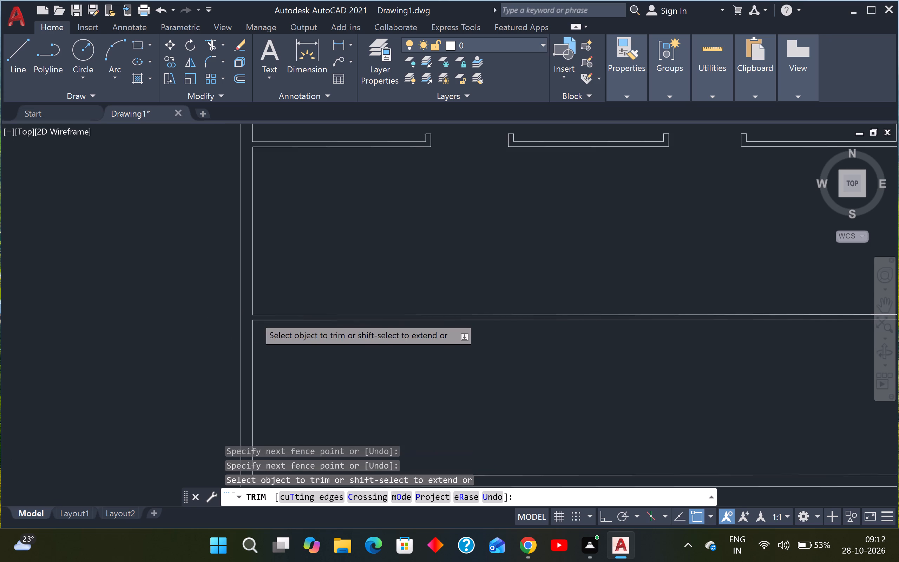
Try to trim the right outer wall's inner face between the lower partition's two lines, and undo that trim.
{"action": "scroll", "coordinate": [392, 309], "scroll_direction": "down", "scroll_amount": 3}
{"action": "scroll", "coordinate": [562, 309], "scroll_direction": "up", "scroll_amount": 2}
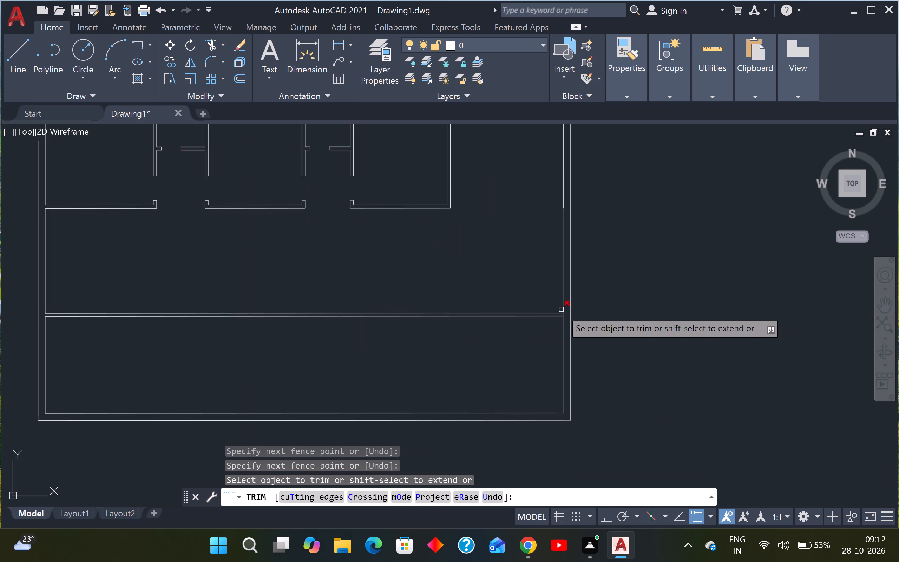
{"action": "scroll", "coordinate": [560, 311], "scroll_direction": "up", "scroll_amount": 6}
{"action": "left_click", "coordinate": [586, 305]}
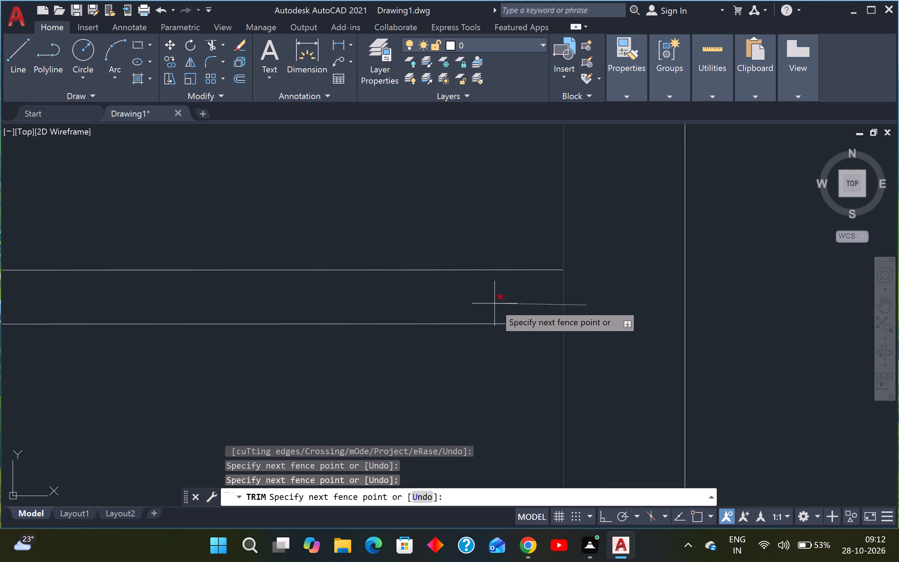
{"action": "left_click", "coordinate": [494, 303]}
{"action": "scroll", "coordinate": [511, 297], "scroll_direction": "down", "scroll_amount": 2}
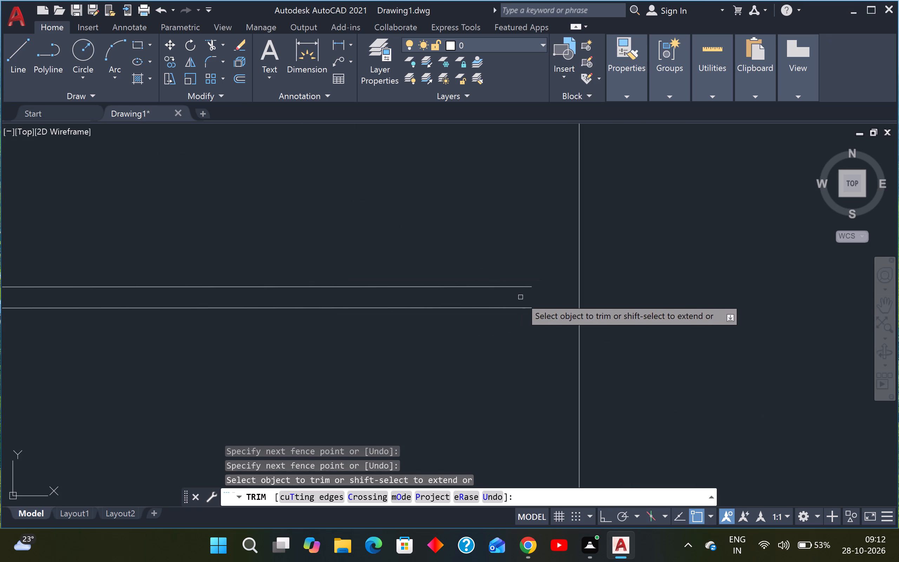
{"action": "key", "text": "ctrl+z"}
Extend both lower partition lines to the right outer wall's inner face and trim that face between them.
{"action": "scroll", "coordinate": [603, 288], "scroll_direction": "down", "scroll_amount": 5}
{"action": "middle_click_drag", "start_coordinate": [599, 326], "coordinate": [397, 318]}
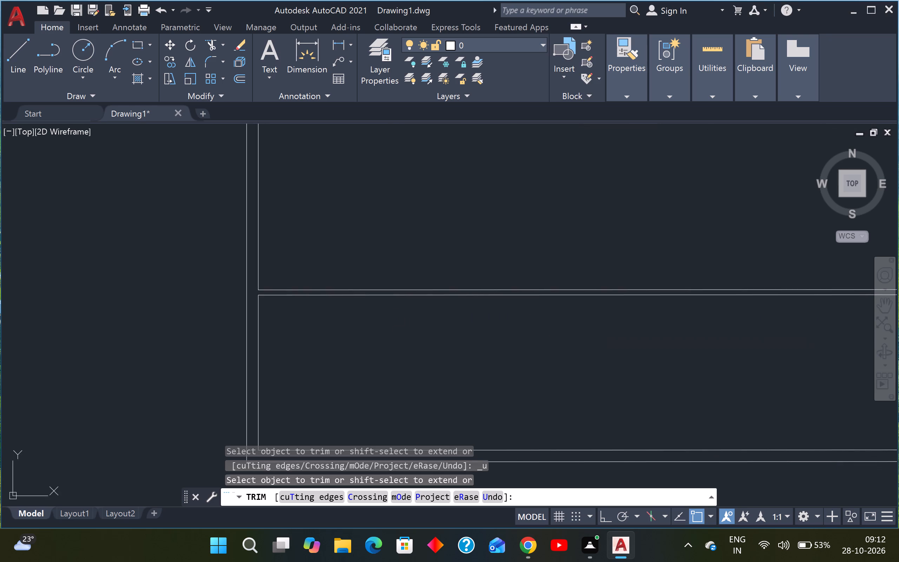
{"action": "scroll", "coordinate": [595, 338], "scroll_direction": "down", "scroll_amount": 4}
{"action": "middle_click_drag", "start_coordinate": [614, 343], "coordinate": [368, 333]}
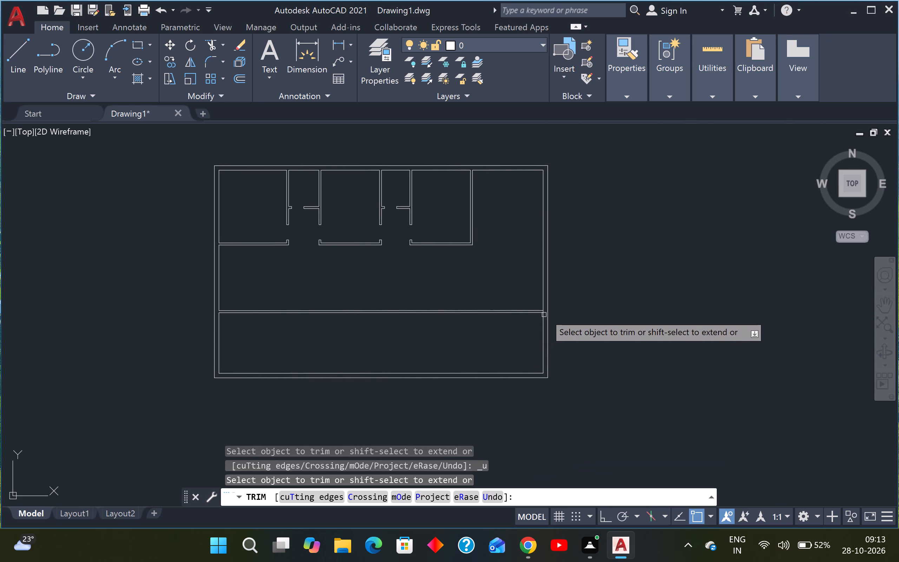
{"action": "scroll", "coordinate": [546, 305], "scroll_direction": "up", "scroll_amount": 4}
{"action": "scroll", "coordinate": [523, 334], "scroll_direction": "up", "scroll_amount": 3}
{"action": "scroll", "coordinate": [514, 340], "scroll_direction": "down", "scroll_amount": 1}
{"action": "scroll", "coordinate": [514, 358], "scroll_direction": "up", "scroll_amount": 2}
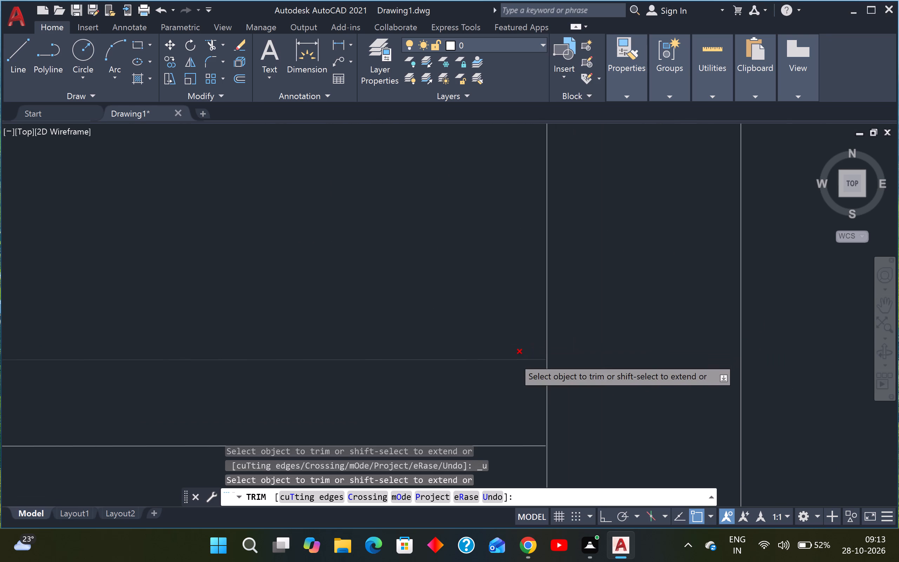
{"action": "scroll", "coordinate": [517, 379], "scroll_direction": "up", "scroll_amount": 3}
{"action": "scroll", "coordinate": [542, 336], "scroll_direction": "down", "scroll_amount": 3}
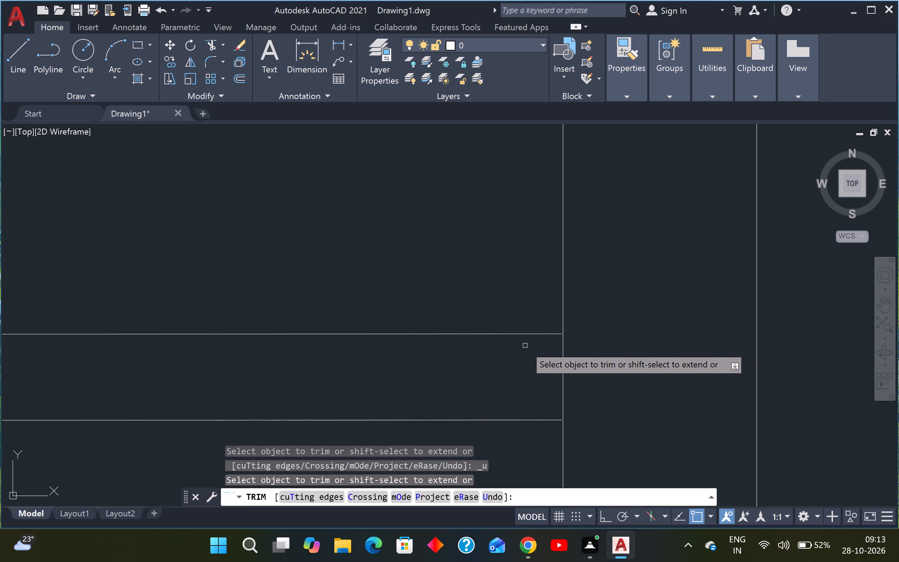
{"action": "left_click", "coordinate": [531, 314], "text": "shift"}
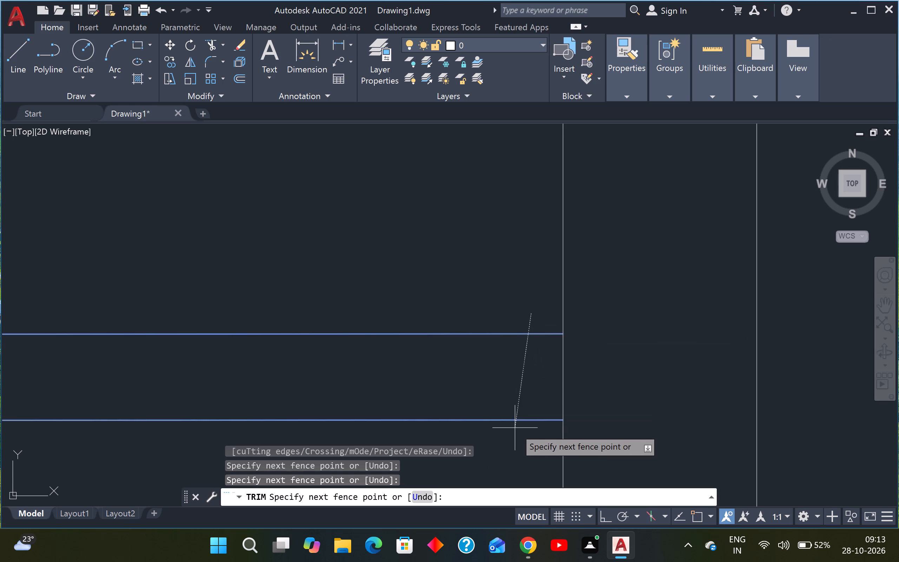
{"action": "left_click", "coordinate": [522, 432], "text": "shift"}
{"action": "left_click_drag", "start_coordinate": [587, 399], "coordinate": [584, 398]}
{"action": "left_click", "coordinate": [532, 391]}
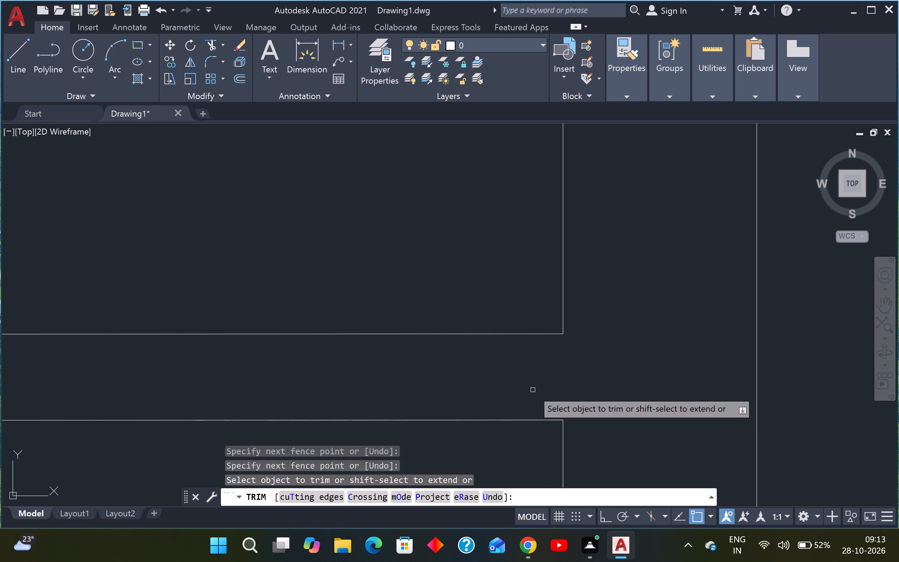
{"action": "scroll", "coordinate": [533, 390], "scroll_direction": "down", "scroll_amount": 14}
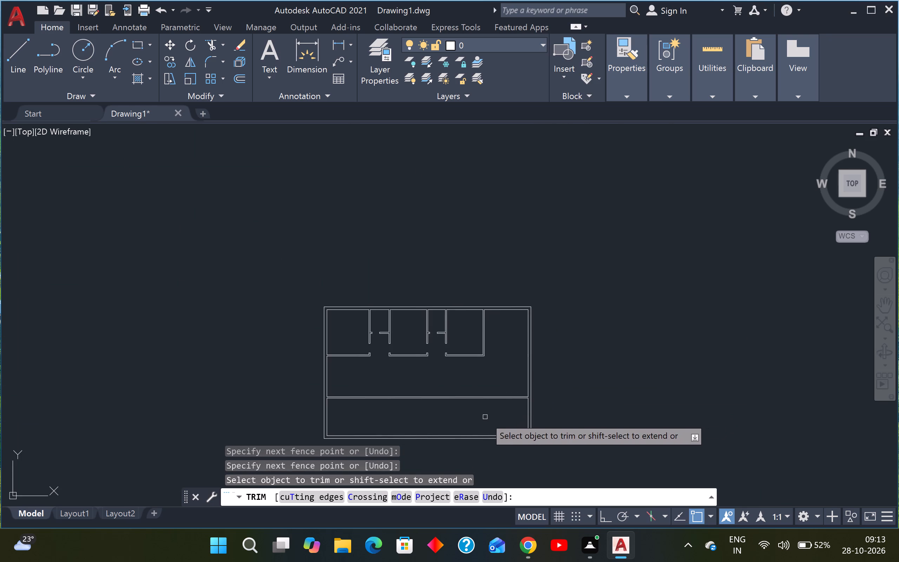
{"action": "middle_click_drag", "start_coordinate": [490, 404], "coordinate": [512, 363]}
{"action": "key", "text": "Escape"}
{"action": "key", "text": "Escape"}
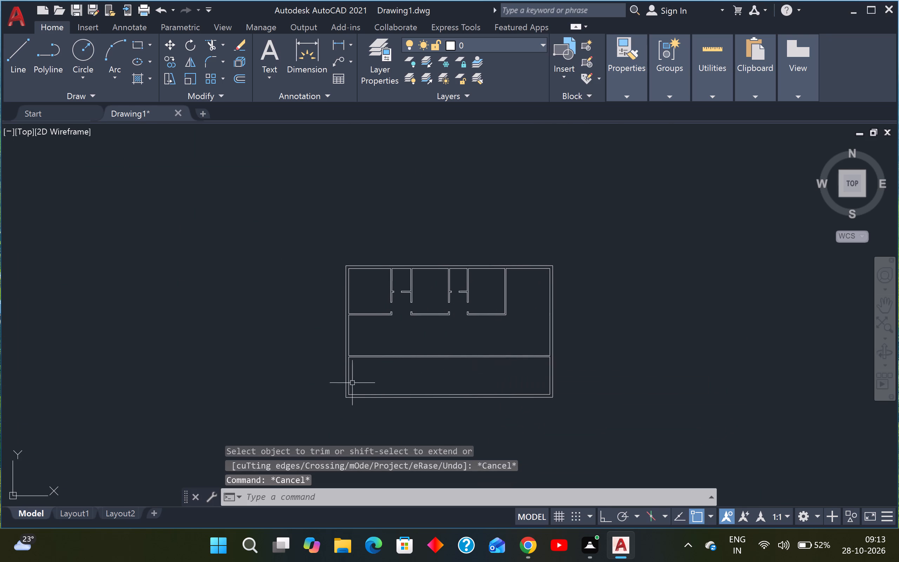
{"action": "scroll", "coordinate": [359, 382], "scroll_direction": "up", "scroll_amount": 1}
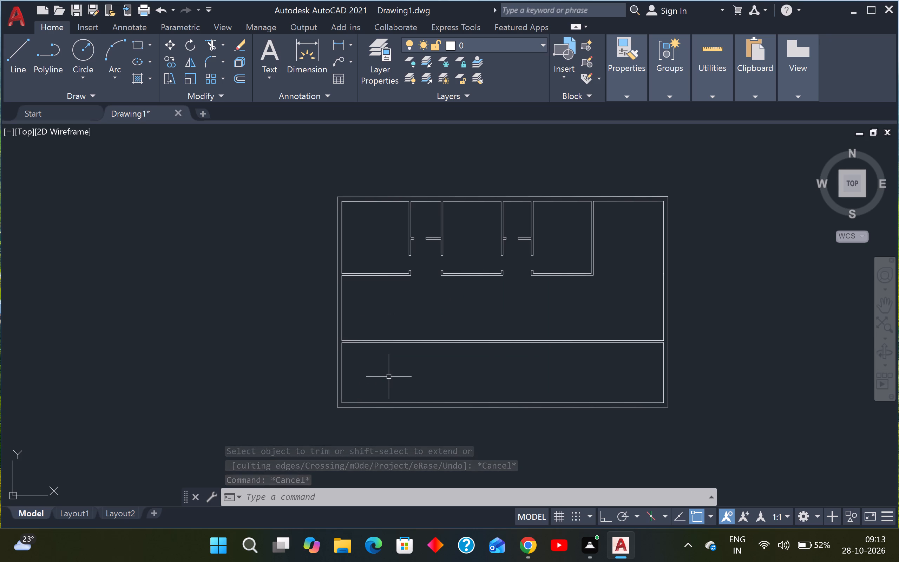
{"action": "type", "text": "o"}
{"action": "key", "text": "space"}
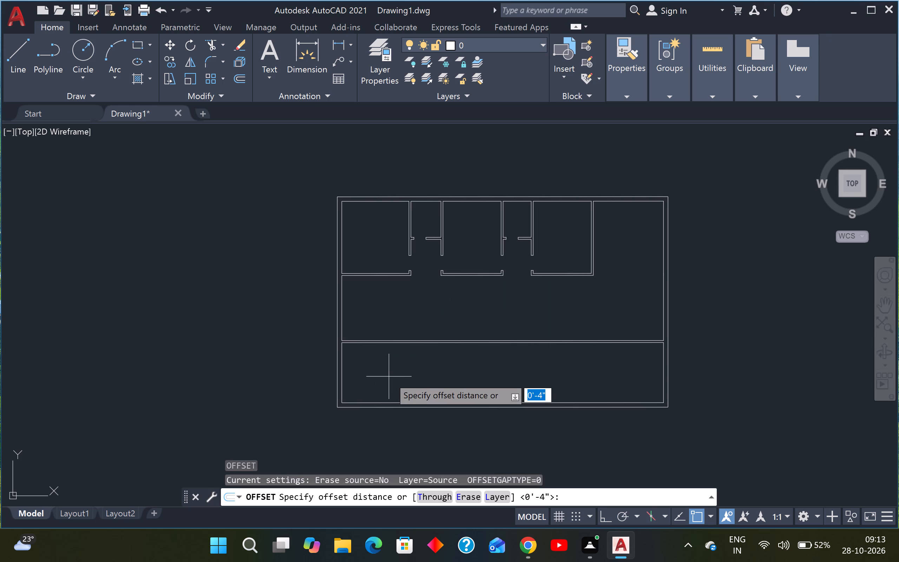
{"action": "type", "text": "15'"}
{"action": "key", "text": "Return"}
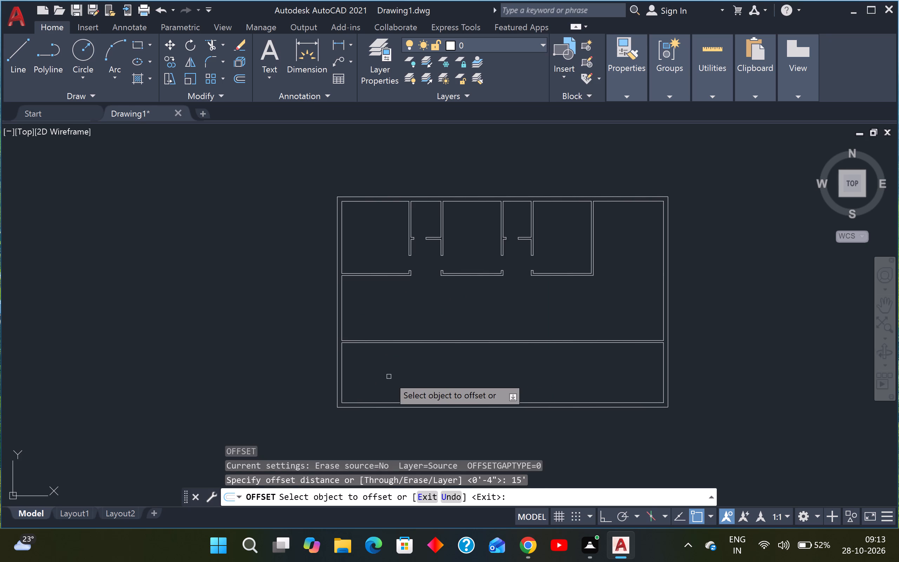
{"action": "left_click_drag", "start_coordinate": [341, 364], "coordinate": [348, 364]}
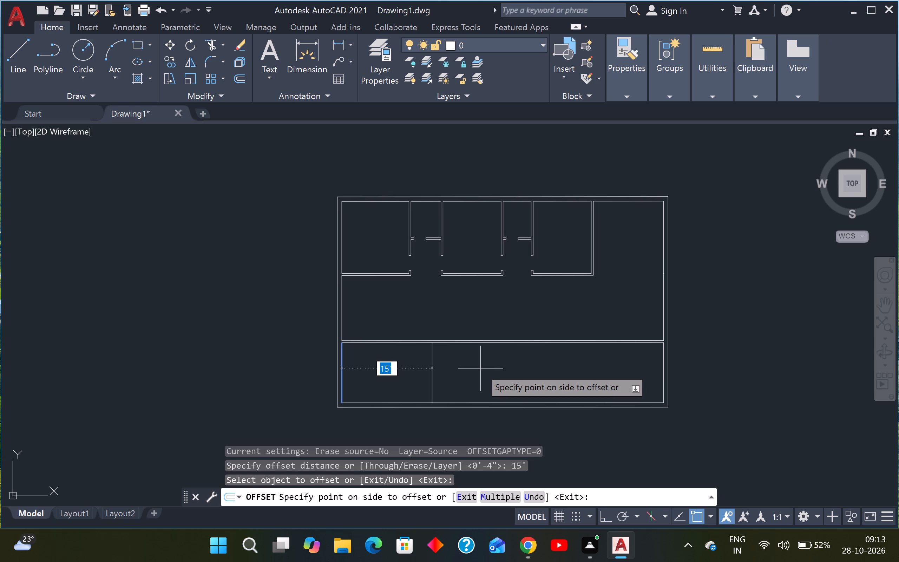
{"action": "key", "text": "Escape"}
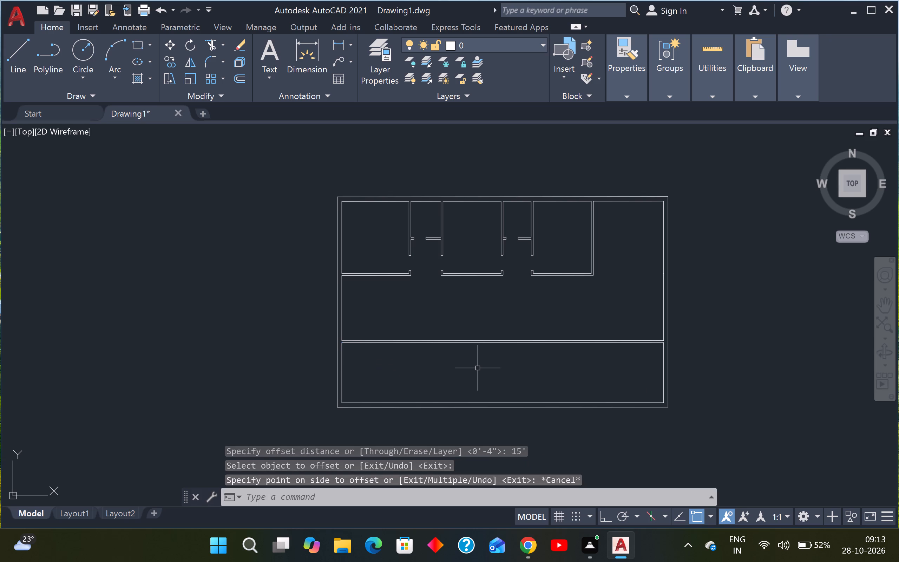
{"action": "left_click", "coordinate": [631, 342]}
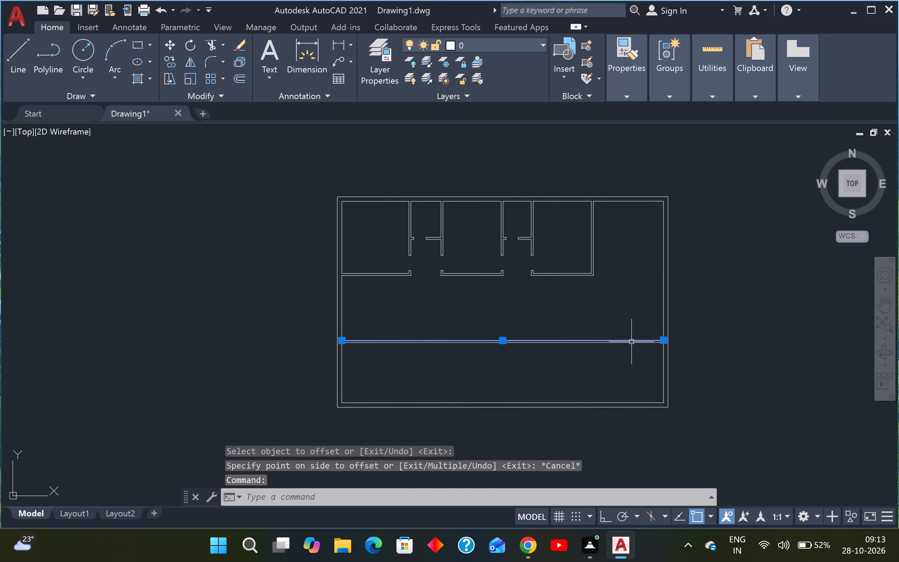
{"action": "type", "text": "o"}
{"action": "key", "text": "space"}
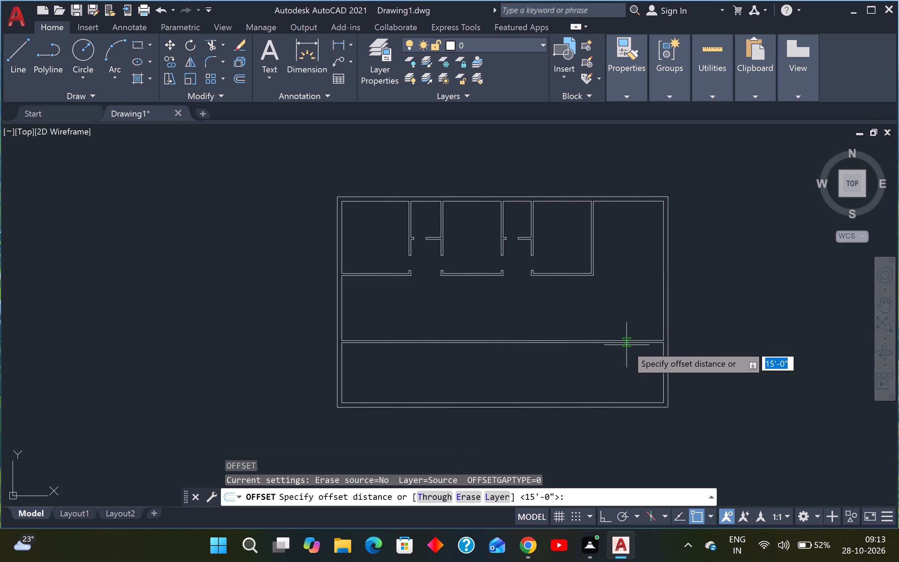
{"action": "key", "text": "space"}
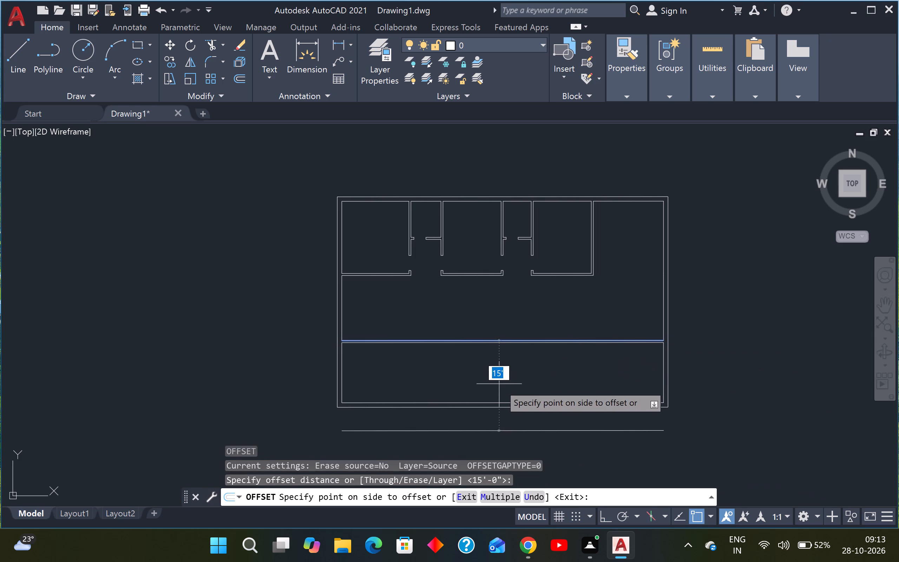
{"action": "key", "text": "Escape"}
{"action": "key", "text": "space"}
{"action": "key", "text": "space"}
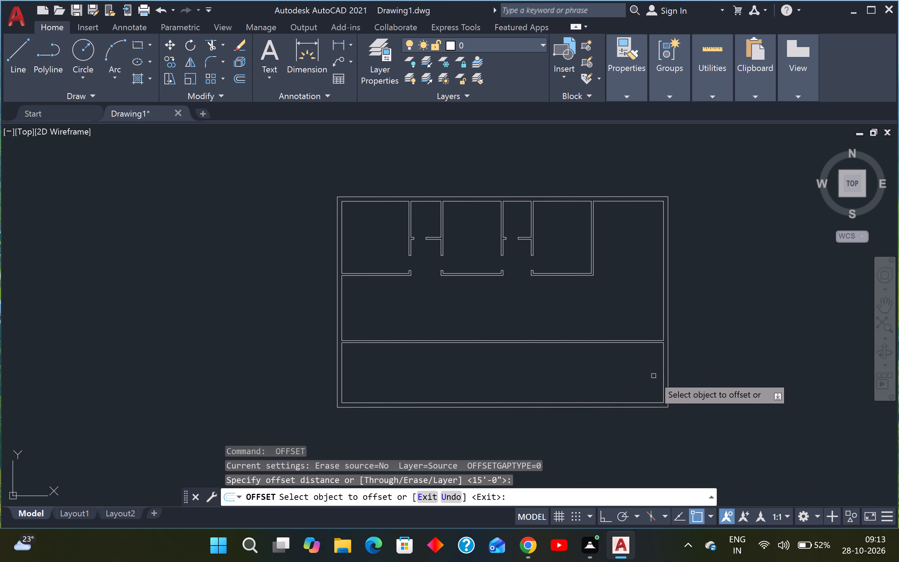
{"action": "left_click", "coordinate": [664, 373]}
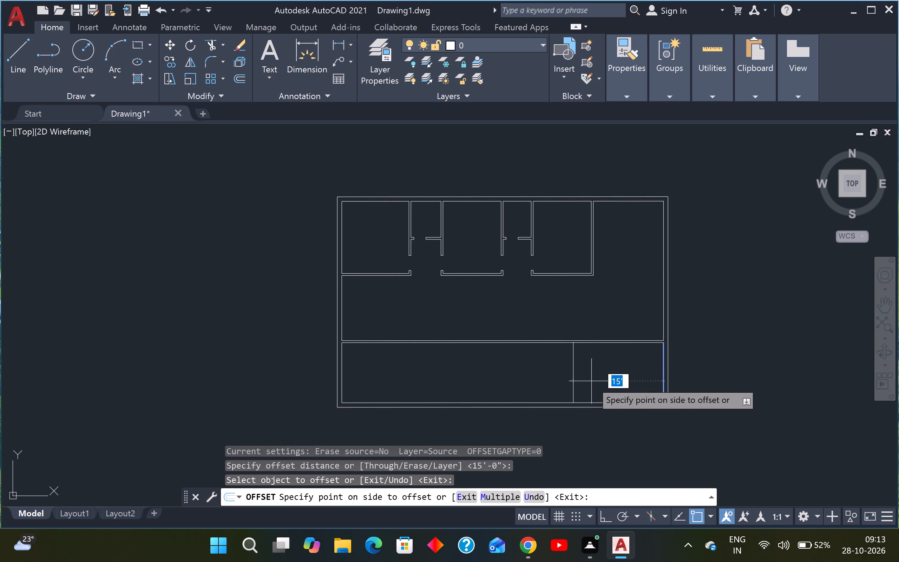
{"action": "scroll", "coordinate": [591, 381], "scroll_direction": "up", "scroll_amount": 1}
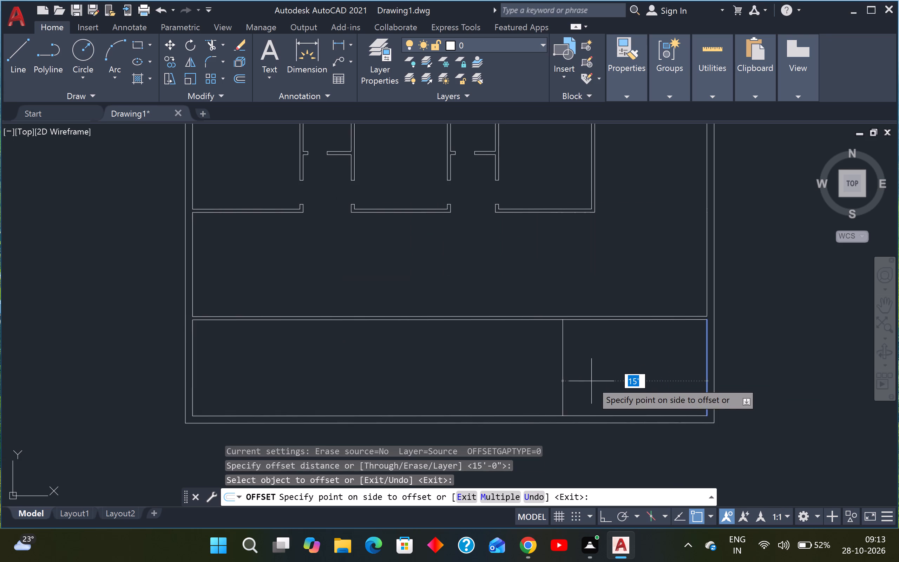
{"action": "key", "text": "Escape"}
Measure the horizontal distance from the third upper room's lower-right outer corner to the right outer wall's inner face, with Ortho on.
{"action": "type", "text": "dli"}
{"action": "key", "text": "space"}
{"action": "scroll", "coordinate": [593, 209], "scroll_direction": "up", "scroll_amount": 3}
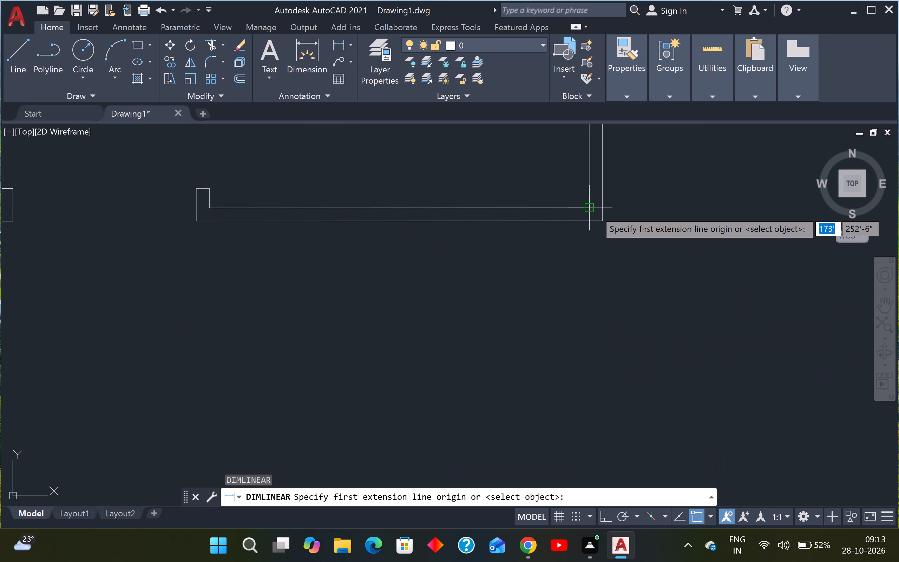
{"action": "left_click", "coordinate": [603, 218]}
{"action": "scroll", "coordinate": [613, 221], "scroll_direction": "down", "scroll_amount": 3}
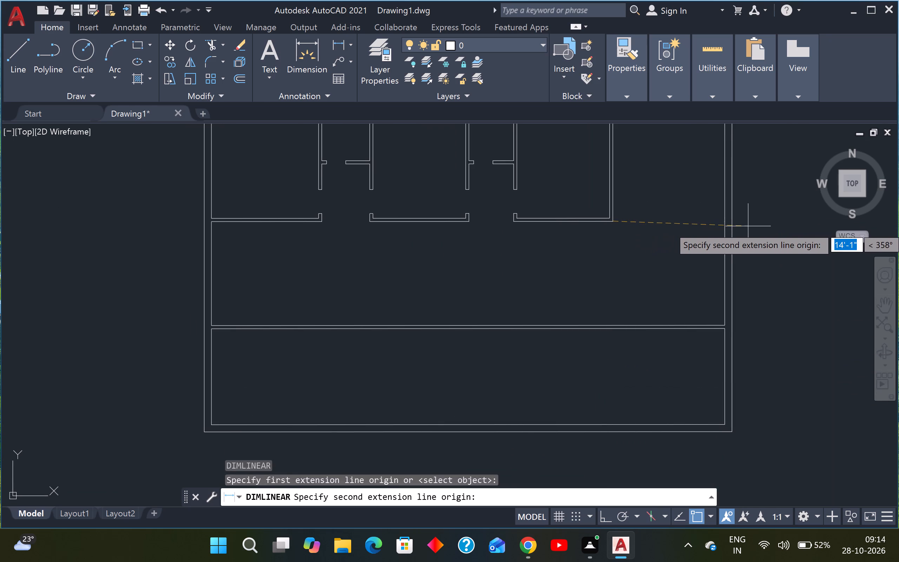
{"action": "scroll", "coordinate": [755, 222], "scroll_direction": "up", "scroll_amount": 2}
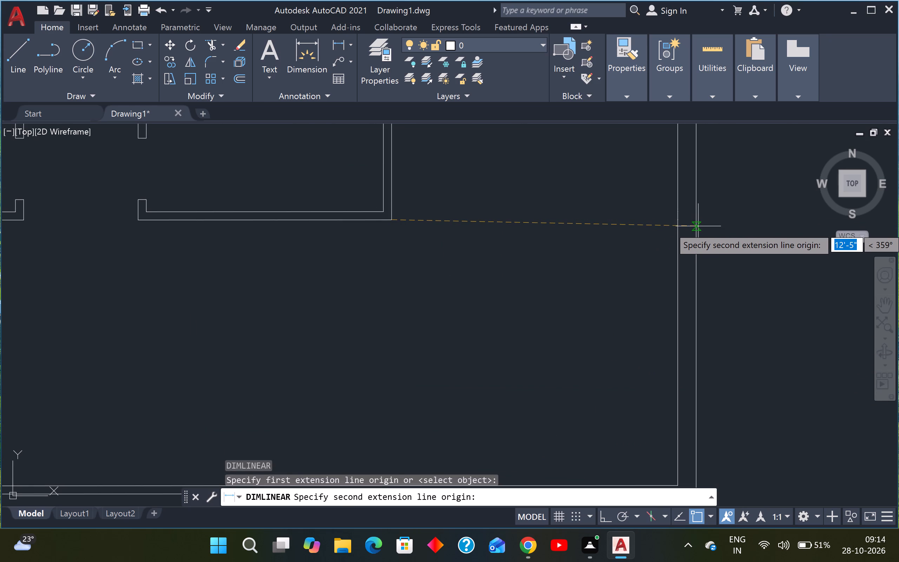
{"action": "key", "text": "F8"}
{"action": "scroll", "coordinate": [690, 225], "scroll_direction": "up", "scroll_amount": 2}
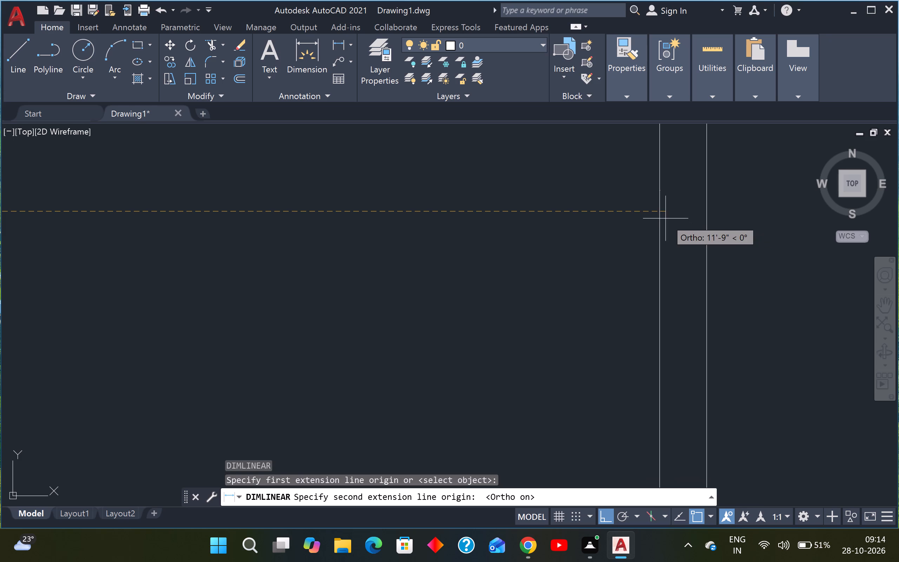
{"action": "left_click", "coordinate": [660, 212]}
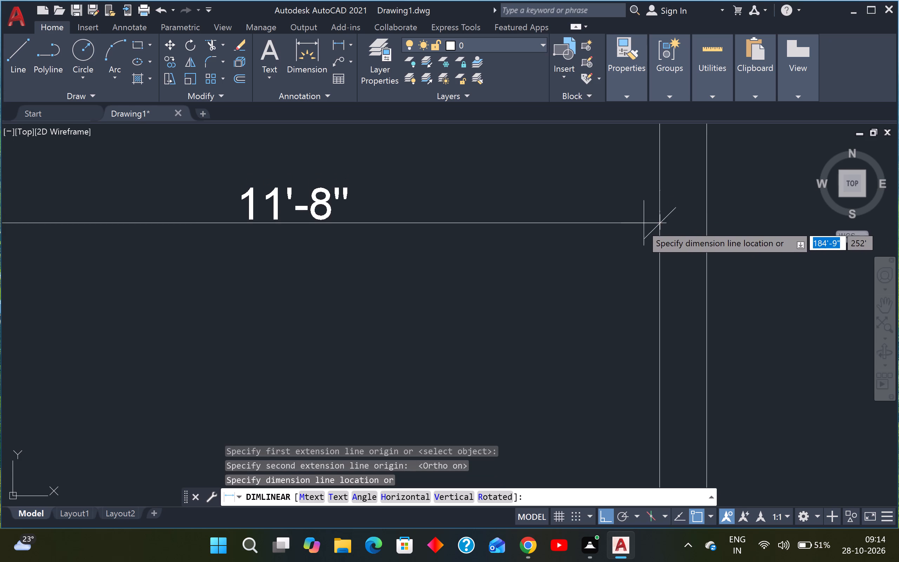
{"action": "scroll", "coordinate": [639, 226], "scroll_direction": "down", "scroll_amount": 3}
{"action": "key", "text": "Escape"}
{"action": "scroll", "coordinate": [616, 257], "scroll_direction": "down", "scroll_amount": 2}
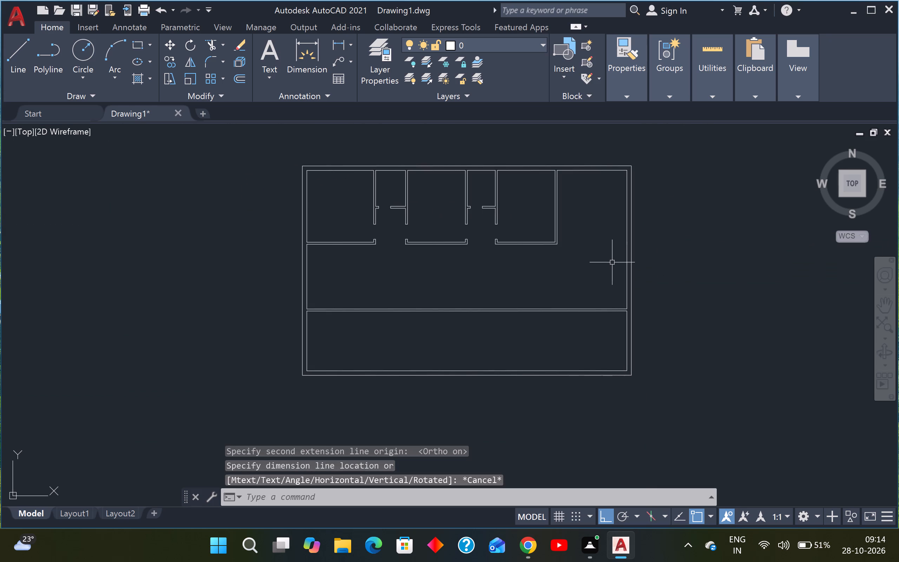
Offset the right outer wall's inner face 11'8" inward within the lower strip to place a vertical line.
{"action": "type", "text": "o"}
{"action": "key", "text": "space"}
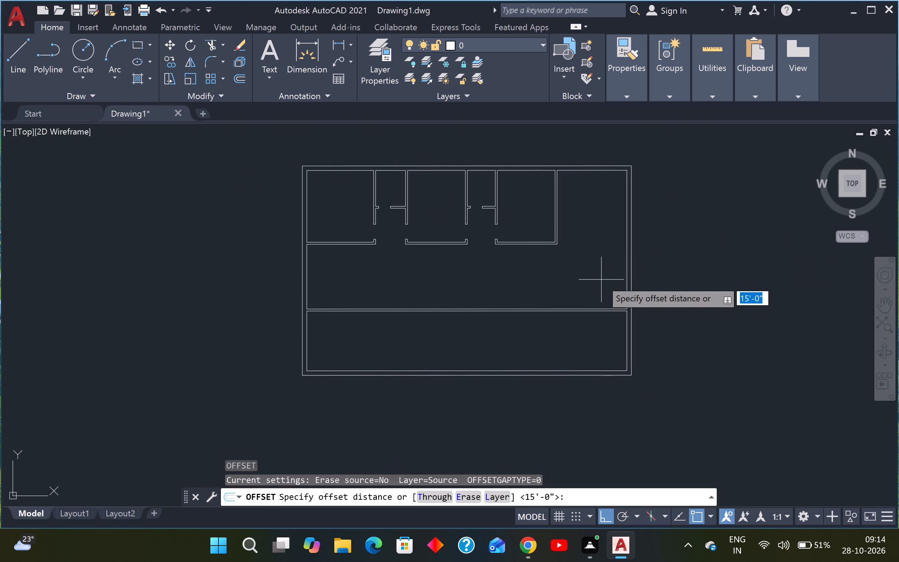
{"action": "type", "text": "111"}
{"action": "key", "text": "BackSpace"}
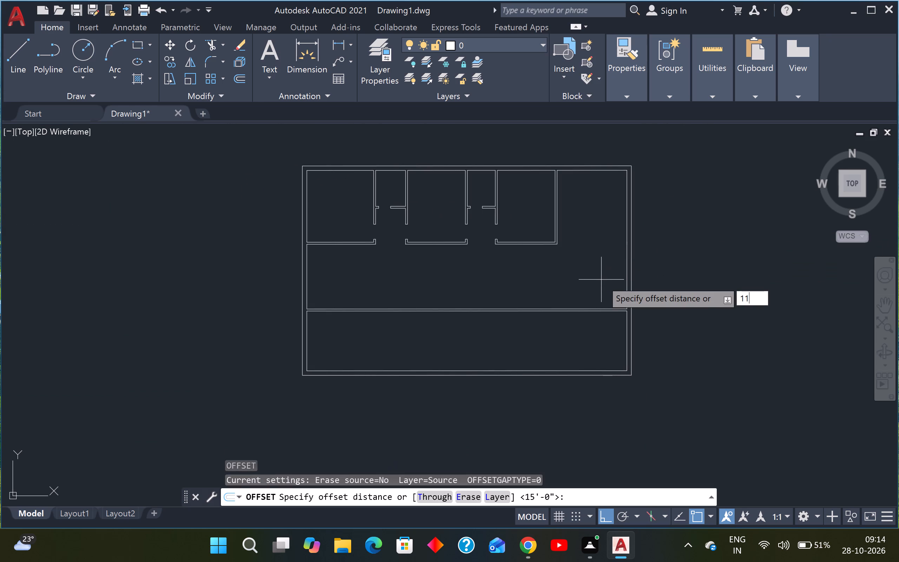
{"action": "key", "text": "apostrophe"}
{"action": "key", "text": "9"}
{"action": "key", "text": "BackSpace"}
{"action": "key", "text": "8"}
{"action": "key", "text": "shift+quotedbl"}
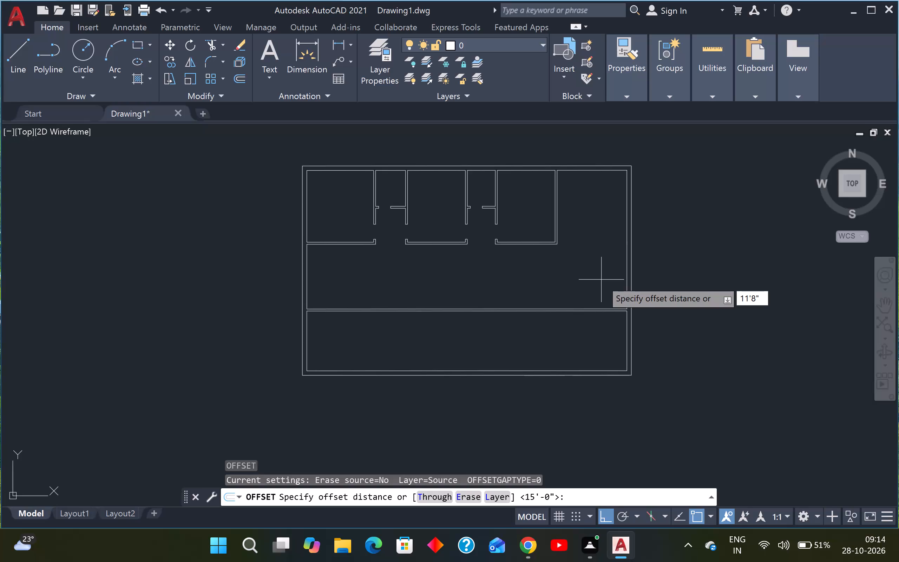
{"action": "key", "text": "Return"}
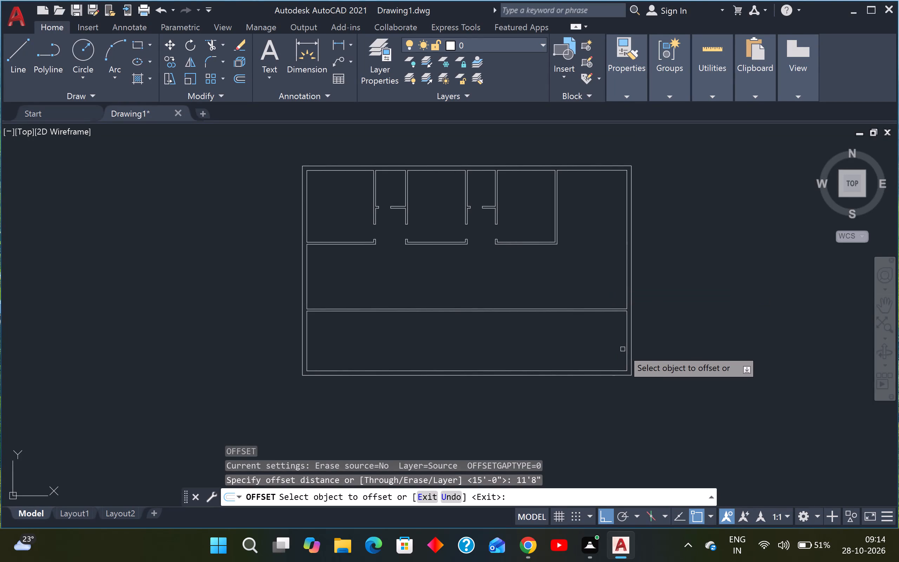
{"action": "left_click", "coordinate": [628, 349]}
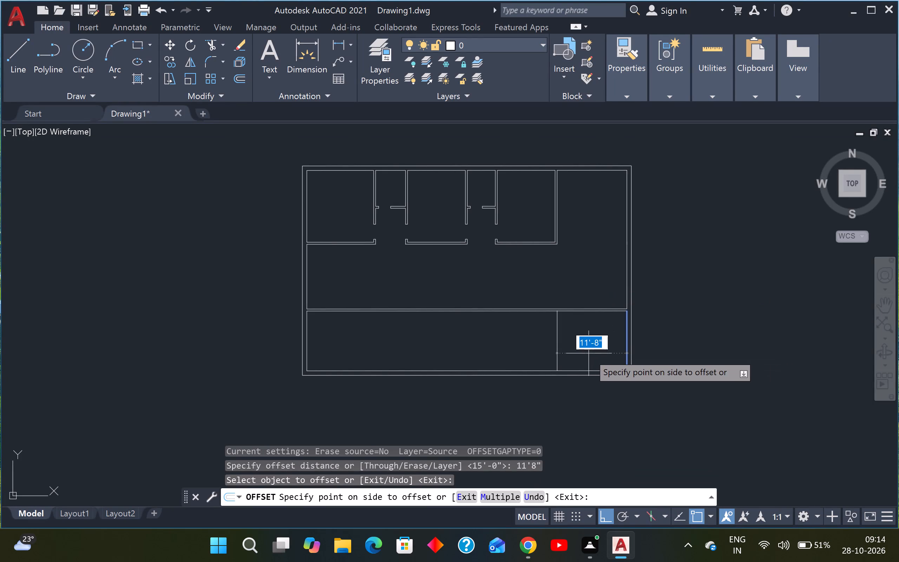
{"action": "left_click", "coordinate": [589, 353]}
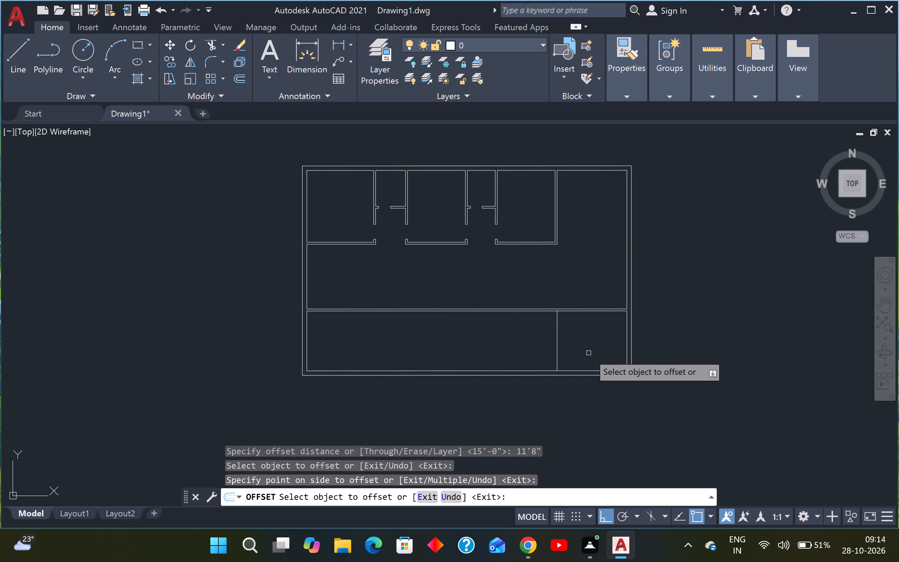
{"action": "key", "text": "Escape"}
{"action": "key", "text": "Escape"}
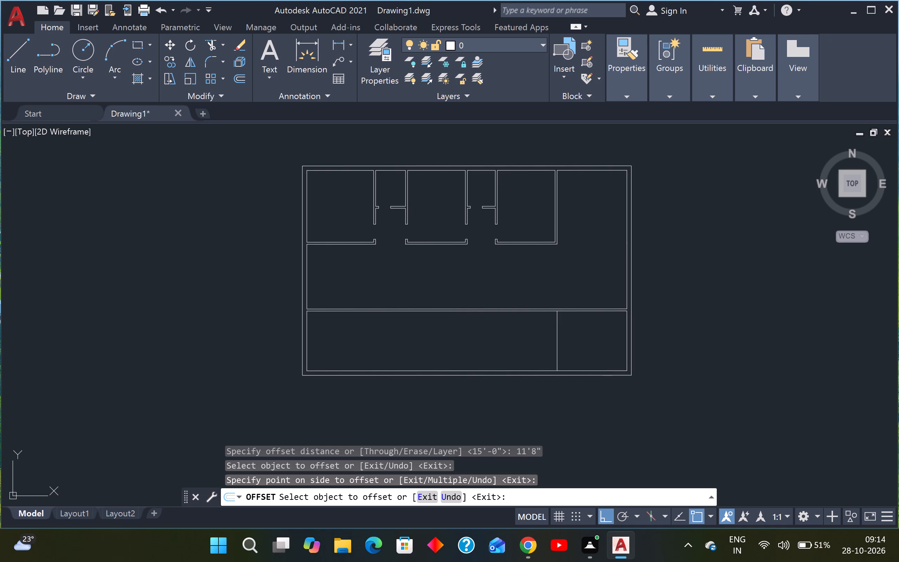
Offset the new vertical line in the lower strip 3" to the left.
{"action": "scroll", "coordinate": [565, 345], "scroll_direction": "up", "scroll_amount": 1}
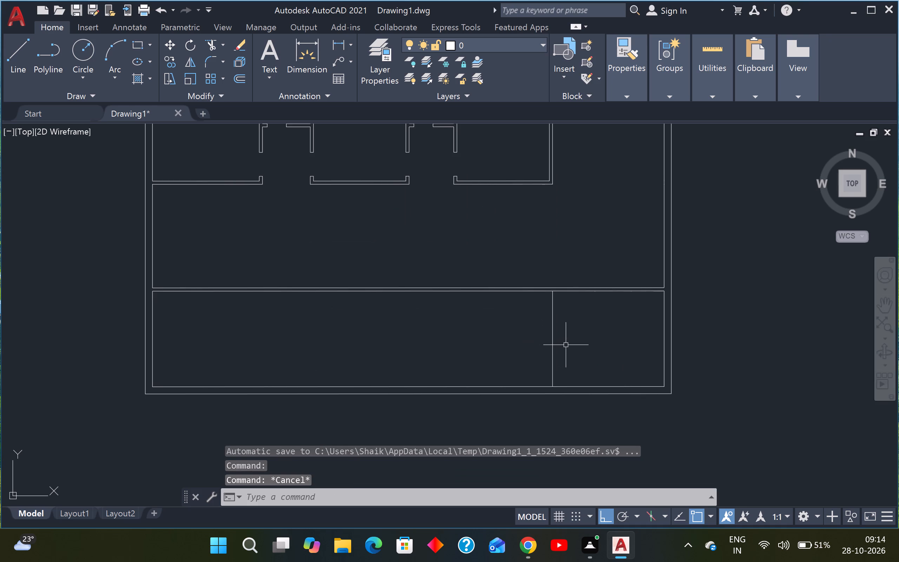
{"action": "key", "text": "Escape"}
{"action": "key", "text": "Escape"}
{"action": "type", "text": "o"}
{"action": "key", "text": "space"}
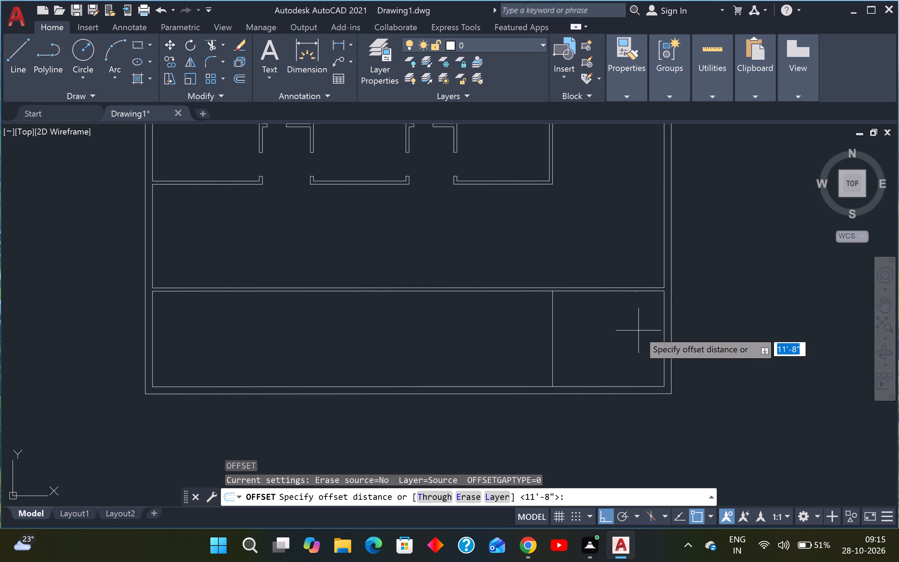
{"action": "key", "text": "3"}
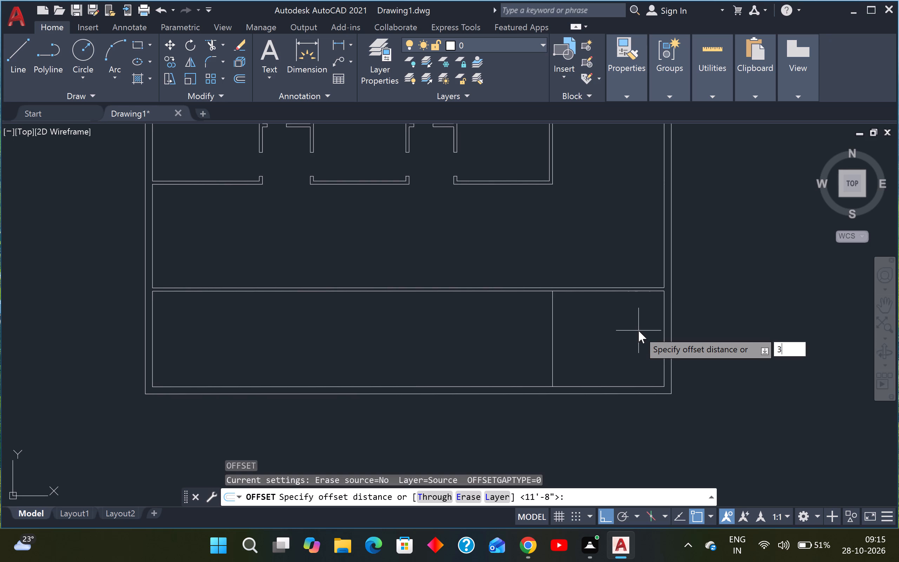
{"action": "key", "text": "Left"}
{"action": "key", "text": "Return"}
{"action": "left_click", "coordinate": [554, 367]}
{"action": "left_click", "coordinate": [529, 371]}
{"action": "scroll", "coordinate": [551, 368], "scroll_direction": "up", "scroll_amount": 2}
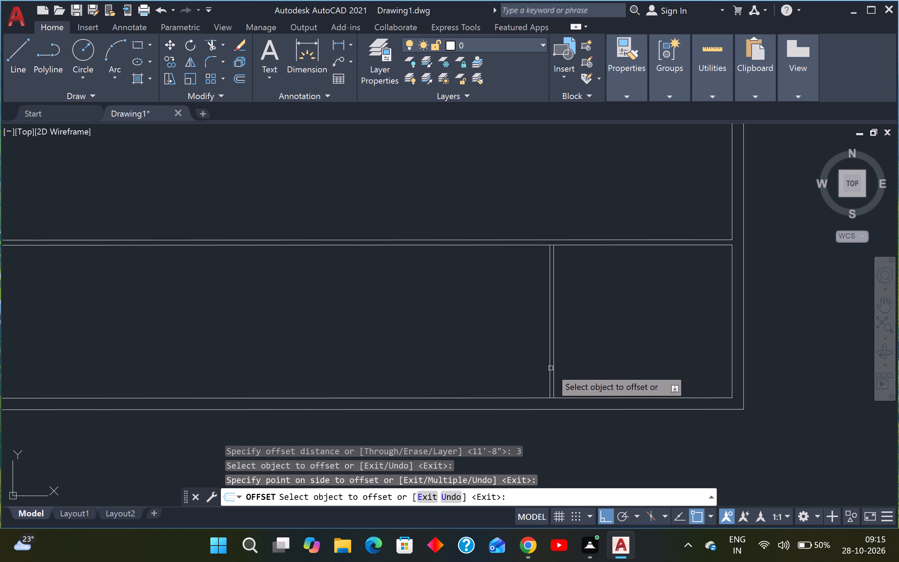
{"action": "scroll", "coordinate": [552, 368], "scroll_direction": "up", "scroll_amount": 1}
{"action": "key", "text": "Escape"}
{"action": "key", "text": "Escape"}
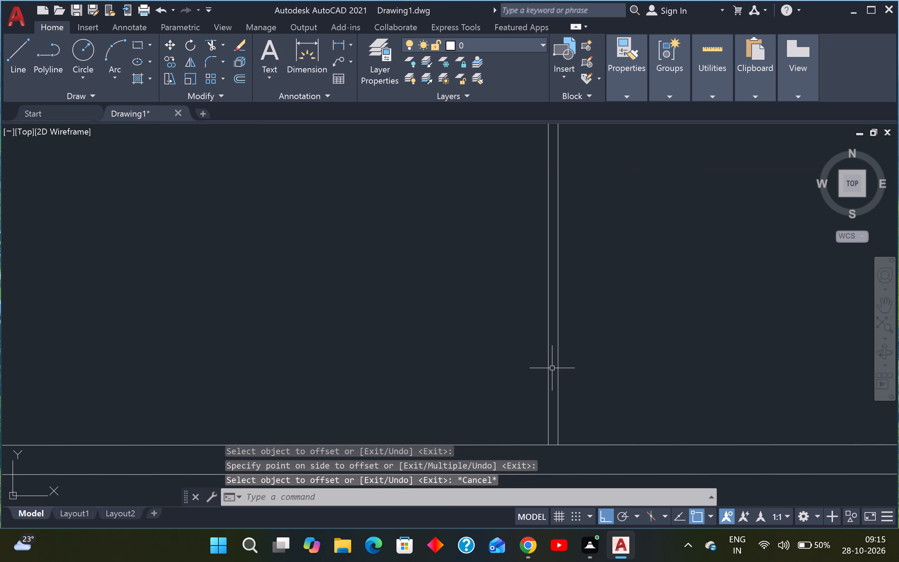
Trim away the right-hand line of the closely spaced vertical pair in the lower strip.
{"action": "type", "text": "tr"}
{"action": "key", "text": "space"}
{"action": "left_click", "coordinate": [567, 368]}
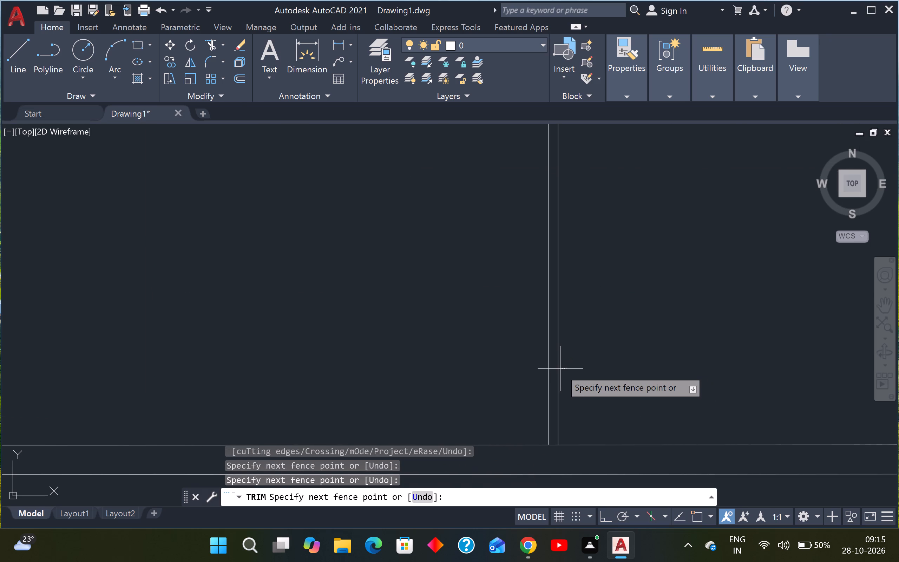
{"action": "left_click", "coordinate": [555, 370]}
{"action": "scroll", "coordinate": [556, 369], "scroll_direction": "down", "scroll_amount": 2}
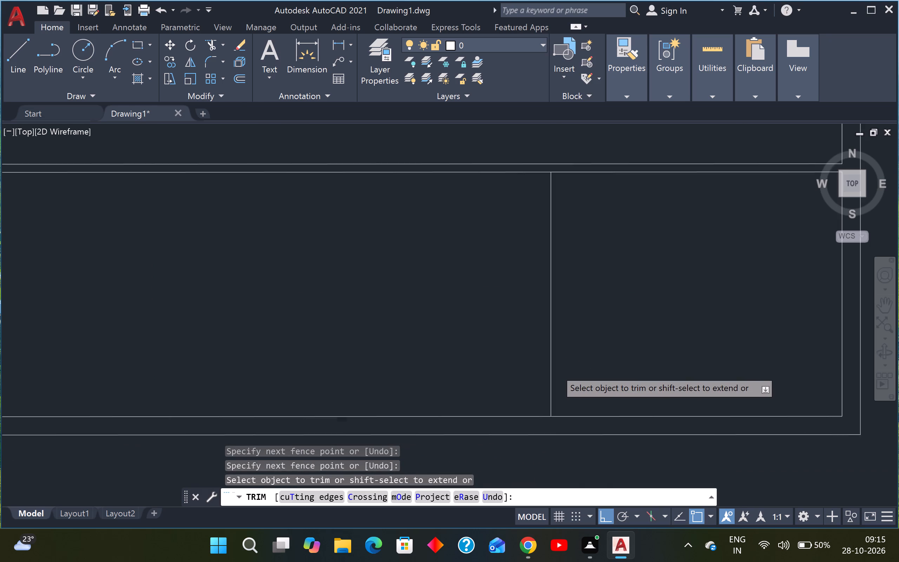
Offset the remaining vertical line in the lower strip 4" to the left to form a partition.
{"action": "scroll", "coordinate": [556, 369], "scroll_direction": "down", "scroll_amount": 3}
{"action": "scroll", "coordinate": [548, 370], "scroll_direction": "up", "scroll_amount": 1}
{"action": "key", "text": "Escape"}
{"action": "key", "text": "Escape"}
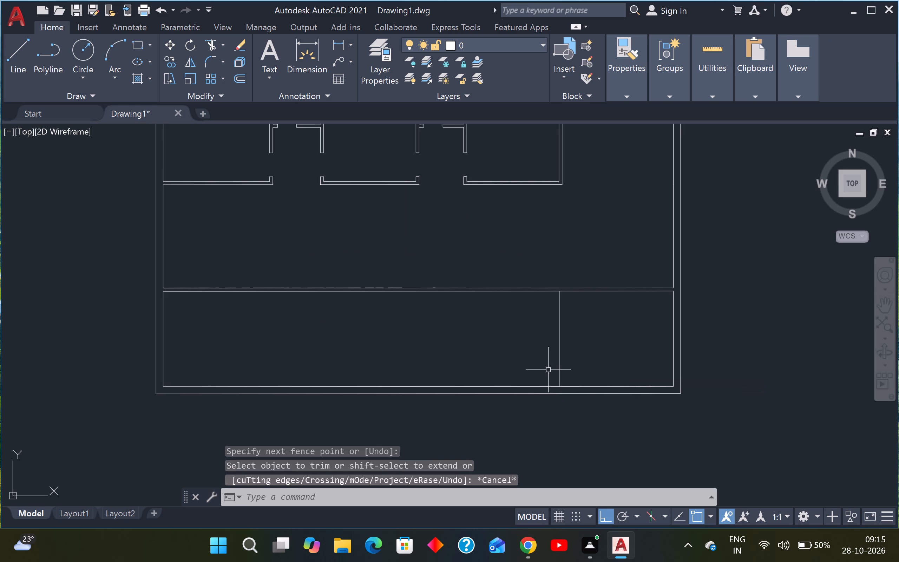
{"action": "type", "text": "o"}
{"action": "key", "text": "space"}
{"action": "key", "text": "4"}
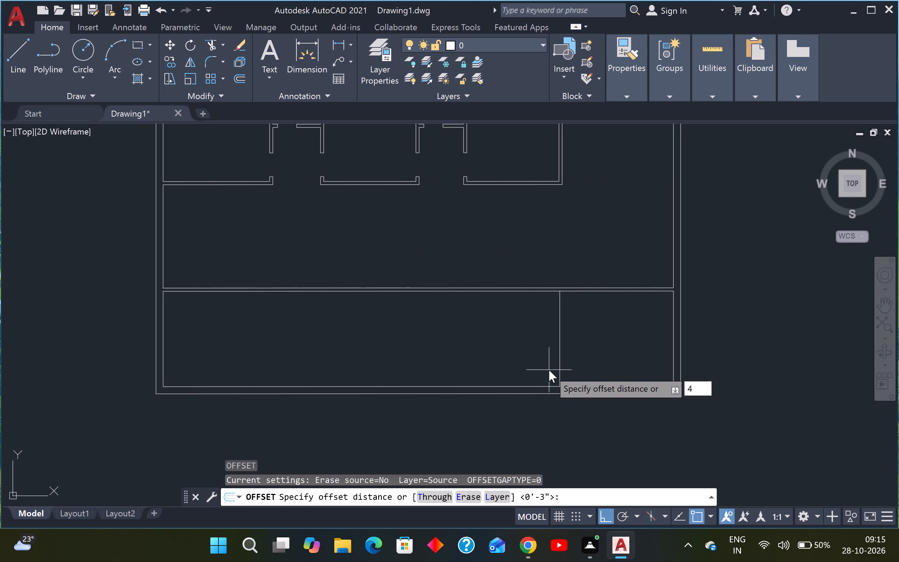
{"action": "key", "text": "shift+quotedbl"}
{"action": "key", "text": "Return"}
{"action": "left_click", "coordinate": [559, 369]}
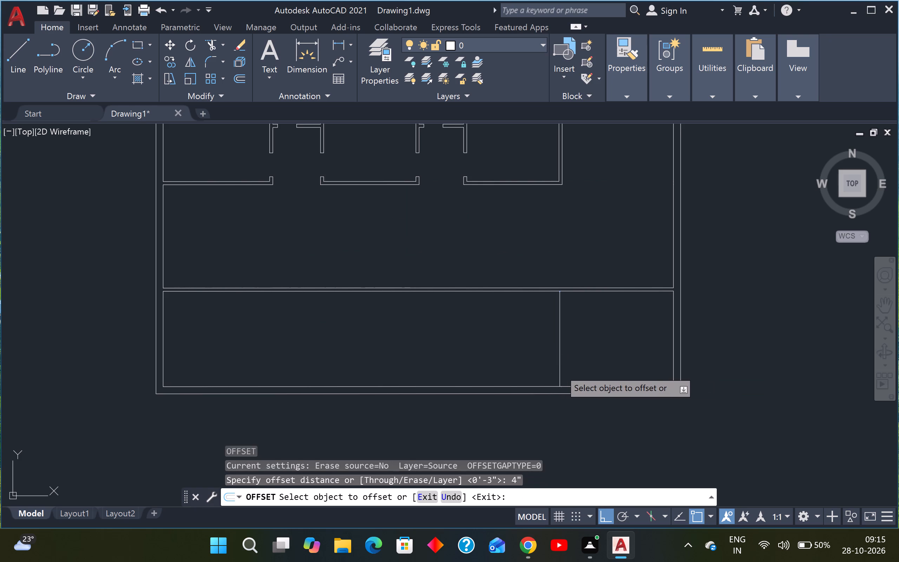
{"action": "left_click", "coordinate": [523, 368]}
{"action": "key", "text": "Escape"}
{"action": "key", "text": "Escape"}
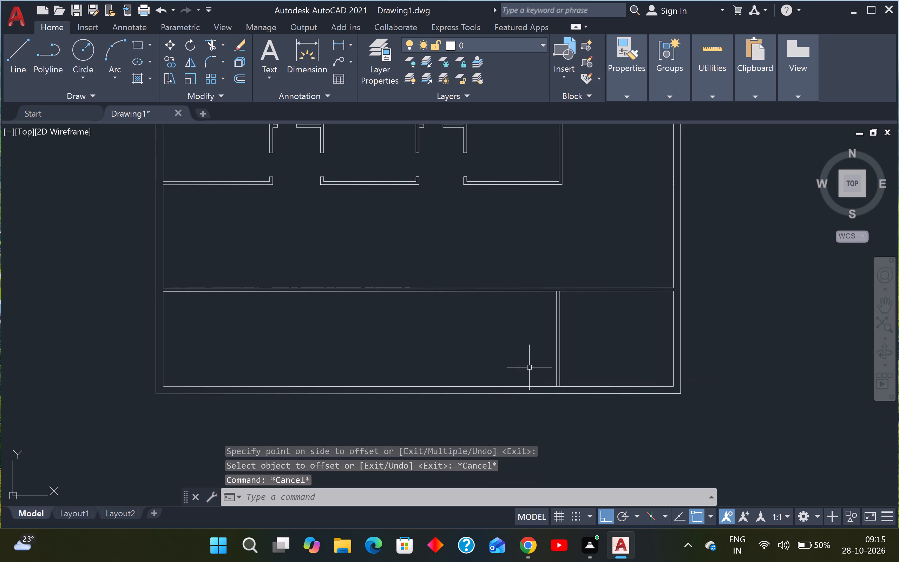
{"action": "key", "text": "Escape"}
{"action": "key", "text": "Escape"}
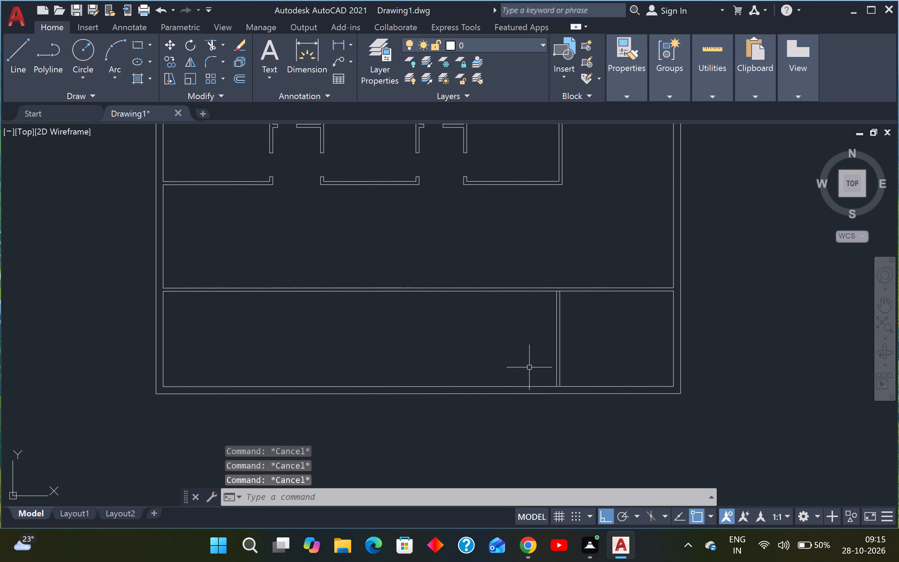
Offset the left face of the lower strip's partition 7' to the left.
{"action": "type", "text": "o"}
{"action": "key", "text": "space"}
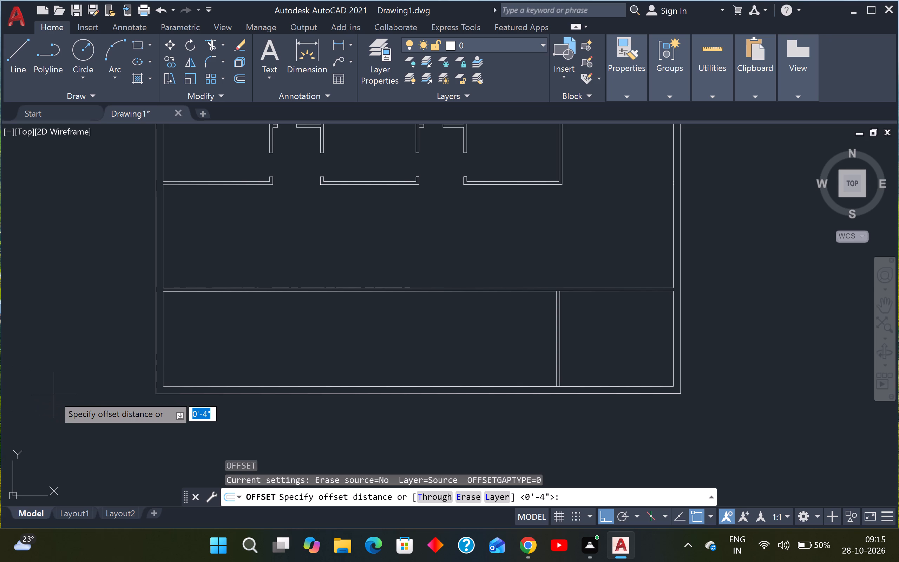
{"action": "key", "text": "7"}
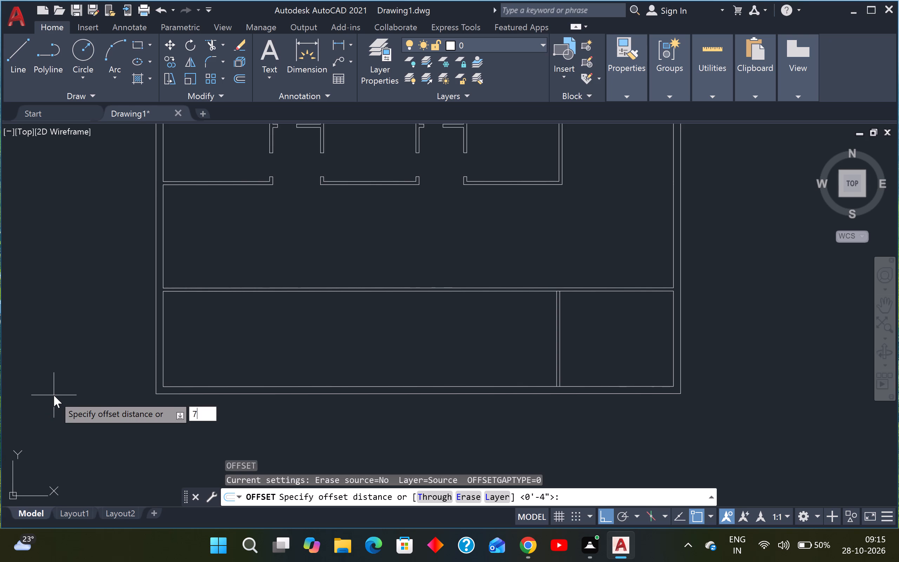
{"action": "key", "text": "apostrophe"}
{"action": "key", "text": "Return"}
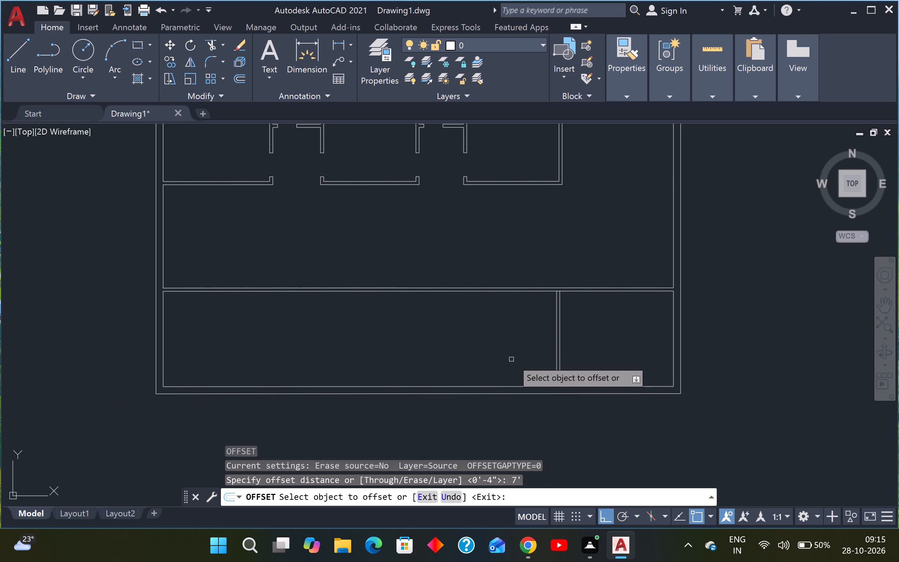
{"action": "left_click", "coordinate": [555, 350]}
{"action": "left_click", "coordinate": [425, 359]}
{"action": "key", "text": "Escape"}
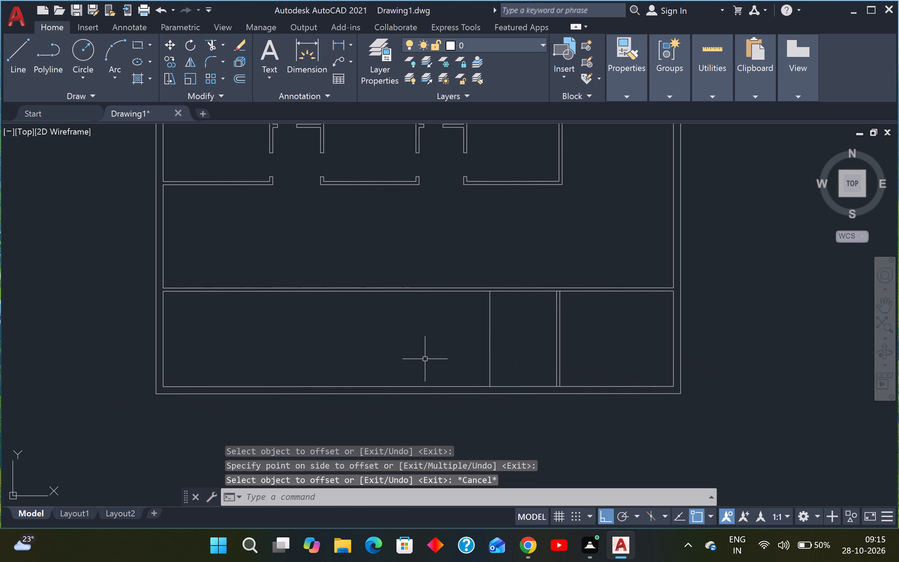
{"action": "key", "text": "Escape"}
Offset the leftmost vertical line in the lower strip 5' further to the left.
{"action": "type", "text": "o"}
{"action": "key", "text": "space"}
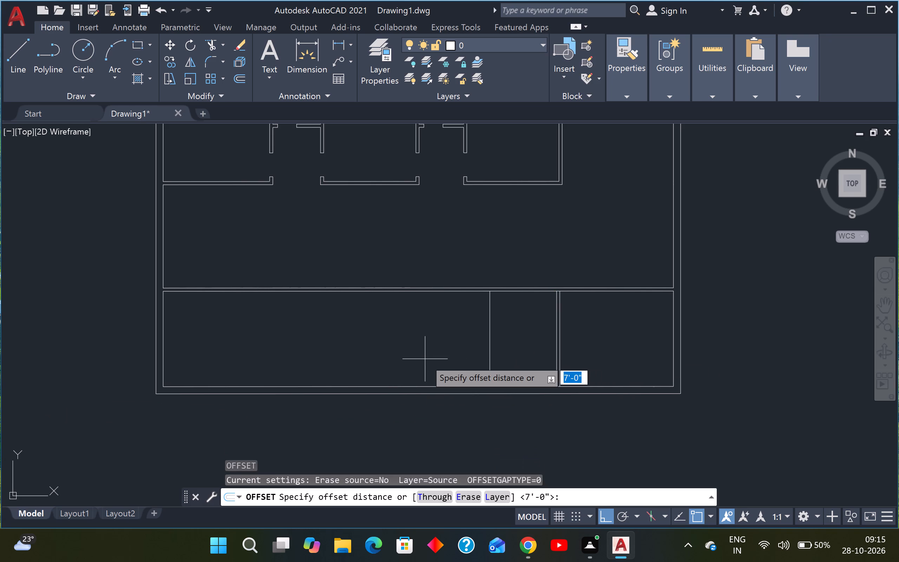
{"action": "key", "text": "5"}
{"action": "key", "text": "apostrophe"}
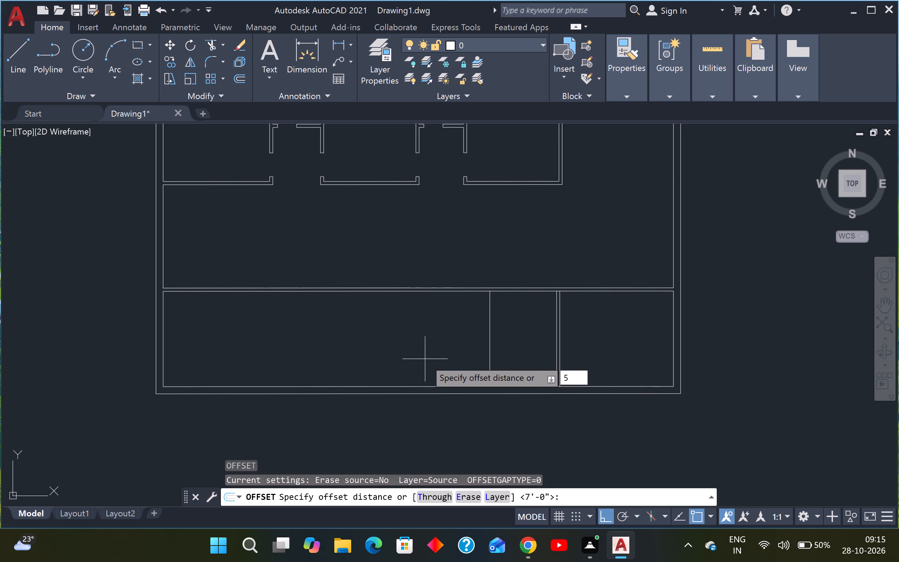
{"action": "key", "text": "Return"}
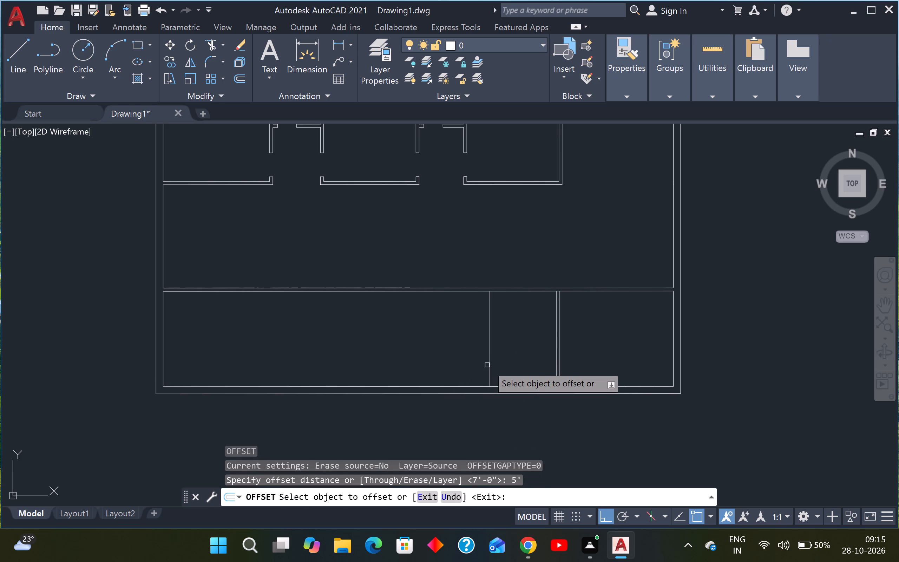
{"action": "left_click", "coordinate": [489, 362]}
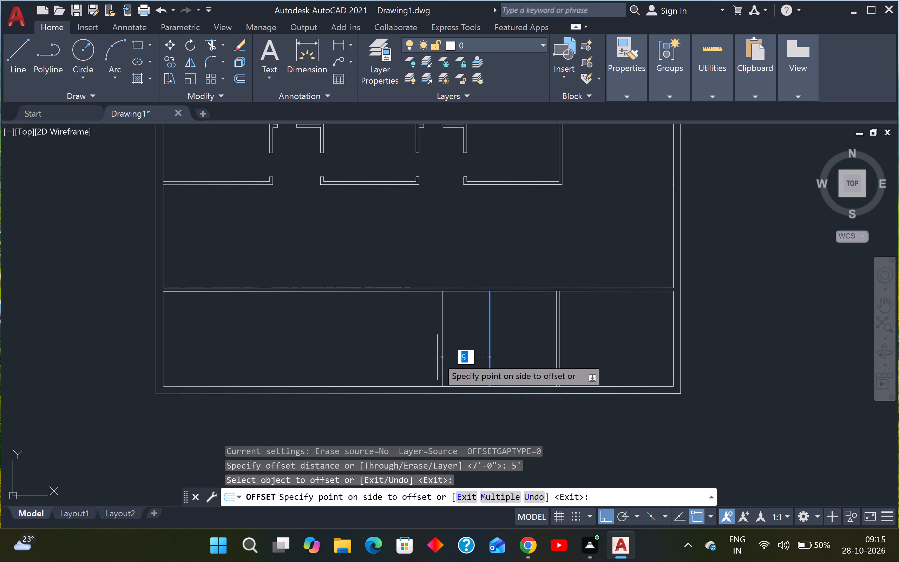
{"action": "left_click", "coordinate": [437, 357]}
{"action": "key", "text": "Escape"}
{"action": "key", "text": "Escape"}
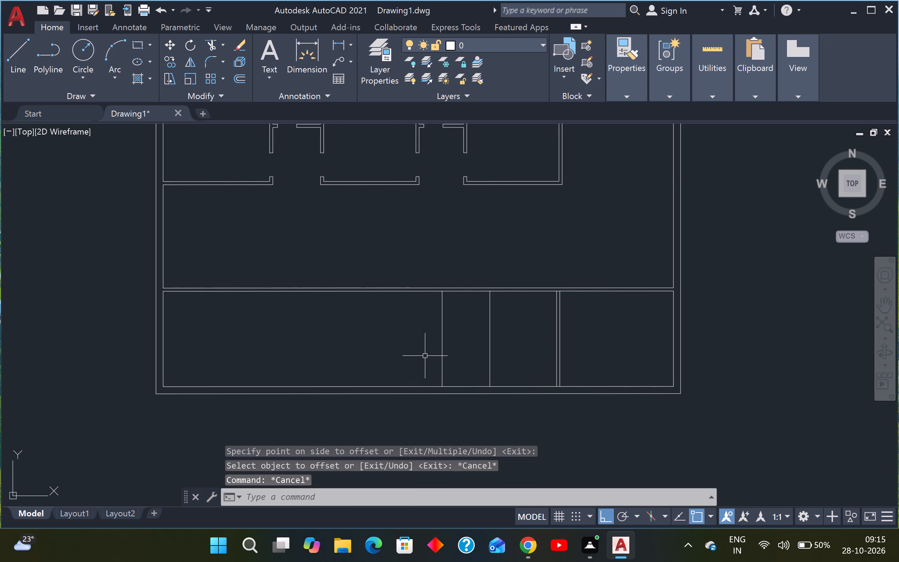
Offset the leftmost vertical line in the lower strip 10' further to the left.
{"action": "type", "text": "o"}
{"action": "key", "text": "space"}
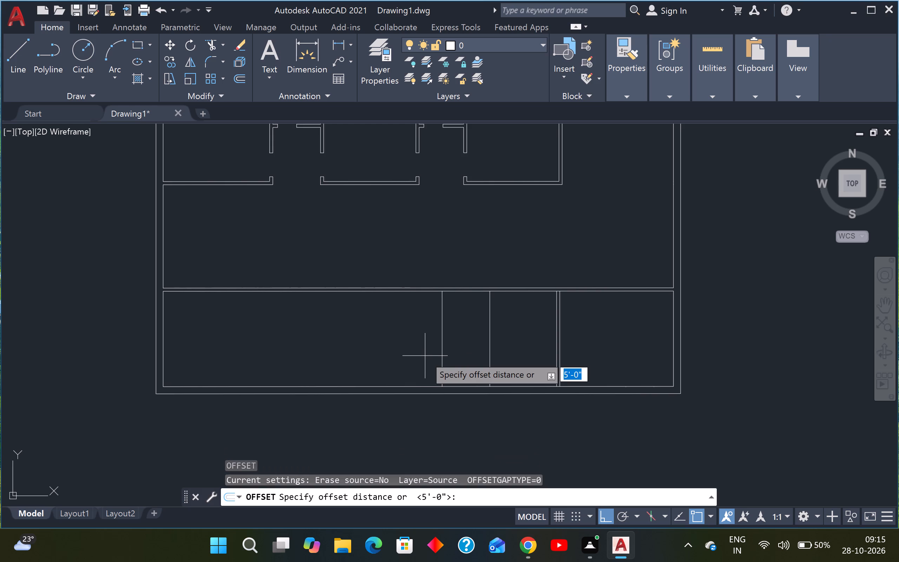
{"action": "type", "text": "10"}
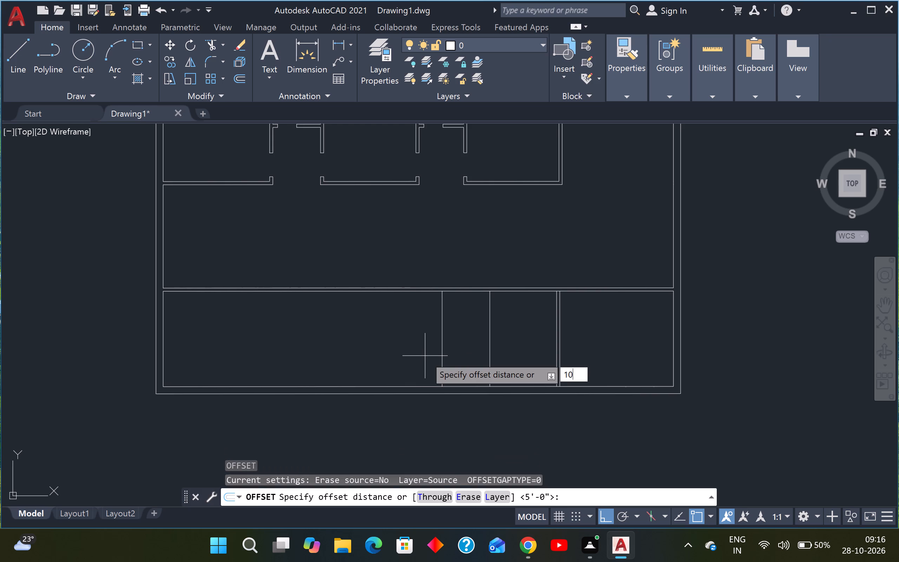
{"action": "key", "text": "apostrophe"}
{"action": "key", "text": "Return"}
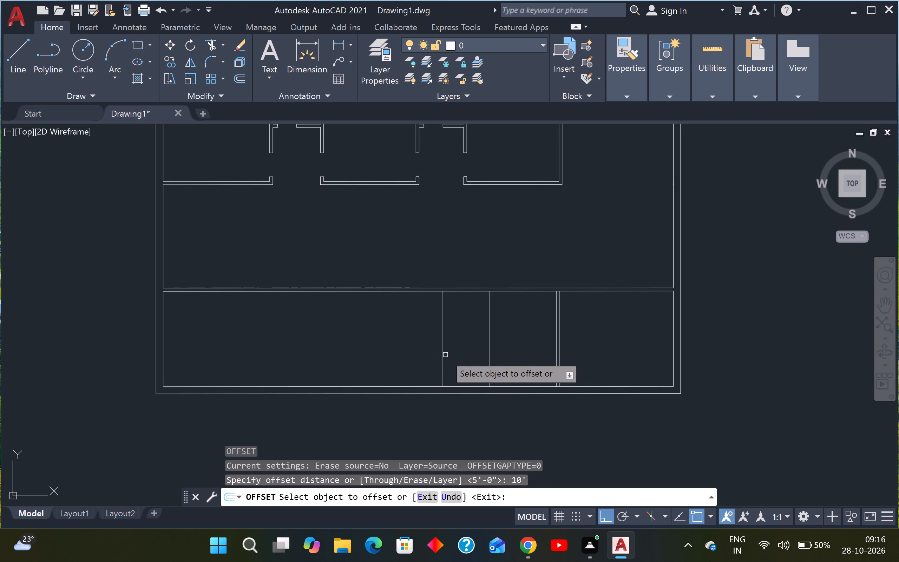
{"action": "left_click", "coordinate": [441, 355]}
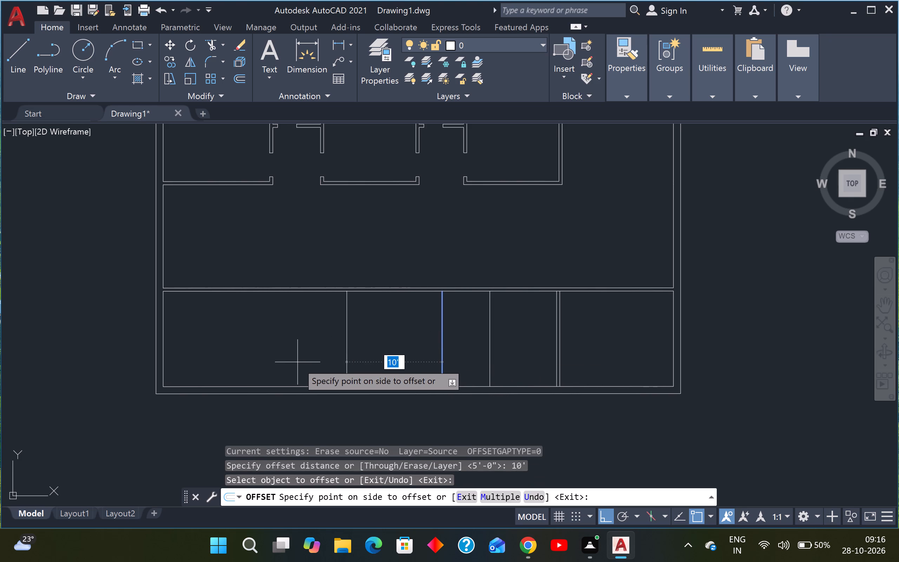
{"action": "left_click", "coordinate": [294, 361]}
{"action": "middle_click_drag", "start_coordinate": [293, 360], "coordinate": [415, 369]}
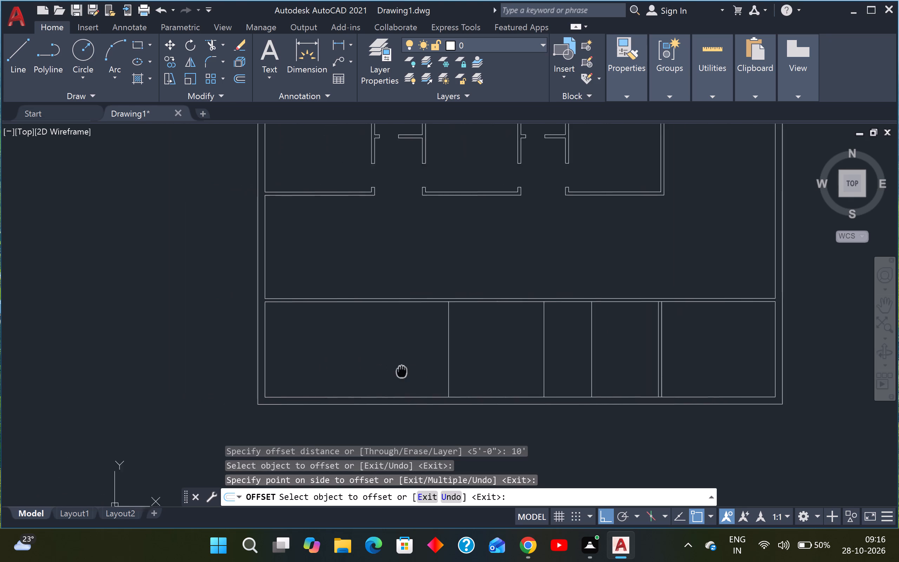
{"action": "middle_click_drag", "start_coordinate": [415, 369], "coordinate": [427, 367]}
{"action": "key", "text": "Escape"}
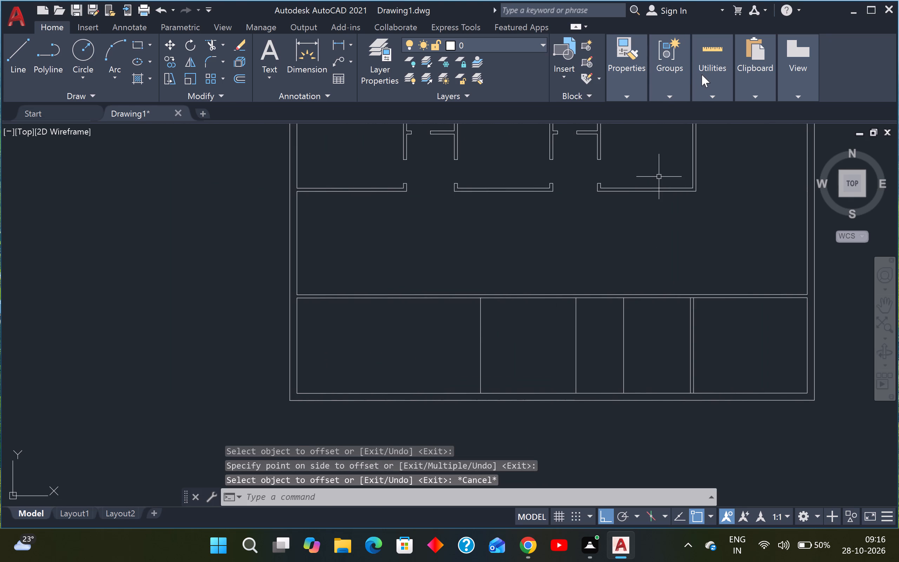
Measure the leftmost lower room's width and height with Quick measure.
{"action": "left_click", "coordinate": [702, 74]}
{"action": "left_click", "coordinate": [713, 105]}
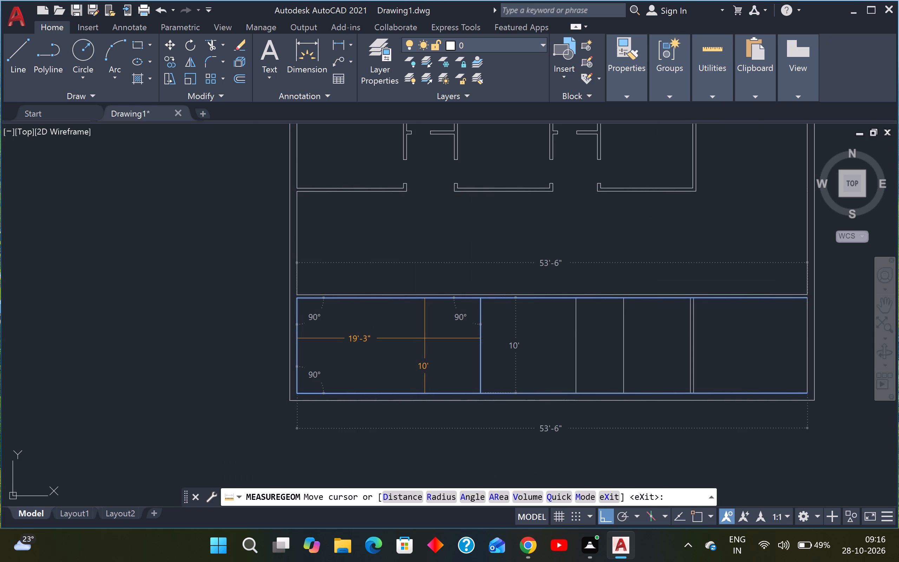
{"action": "key", "text": "Escape"}
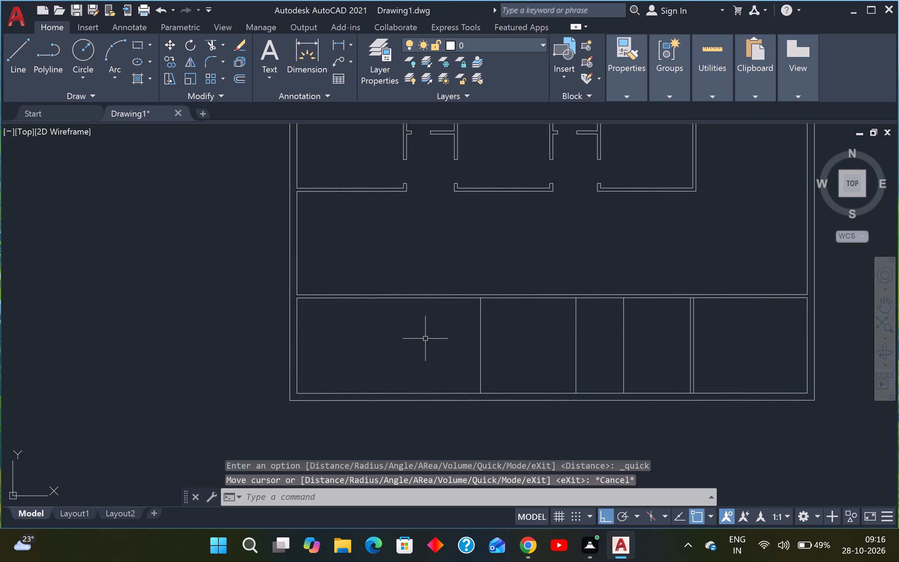
Offset each of the three single vertical lines in the lower strip 4" to the left to make partitions.
{"action": "middle_click_drag", "start_coordinate": [416, 339], "coordinate": [236, 357]}
{"action": "key", "text": "Escape"}
{"action": "key", "text": "o"}
{"action": "key", "text": "space"}
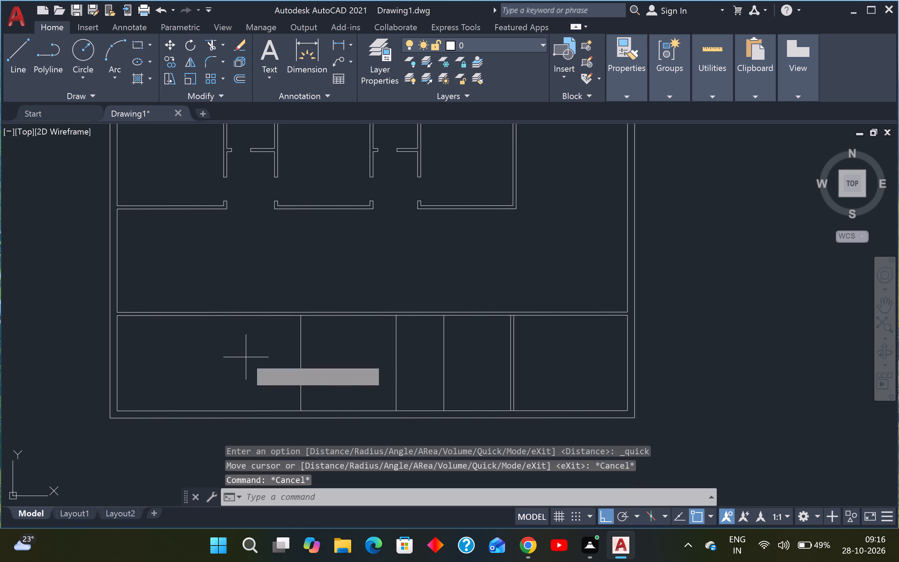
{"action": "key", "text": "4"}
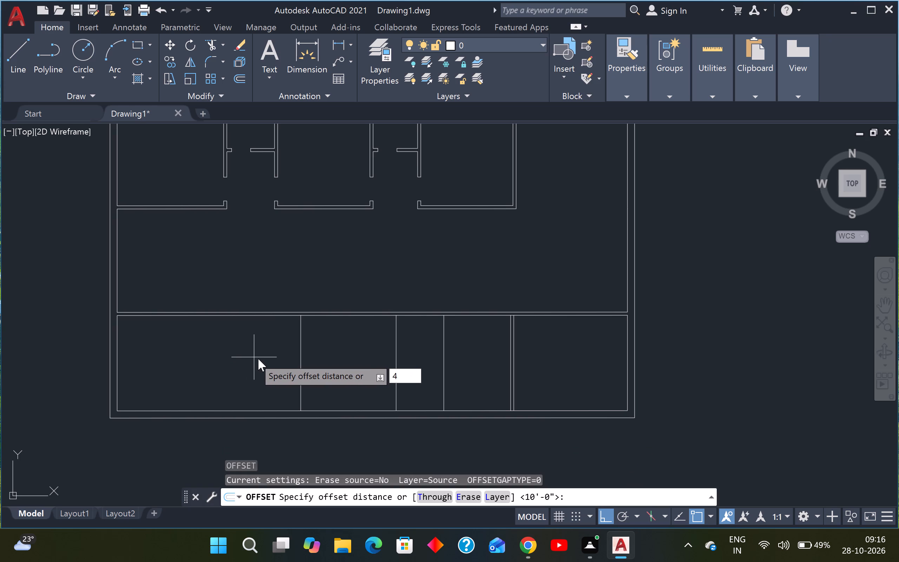
{"action": "key", "text": "shift+quotedbl"}
{"action": "key", "text": "Return"}
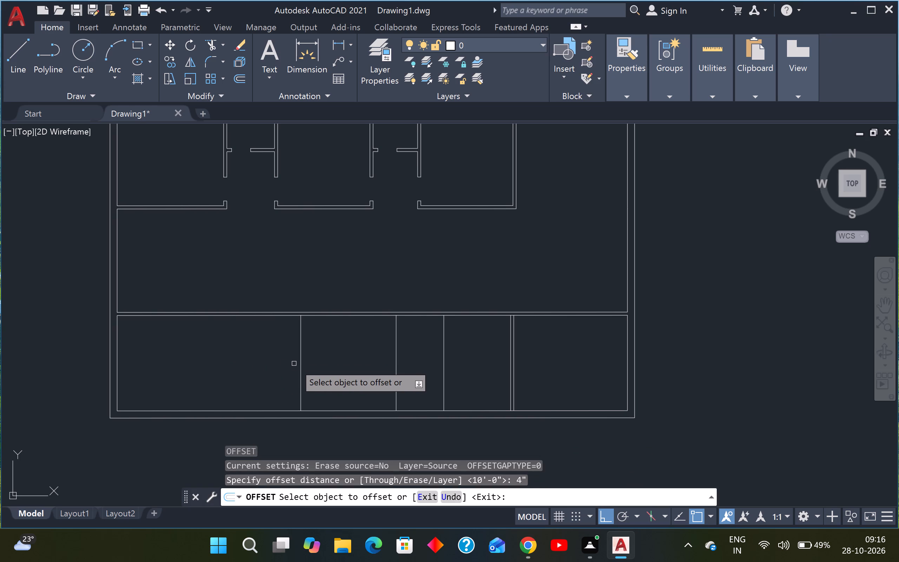
{"action": "left_click", "coordinate": [301, 362]}
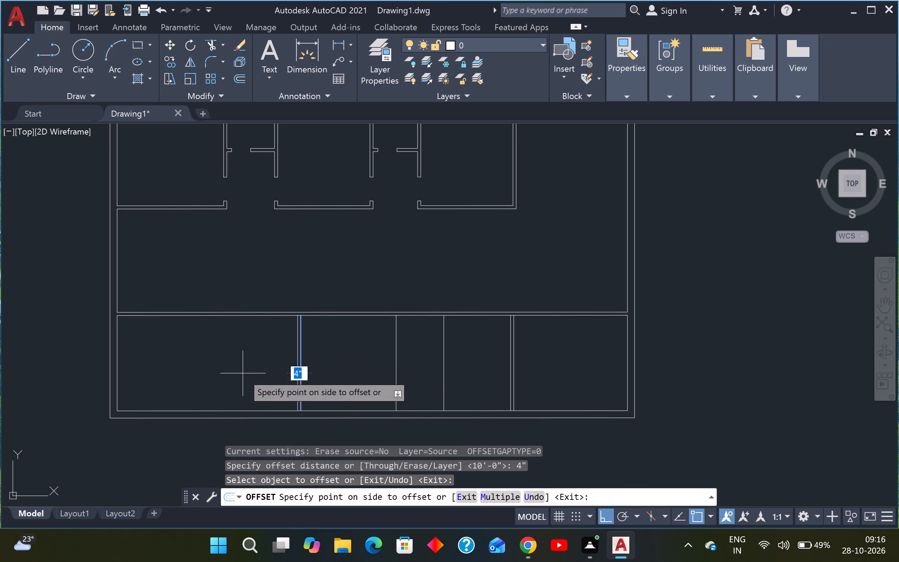
{"action": "left_click_drag", "start_coordinate": [245, 373], "coordinate": [251, 372]}
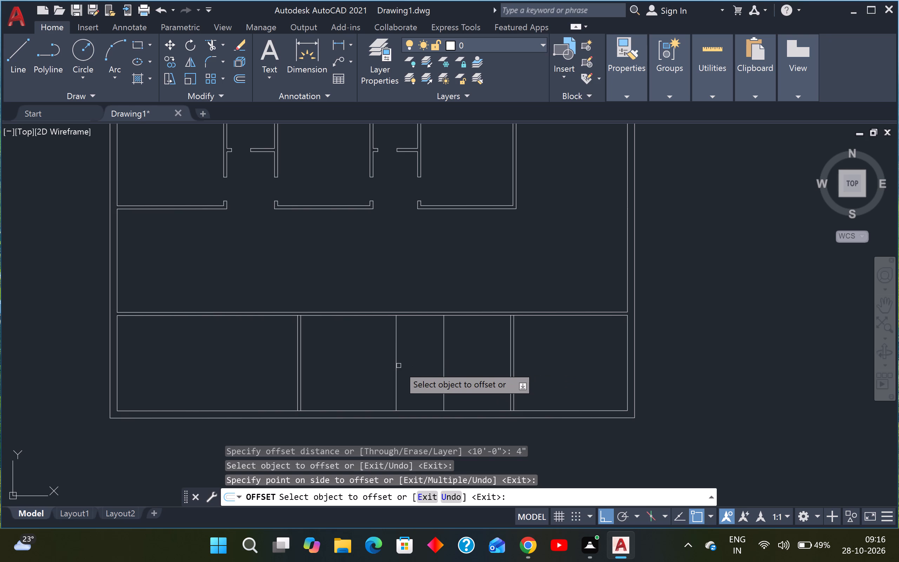
{"action": "left_click", "coordinate": [398, 365]}
{"action": "left_click", "coordinate": [363, 366]}
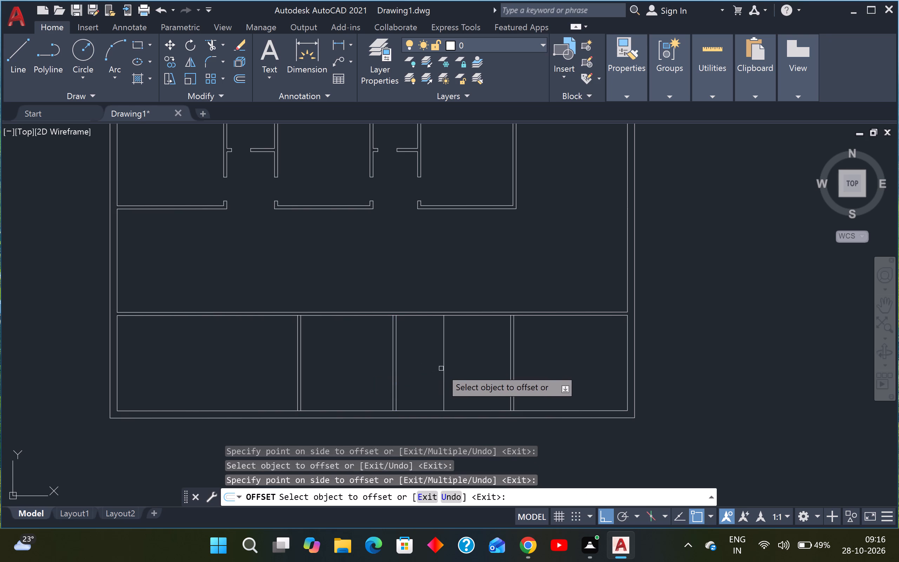
{"action": "left_click", "coordinate": [442, 368]}
{"action": "left_click", "coordinate": [421, 370]}
{"action": "scroll", "coordinate": [470, 363], "scroll_direction": "down", "scroll_amount": 1}
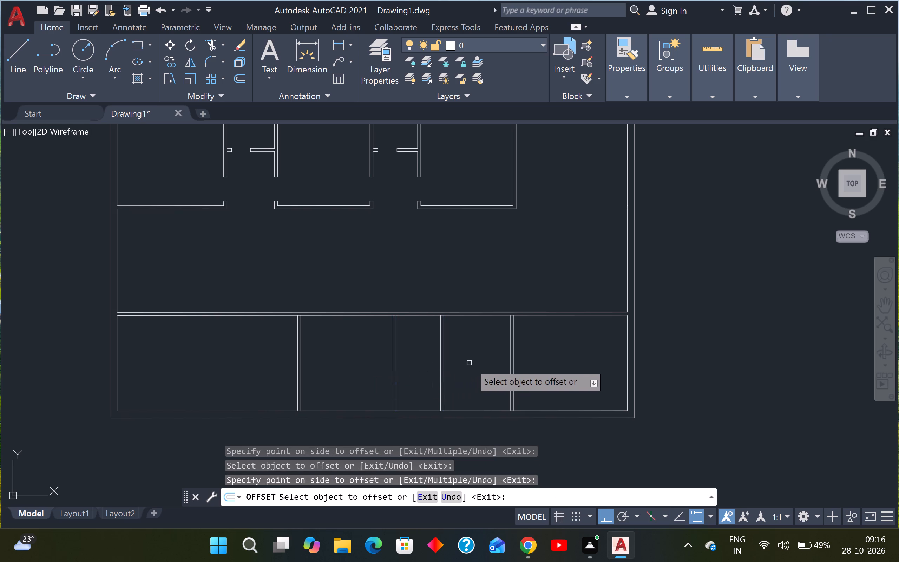
{"action": "scroll", "coordinate": [470, 363], "scroll_direction": "down", "scroll_amount": 1}
{"action": "scroll", "coordinate": [495, 368], "scroll_direction": "up", "scroll_amount": 1}
{"action": "key", "text": "Escape"}
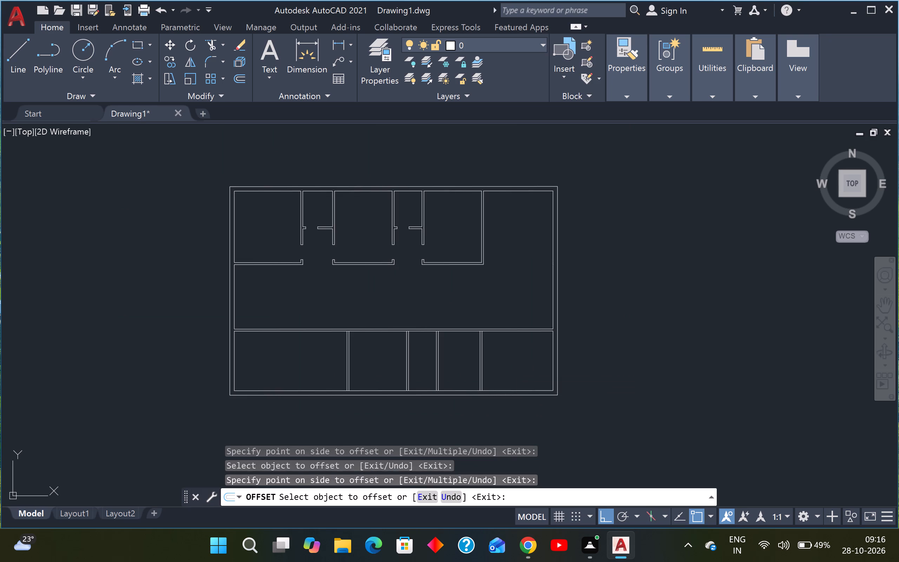
{"action": "key", "text": "Escape"}
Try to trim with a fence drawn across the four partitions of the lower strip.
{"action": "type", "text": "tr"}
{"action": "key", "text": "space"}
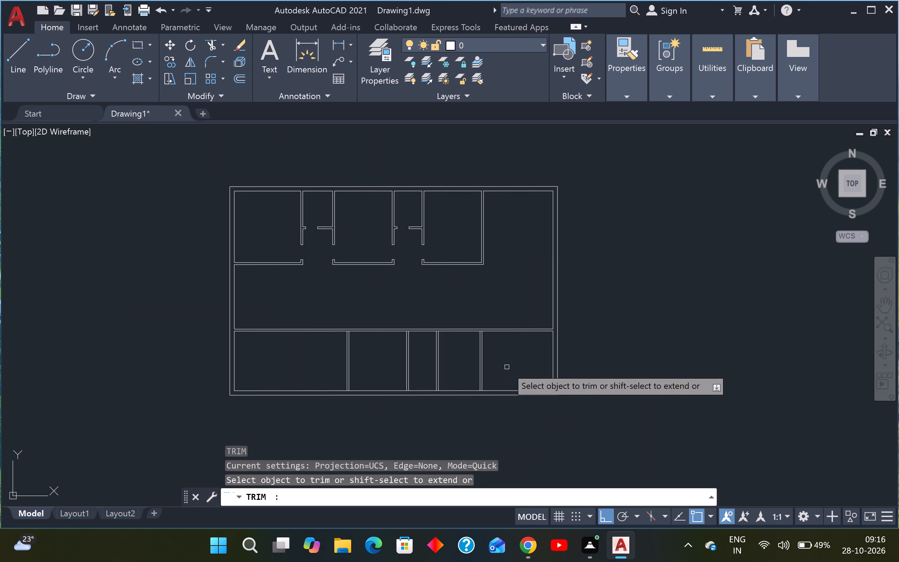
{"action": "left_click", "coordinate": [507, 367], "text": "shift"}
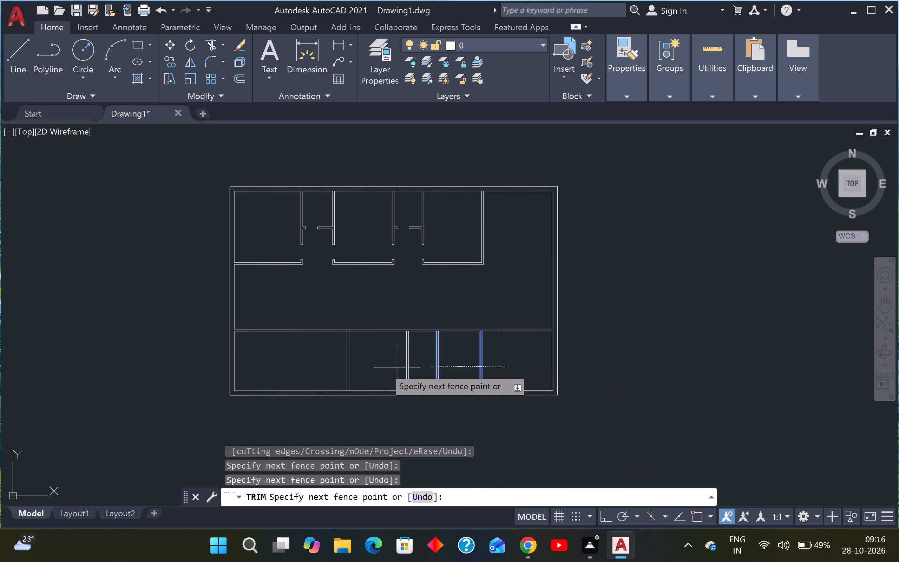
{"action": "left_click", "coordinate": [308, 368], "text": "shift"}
Trim the wall segment and protruding line ends where the lower strip's leftmost partition meets the horizontal wall above.
{"action": "scroll", "coordinate": [338, 336], "scroll_direction": "up", "scroll_amount": 3}
{"action": "scroll", "coordinate": [374, 324], "scroll_direction": "up", "scroll_amount": 3}
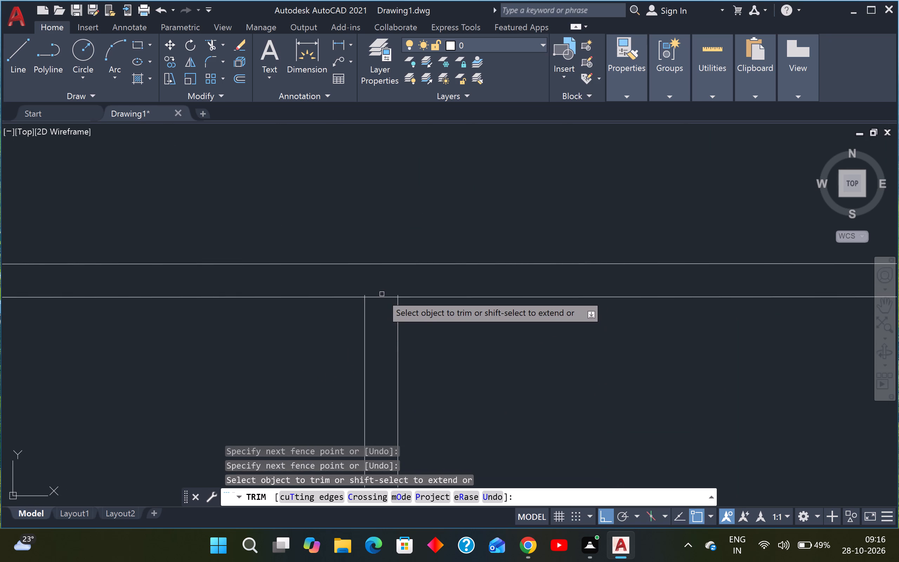
{"action": "scroll", "coordinate": [381, 294], "scroll_direction": "up", "scroll_amount": 2}
{"action": "left_click", "coordinate": [380, 292]}
{"action": "left_click", "coordinate": [375, 313]}
{"action": "scroll", "coordinate": [347, 298], "scroll_direction": "up", "scroll_amount": 2}
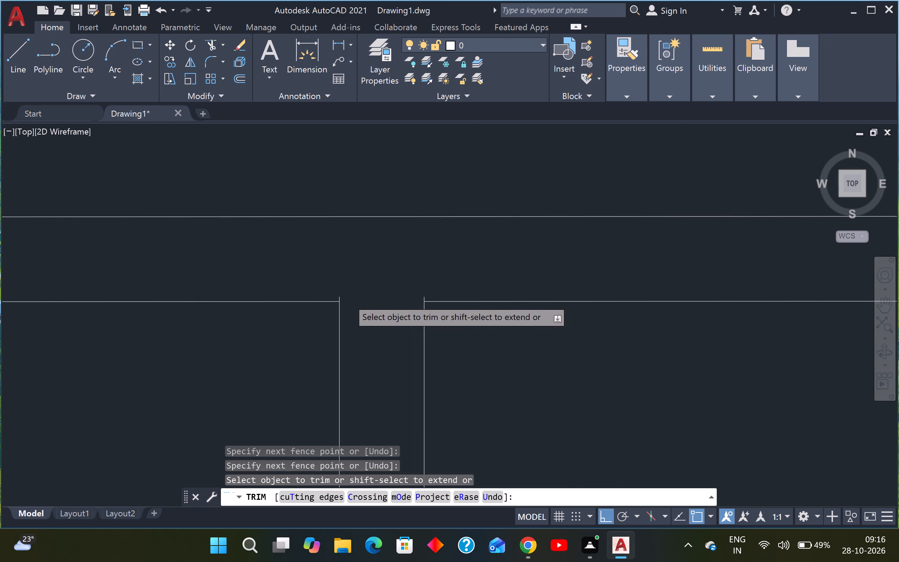
{"action": "left_click", "coordinate": [307, 302]}
{"action": "left_click_drag", "start_coordinate": [343, 300], "coordinate": [346, 300]}
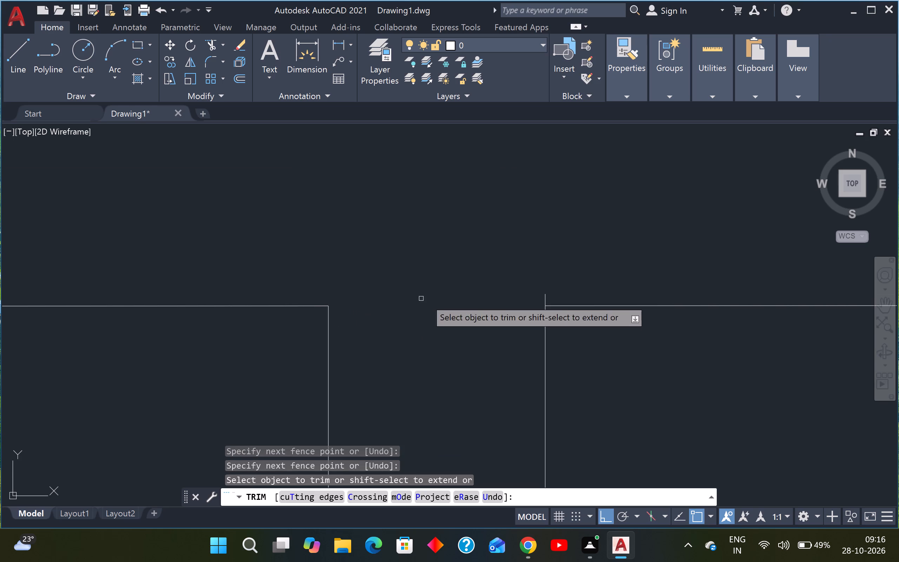
{"action": "scroll", "coordinate": [547, 297], "scroll_direction": "up", "scroll_amount": 2}
{"action": "left_click", "coordinate": [559, 296]}
{"action": "left_click", "coordinate": [516, 302]}
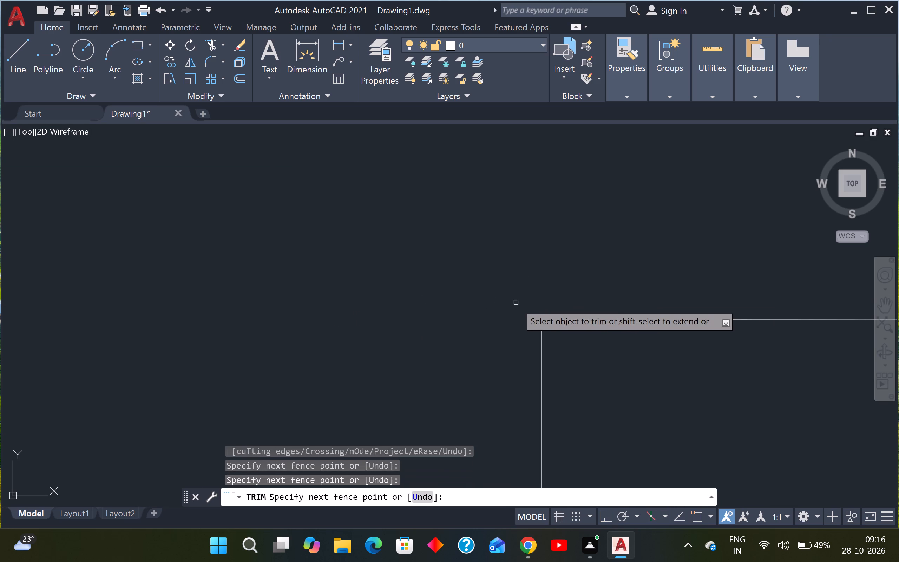
Trim the outer wall's inner line between the faces of the two leftmost partitions at the bottom of the lower strip.
{"action": "scroll", "coordinate": [514, 302], "scroll_direction": "down", "scroll_amount": 9}
{"action": "scroll", "coordinate": [489, 335], "scroll_direction": "down", "scroll_amount": 6}
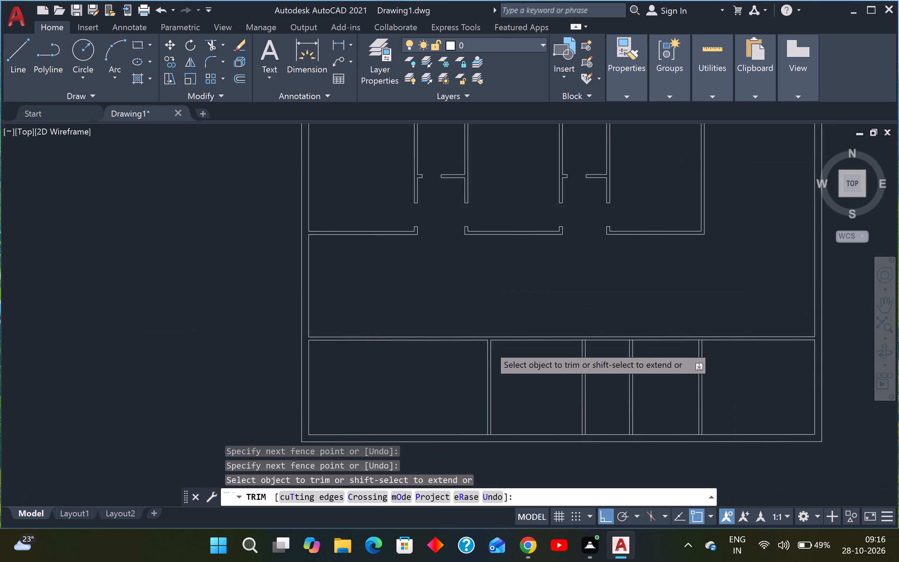
{"action": "scroll", "coordinate": [493, 378], "scroll_direction": "down", "scroll_amount": 1}
{"action": "scroll", "coordinate": [498, 413], "scroll_direction": "up", "scroll_amount": 3}
{"action": "scroll", "coordinate": [468, 432], "scroll_direction": "up", "scroll_amount": 5}
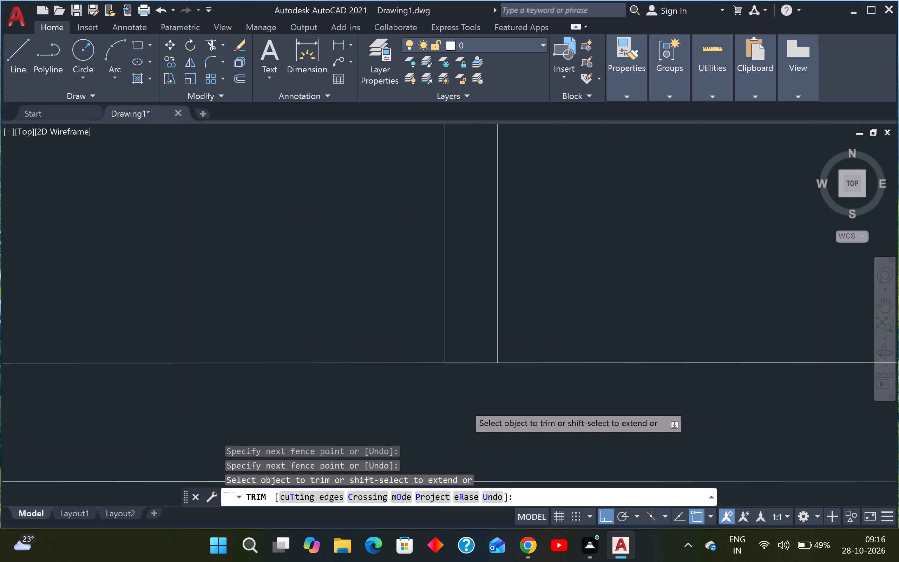
{"action": "left_click", "coordinate": [472, 360]}
{"action": "left_click", "coordinate": [465, 320]}
{"action": "scroll", "coordinate": [466, 320], "scroll_direction": "down", "scroll_amount": 10}
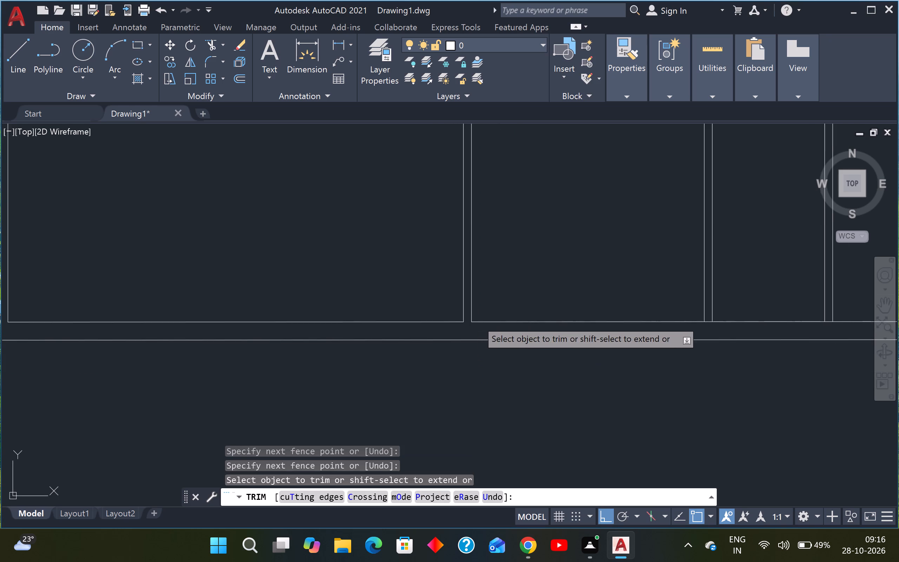
{"action": "middle_click_drag", "start_coordinate": [567, 320], "coordinate": [489, 322]}
{"action": "scroll", "coordinate": [492, 322], "scroll_direction": "up", "scroll_amount": 6}
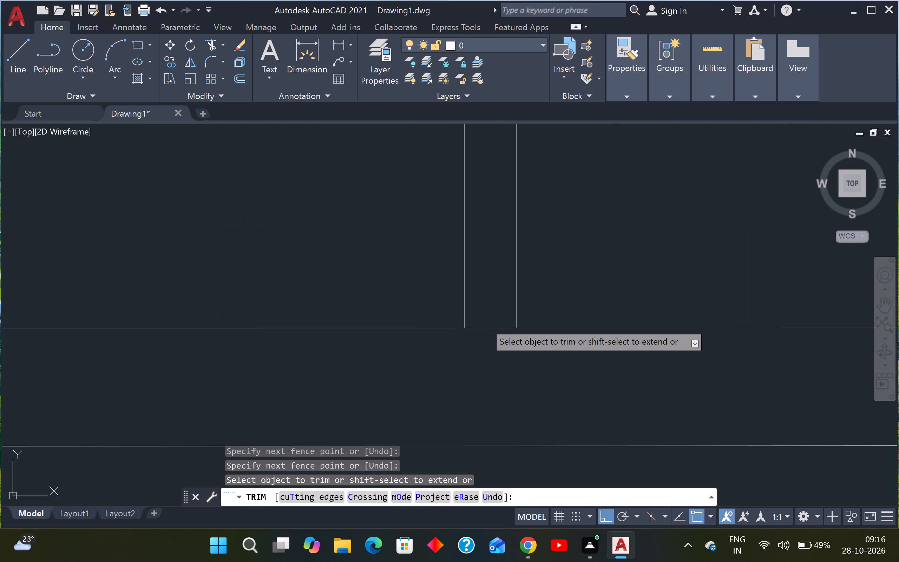
{"action": "left_click", "coordinate": [488, 322]}
{"action": "left_click", "coordinate": [486, 328]}
Trim the outer wall's inner line between the faces of the third and rightmost partitions at their bottom junctions.
{"action": "scroll", "coordinate": [486, 328], "scroll_direction": "down", "scroll_amount": 4}
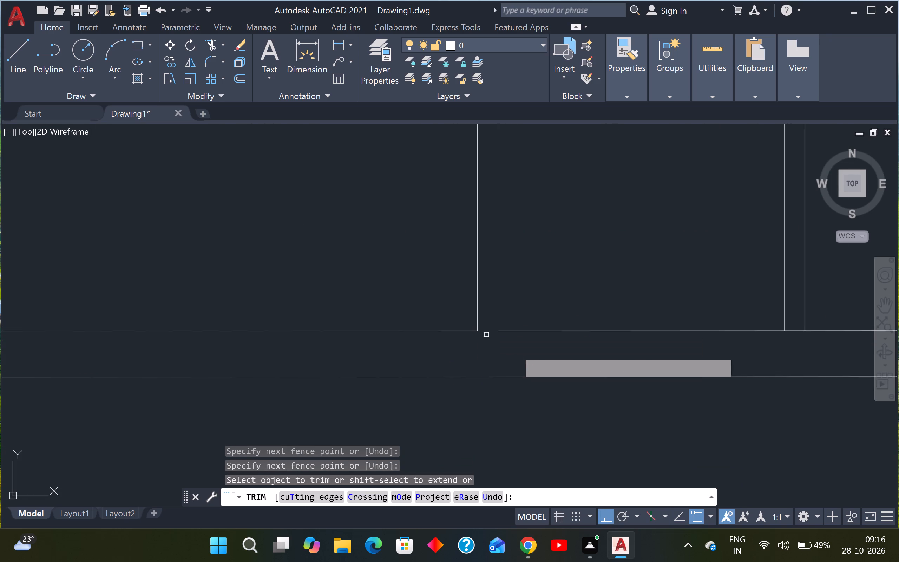
{"action": "middle_click_drag", "start_coordinate": [521, 348], "coordinate": [284, 369]}
{"action": "scroll", "coordinate": [565, 355], "scroll_direction": "up", "scroll_amount": 2}
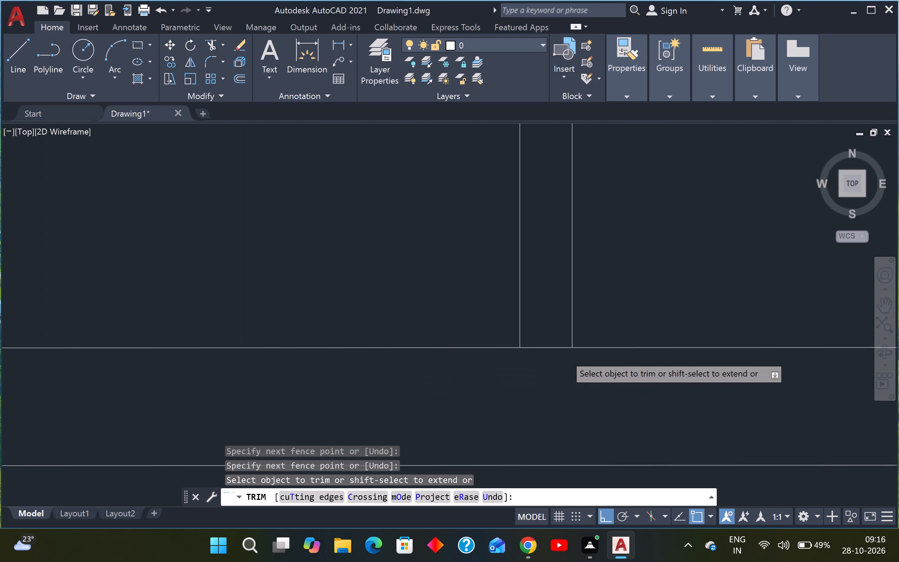
{"action": "left_click", "coordinate": [554, 328]}
{"action": "left_click", "coordinate": [548, 361]}
{"action": "scroll", "coordinate": [548, 361], "scroll_direction": "down", "scroll_amount": 3}
{"action": "middle_click_drag", "start_coordinate": [556, 361], "coordinate": [318, 359]}
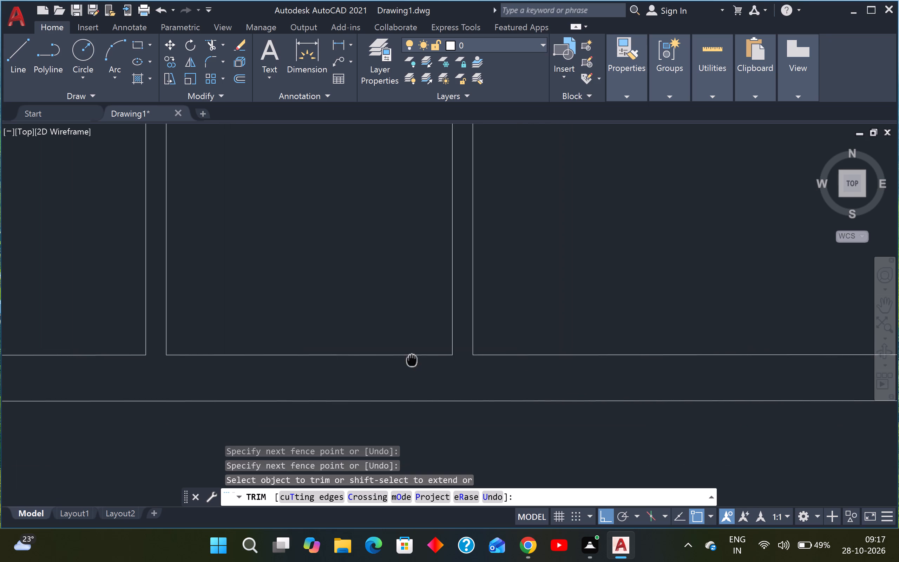
{"action": "middle_click_drag", "start_coordinate": [318, 359], "coordinate": [271, 359]}
{"action": "scroll", "coordinate": [373, 371], "scroll_direction": "down", "scroll_amount": 2}
{"action": "scroll", "coordinate": [579, 358], "scroll_direction": "up", "scroll_amount": 3}
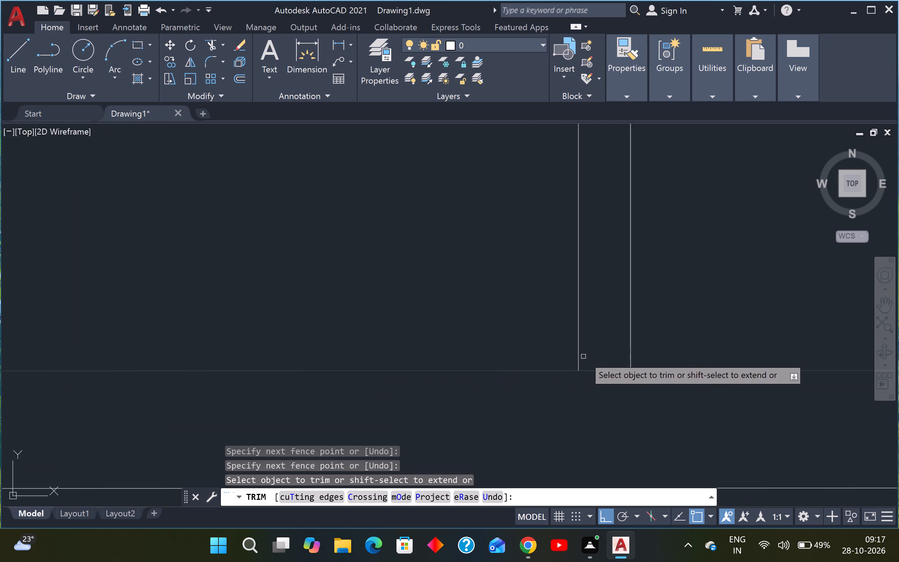
{"action": "scroll", "coordinate": [584, 356], "scroll_direction": "up", "scroll_amount": 1}
{"action": "left_click", "coordinate": [635, 371]}
{"action": "left_click", "coordinate": [618, 393]}
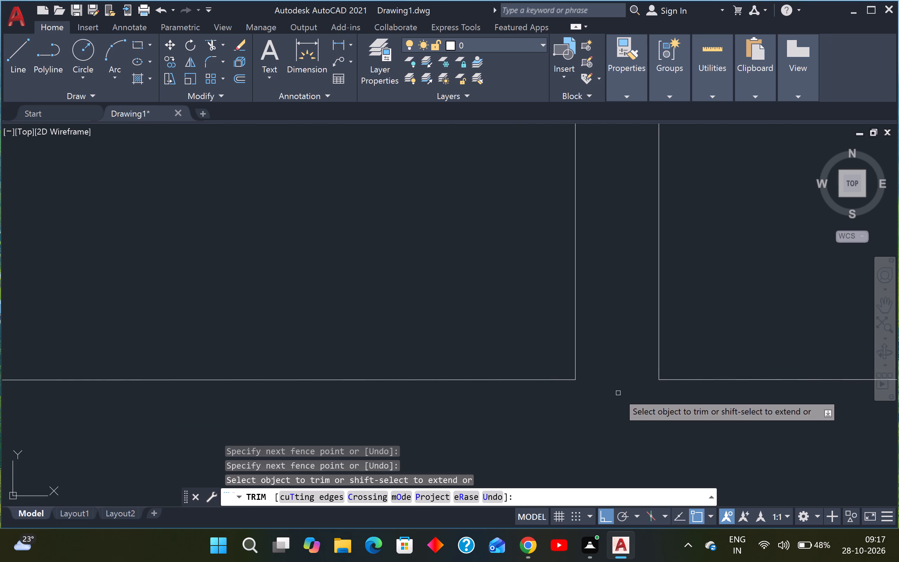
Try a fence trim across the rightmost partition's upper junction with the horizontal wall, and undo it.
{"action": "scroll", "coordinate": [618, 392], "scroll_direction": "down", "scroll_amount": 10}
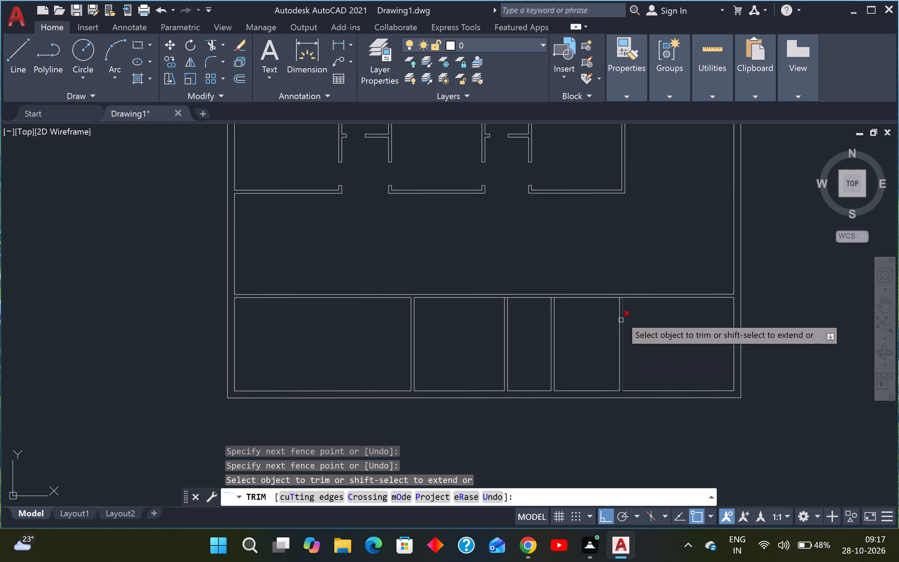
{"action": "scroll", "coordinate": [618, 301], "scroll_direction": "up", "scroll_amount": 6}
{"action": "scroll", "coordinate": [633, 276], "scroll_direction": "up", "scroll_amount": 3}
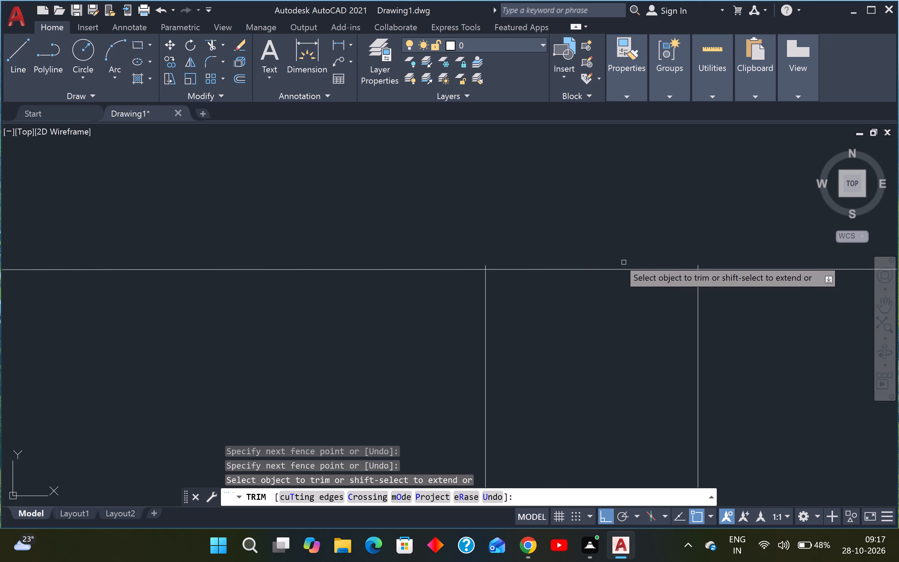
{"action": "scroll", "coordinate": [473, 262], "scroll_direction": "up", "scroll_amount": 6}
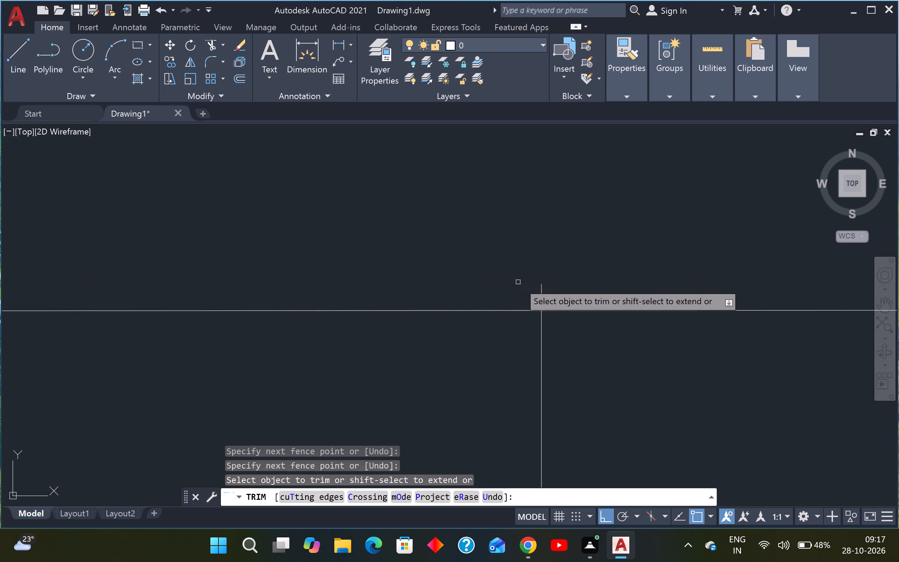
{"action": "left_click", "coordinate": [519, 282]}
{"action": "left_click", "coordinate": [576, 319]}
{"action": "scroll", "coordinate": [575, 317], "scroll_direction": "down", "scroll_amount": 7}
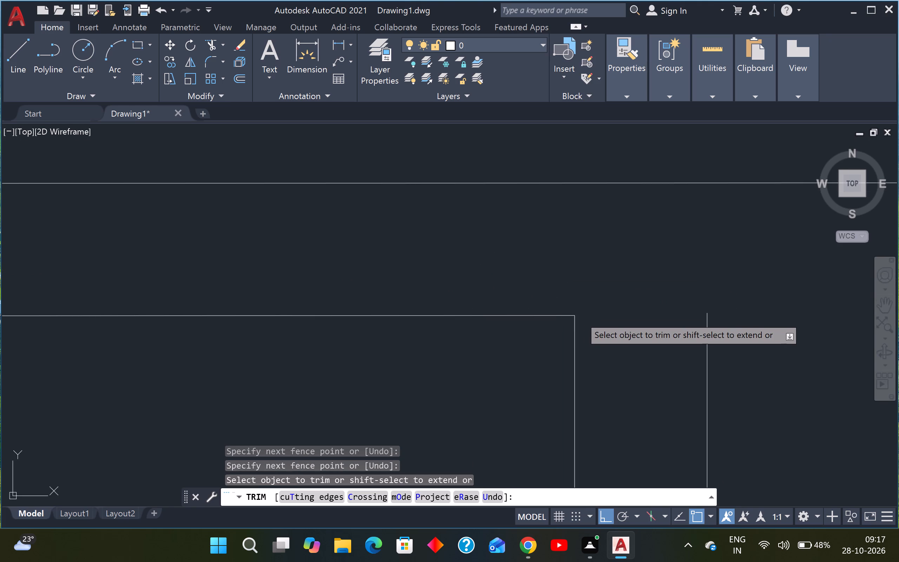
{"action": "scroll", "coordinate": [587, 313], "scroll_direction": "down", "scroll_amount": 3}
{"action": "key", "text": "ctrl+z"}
Trim the wall segment between the rightmost partition's faces and both line ends protruding into the horizontal wall above.
{"action": "scroll", "coordinate": [630, 313], "scroll_direction": "down", "scroll_amount": 3}
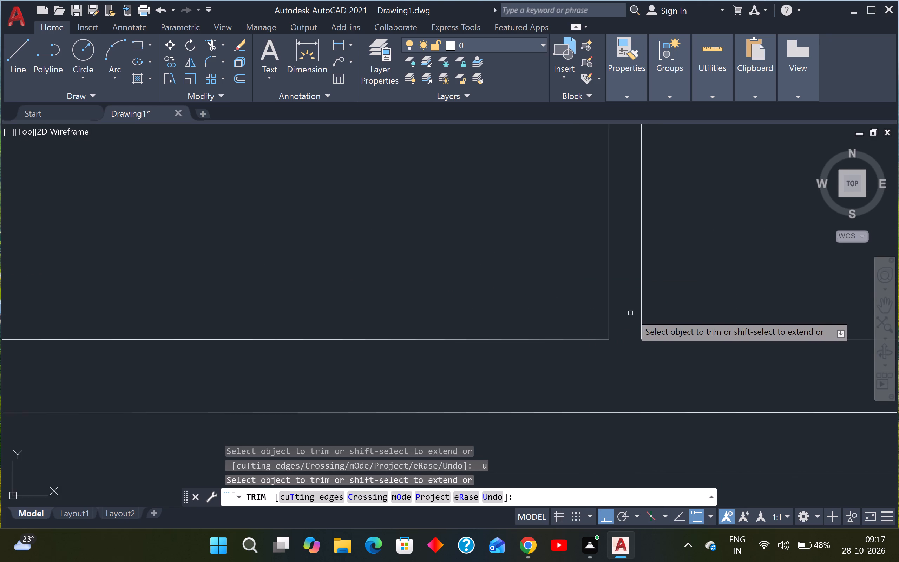
{"action": "scroll", "coordinate": [631, 313], "scroll_direction": "down", "scroll_amount": 3}
{"action": "middle_click_drag", "start_coordinate": [629, 311], "coordinate": [571, 492]}
{"action": "scroll", "coordinate": [582, 466], "scroll_direction": "down", "scroll_amount": 4}
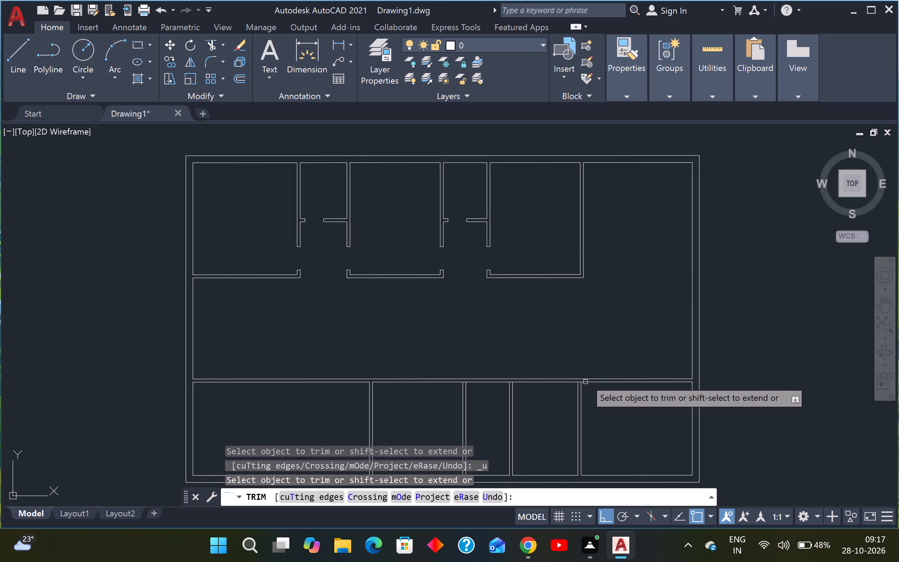
{"action": "scroll", "coordinate": [585, 375], "scroll_direction": "up", "scroll_amount": 3}
{"action": "scroll", "coordinate": [571, 404], "scroll_direction": "up", "scroll_amount": 3}
{"action": "scroll", "coordinate": [546, 421], "scroll_direction": "up", "scroll_amount": 3}
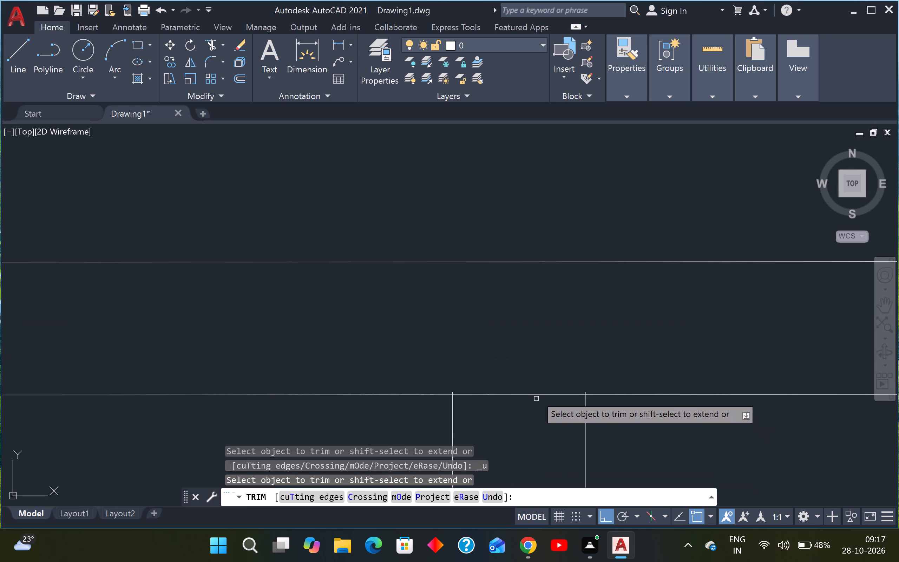
{"action": "left_click", "coordinate": [536, 394]}
{"action": "scroll", "coordinate": [588, 393], "scroll_direction": "up", "scroll_amount": 3}
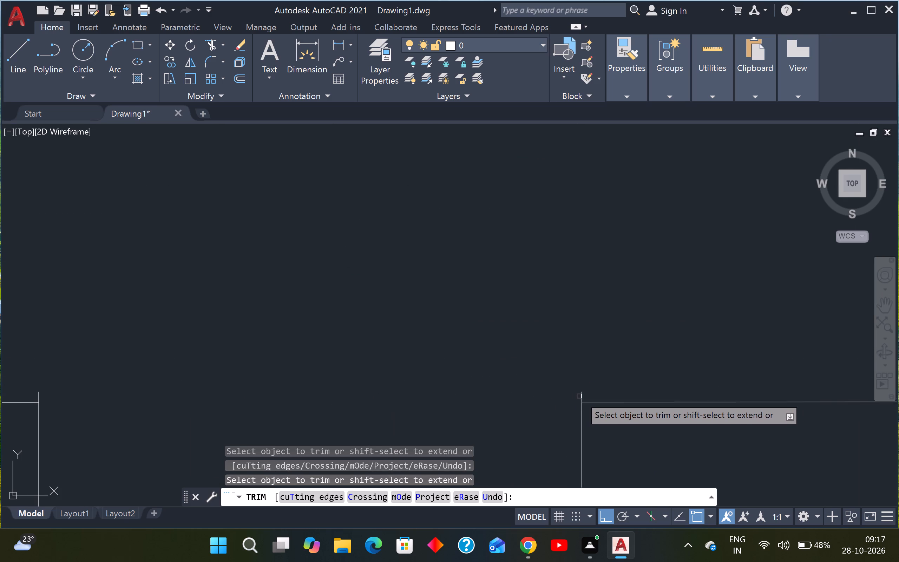
{"action": "left_click", "coordinate": [582, 396]}
{"action": "scroll", "coordinate": [574, 396], "scroll_direction": "down", "scroll_amount": 3}
{"action": "scroll", "coordinate": [382, 399], "scroll_direction": "up", "scroll_amount": 2}
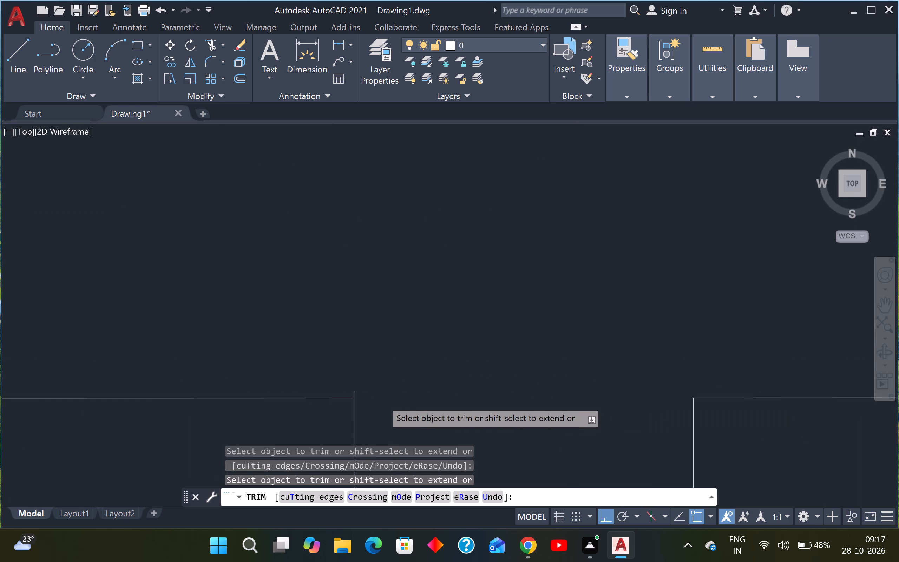
{"action": "left_click", "coordinate": [325, 394]}
{"action": "left_click", "coordinate": [354, 393]}
Trim the wall segment and both protruding line ends at the upper junction of the lower strip's third partition from the left.
{"action": "scroll", "coordinate": [360, 390], "scroll_direction": "down", "scroll_amount": 2}
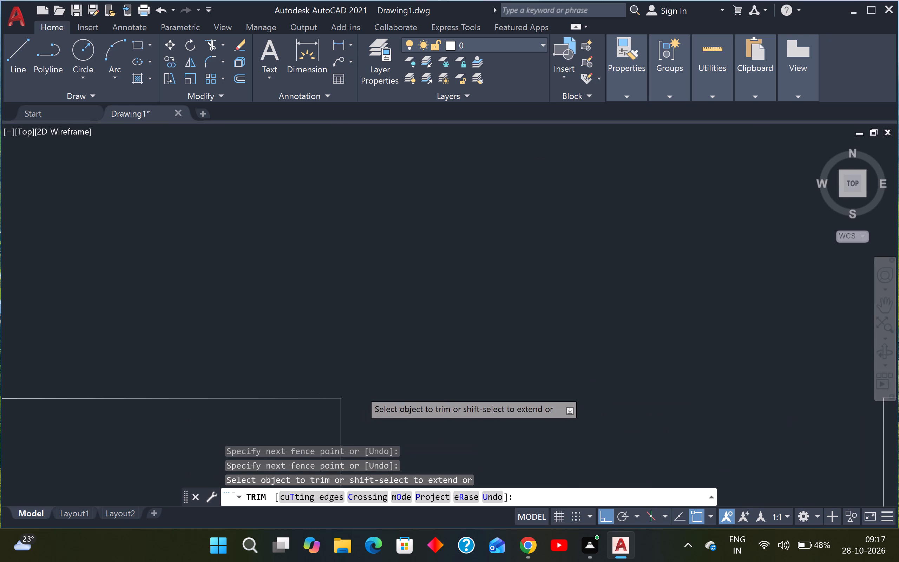
{"action": "scroll", "coordinate": [361, 390], "scroll_direction": "down", "scroll_amount": 7}
{"action": "middle_click_drag", "start_coordinate": [319, 390], "coordinate": [493, 354]}
{"action": "scroll", "coordinate": [516, 352], "scroll_direction": "down", "scroll_amount": 4}
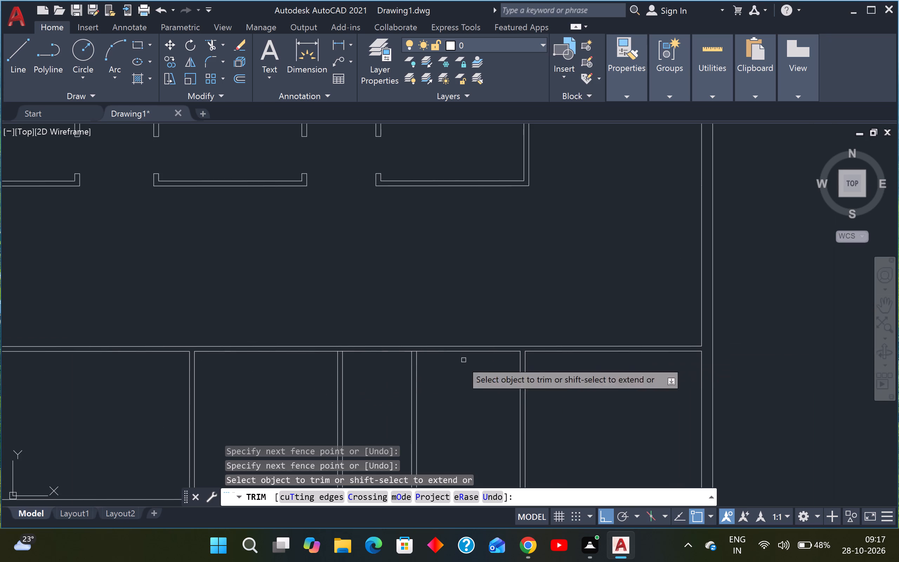
{"action": "scroll", "coordinate": [413, 353], "scroll_direction": "up", "scroll_amount": 7}
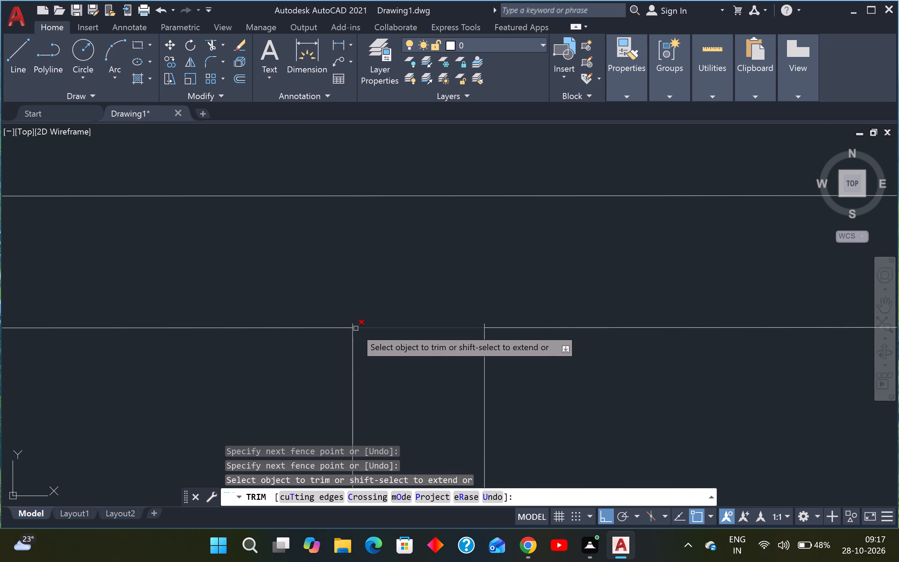
{"action": "scroll", "coordinate": [354, 327], "scroll_direction": "up", "scroll_amount": 3}
{"action": "left_click", "coordinate": [347, 326]}
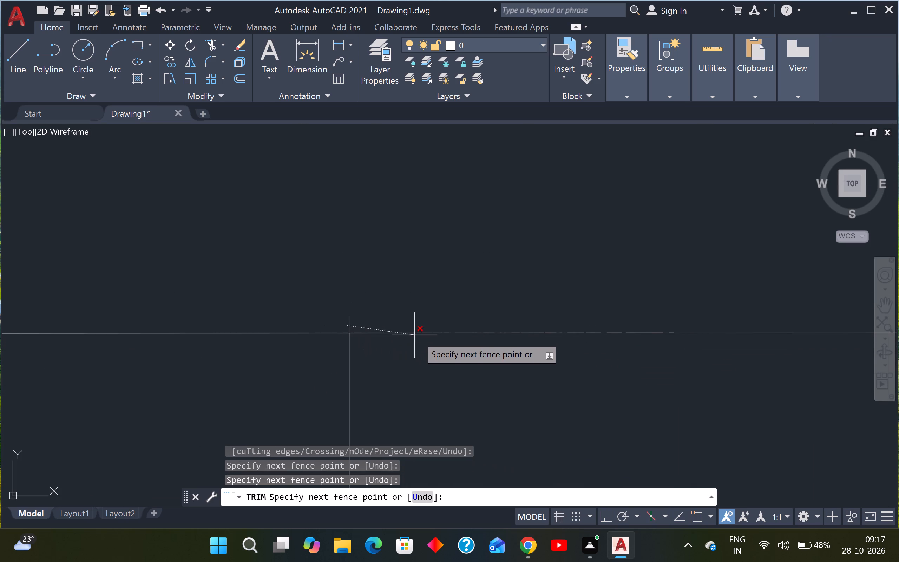
{"action": "scroll", "coordinate": [425, 334], "scroll_direction": "down", "scroll_amount": 2}
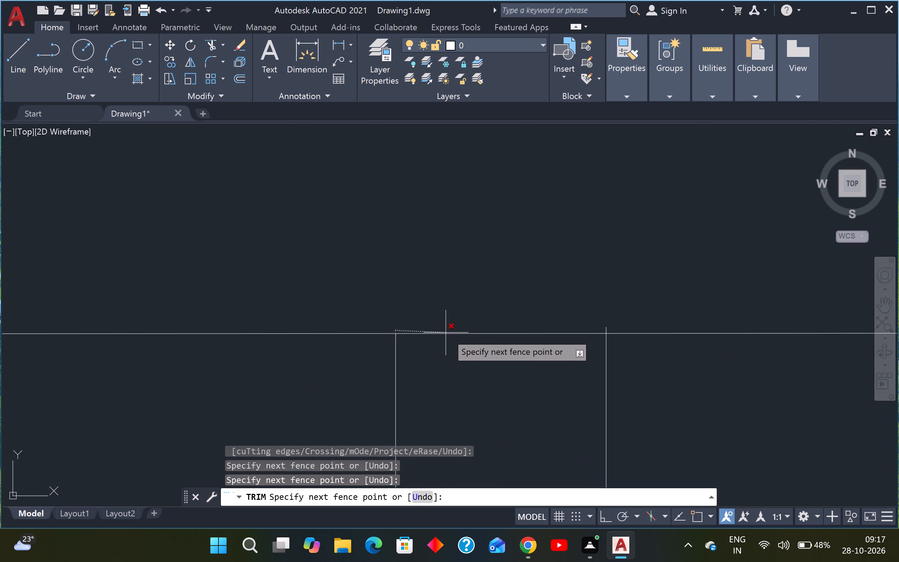
{"action": "left_click", "coordinate": [447, 335]}
{"action": "scroll", "coordinate": [600, 335], "scroll_direction": "up", "scroll_amount": 3}
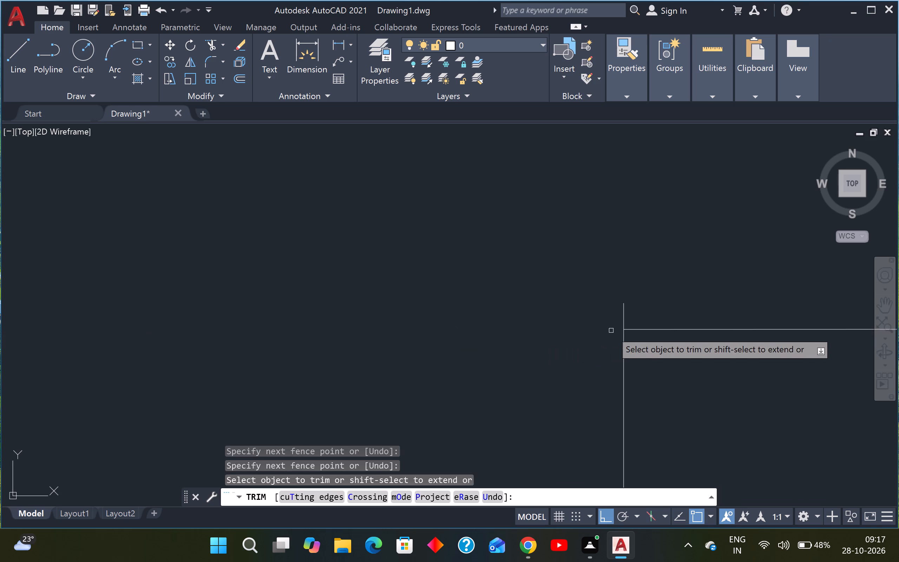
{"action": "left_click", "coordinate": [625, 320]}
Trim the wall segment and both protruding line ends at the upper junction of the lower strip's second partition from the left.
{"action": "scroll", "coordinate": [619, 318], "scroll_direction": "down", "scroll_amount": 6}
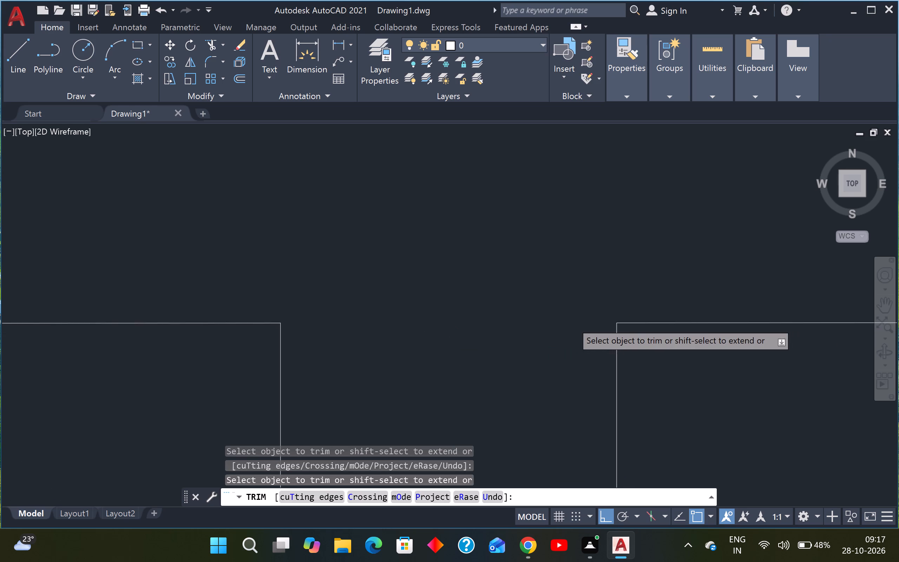
{"action": "scroll", "coordinate": [571, 322], "scroll_direction": "down", "scroll_amount": 8}
{"action": "scroll", "coordinate": [398, 376], "scroll_direction": "down", "scroll_amount": 3}
{"action": "middle_click_drag", "start_coordinate": [395, 378], "coordinate": [585, 383]}
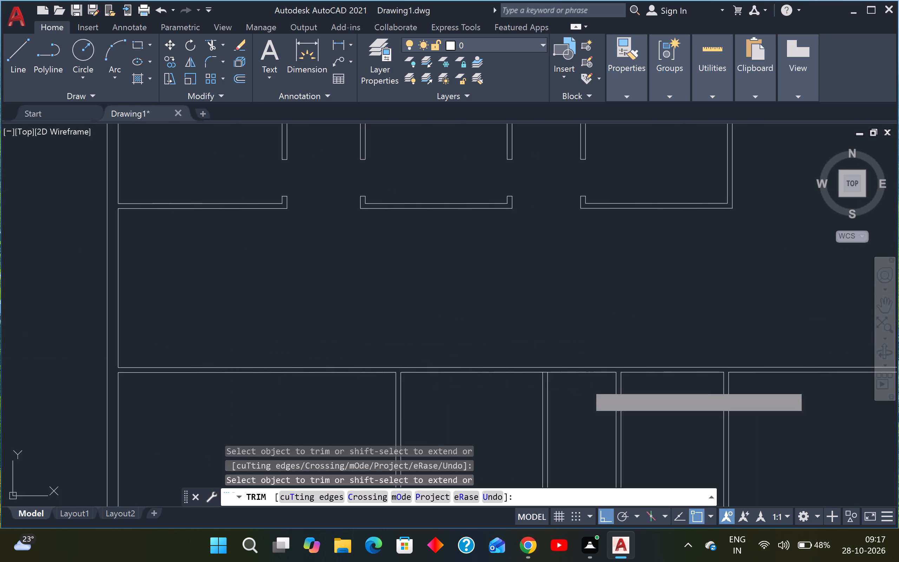
{"action": "scroll", "coordinate": [547, 378], "scroll_direction": "up", "scroll_amount": 5}
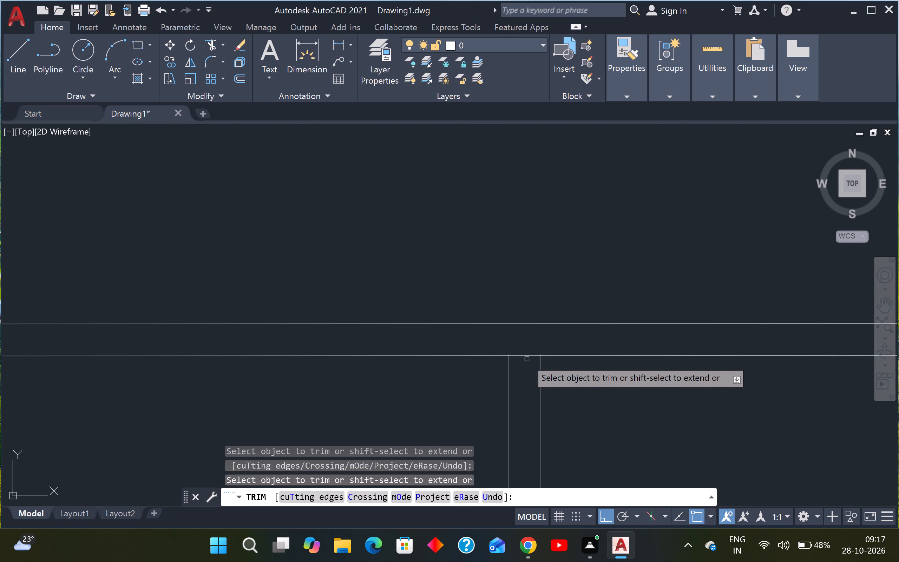
{"action": "scroll", "coordinate": [532, 357], "scroll_direction": "up", "scroll_amount": 6}
{"action": "scroll", "coordinate": [573, 353], "scroll_direction": "up", "scroll_amount": 3}
{"action": "left_click", "coordinate": [617, 333]}
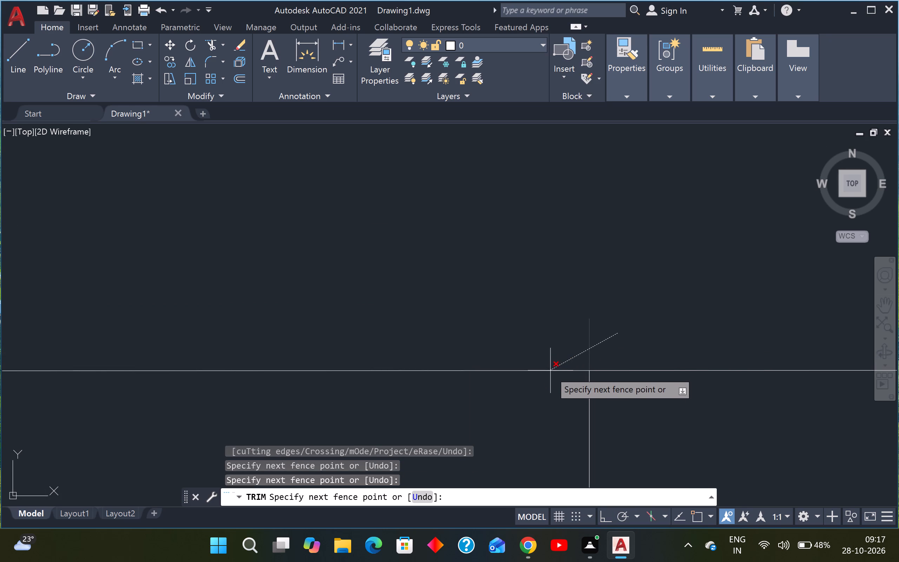
{"action": "scroll", "coordinate": [543, 377], "scroll_direction": "down", "scroll_amount": 4}
{"action": "left_click", "coordinate": [535, 377]}
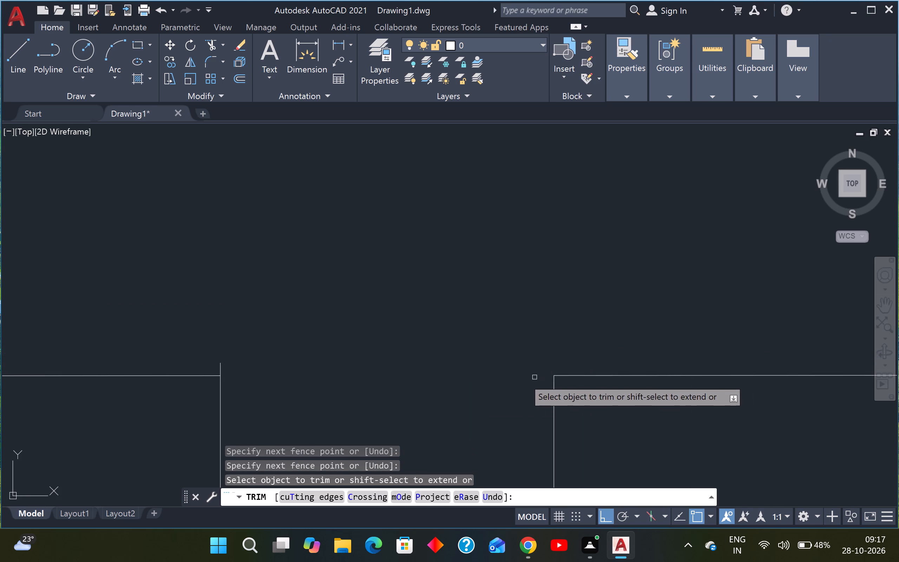
{"action": "scroll", "coordinate": [206, 364], "scroll_direction": "up", "scroll_amount": 3}
{"action": "left_click", "coordinate": [241, 371]}
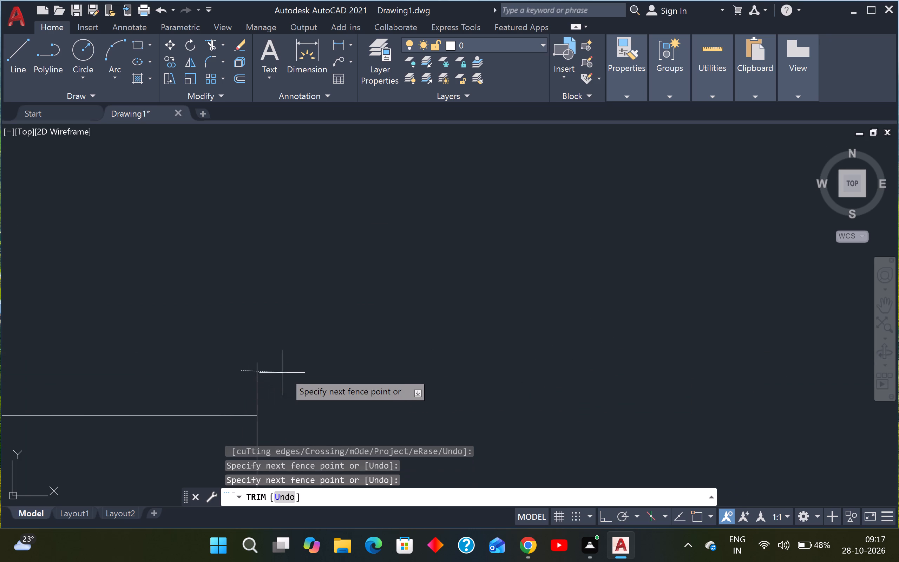
{"action": "left_click", "coordinate": [295, 373]}
{"action": "scroll", "coordinate": [294, 372], "scroll_direction": "down", "scroll_amount": 16}
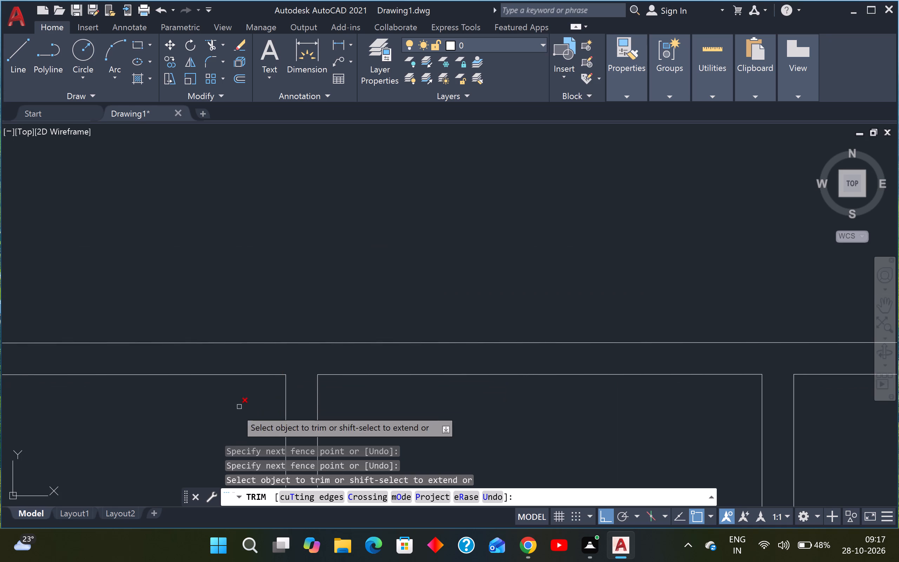
Offset the left face of the lower strip's leftmost partition by 6' into the leftmost room.
{"action": "middle_click_drag", "start_coordinate": [267, 405], "coordinate": [446, 366]}
{"action": "scroll", "coordinate": [464, 362], "scroll_direction": "down", "scroll_amount": 3}
{"action": "scroll", "coordinate": [422, 365], "scroll_direction": "down", "scroll_amount": 6}
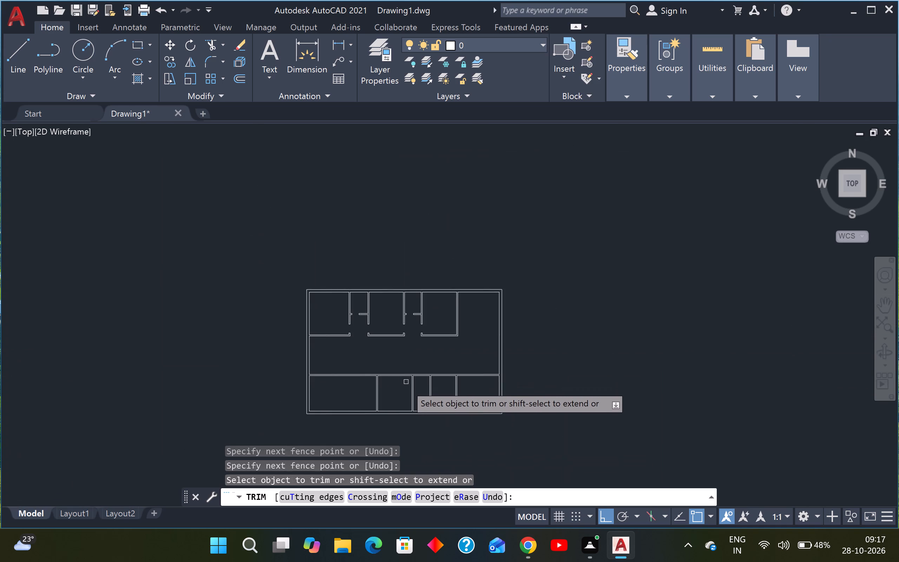
{"action": "middle_click_drag", "start_coordinate": [399, 401], "coordinate": [372, 394]}
{"action": "key", "text": "Escape"}
{"action": "key", "text": "Escape"}
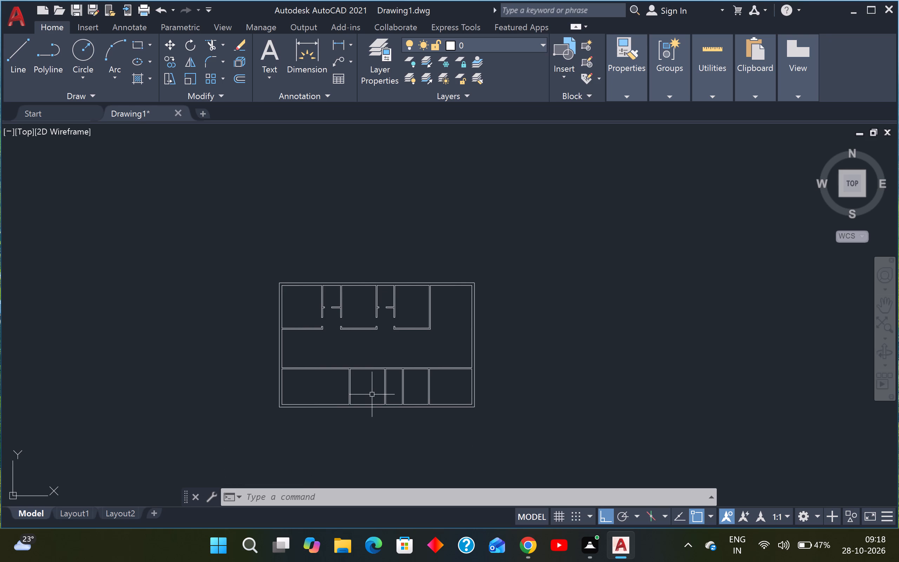
{"action": "type", "text": "o"}
{"action": "key", "text": "space"}
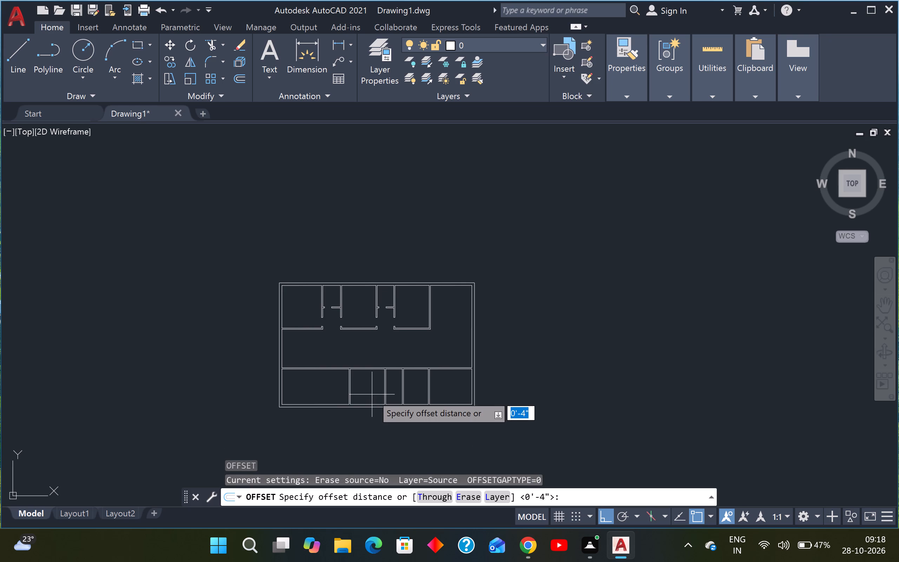
{"action": "type", "text": "6'"}
{"action": "key", "text": "Return"}
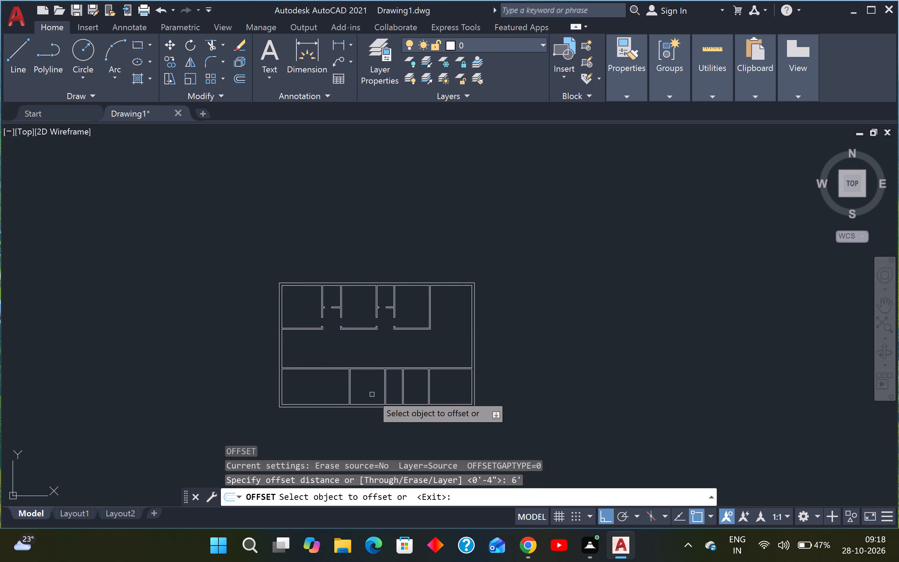
{"action": "scroll", "coordinate": [352, 390], "scroll_direction": "up", "scroll_amount": 3}
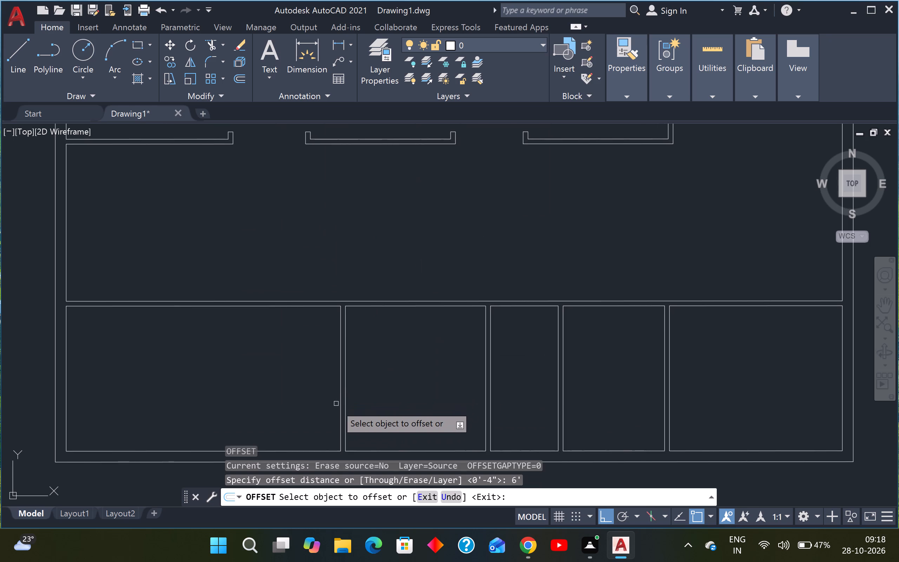
{"action": "left_click", "coordinate": [341, 409]}
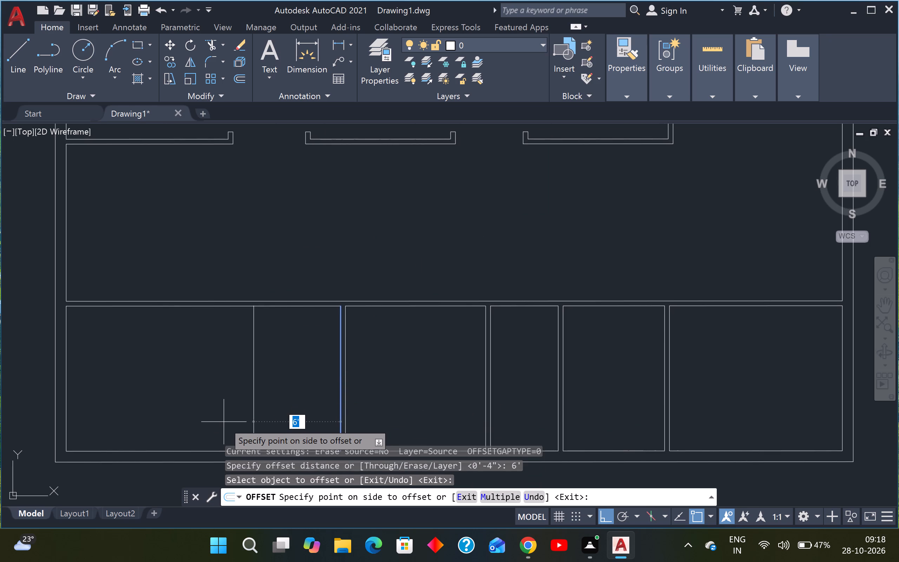
{"action": "left_click", "coordinate": [224, 422]}
{"action": "key", "text": "Escape"}
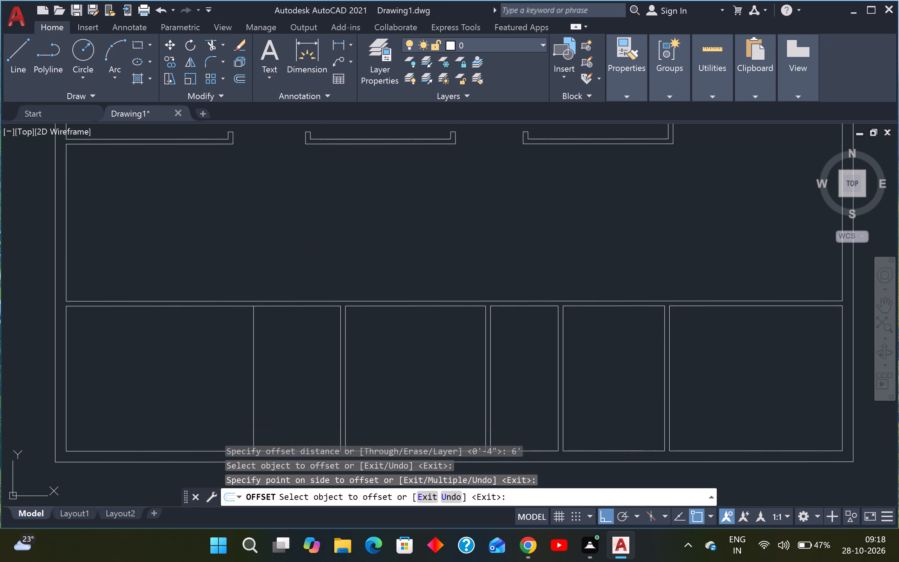
{"action": "key", "text": "Escape"}
Offset the leftmost lower room's bottom inner wall line upward by 6'.
{"action": "type", "text": "o"}
{"action": "key", "text": "space"}
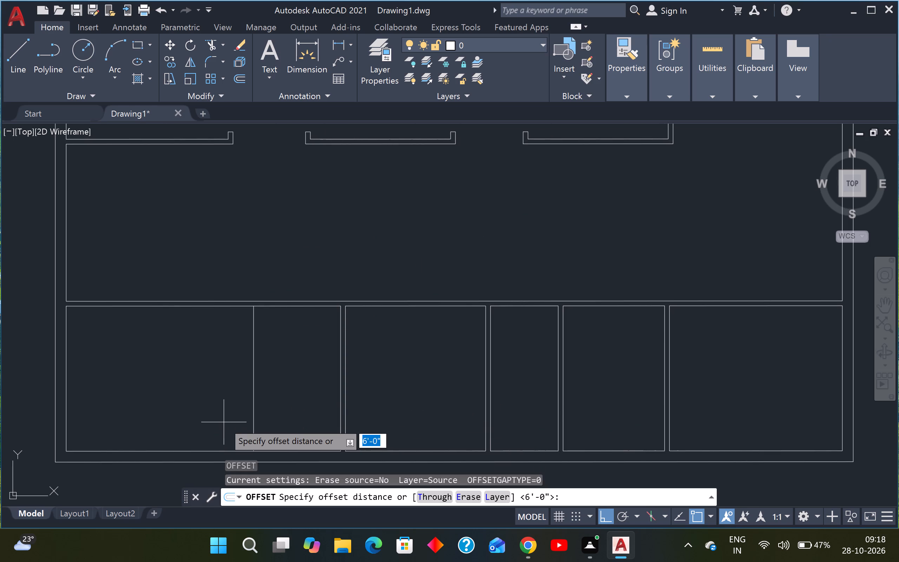
{"action": "key", "text": "Return"}
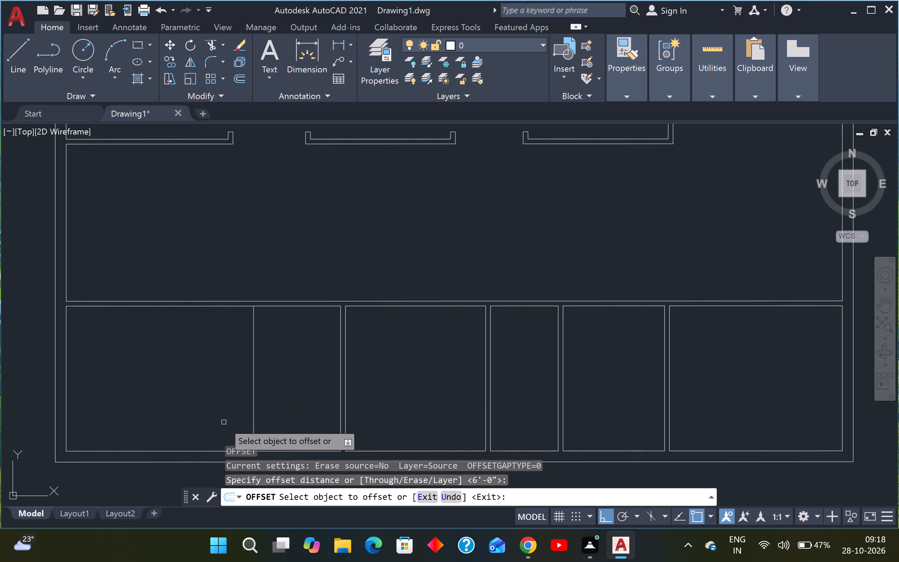
{"action": "left_click", "coordinate": [219, 451]}
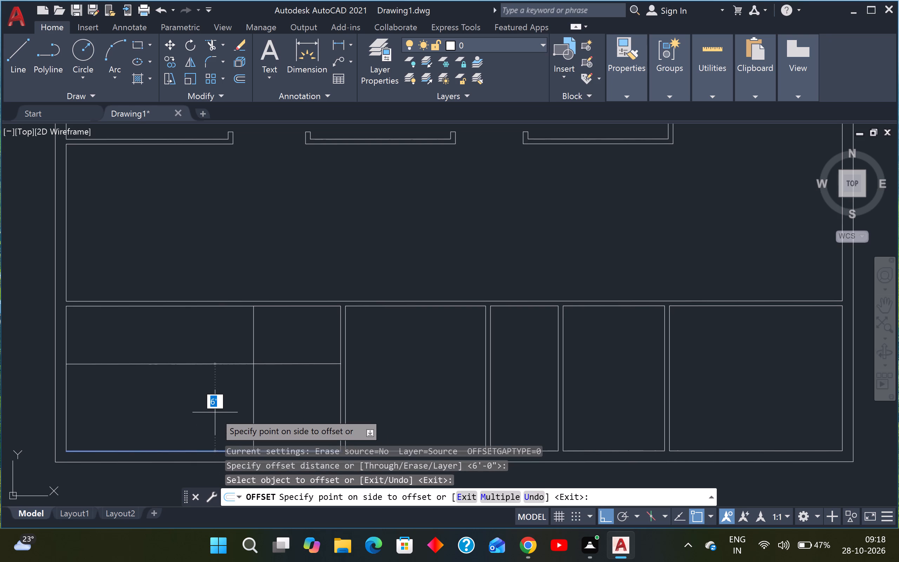
{"action": "left_click", "coordinate": [215, 412]}
{"action": "key", "text": "Escape"}
{"action": "key", "text": "Escape"}
Trim the two offset lines beyond their crossing, leaving a small enclosure in the room's lower-right corner.
{"action": "type", "text": "tr"}
{"action": "key", "text": "space"}
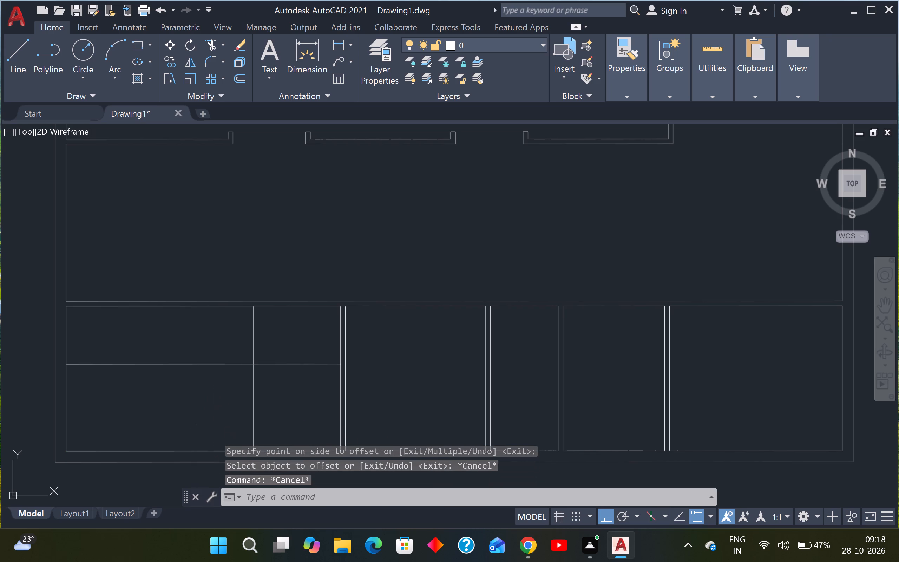
{"action": "left_click", "coordinate": [260, 344]}
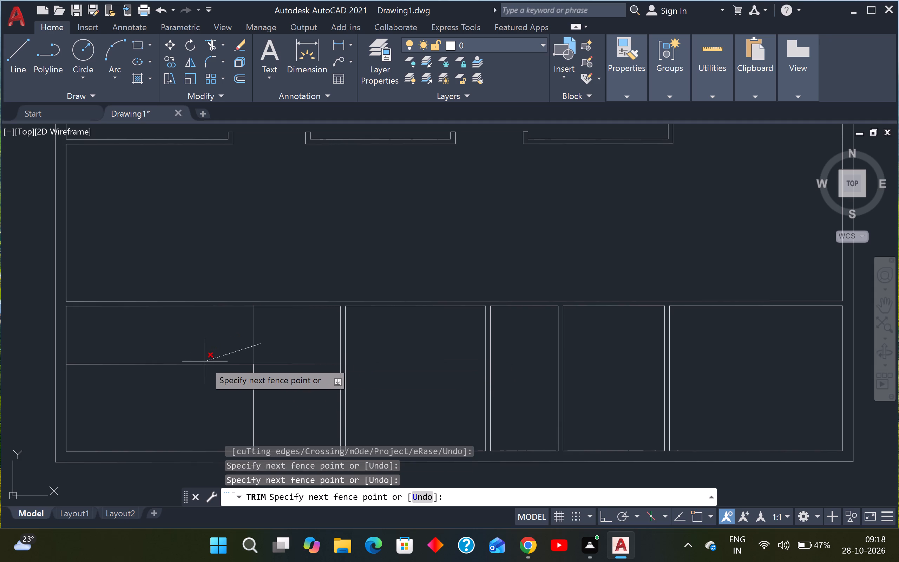
{"action": "left_click", "coordinate": [203, 370]}
{"action": "key", "text": "Escape"}
{"action": "key", "text": "Escape"}
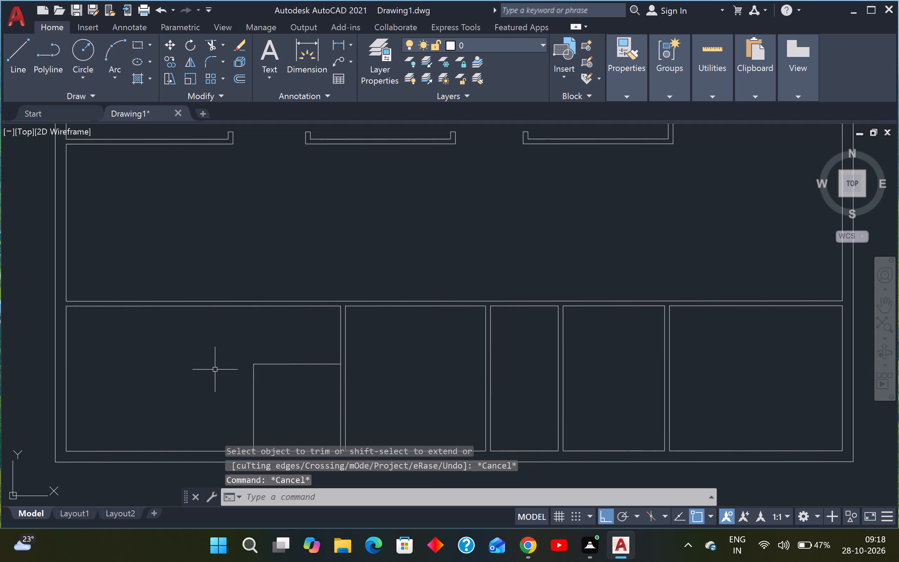
Offset the small enclosure's top and left lines 4" inward to form its partition walls.
{"action": "type", "text": "o"}
{"action": "key", "text": "space"}
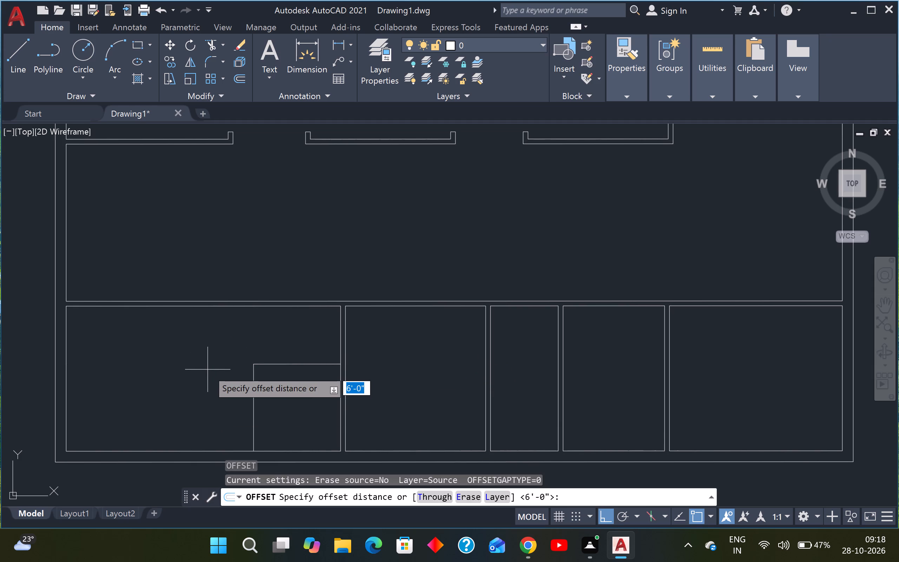
{"action": "key", "text": "4"}
{"action": "key", "text": "shift+quotedbl"}
{"action": "key", "text": "Return"}
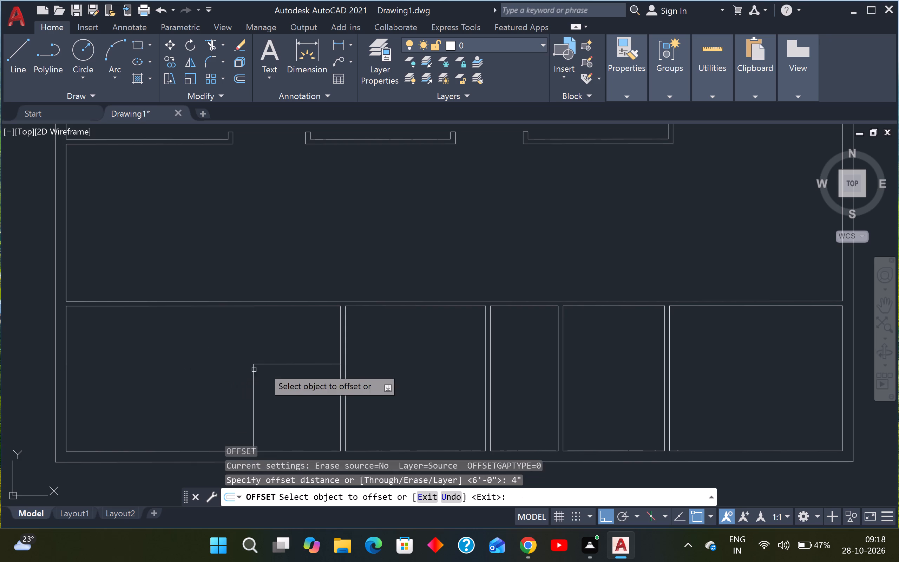
{"action": "left_click", "coordinate": [278, 363]}
{"action": "key", "text": "Escape"}
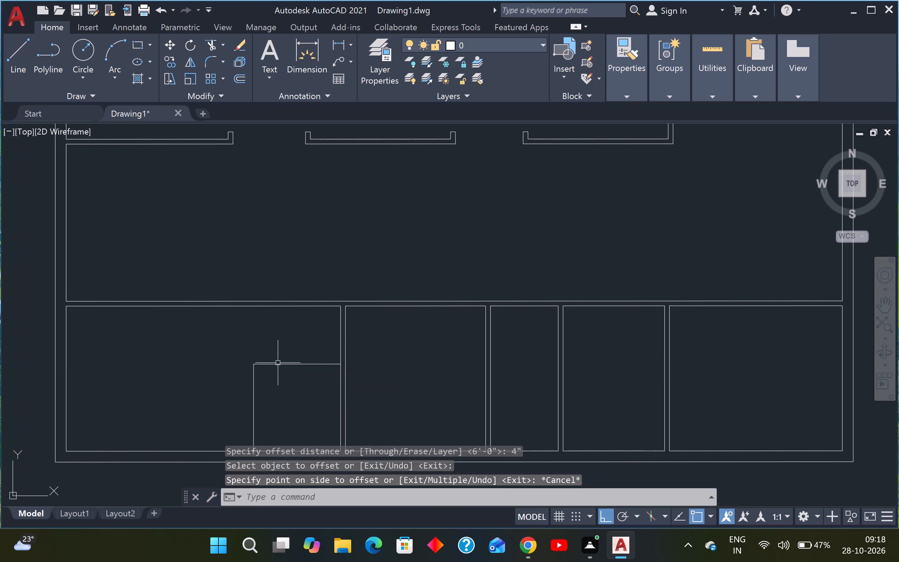
{"action": "key", "text": "space"}
{"action": "key", "text": "space"}
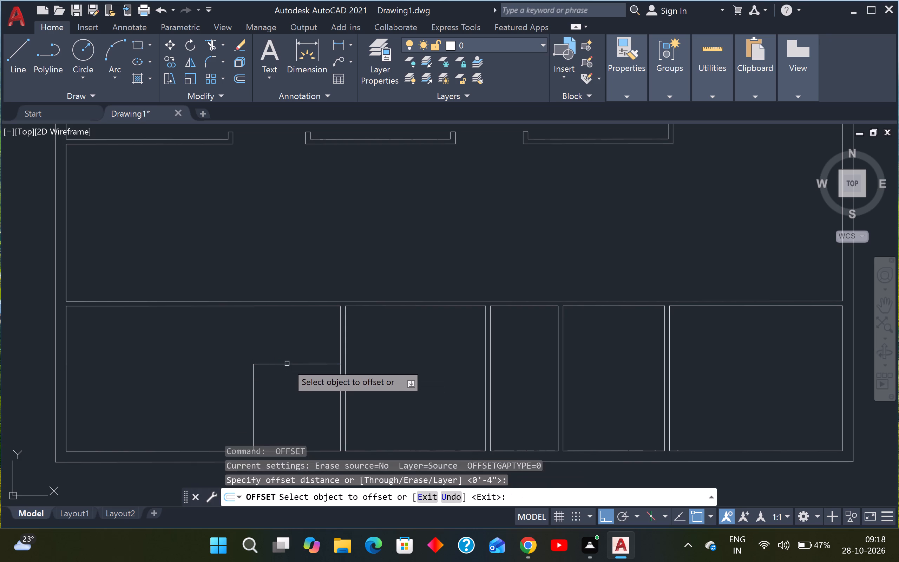
{"action": "left_click", "coordinate": [287, 363]}
{"action": "left_click", "coordinate": [278, 395]}
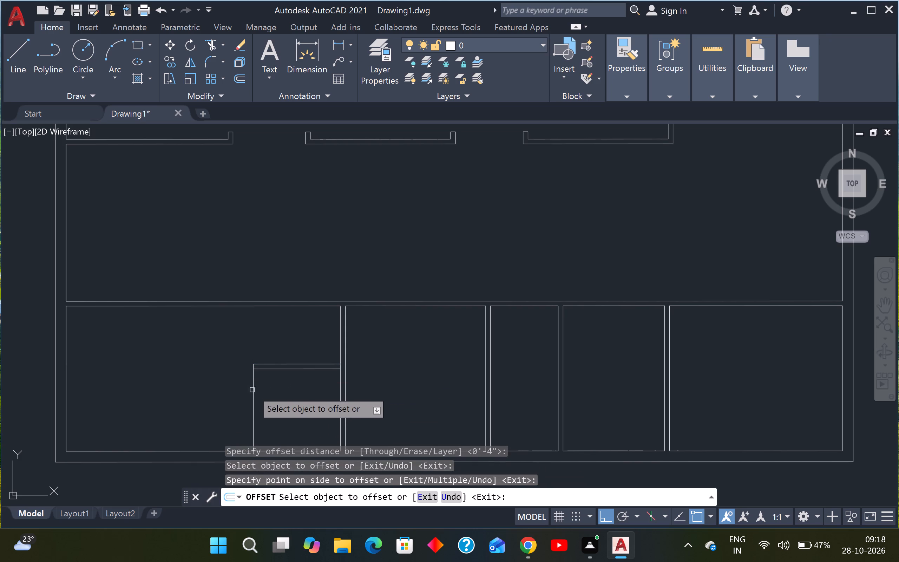
{"action": "left_click", "coordinate": [252, 390]}
{"action": "left_click", "coordinate": [275, 385]}
{"action": "key", "text": "Escape"}
{"action": "key", "text": "Escape"}
{"action": "key", "text": "Escape"}
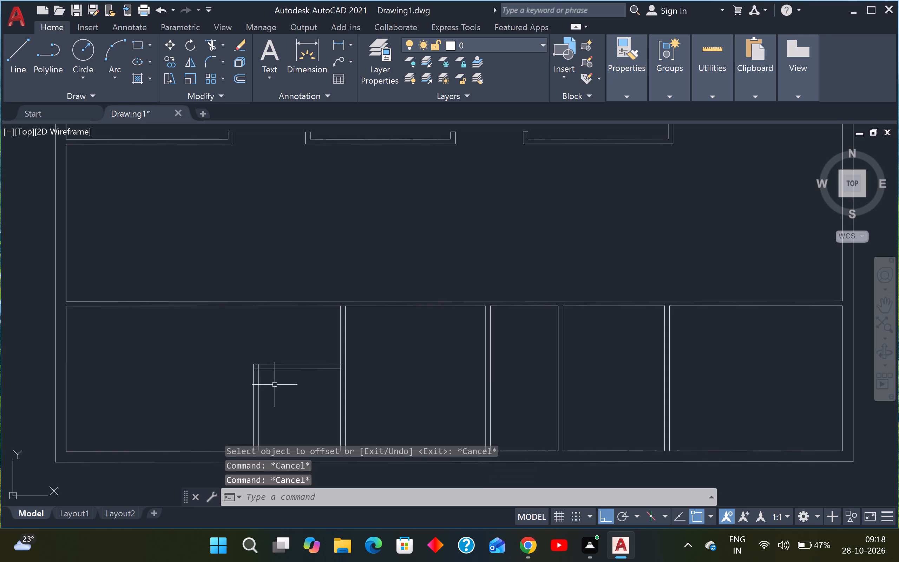
Trim the overlapping inner line ends at the small enclosure's upper-left corner.
{"action": "key", "text": "t"}
{"action": "type", "text": "r"}
{"action": "key", "text": "space"}
{"action": "scroll", "coordinate": [250, 371], "scroll_direction": "up", "scroll_amount": 6}
{"action": "left_click", "coordinate": [292, 346]}
{"action": "left_click", "coordinate": [260, 355]}
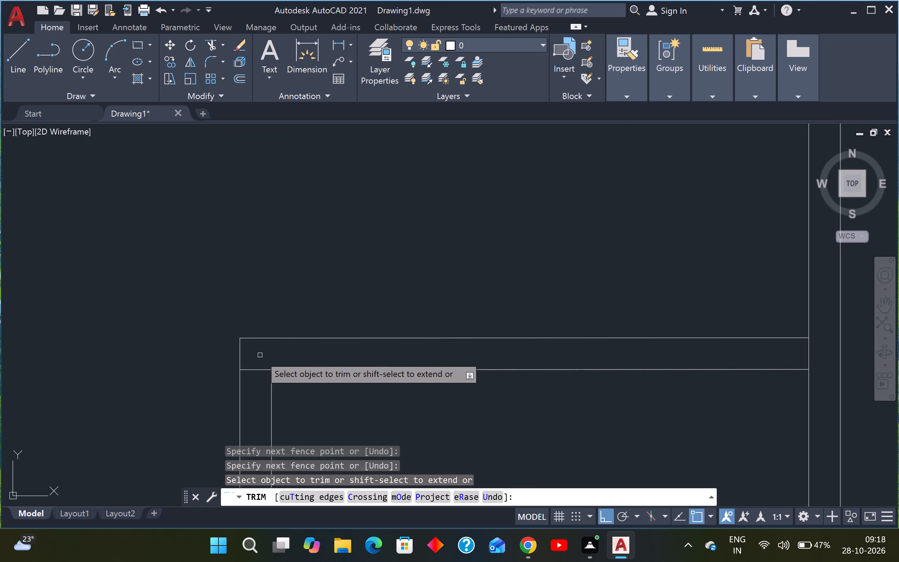
{"action": "left_click", "coordinate": [260, 355]}
{"action": "left_click", "coordinate": [261, 375]}
{"action": "left_click", "coordinate": [265, 364]}
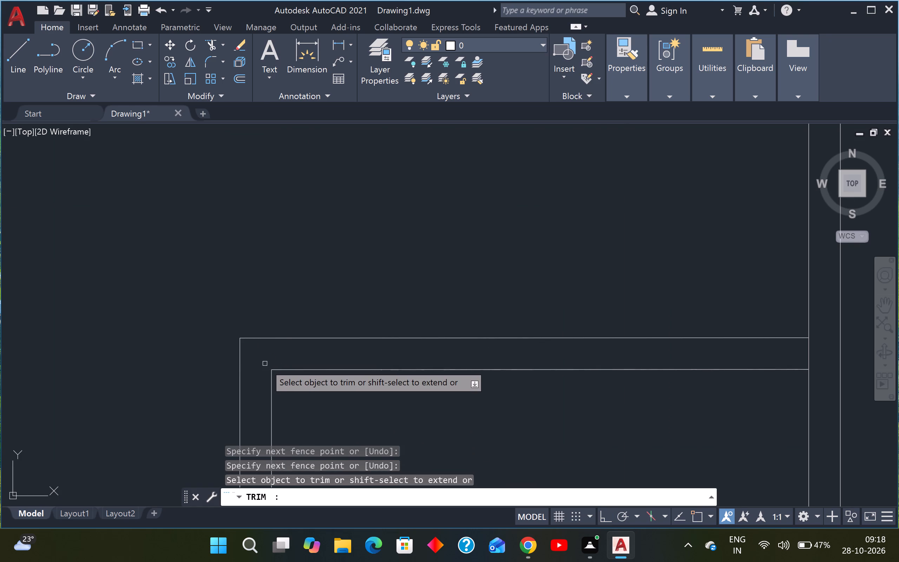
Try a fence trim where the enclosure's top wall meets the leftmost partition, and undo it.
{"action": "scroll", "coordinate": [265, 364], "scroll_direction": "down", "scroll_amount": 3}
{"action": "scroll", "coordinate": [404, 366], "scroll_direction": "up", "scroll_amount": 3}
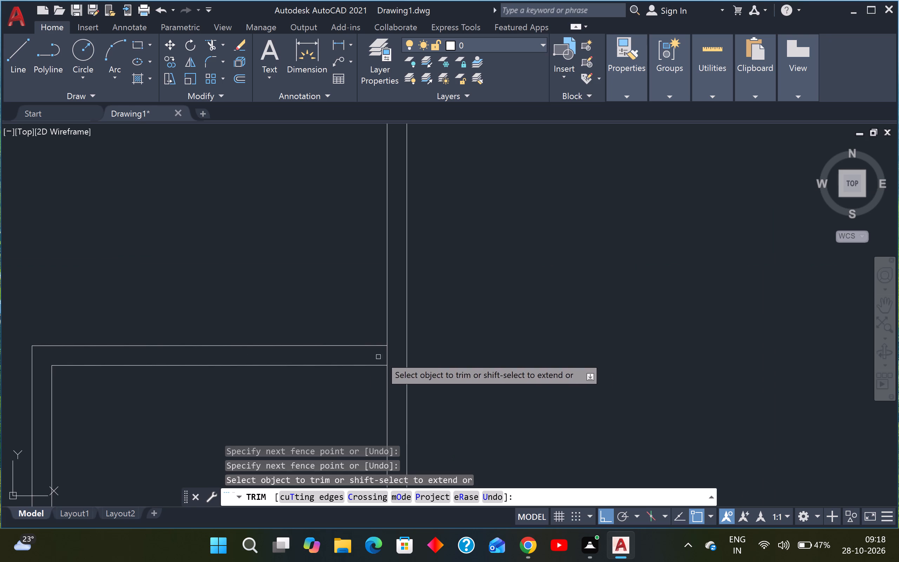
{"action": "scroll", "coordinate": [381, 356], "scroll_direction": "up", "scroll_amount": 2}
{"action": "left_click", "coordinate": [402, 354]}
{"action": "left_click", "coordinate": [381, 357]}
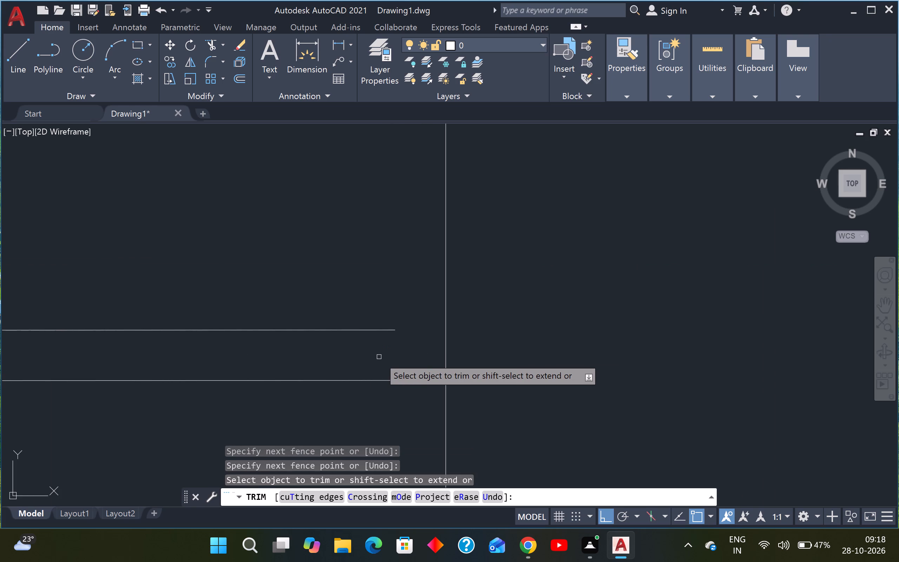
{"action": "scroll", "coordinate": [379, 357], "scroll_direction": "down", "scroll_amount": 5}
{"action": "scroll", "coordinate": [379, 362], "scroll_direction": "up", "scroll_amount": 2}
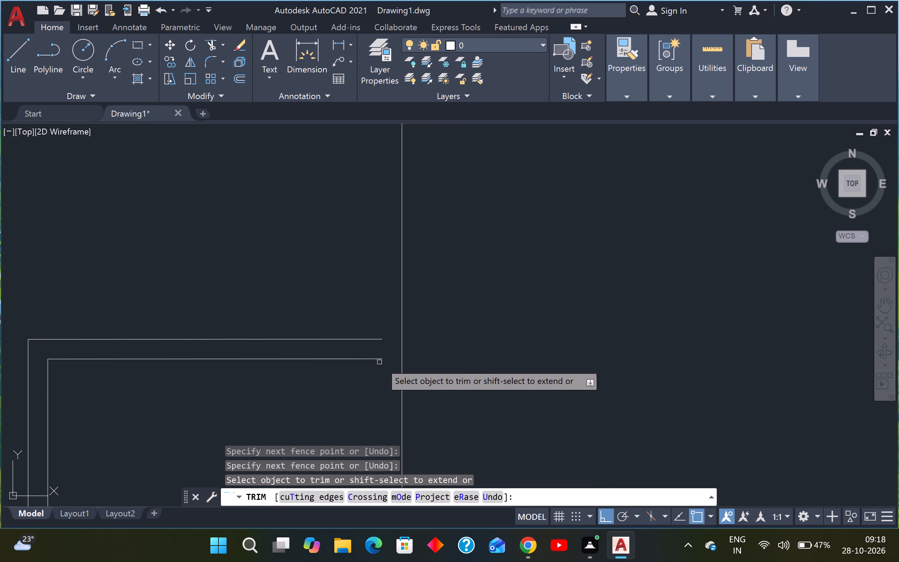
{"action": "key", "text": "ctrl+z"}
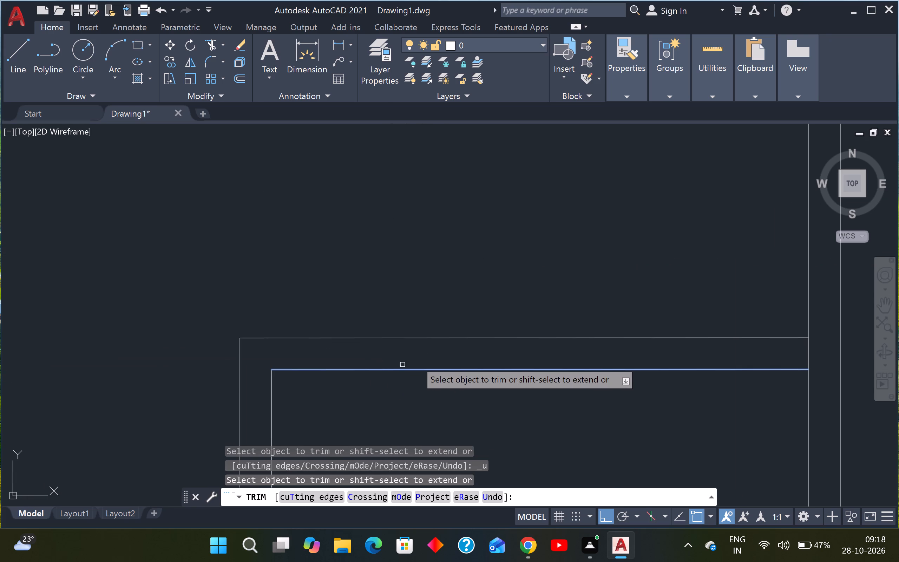
Extend both faces of the enclosure's top wall to the leftmost partition and trim the partition segment between them.
{"action": "scroll", "coordinate": [417, 360], "scroll_direction": "down", "scroll_amount": 3}
{"action": "scroll", "coordinate": [551, 369], "scroll_direction": "up", "scroll_amount": 3}
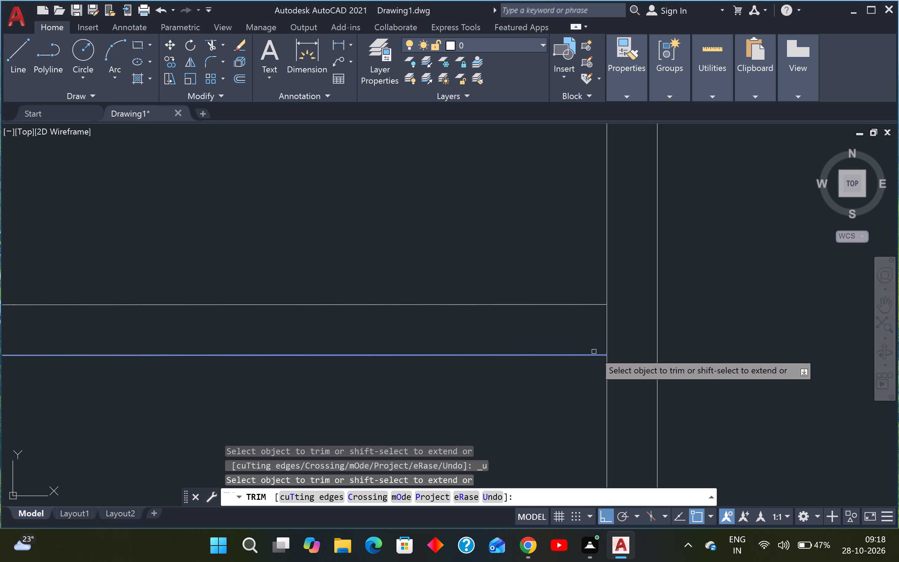
{"action": "scroll", "coordinate": [602, 343], "scroll_direction": "up", "scroll_amount": 2}
{"action": "left_click", "coordinate": [619, 330]}
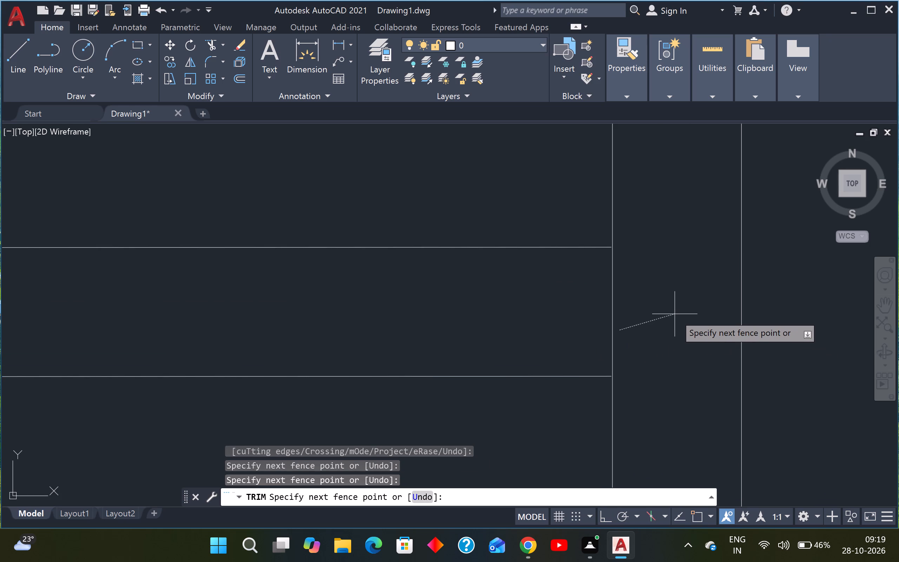
{"action": "key", "text": "Escape"}
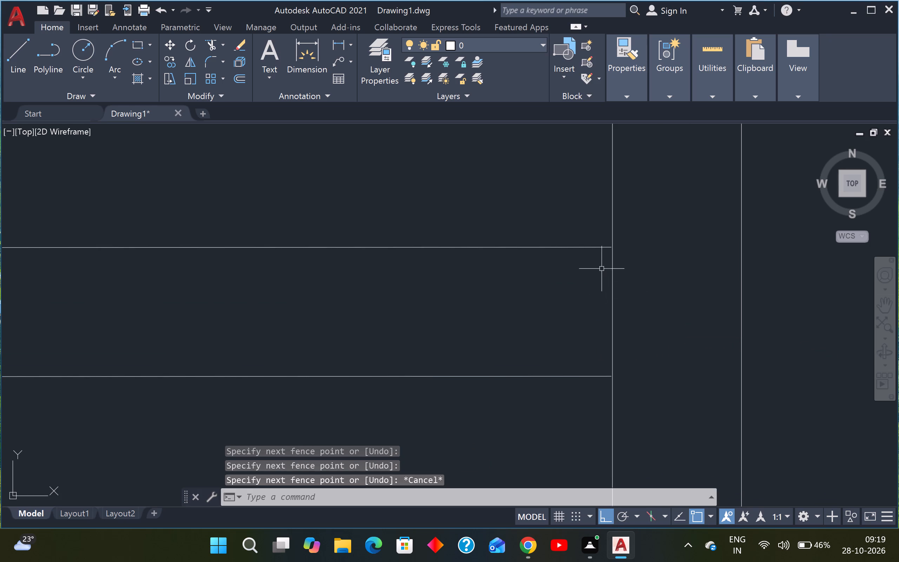
{"action": "key", "text": "space"}
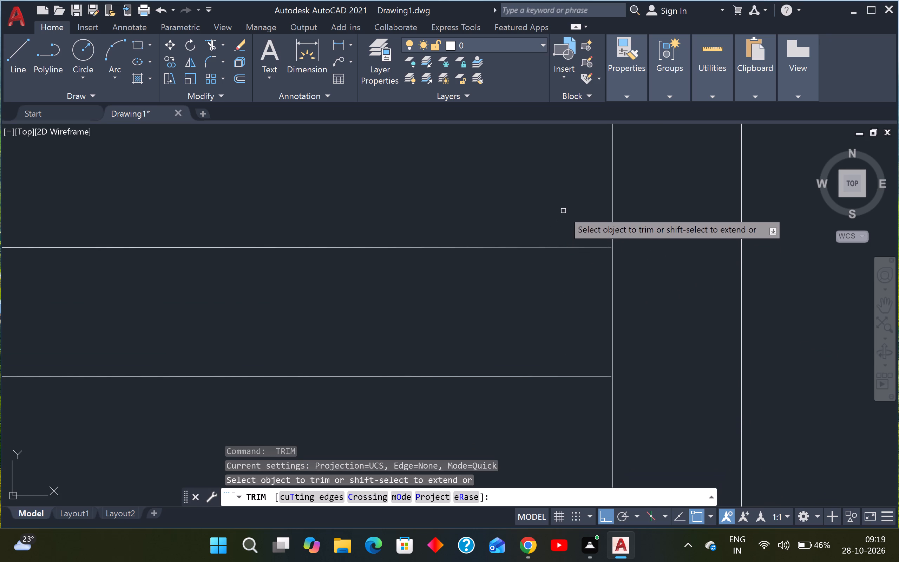
{"action": "left_click", "coordinate": [563, 211], "text": "shift"}
{"action": "left_click", "coordinate": [548, 388], "text": "shift"}
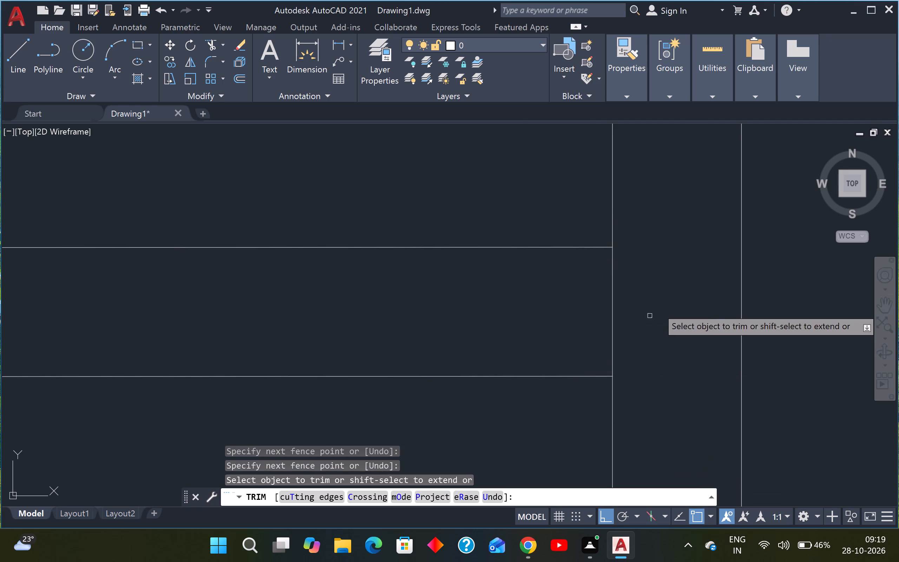
{"action": "left_click", "coordinate": [657, 307]}
{"action": "left_click", "coordinate": [531, 306]}
{"action": "scroll", "coordinate": [531, 305], "scroll_direction": "down", "scroll_amount": 10}
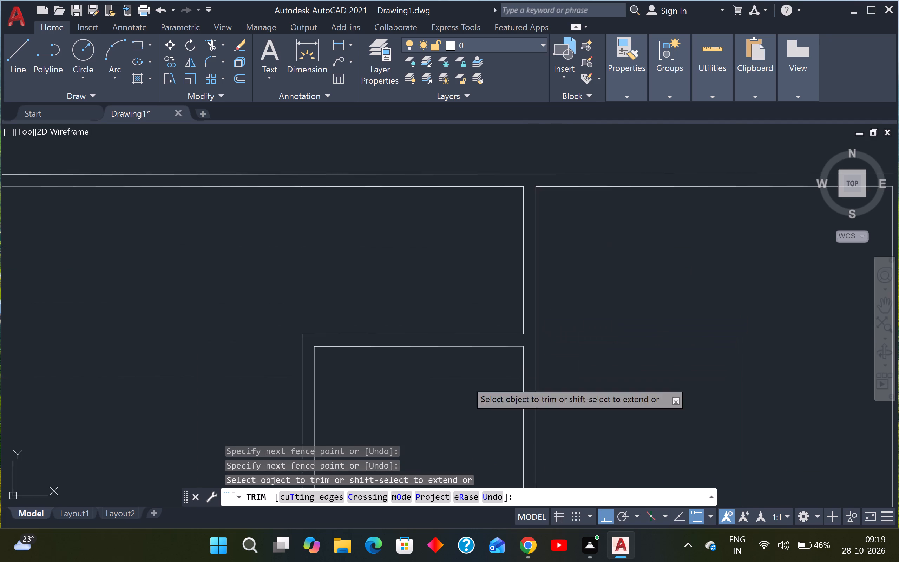
Extend both faces of the enclosure's left wall to the bottom wall's inner line and trim the segment between them.
{"action": "middle_click_drag", "start_coordinate": [466, 380], "coordinate": [626, 271]}
{"action": "scroll", "coordinate": [631, 274], "scroll_direction": "up", "scroll_amount": 1}
{"action": "scroll", "coordinate": [629, 282], "scroll_direction": "down", "scroll_amount": 5}
{"action": "scroll", "coordinate": [559, 363], "scroll_direction": "up", "scroll_amount": 6}
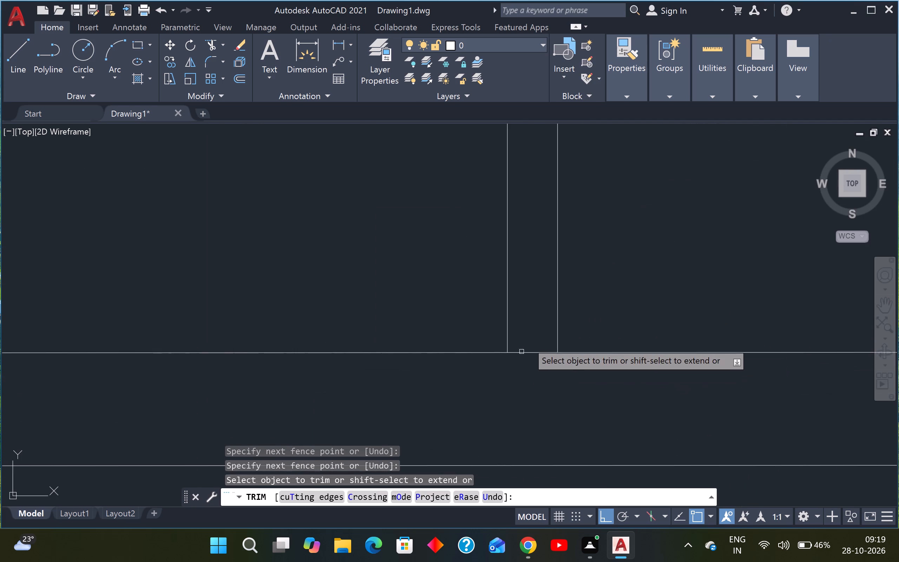
{"action": "left_click", "coordinate": [531, 339]}
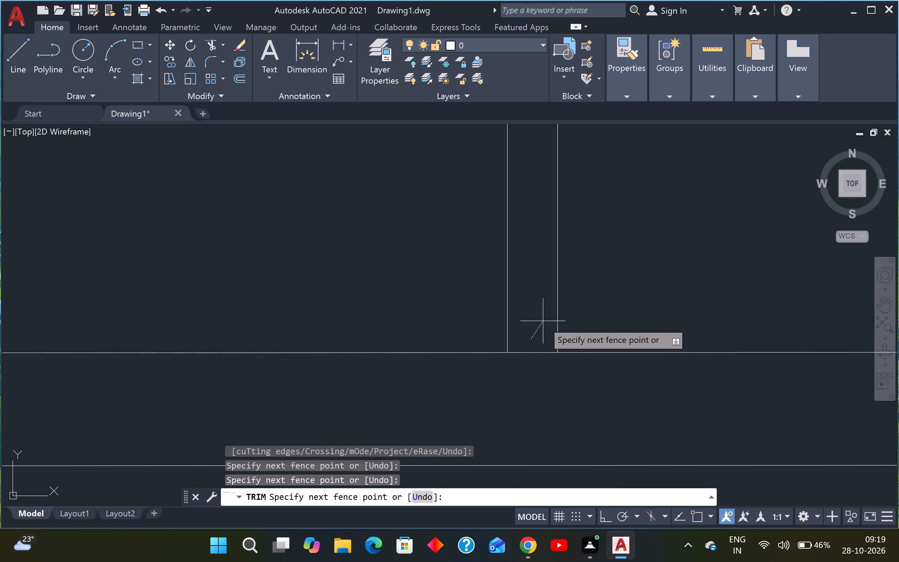
{"action": "left_click", "coordinate": [583, 313], "text": "shift"}
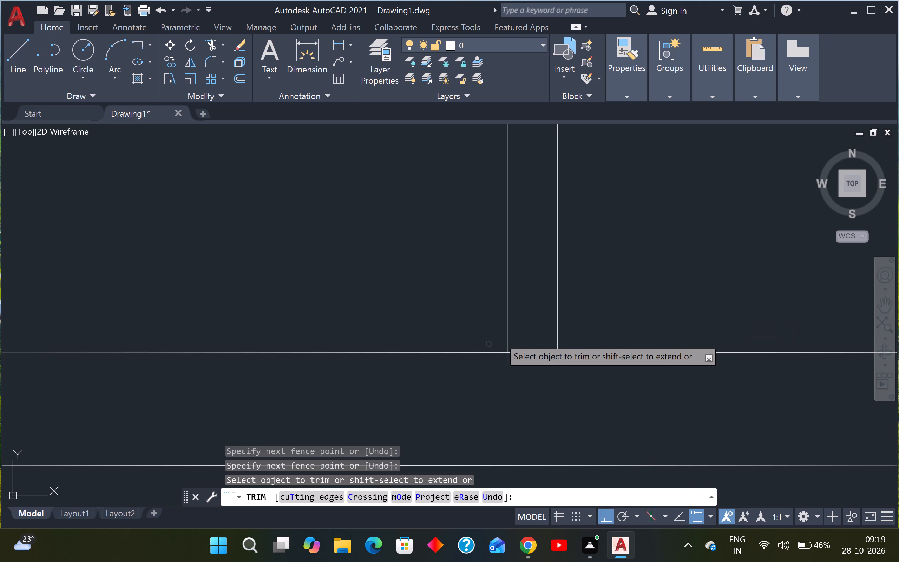
{"action": "left_click", "coordinate": [518, 326], "text": "shift"}
{"action": "left_click", "coordinate": [494, 331], "text": "shift"}
{"action": "left_click", "coordinate": [547, 320]}
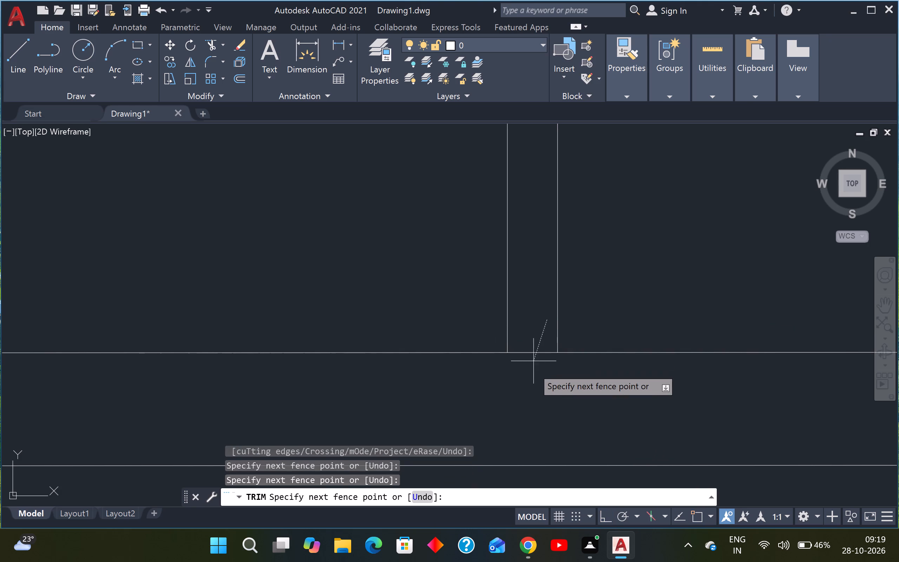
{"action": "left_click", "coordinate": [533, 375]}
{"action": "scroll", "coordinate": [531, 361], "scroll_direction": "down", "scroll_amount": 10}
{"action": "middle_click_drag", "start_coordinate": [555, 325], "coordinate": [532, 328]}
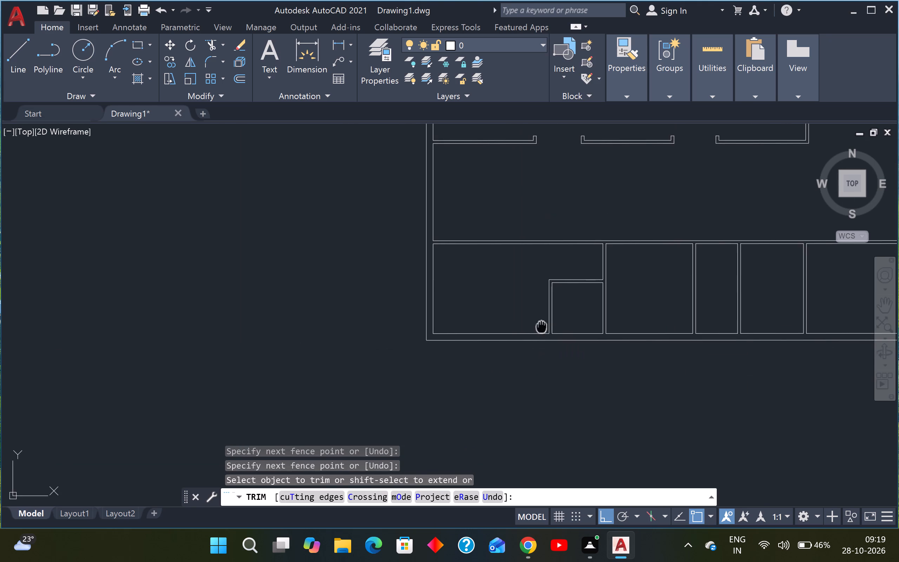
{"action": "middle_click_drag", "start_coordinate": [532, 328], "coordinate": [411, 336]}
{"action": "key", "text": "Escape"}
{"action": "key", "text": "Escape"}
{"action": "key", "text": "Escape"}
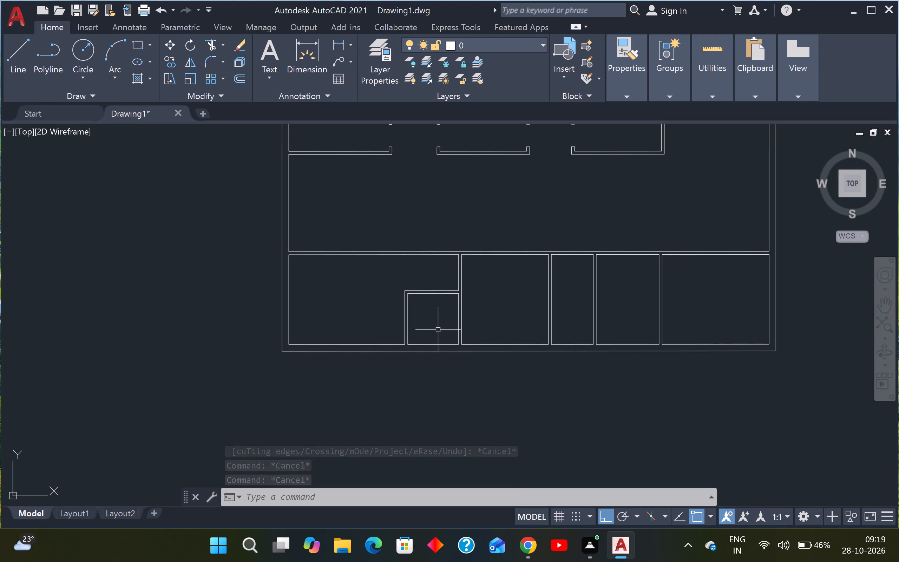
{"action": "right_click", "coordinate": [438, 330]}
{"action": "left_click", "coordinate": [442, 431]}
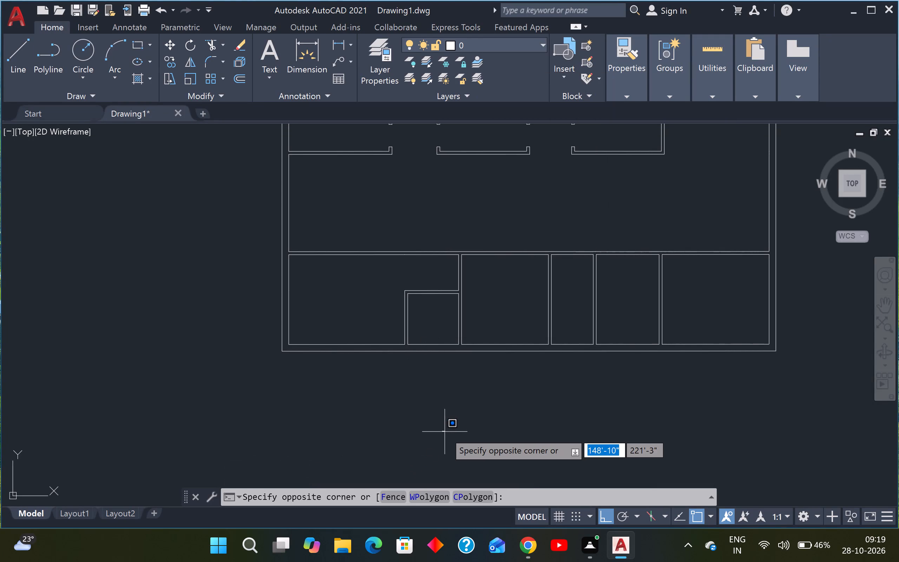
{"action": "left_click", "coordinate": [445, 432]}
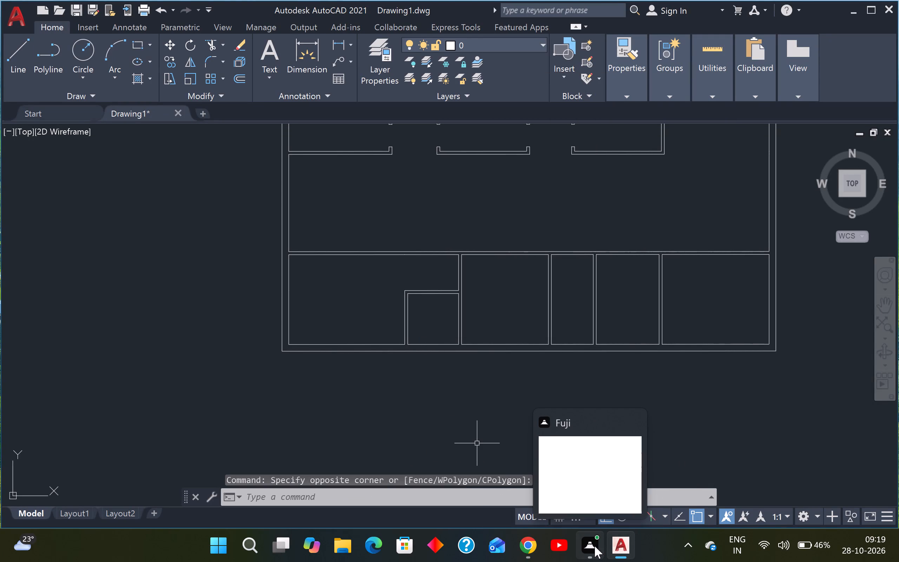
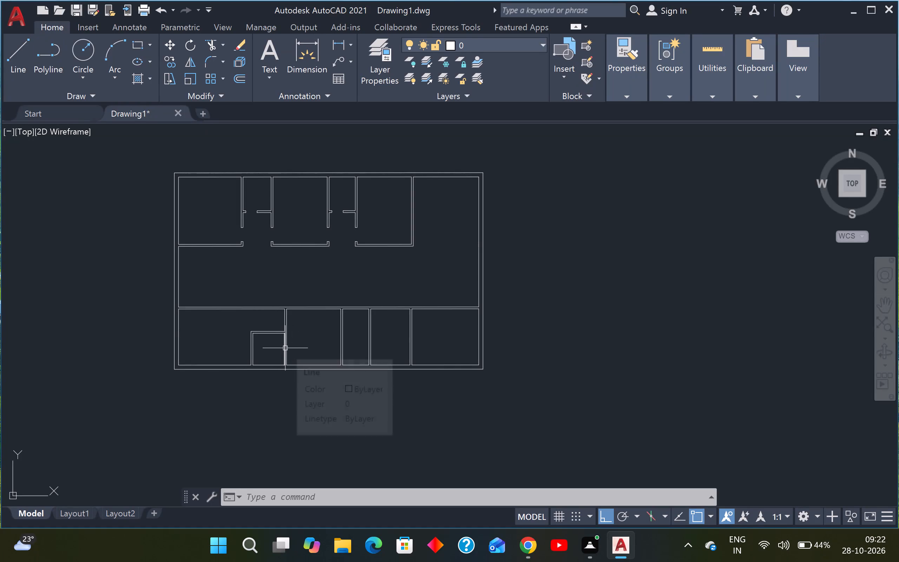
Draw a short line across the small enclosure's top wall from its inner upper-left corner and trim the part projecting above the wall.
{"action": "key", "text": "Escape"}
{"action": "key", "text": "Escape"}
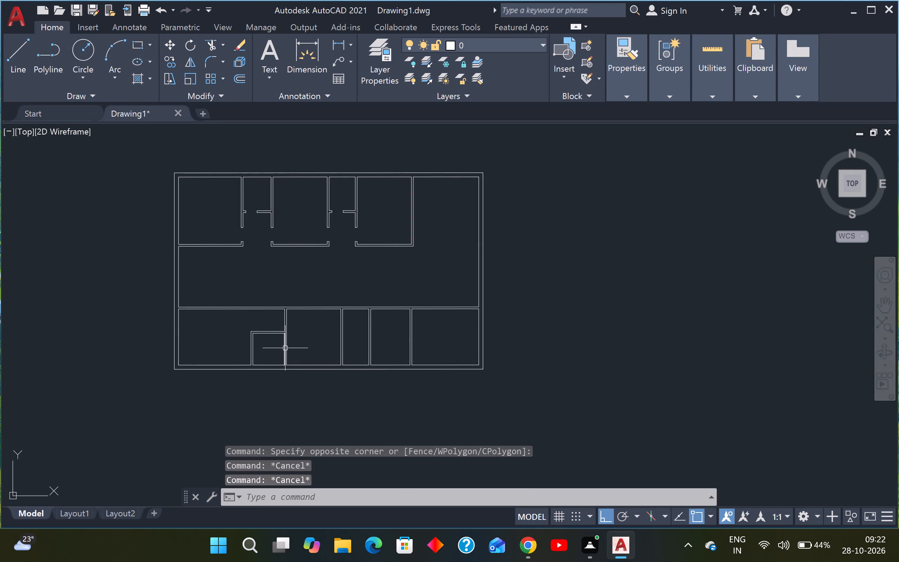
{"action": "type", "text": "l"}
{"action": "key", "text": "space"}
{"action": "scroll", "coordinate": [263, 346], "scroll_direction": "up", "scroll_amount": 2}
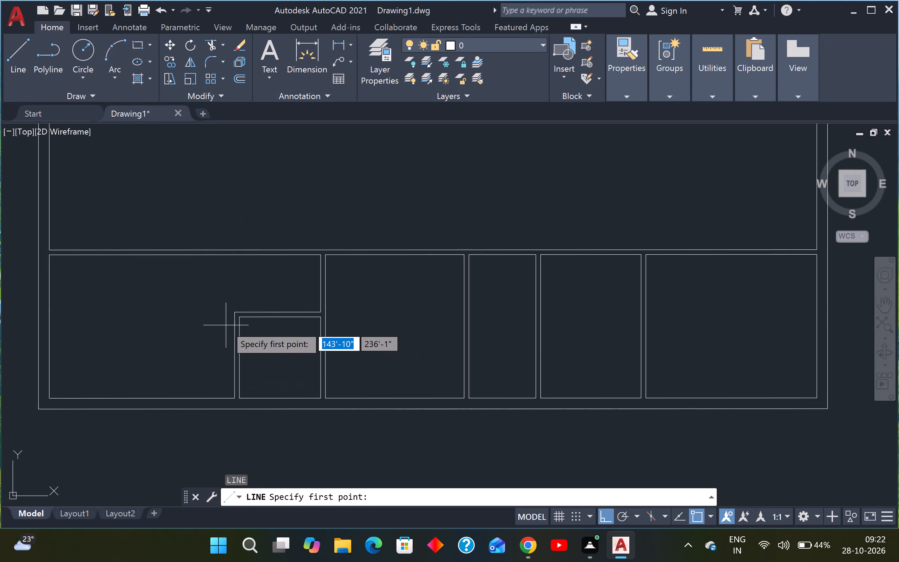
{"action": "scroll", "coordinate": [226, 325], "scroll_direction": "up", "scroll_amount": 4}
{"action": "left_click", "coordinate": [300, 280]}
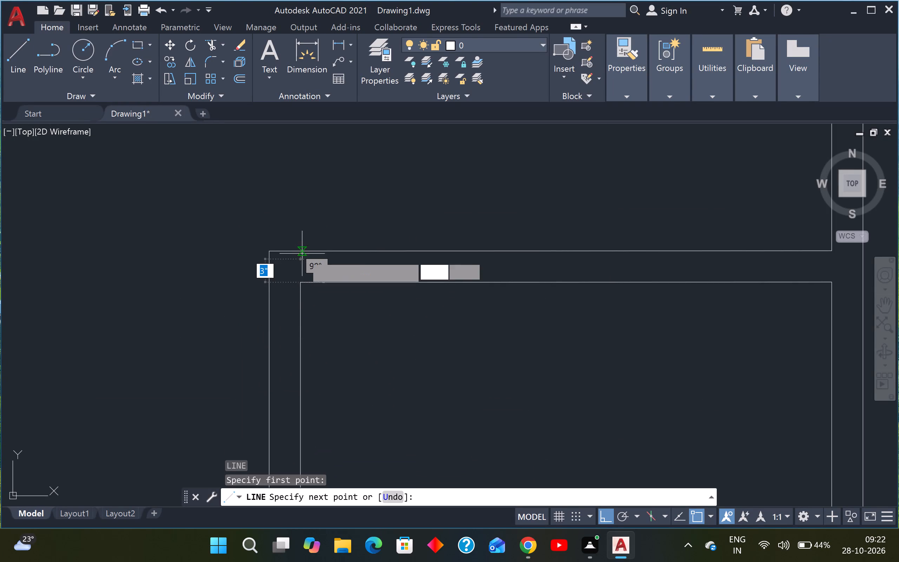
{"action": "left_click", "coordinate": [304, 227]}
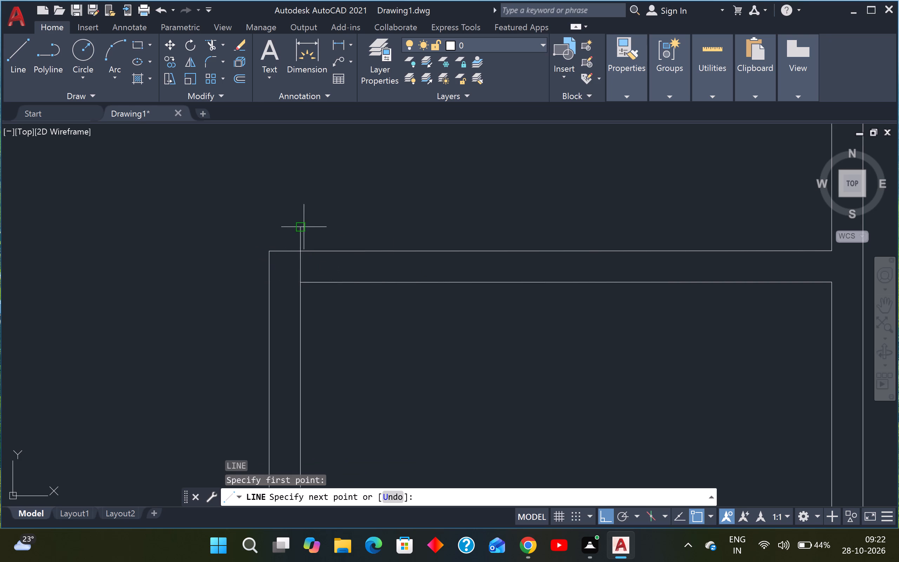
{"action": "key", "text": "Escape"}
{"action": "type", "text": "tr"}
{"action": "key", "text": "space"}
{"action": "left_click", "coordinate": [305, 233]}
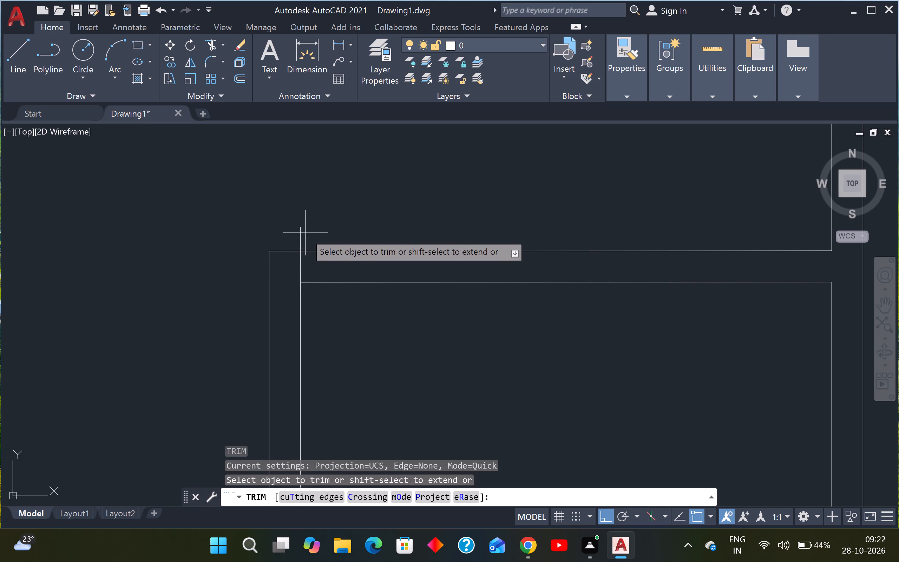
{"action": "left_click", "coordinate": [283, 235]}
{"action": "scroll", "coordinate": [283, 235], "scroll_direction": "down", "scroll_amount": 5}
{"action": "middle_click_drag", "start_coordinate": [304, 225], "coordinate": [284, 271]}
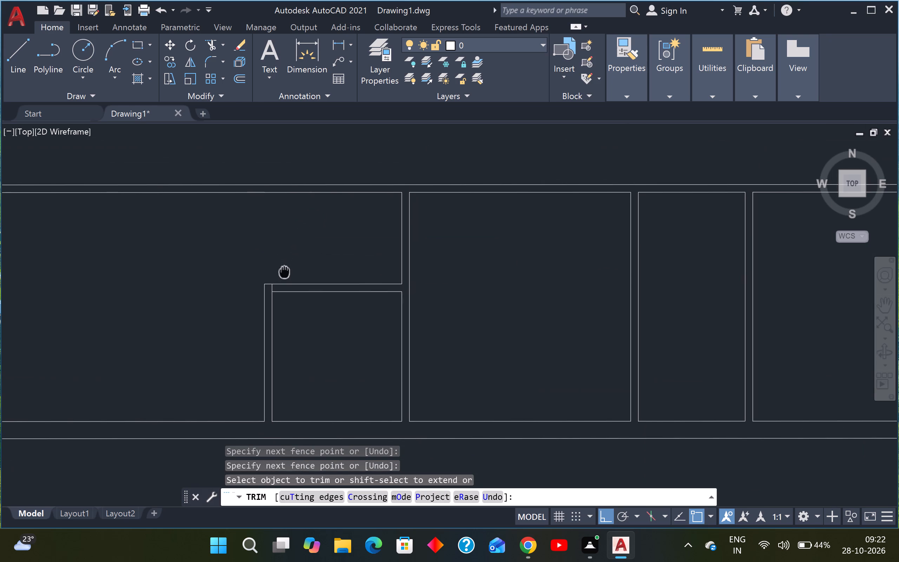
{"action": "key", "text": "Escape"}
{"action": "key", "text": "Escape"}
Draw a line from the leftmost lower partition's left face up across the lower strip's top wall and trim the projecting end.
{"action": "middle_click_drag", "start_coordinate": [329, 234], "coordinate": [257, 247]}
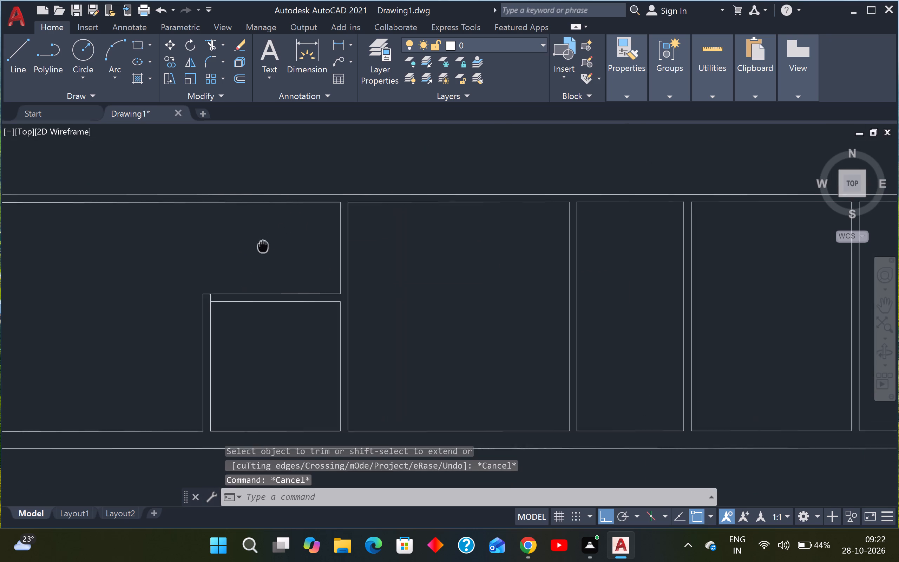
{"action": "middle_click_drag", "start_coordinate": [257, 247], "coordinate": [241, 267]}
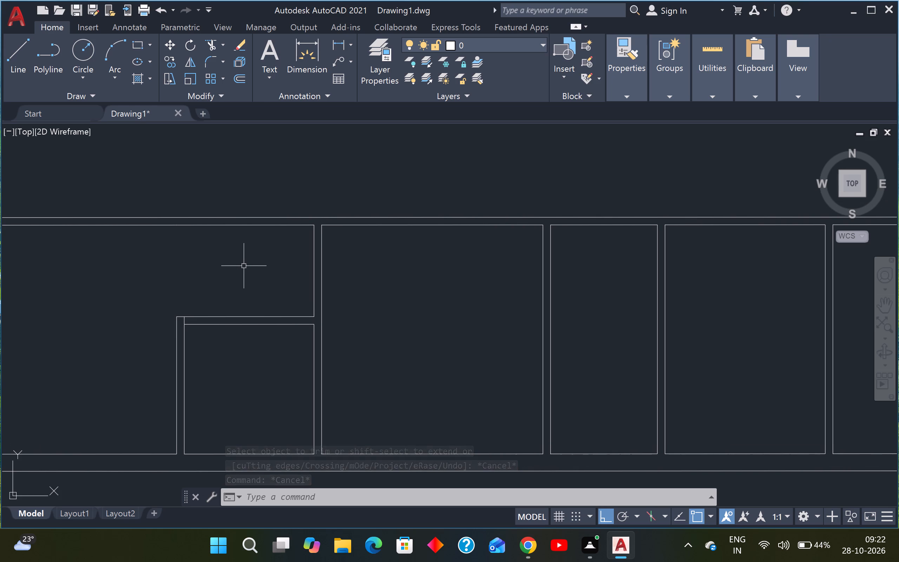
{"action": "type", "text": "l"}
{"action": "key", "text": "space"}
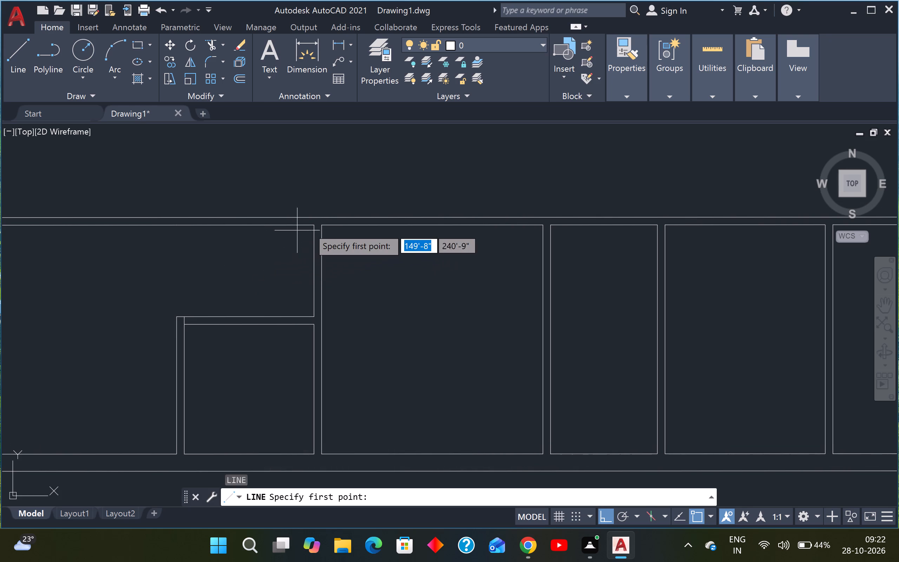
{"action": "scroll", "coordinate": [312, 224], "scroll_direction": "up", "scroll_amount": 3}
{"action": "left_click", "coordinate": [316, 226]}
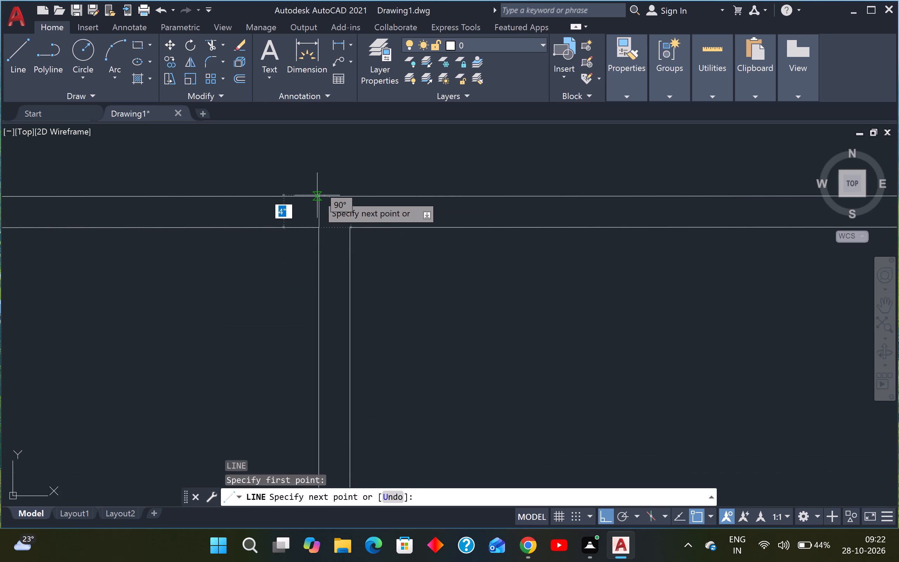
{"action": "left_click", "coordinate": [321, 180]}
{"action": "key", "text": "Escape"}
{"action": "key", "text": "t"}
{"action": "type", "text": "r"}
{"action": "key", "text": "space"}
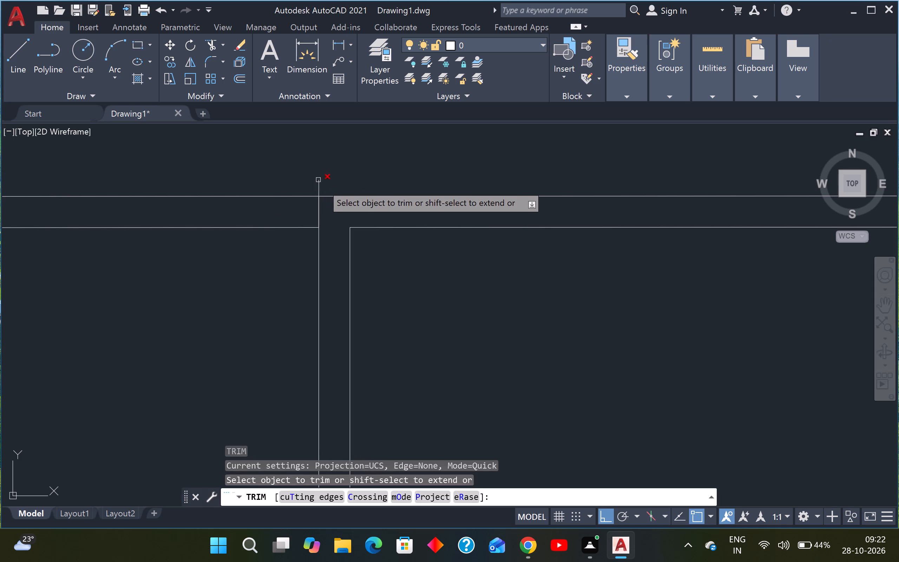
{"action": "left_click", "coordinate": [322, 184]}
{"action": "left_click", "coordinate": [294, 192]}
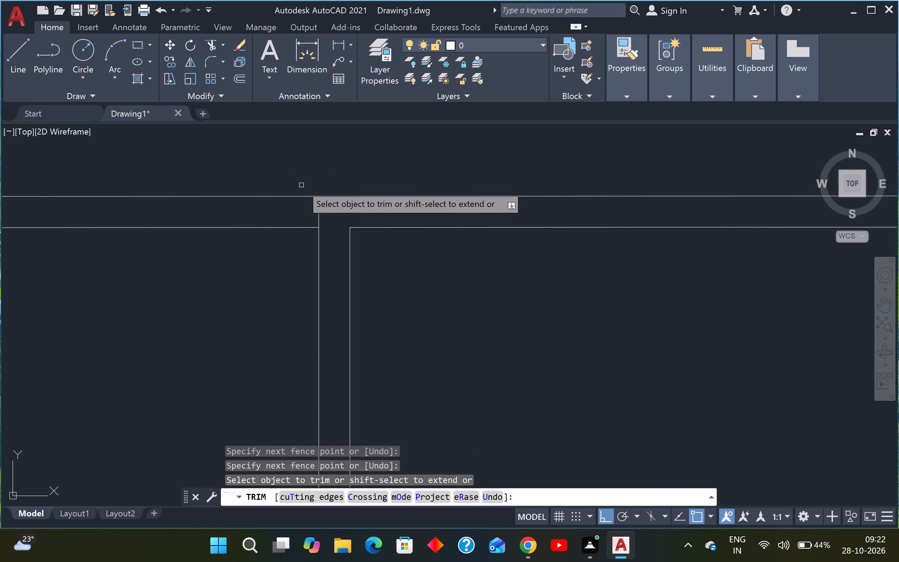
{"action": "scroll", "coordinate": [308, 187], "scroll_direction": "down", "scroll_amount": 2}
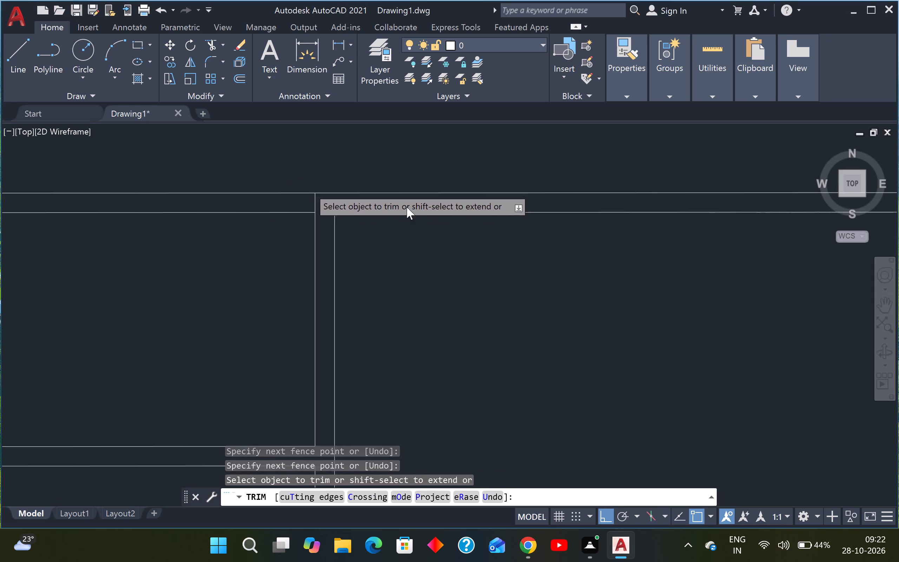
{"action": "middle_click_drag", "start_coordinate": [415, 221], "coordinate": [322, 225]}
{"action": "scroll", "coordinate": [348, 228], "scroll_direction": "down", "scroll_amount": 1}
{"action": "middle_click_drag", "start_coordinate": [381, 256], "coordinate": [319, 267]}
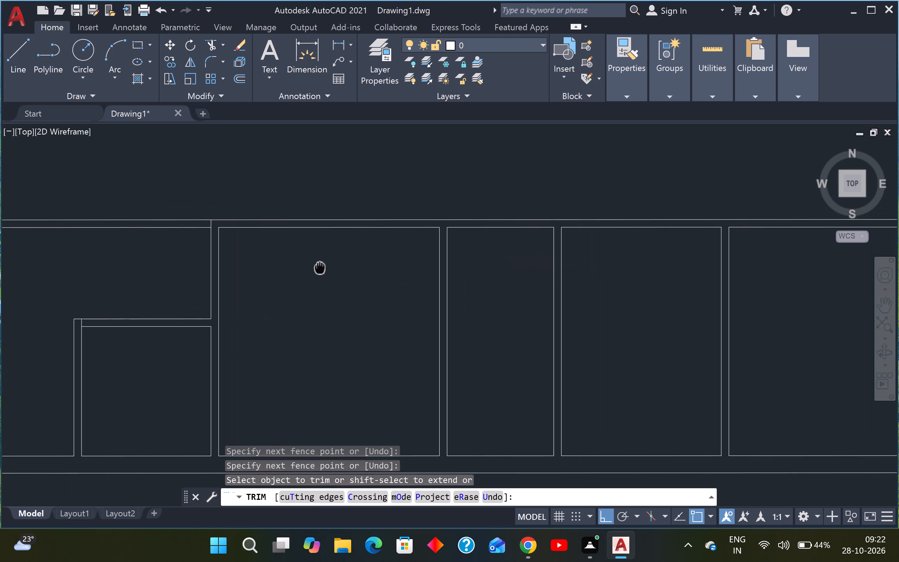
{"action": "middle_click_drag", "start_coordinate": [319, 267], "coordinate": [315, 264]}
{"action": "key", "text": "Escape"}
{"action": "key", "text": "Escape"}
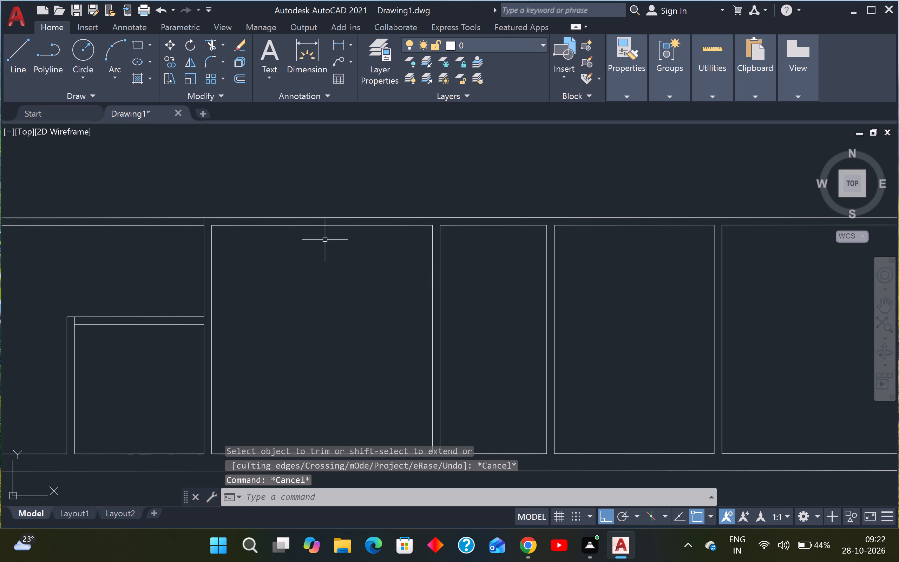
Draw a line from the second lower partition's left face up across the strip's top wall and trim the projecting end.
{"action": "key", "text": "l"}
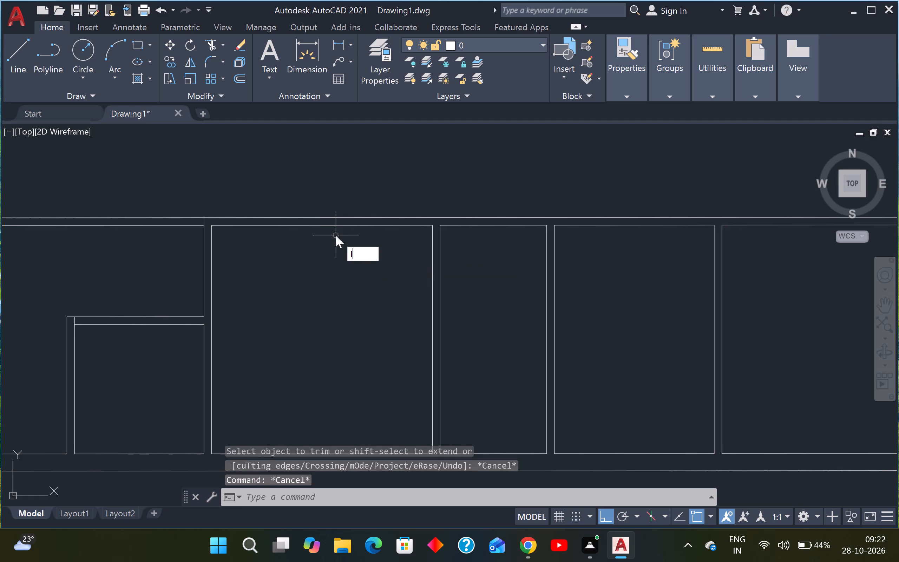
{"action": "key", "text": "space"}
{"action": "scroll", "coordinate": [435, 226], "scroll_direction": "up", "scroll_amount": 3}
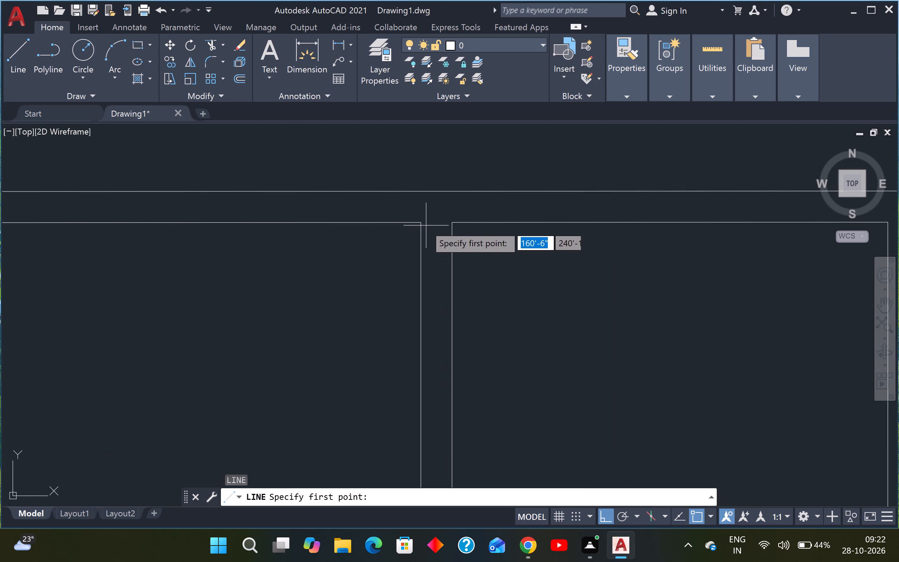
{"action": "left_click", "coordinate": [422, 222]}
{"action": "left_click", "coordinate": [415, 163]}
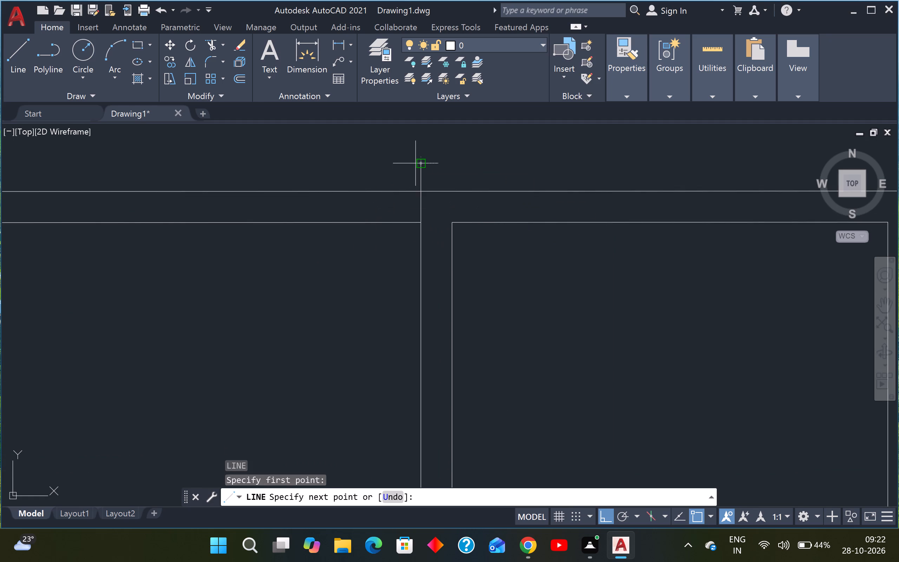
{"action": "key", "text": "Escape"}
{"action": "key", "text": "t"}
{"action": "key", "text": "space"}
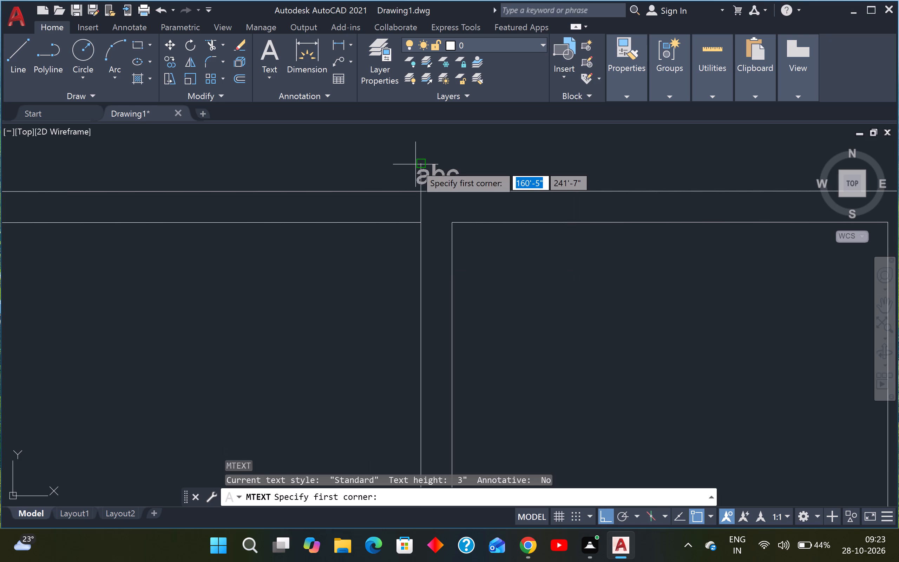
{"action": "key", "text": "Escape"}
{"action": "type", "text": "tr"}
{"action": "key", "text": "space"}
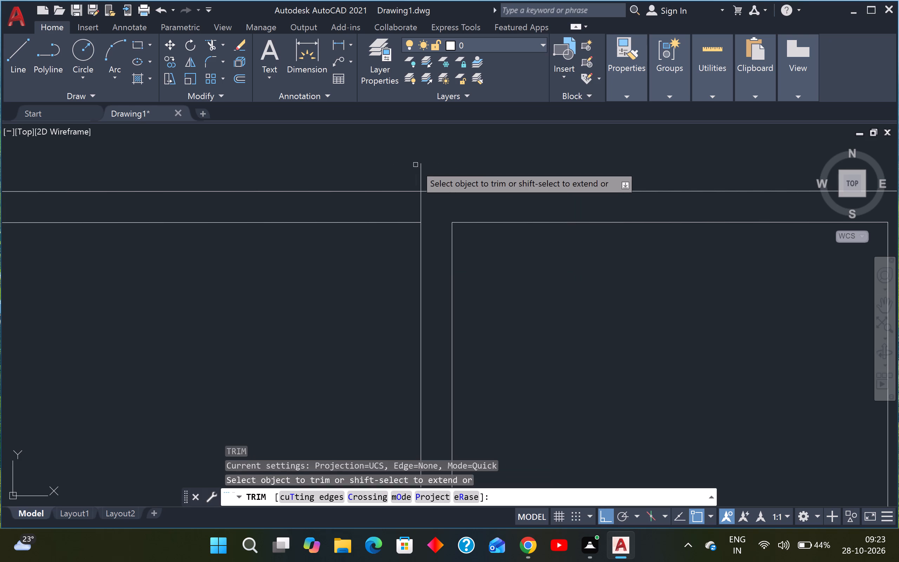
{"action": "left_click", "coordinate": [420, 170]}
{"action": "scroll", "coordinate": [423, 170], "scroll_direction": "down", "scroll_amount": 3}
{"action": "scroll", "coordinate": [438, 223], "scroll_direction": "down", "scroll_amount": 2}
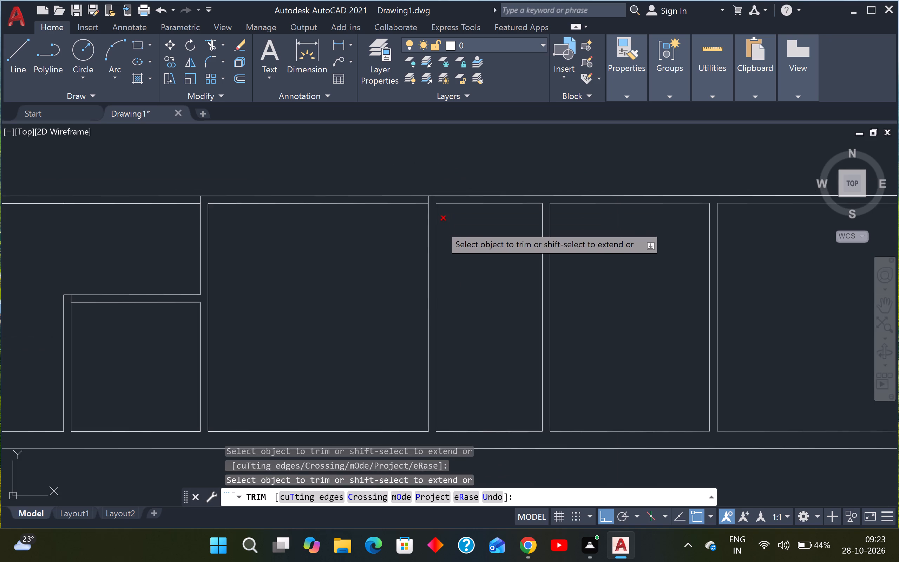
{"action": "middle_click_drag", "start_coordinate": [441, 225], "coordinate": [323, 227]}
{"action": "scroll", "coordinate": [339, 230], "scroll_direction": "down", "scroll_amount": 3}
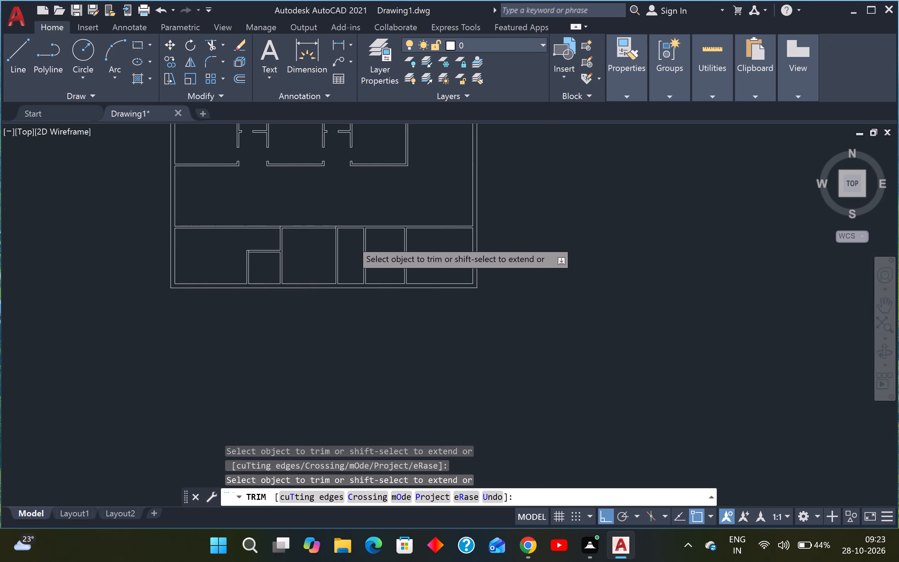
{"action": "scroll", "coordinate": [344, 228], "scroll_direction": "up", "scroll_amount": 2}
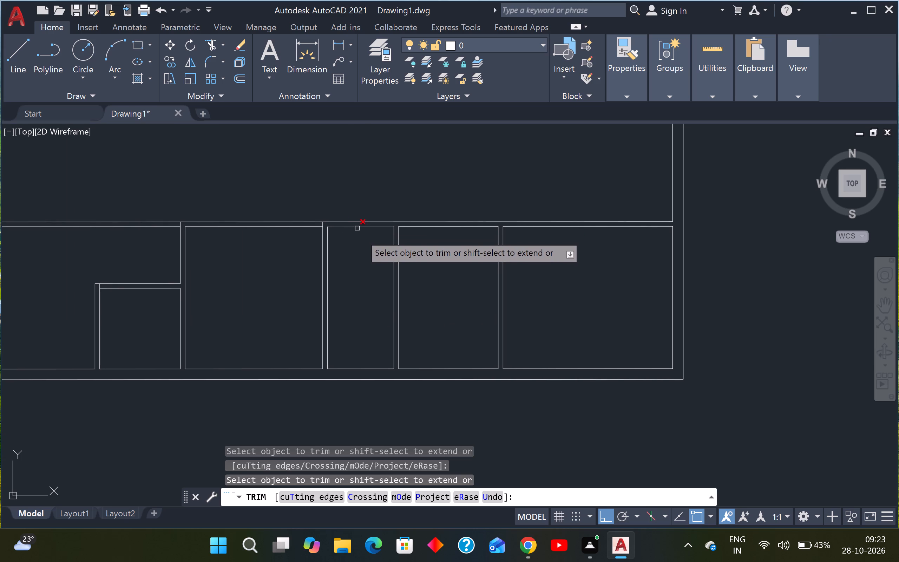
{"action": "scroll", "coordinate": [363, 240], "scroll_direction": "down", "scroll_amount": 1}
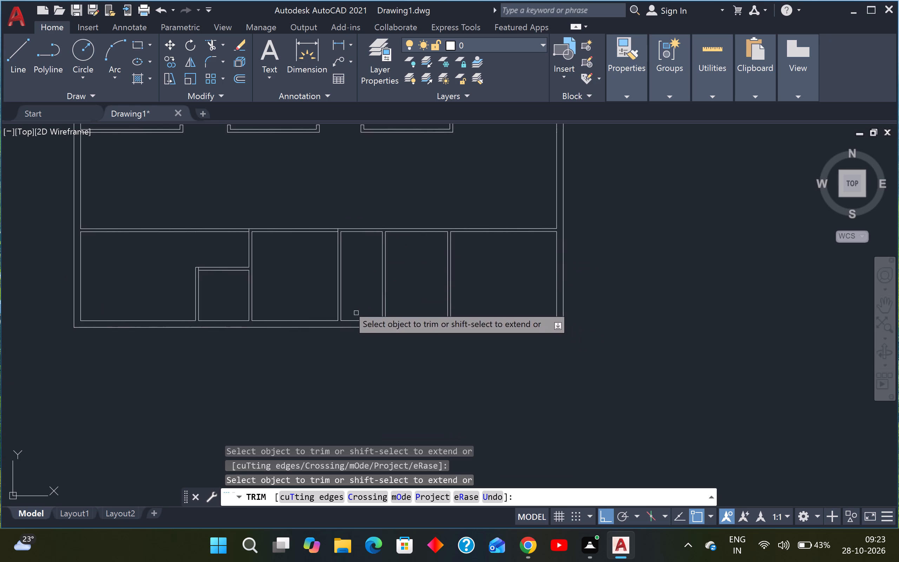
{"action": "key", "text": "Escape"}
{"action": "key", "text": "Escape"}
Offset the short line across the strip's top wall at the second partition 6" to the left.
{"action": "scroll", "coordinate": [315, 283], "scroll_direction": "up", "scroll_amount": 1}
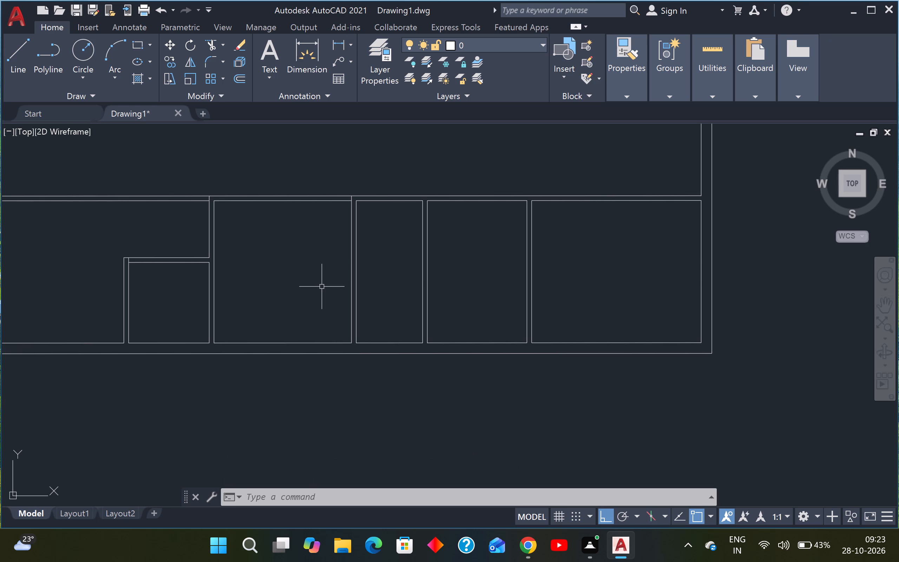
{"action": "scroll", "coordinate": [339, 246], "scroll_direction": "down", "scroll_amount": 1}
{"action": "scroll", "coordinate": [307, 230], "scroll_direction": "up", "scroll_amount": 1}
{"action": "key", "text": "Escape"}
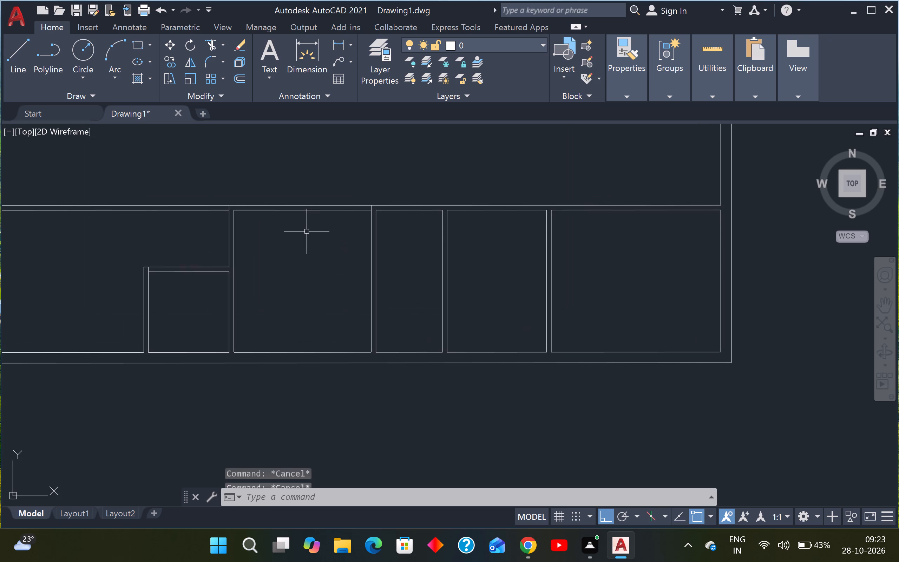
{"action": "key", "text": "Escape"}
{"action": "type", "text": "o 6"}
{"action": "key", "text": "shift+quotedbl"}
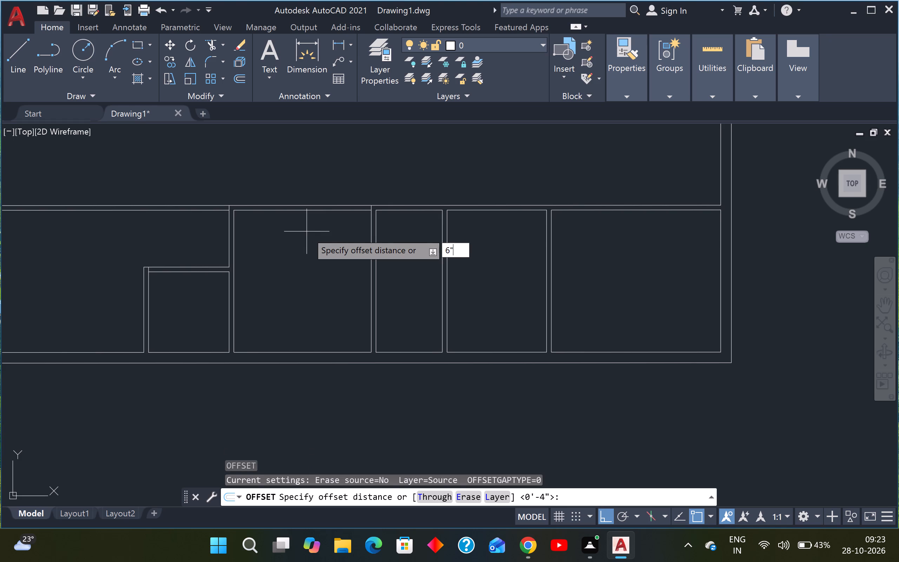
{"action": "key", "text": "space"}
{"action": "scroll", "coordinate": [417, 212], "scroll_direction": "up", "scroll_amount": 1}
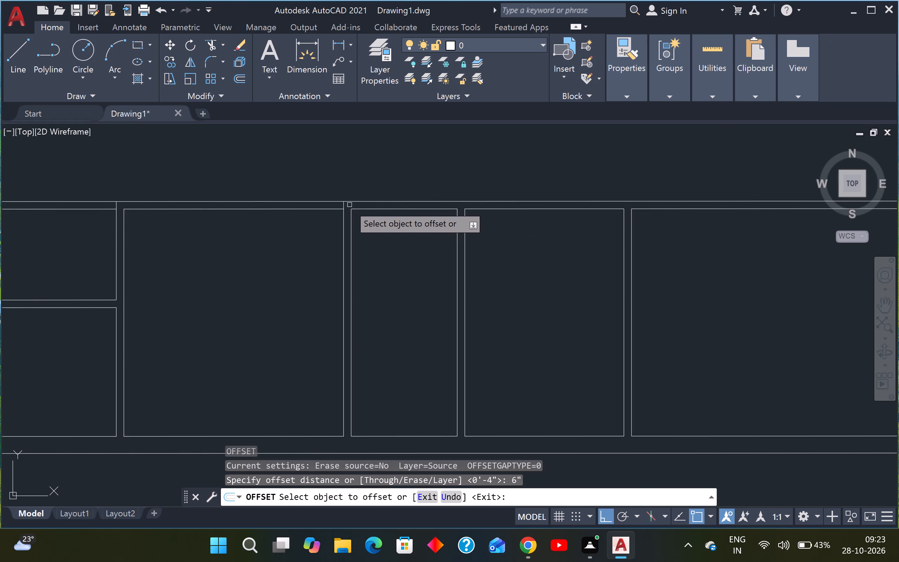
{"action": "scroll", "coordinate": [349, 205], "scroll_direction": "up", "scroll_amount": 2}
{"action": "left_click", "coordinate": [335, 205]}
{"action": "left_click", "coordinate": [269, 205]}
Offset the short line across the small enclosure's top wall 6" to the right, inward from its upper-left corner.
{"action": "scroll", "coordinate": [269, 205], "scroll_direction": "down", "scroll_amount": 3}
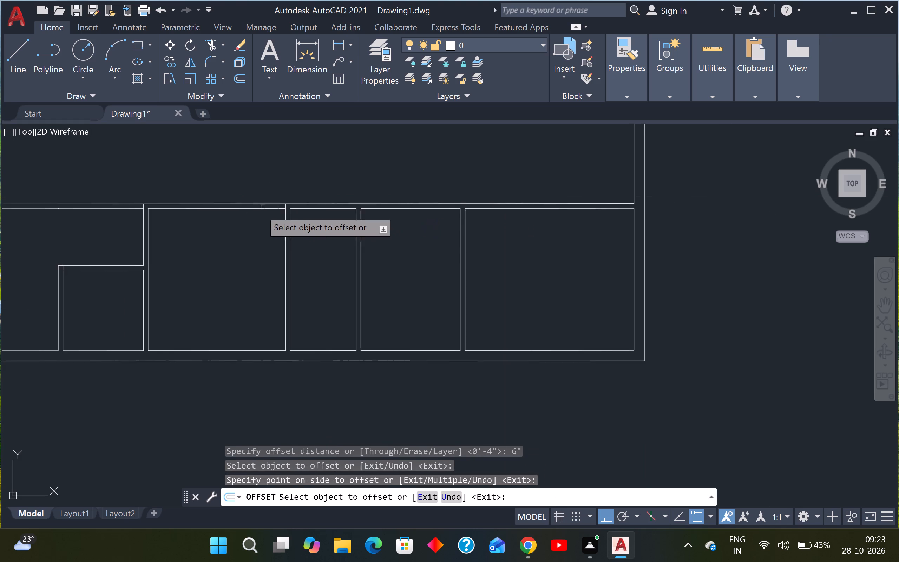
{"action": "scroll", "coordinate": [217, 231], "scroll_direction": "down", "scroll_amount": 3}
{"action": "scroll", "coordinate": [187, 227], "scroll_direction": "up", "scroll_amount": 3}
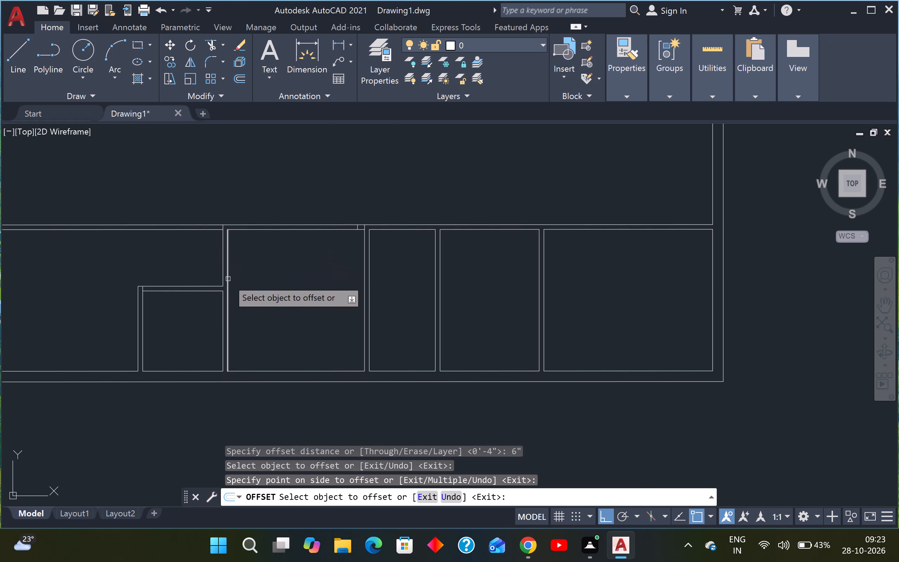
{"action": "scroll", "coordinate": [143, 293], "scroll_direction": "up", "scroll_amount": 2}
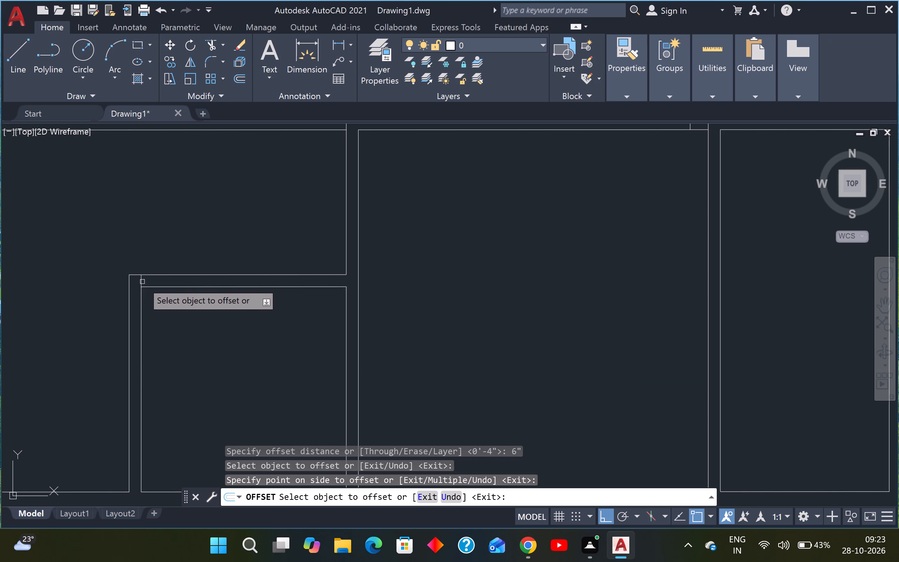
{"action": "left_click", "coordinate": [142, 281]}
{"action": "left_click", "coordinate": [198, 280]}
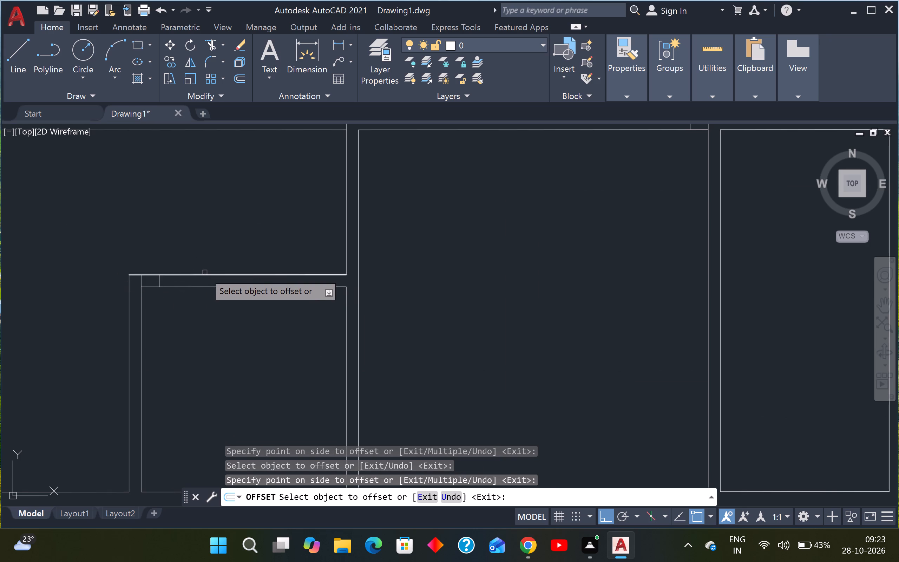
{"action": "scroll", "coordinate": [207, 268], "scroll_direction": "down", "scroll_amount": 4}
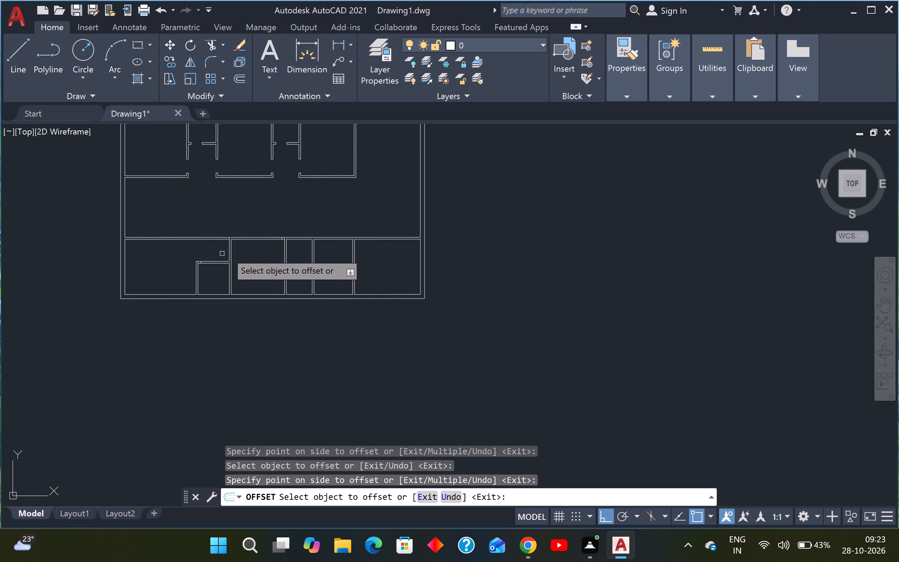
{"action": "middle_click_drag", "start_coordinate": [243, 260], "coordinate": [232, 293]}
{"action": "key", "text": "Escape"}
{"action": "key", "text": "Escape"}
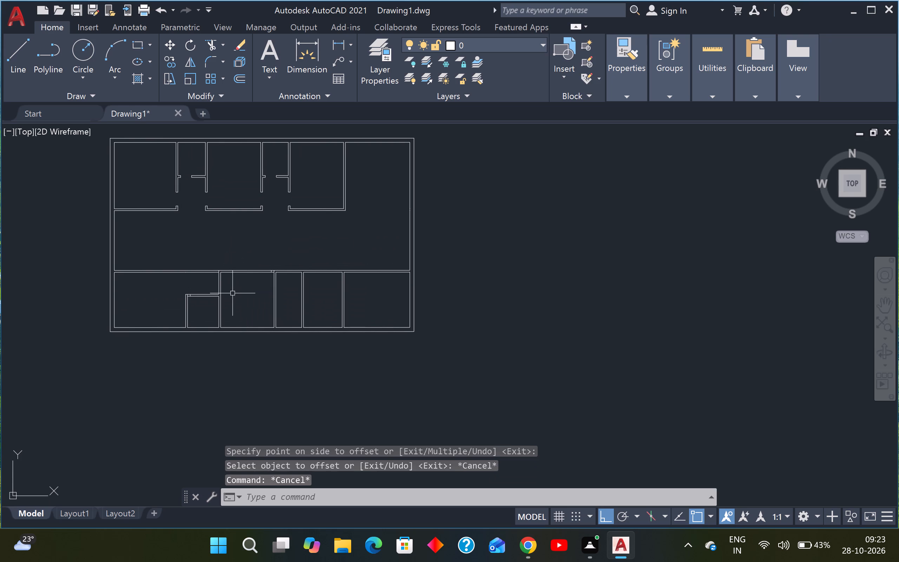
Offset the short line beside the second lower partition, across the strip's top wall, 2'6" to the left.
{"action": "type", "text": "o"}
{"action": "key", "text": "space"}
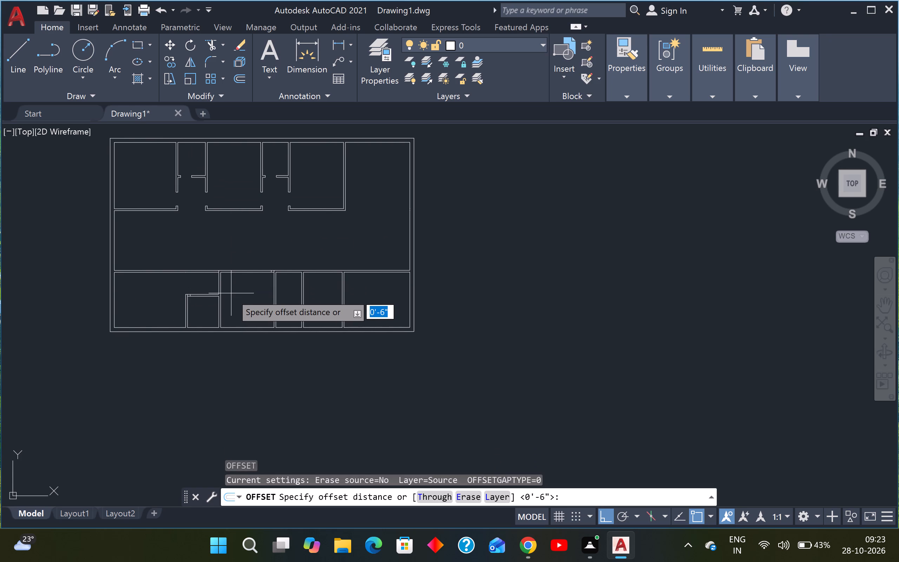
{"action": "type", "text": "2'"}
{"action": "key", "text": "6"}
{"action": "key", "text": "shift+quotedbl"}
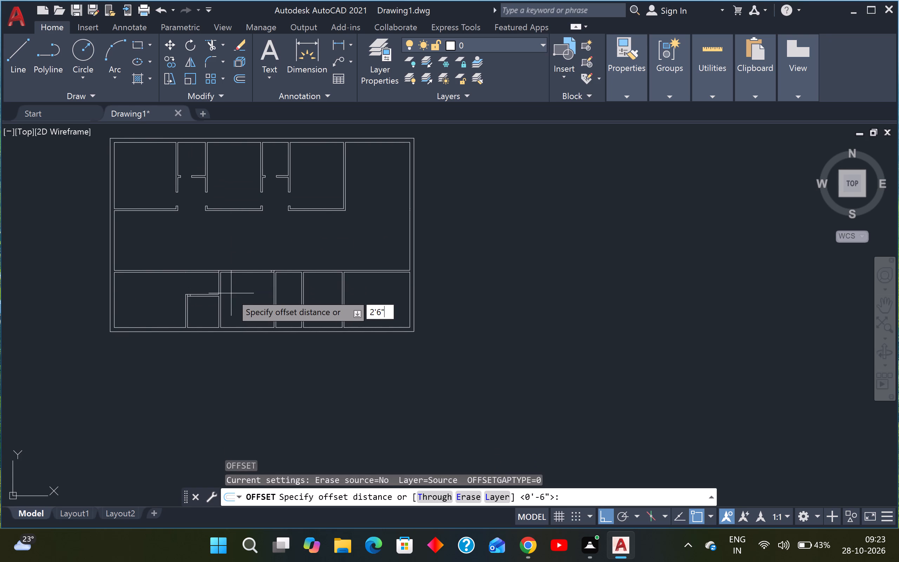
{"action": "key", "text": "Return"}
{"action": "scroll", "coordinate": [267, 253], "scroll_direction": "up", "scroll_amount": 2}
{"action": "scroll", "coordinate": [277, 299], "scroll_direction": "up", "scroll_amount": 2}
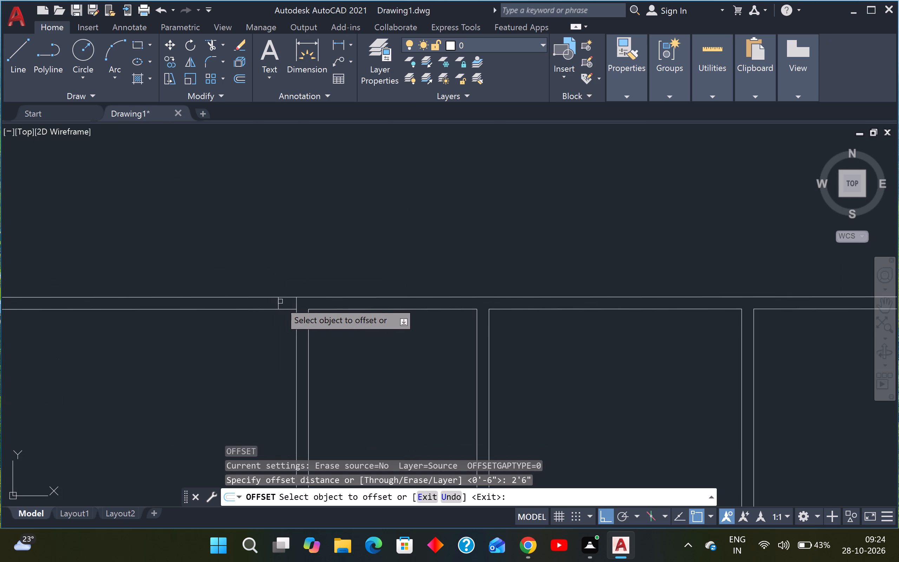
{"action": "left_click", "coordinate": [278, 301]}
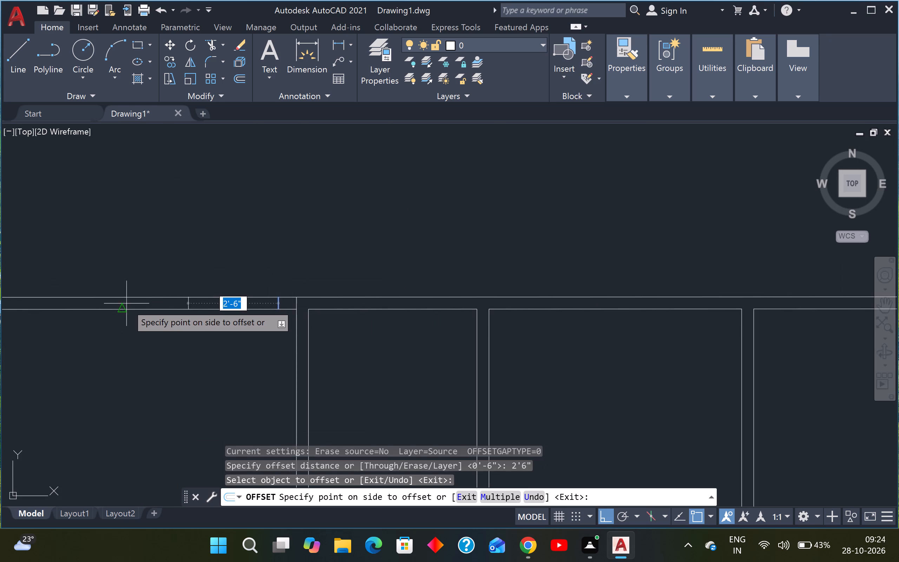
{"action": "left_click", "coordinate": [126, 303]}
Offset the inner short line across the small enclosure's top wall 2'6" to the right.
{"action": "scroll", "coordinate": [125, 303], "scroll_direction": "down", "scroll_amount": 3}
{"action": "scroll", "coordinate": [104, 362], "scroll_direction": "down", "scroll_amount": 1}
{"action": "middle_click_drag", "start_coordinate": [104, 362], "coordinate": [237, 352]}
{"action": "scroll", "coordinate": [233, 349], "scroll_direction": "down", "scroll_amount": 1}
{"action": "scroll", "coordinate": [217, 340], "scroll_direction": "up", "scroll_amount": 2}
{"action": "scroll", "coordinate": [145, 367], "scroll_direction": "up", "scroll_amount": 2}
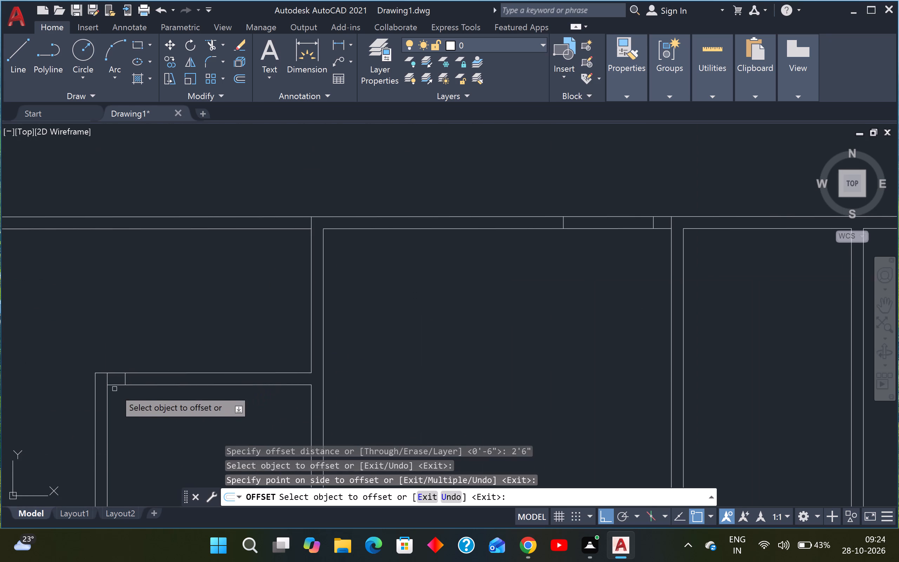
{"action": "left_click", "coordinate": [129, 379]}
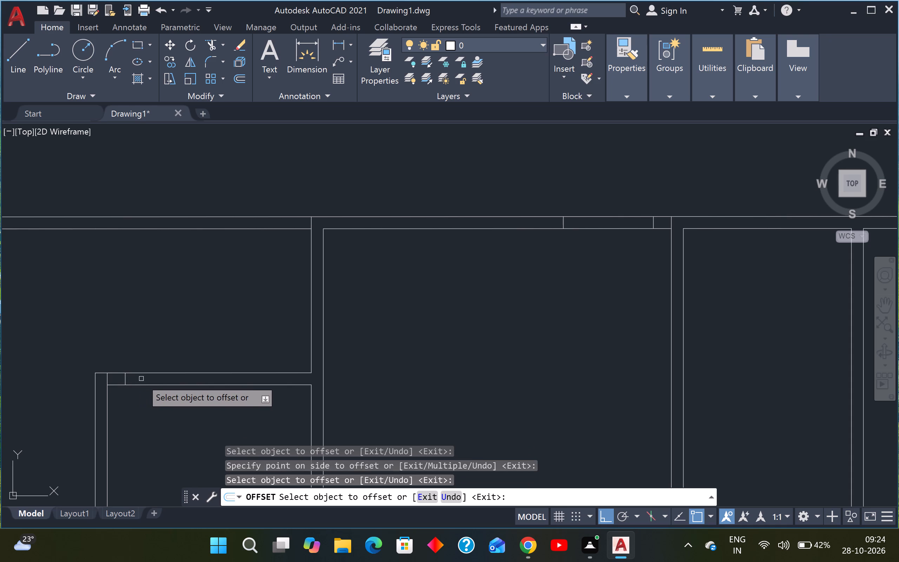
{"action": "left_click", "coordinate": [125, 379]}
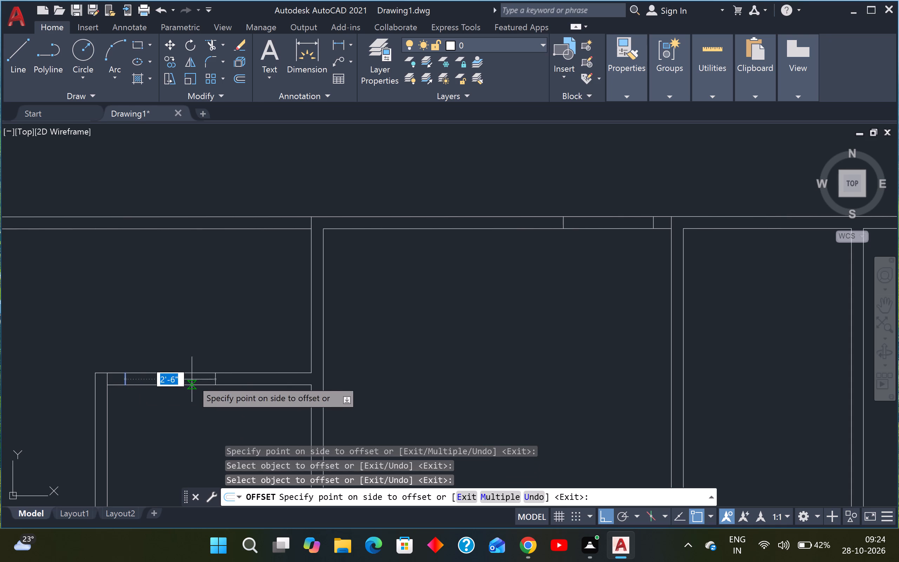
{"action": "left_click", "coordinate": [192, 379]}
{"action": "key", "text": "Escape"}
Offset the short line across the strip's top wall at the leftmost full-height lower partition 2' to the left.
{"action": "type", "text": "o"}
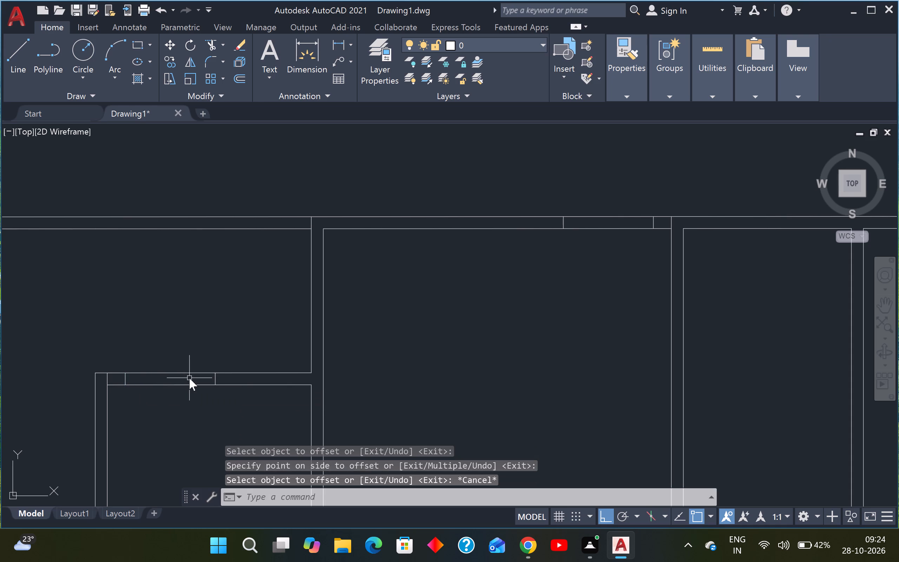
{"action": "key", "text": "space"}
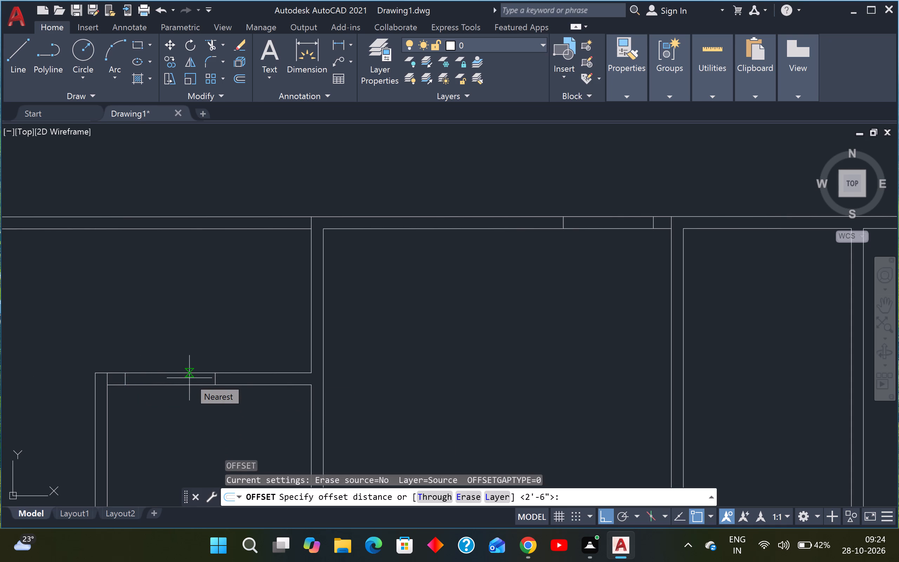
{"action": "type", "text": "3'"}
{"action": "key", "text": "Return"}
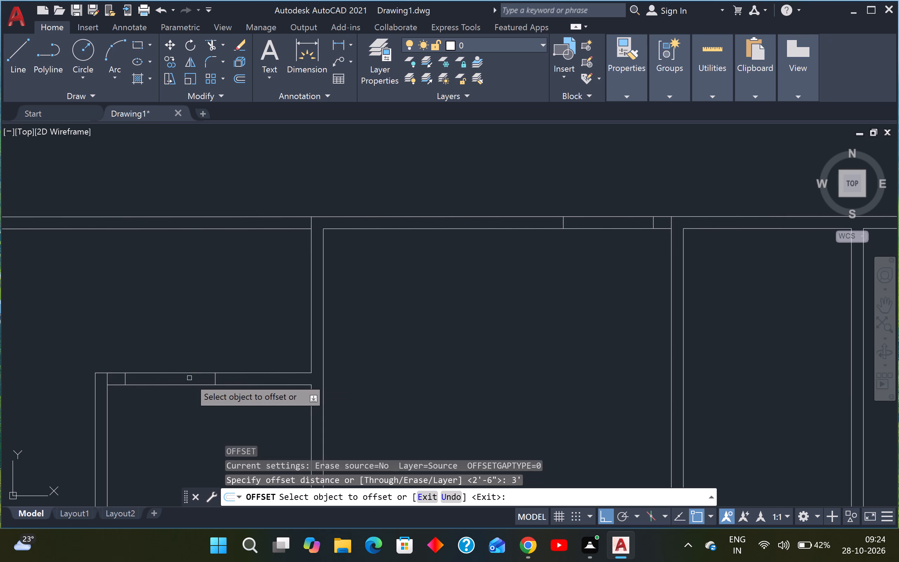
{"action": "left_click", "coordinate": [310, 222]}
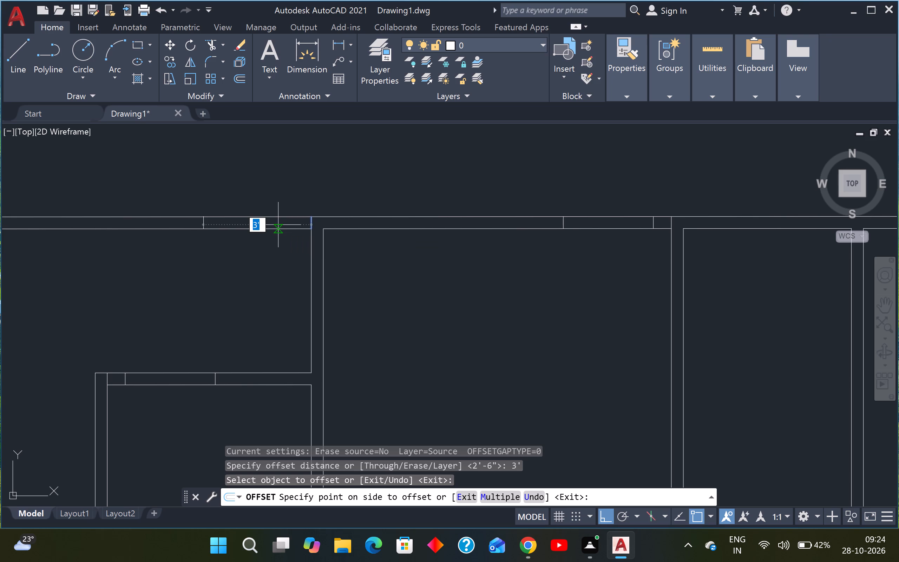
{"action": "type", "text": "2'"}
{"action": "key", "text": "Return"}
{"action": "key", "text": "Escape"}
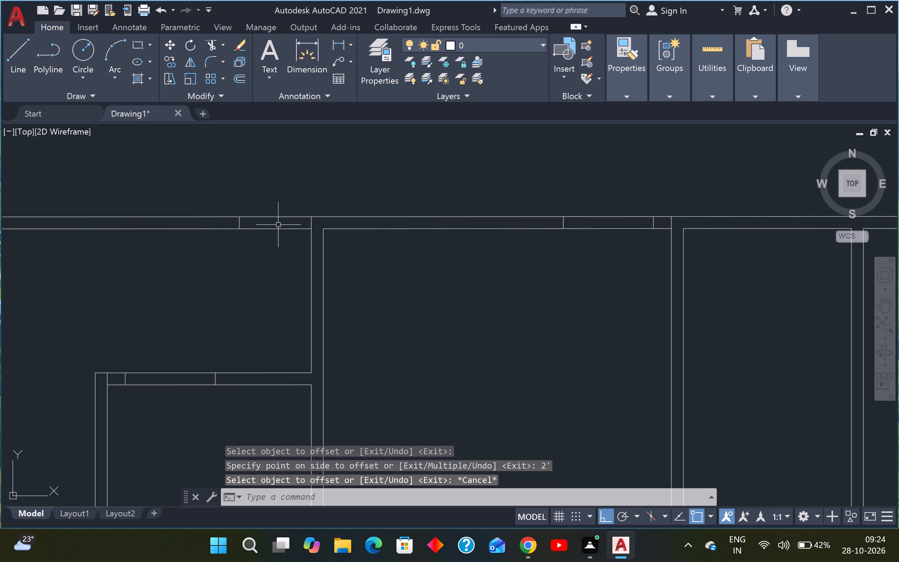
{"action": "key", "text": "Escape"}
Trim the upper face line of the strip's top wall across the 2' opening beside the leftmost full-height partition.
{"action": "type", "text": "tr"}
{"action": "key", "text": "space"}
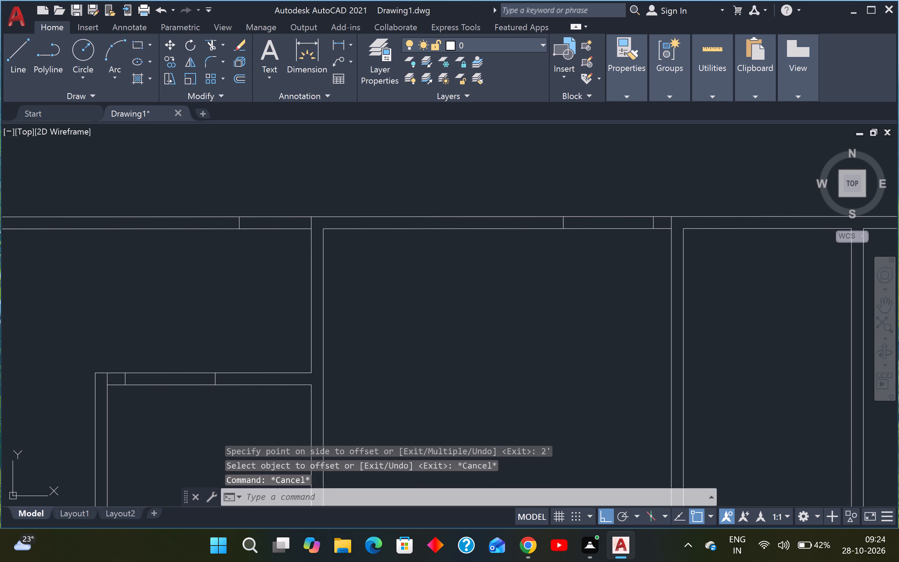
{"action": "left_click_drag", "start_coordinate": [300, 188], "coordinate": [298, 189]}
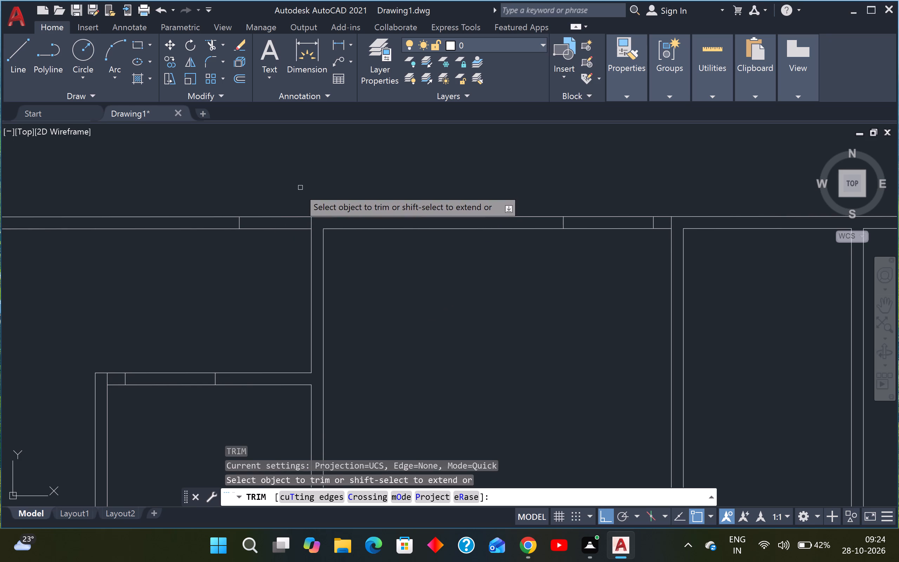
{"action": "left_click_drag", "start_coordinate": [298, 189], "coordinate": [290, 194]}
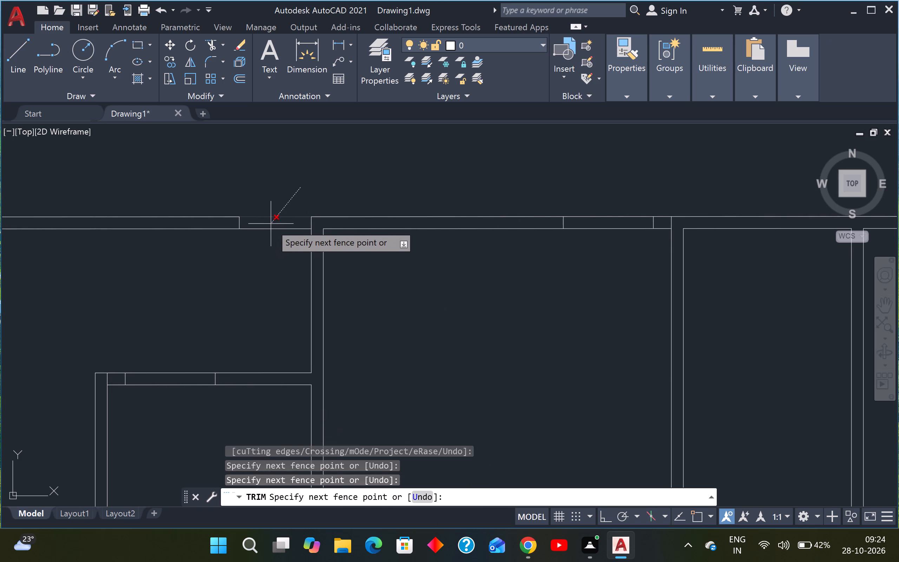
{"action": "left_click", "coordinate": [262, 227]}
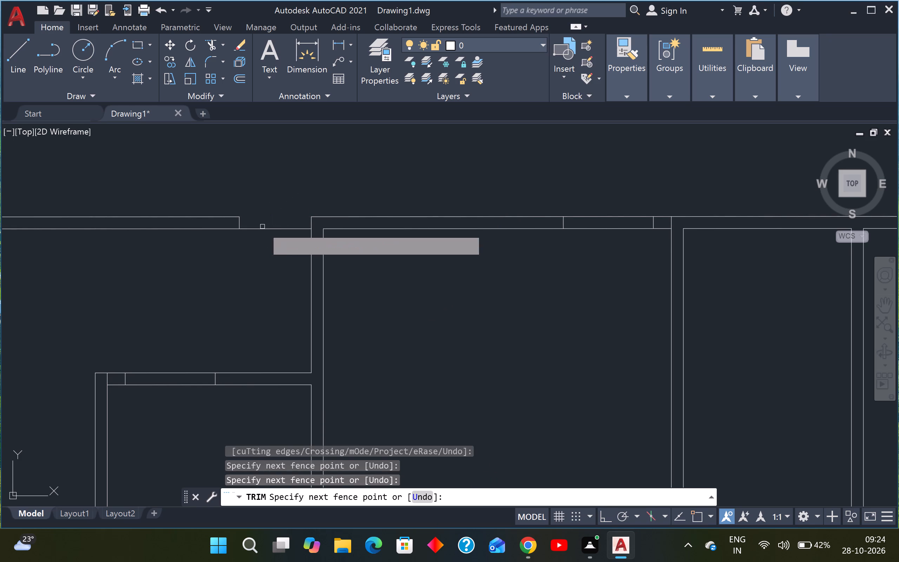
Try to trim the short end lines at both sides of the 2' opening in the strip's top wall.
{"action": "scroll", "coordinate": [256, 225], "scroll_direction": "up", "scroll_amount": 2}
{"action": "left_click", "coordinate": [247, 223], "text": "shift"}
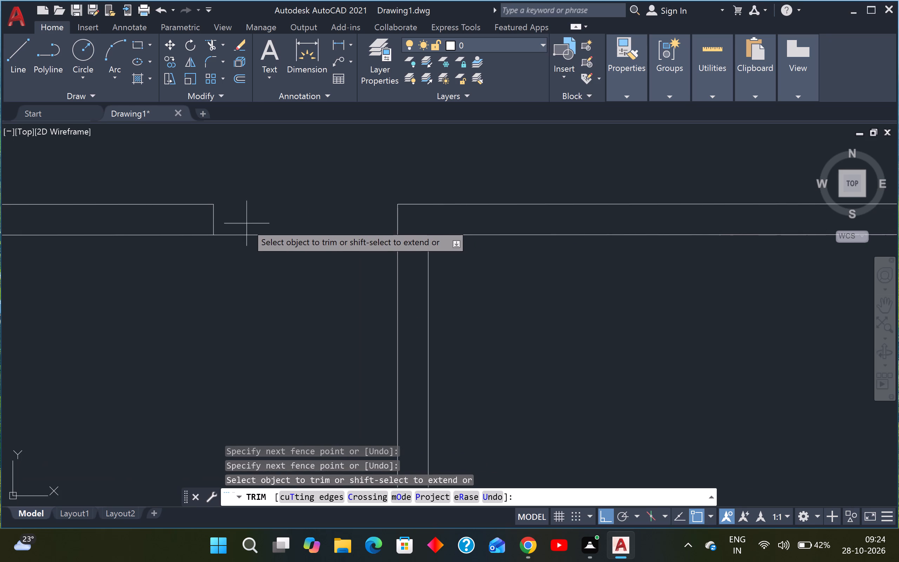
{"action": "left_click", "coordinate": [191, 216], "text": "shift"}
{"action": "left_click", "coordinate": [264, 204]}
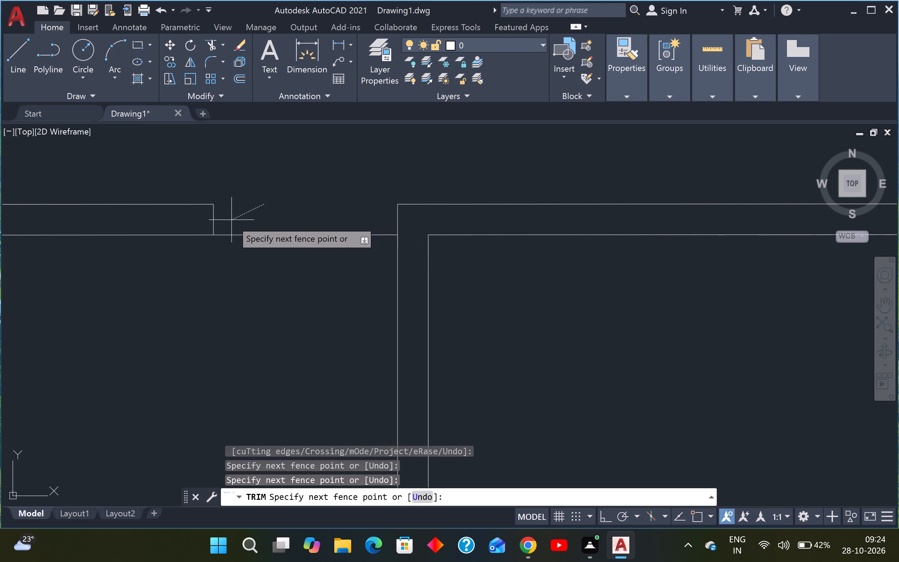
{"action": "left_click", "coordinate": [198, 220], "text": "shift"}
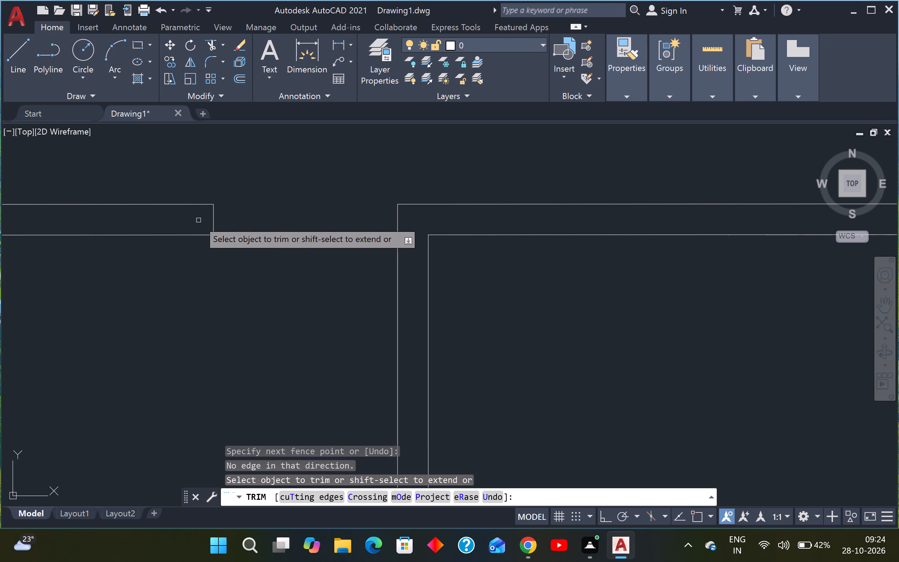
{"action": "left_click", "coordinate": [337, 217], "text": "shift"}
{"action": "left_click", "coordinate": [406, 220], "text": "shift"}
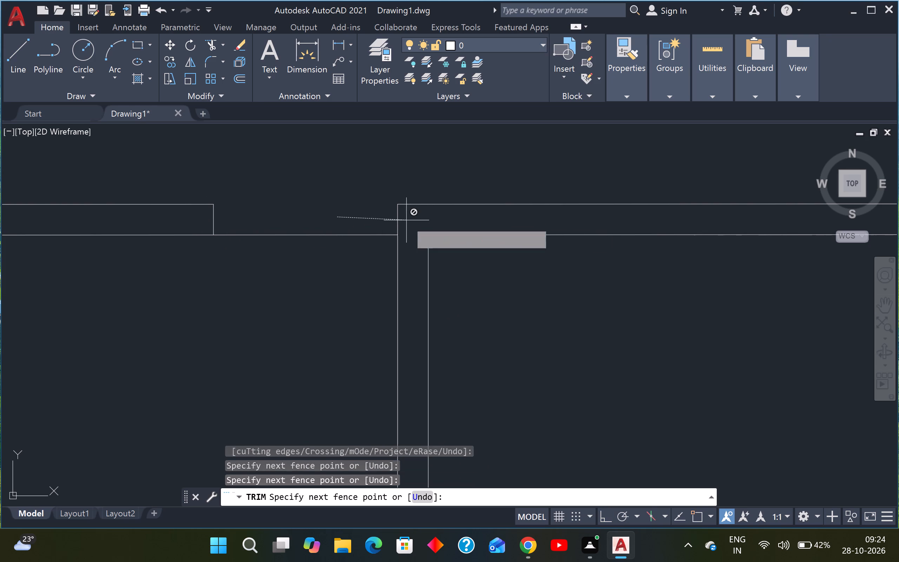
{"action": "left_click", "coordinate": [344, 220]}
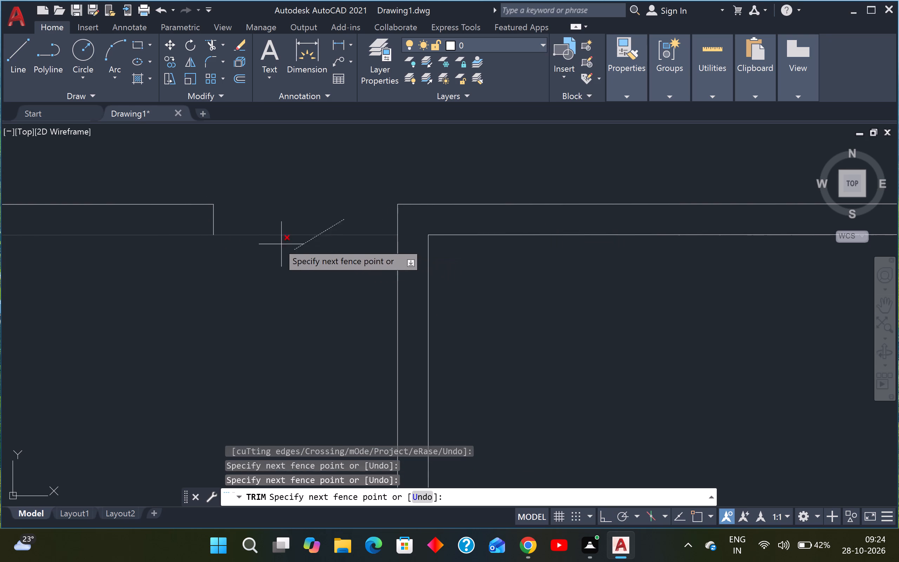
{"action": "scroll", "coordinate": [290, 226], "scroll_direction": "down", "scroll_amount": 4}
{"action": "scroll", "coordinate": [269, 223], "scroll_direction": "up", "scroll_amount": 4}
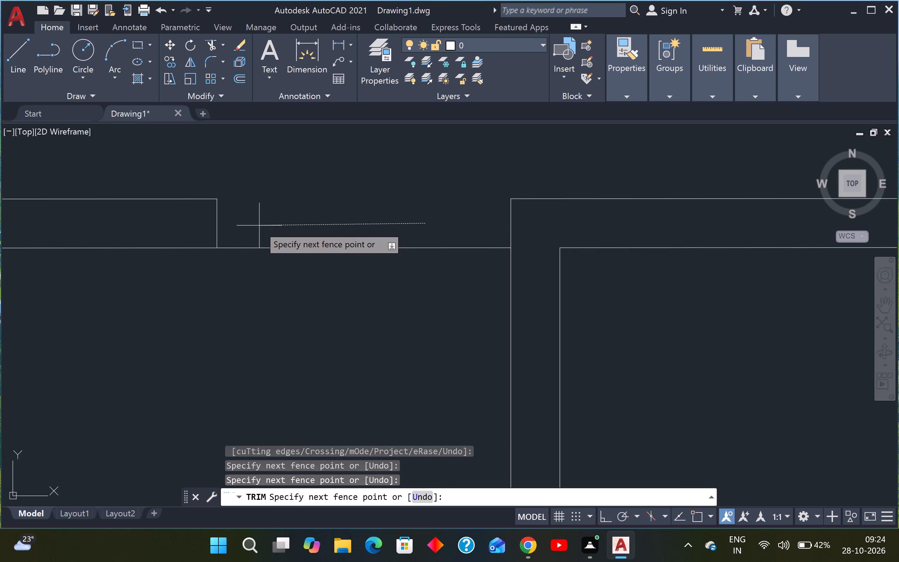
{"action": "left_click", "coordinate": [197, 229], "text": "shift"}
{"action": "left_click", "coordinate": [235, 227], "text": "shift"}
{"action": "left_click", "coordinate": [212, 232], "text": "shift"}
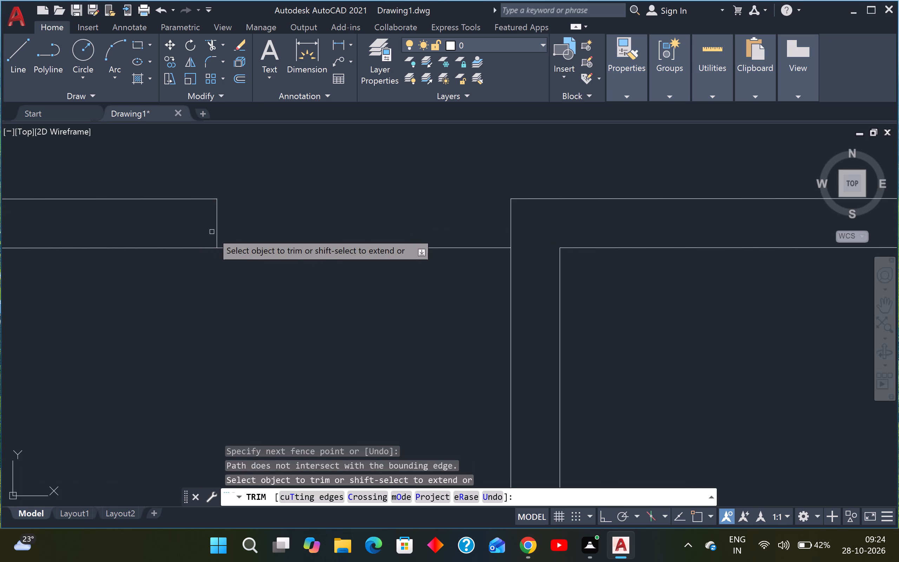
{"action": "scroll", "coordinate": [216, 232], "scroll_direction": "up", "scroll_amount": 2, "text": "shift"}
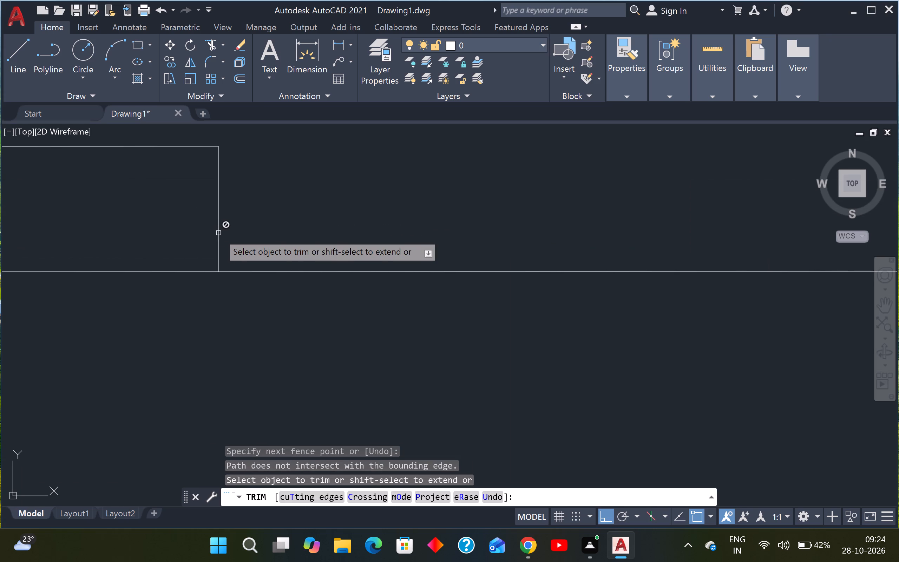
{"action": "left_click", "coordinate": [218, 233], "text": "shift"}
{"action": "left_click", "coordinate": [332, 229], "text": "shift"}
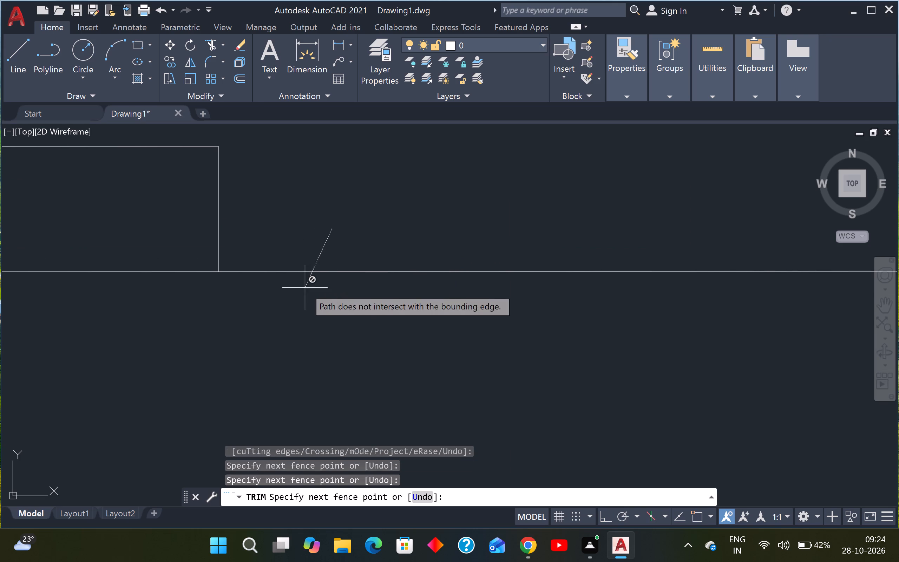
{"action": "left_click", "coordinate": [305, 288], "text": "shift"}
Trim the lower face line of the strip's top wall across the same 2' opening.
{"action": "scroll", "coordinate": [330, 271], "scroll_direction": "down", "scroll_amount": 3, "text": "shift"}
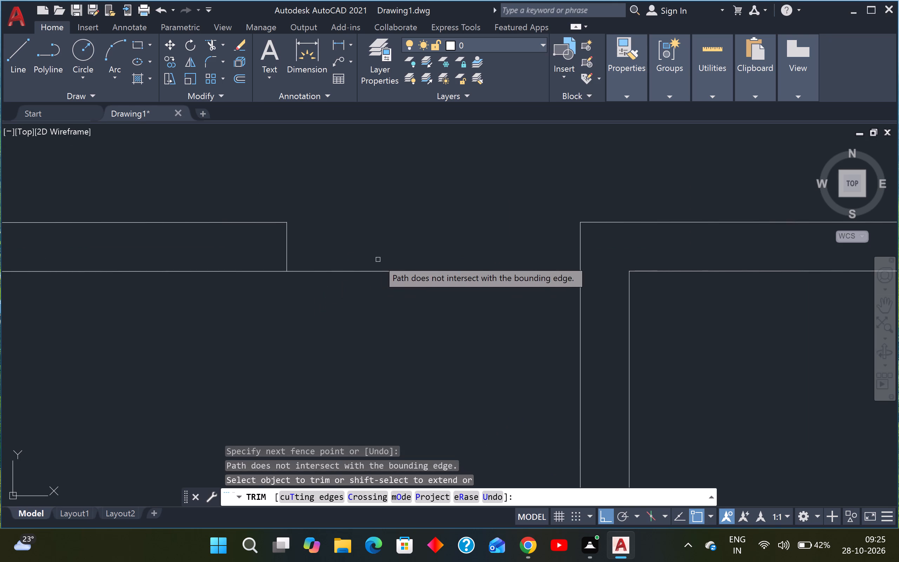
{"action": "left_click", "coordinate": [378, 259]}
{"action": "left_click", "coordinate": [375, 278]}
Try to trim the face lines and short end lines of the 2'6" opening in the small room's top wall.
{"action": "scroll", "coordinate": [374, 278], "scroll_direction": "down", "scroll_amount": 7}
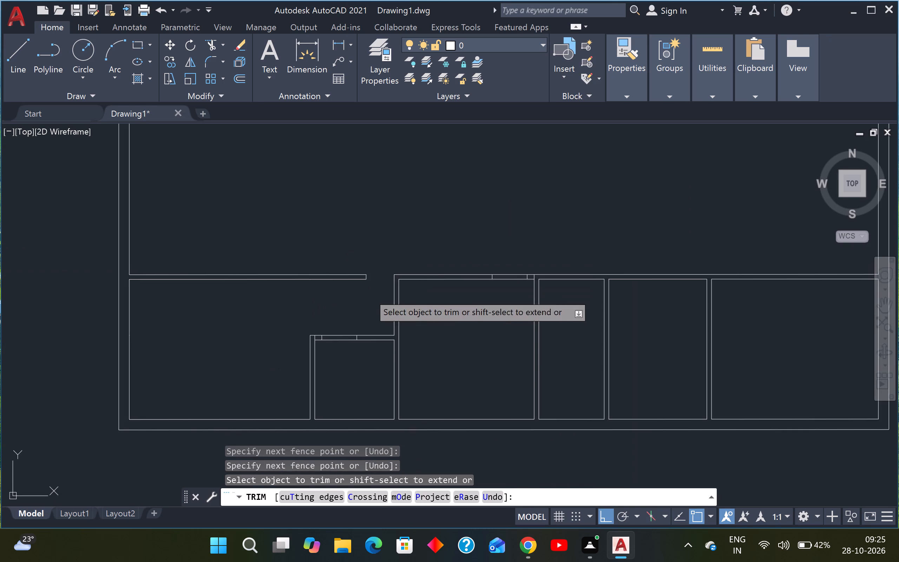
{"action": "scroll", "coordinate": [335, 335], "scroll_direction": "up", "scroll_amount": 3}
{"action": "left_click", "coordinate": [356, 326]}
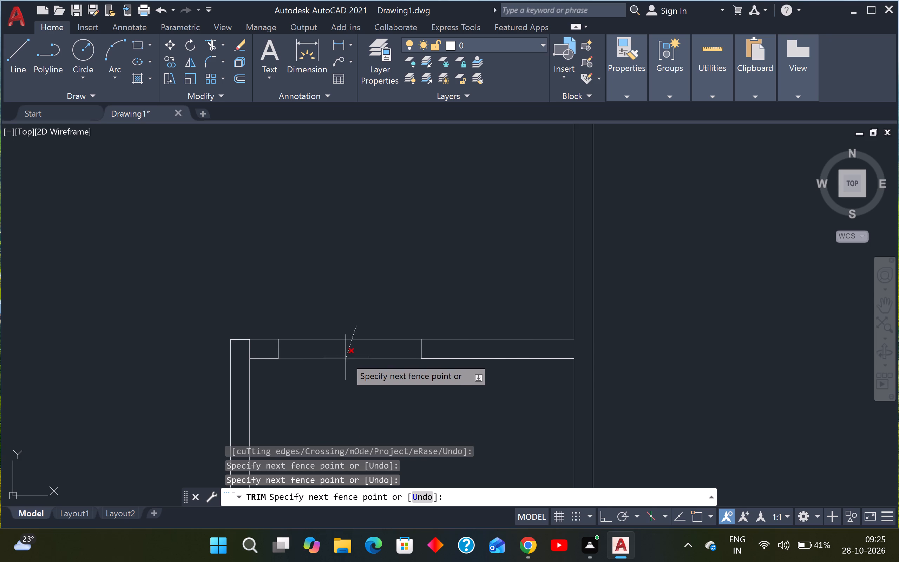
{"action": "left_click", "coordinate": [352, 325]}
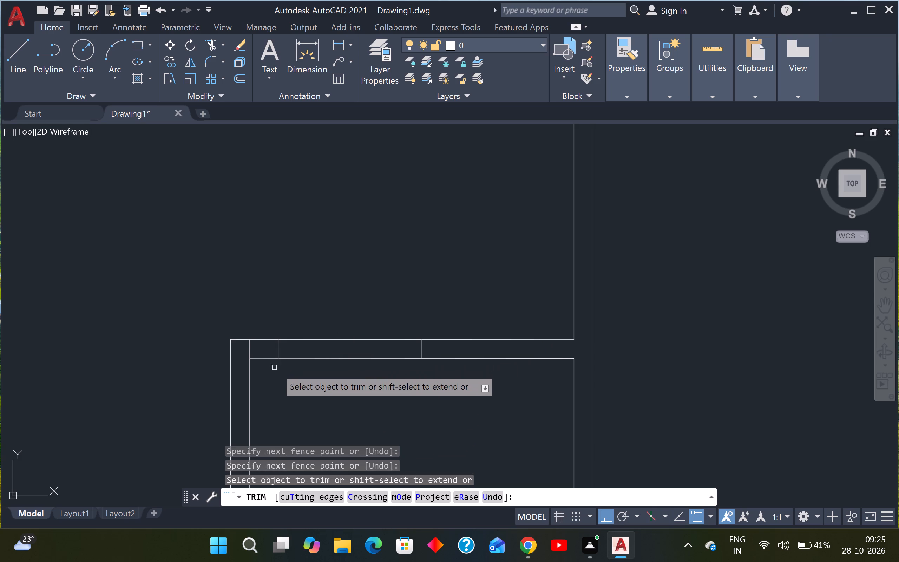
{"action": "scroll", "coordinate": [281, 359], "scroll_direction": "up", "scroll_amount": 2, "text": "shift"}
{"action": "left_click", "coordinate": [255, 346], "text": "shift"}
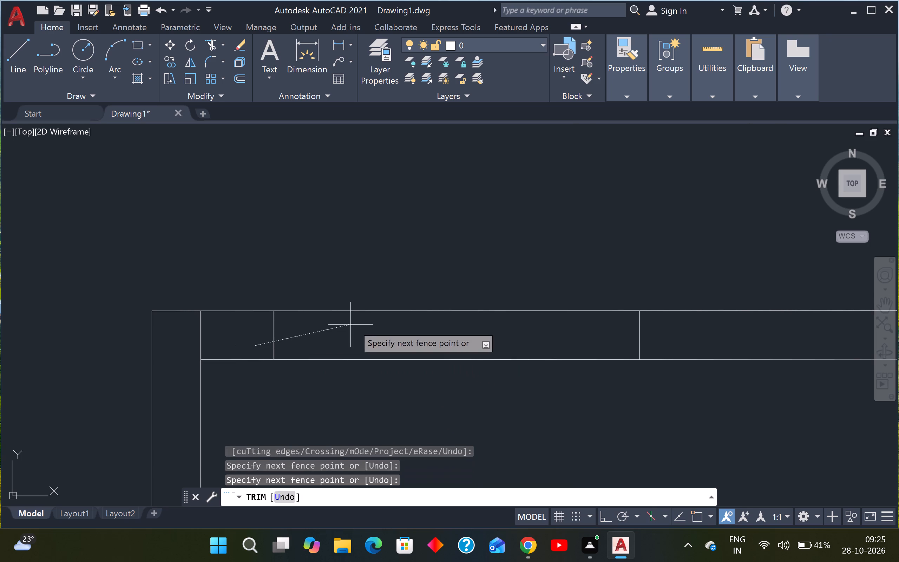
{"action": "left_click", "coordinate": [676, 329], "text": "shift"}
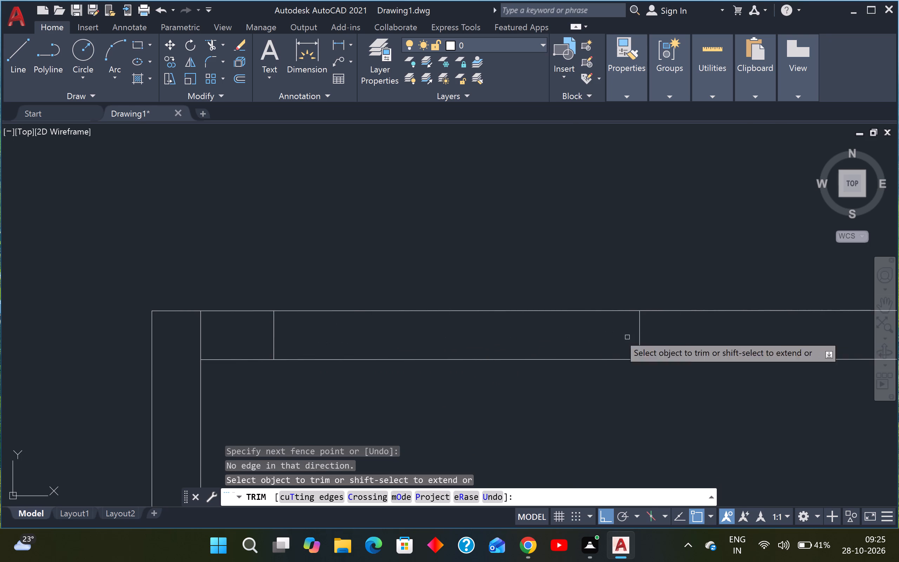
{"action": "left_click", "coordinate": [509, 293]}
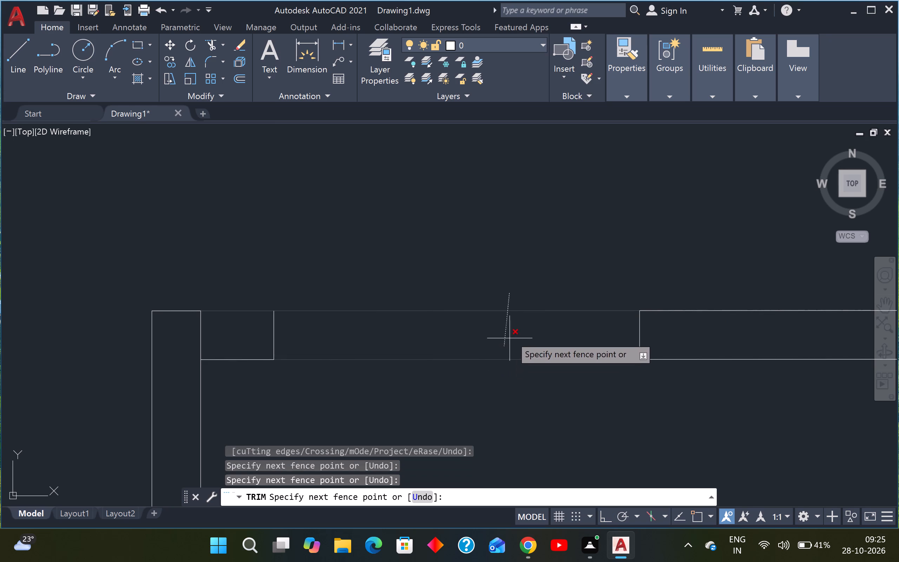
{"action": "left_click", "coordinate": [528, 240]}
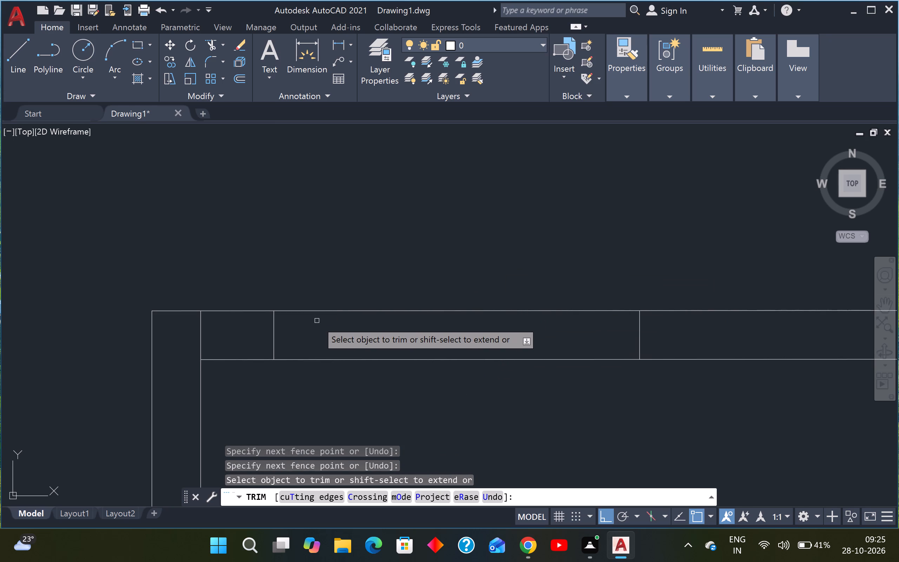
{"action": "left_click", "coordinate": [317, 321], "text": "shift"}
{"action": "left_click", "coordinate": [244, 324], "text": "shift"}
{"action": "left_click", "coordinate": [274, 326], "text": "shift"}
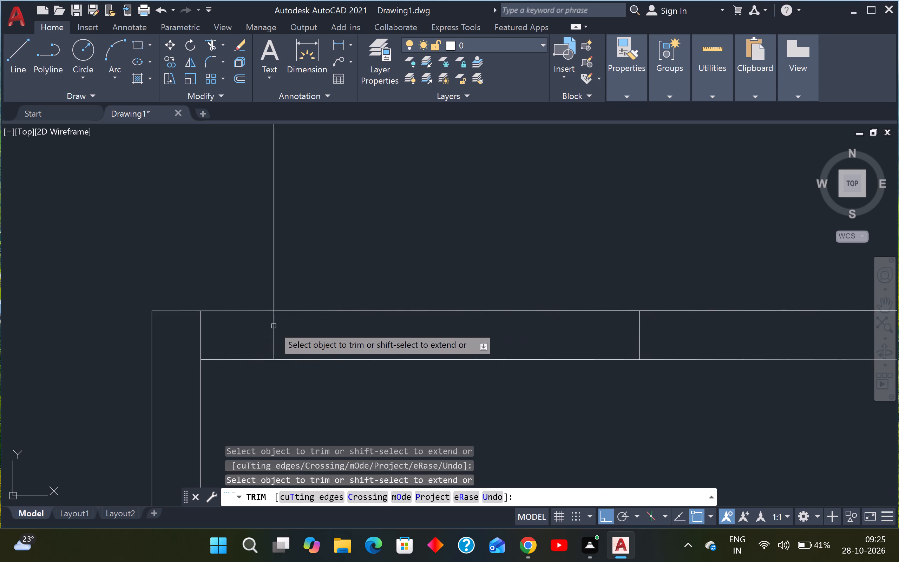
Trim both face lines across the 2'6" opening in the small room's top wall, clearing the stray vertical line above it.
{"action": "left_click", "coordinate": [355, 276]}
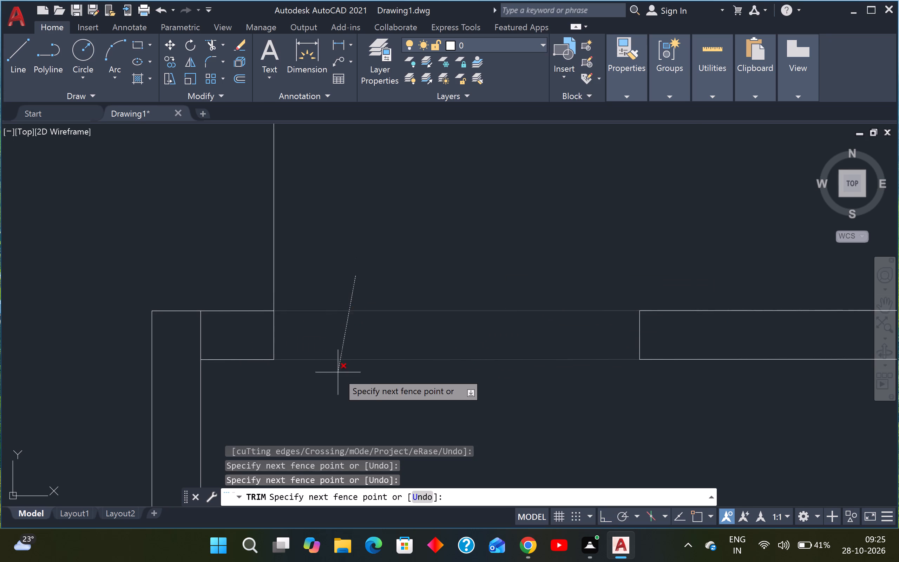
{"action": "left_click", "coordinate": [338, 372]}
{"action": "left_click", "coordinate": [336, 247]}
{"action": "left_click_drag", "start_coordinate": [252, 253], "coordinate": [261, 252]}
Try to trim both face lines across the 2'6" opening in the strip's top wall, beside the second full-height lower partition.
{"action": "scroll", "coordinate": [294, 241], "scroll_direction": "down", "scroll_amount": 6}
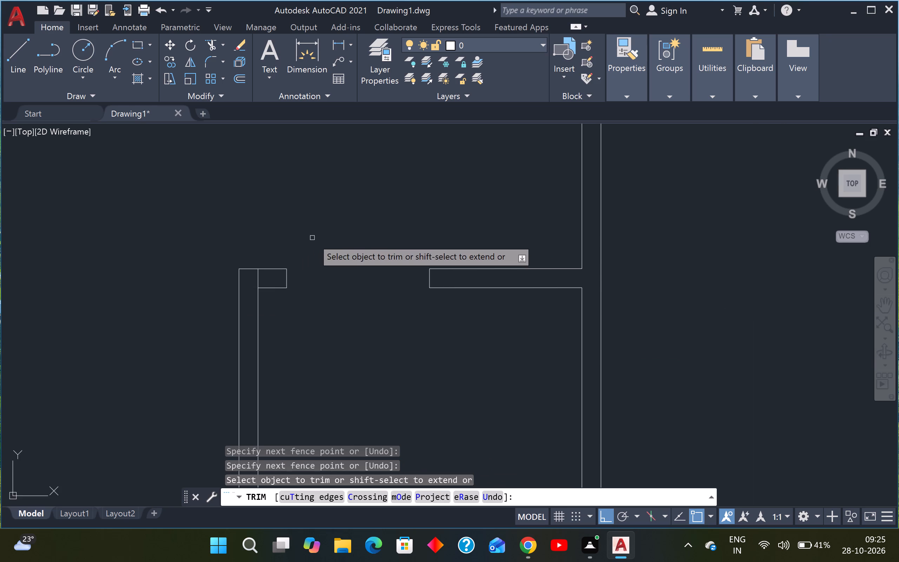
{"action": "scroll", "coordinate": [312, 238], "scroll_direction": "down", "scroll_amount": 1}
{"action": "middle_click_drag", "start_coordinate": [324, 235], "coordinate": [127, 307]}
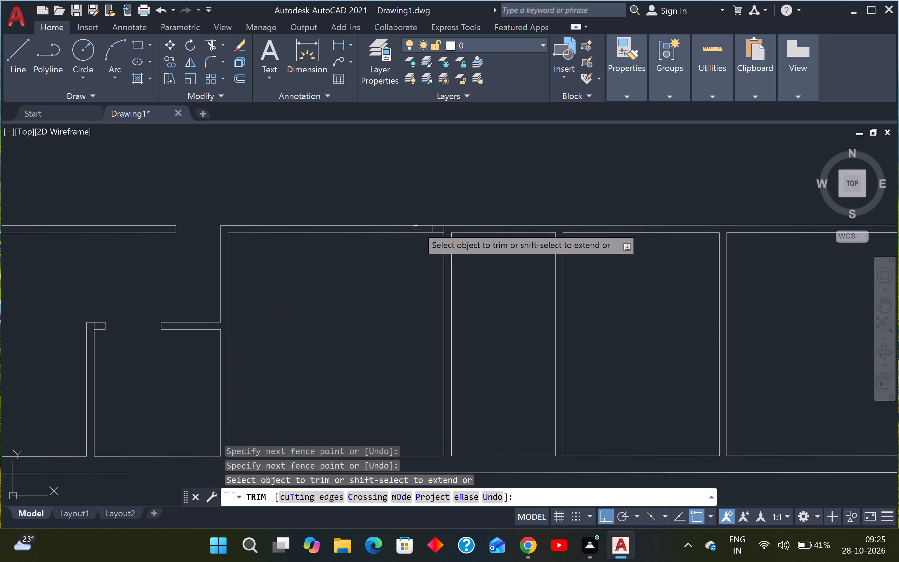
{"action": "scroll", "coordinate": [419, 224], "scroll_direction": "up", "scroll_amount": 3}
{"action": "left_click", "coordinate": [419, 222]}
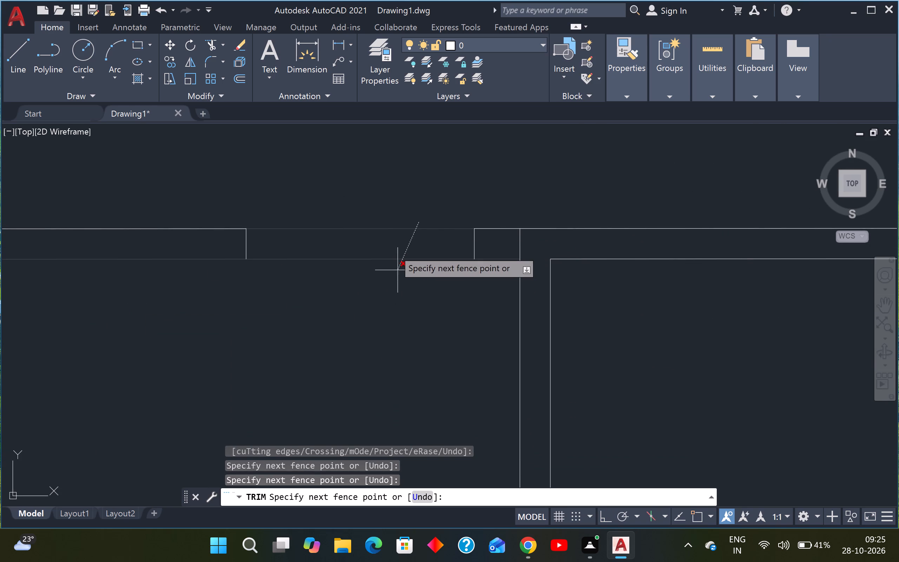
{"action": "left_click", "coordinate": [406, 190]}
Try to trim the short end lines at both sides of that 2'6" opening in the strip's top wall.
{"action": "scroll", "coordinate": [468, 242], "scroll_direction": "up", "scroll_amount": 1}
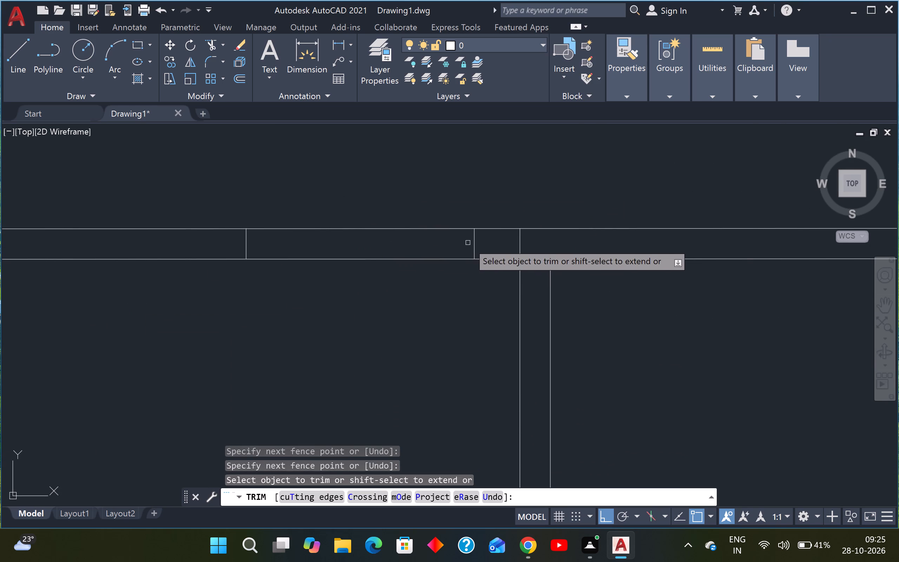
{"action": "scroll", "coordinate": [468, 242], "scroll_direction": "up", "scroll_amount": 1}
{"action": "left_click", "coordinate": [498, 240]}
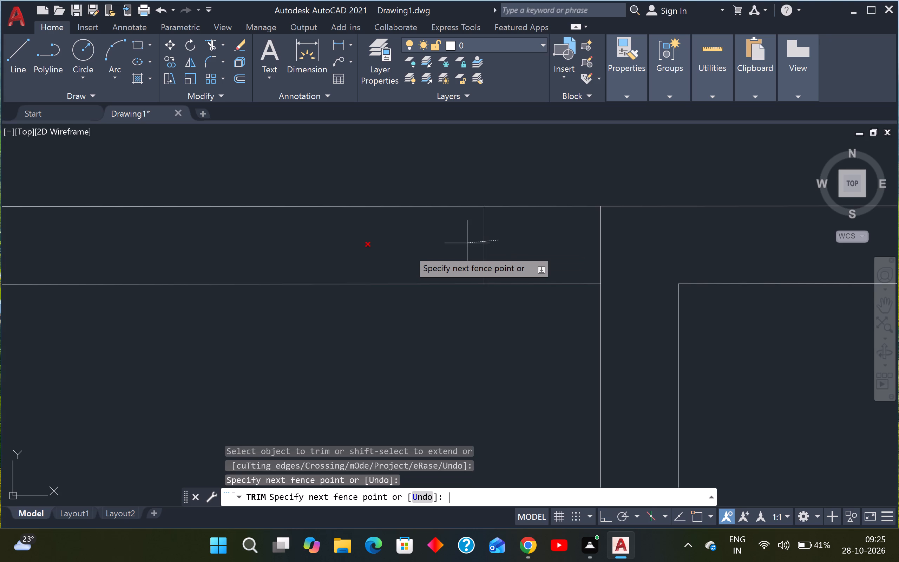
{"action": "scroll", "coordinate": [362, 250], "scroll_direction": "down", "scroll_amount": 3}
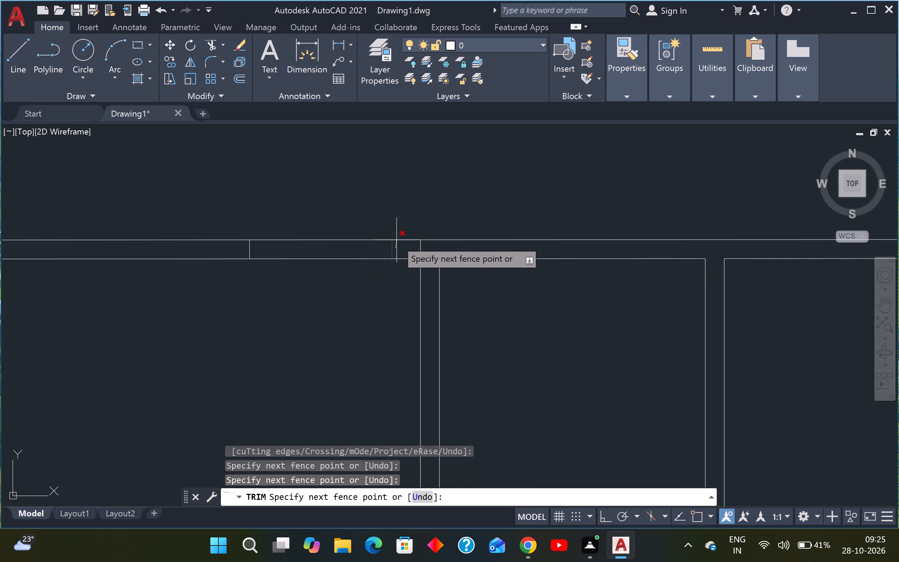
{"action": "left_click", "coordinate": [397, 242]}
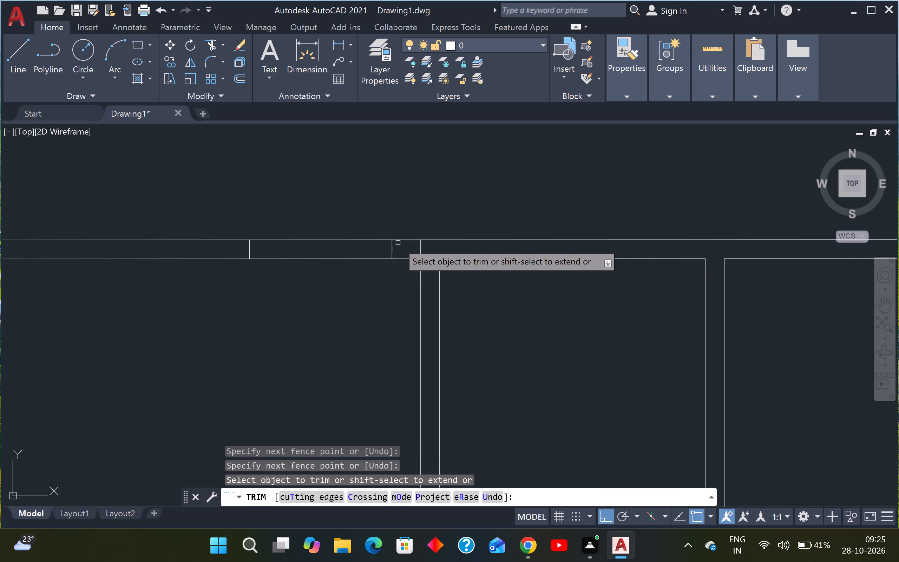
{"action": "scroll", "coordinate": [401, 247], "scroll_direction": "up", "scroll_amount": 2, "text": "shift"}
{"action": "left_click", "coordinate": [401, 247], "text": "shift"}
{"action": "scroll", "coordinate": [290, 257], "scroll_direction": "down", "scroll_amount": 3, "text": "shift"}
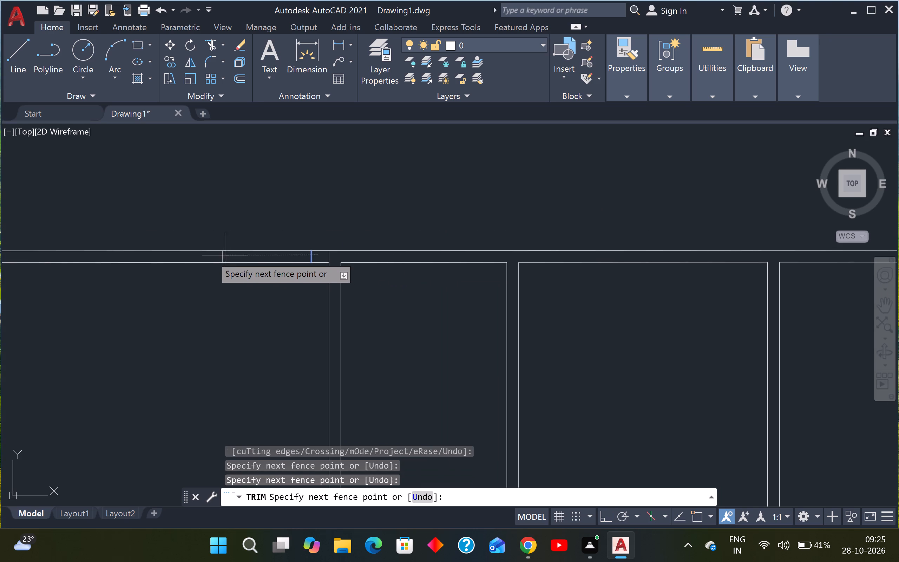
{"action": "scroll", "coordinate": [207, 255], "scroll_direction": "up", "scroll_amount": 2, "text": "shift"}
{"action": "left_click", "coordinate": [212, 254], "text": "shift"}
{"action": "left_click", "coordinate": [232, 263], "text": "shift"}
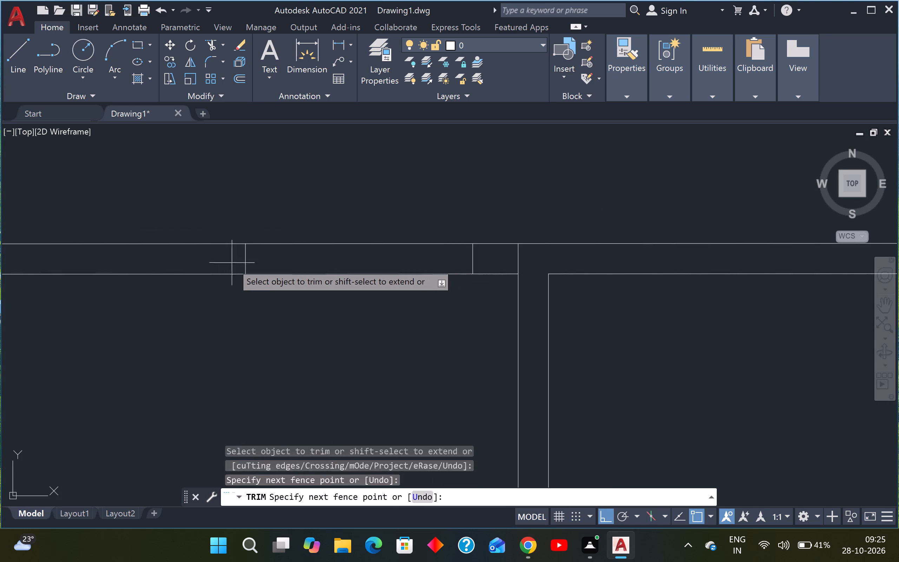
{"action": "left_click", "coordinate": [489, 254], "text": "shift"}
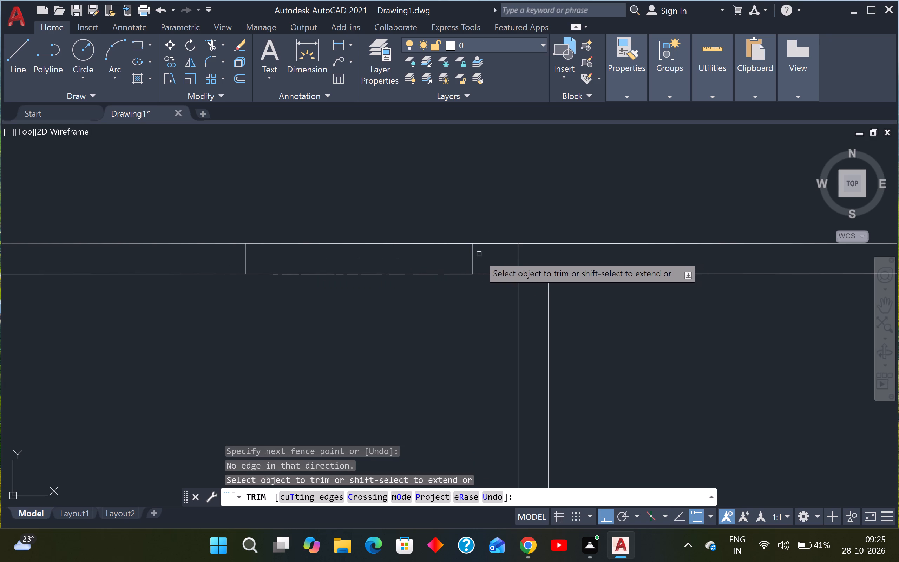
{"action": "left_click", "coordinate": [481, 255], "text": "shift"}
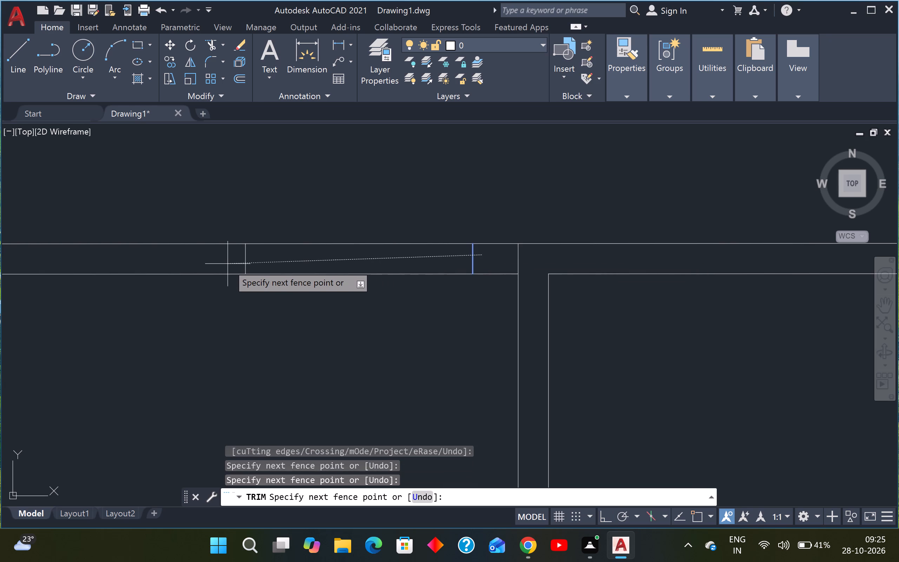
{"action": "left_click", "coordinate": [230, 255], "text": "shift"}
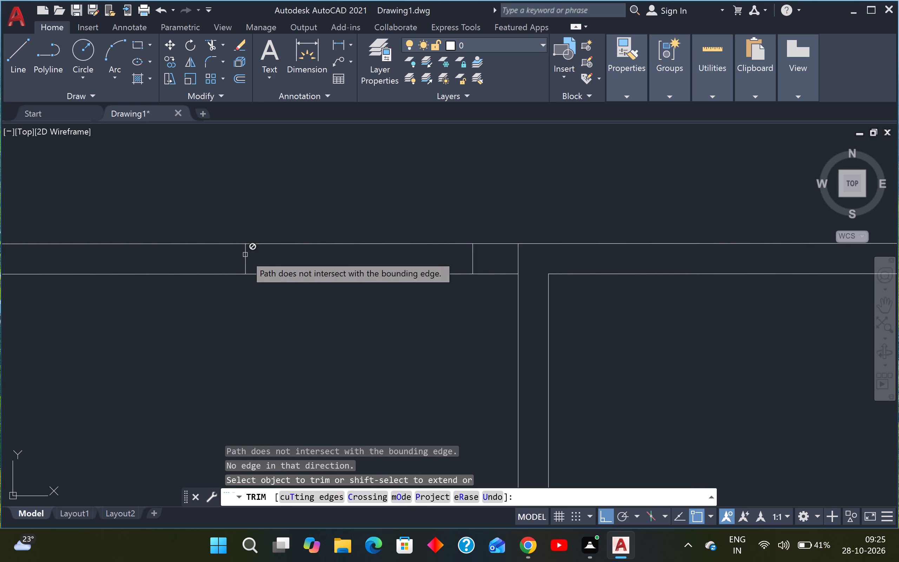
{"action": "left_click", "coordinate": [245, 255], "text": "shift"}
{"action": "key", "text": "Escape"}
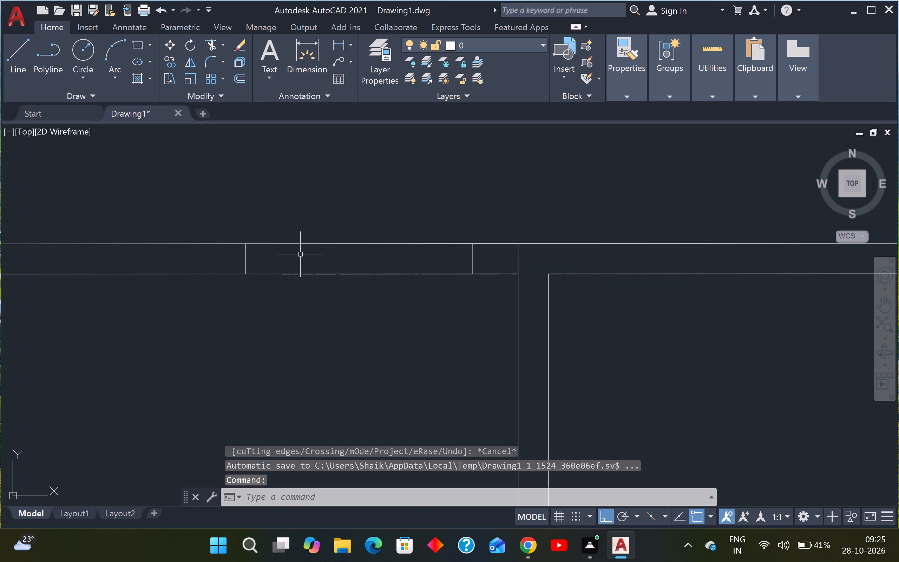
Trim both face lines of the strip's top wall across the 2'6" opening beside the second full-height partition.
{"action": "type", "text": "TR"}
{"action": "key", "text": "space"}
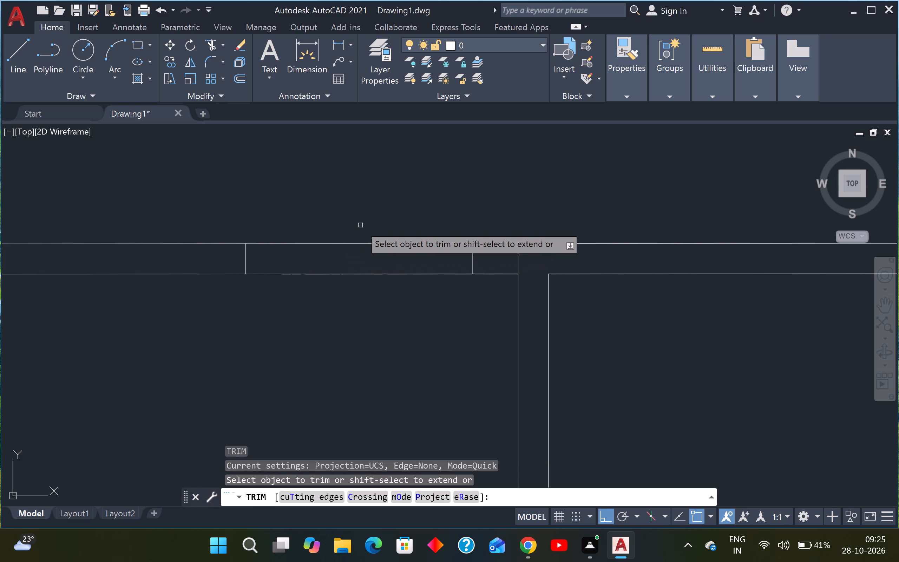
{"action": "left_click", "coordinate": [360, 225]}
{"action": "left_click", "coordinate": [341, 286]}
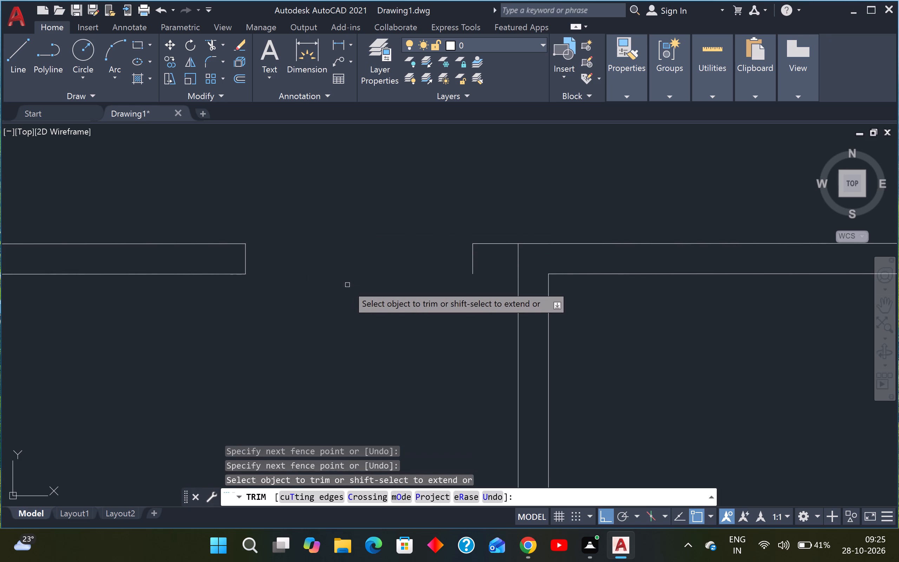
{"action": "key", "text": "Escape"}
{"action": "key", "text": "Escape"}
Draw a horizontal line along the wall's lower face from the opening's partition-side end to just past the partition's near face.
{"action": "type", "text": "L"}
{"action": "key", "text": "space"}
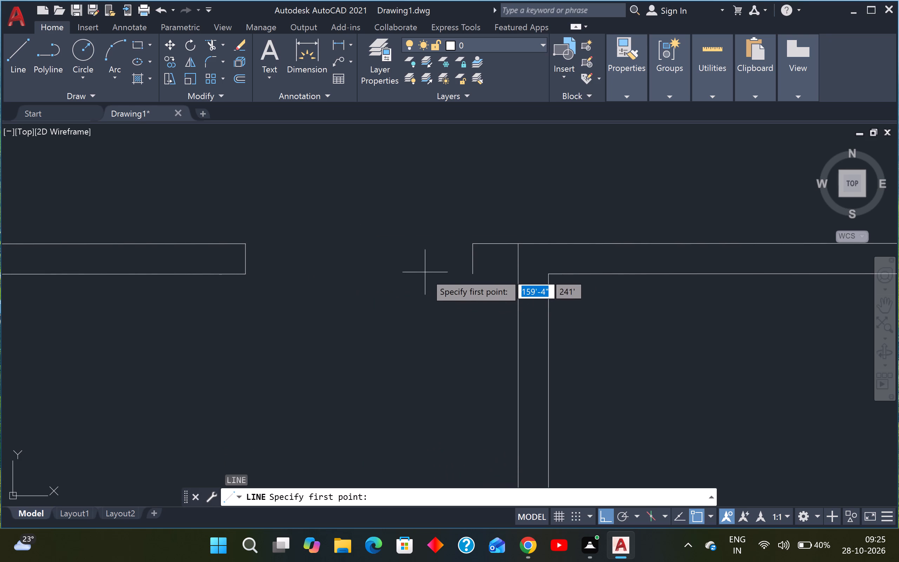
{"action": "left_click", "coordinate": [472, 273]}
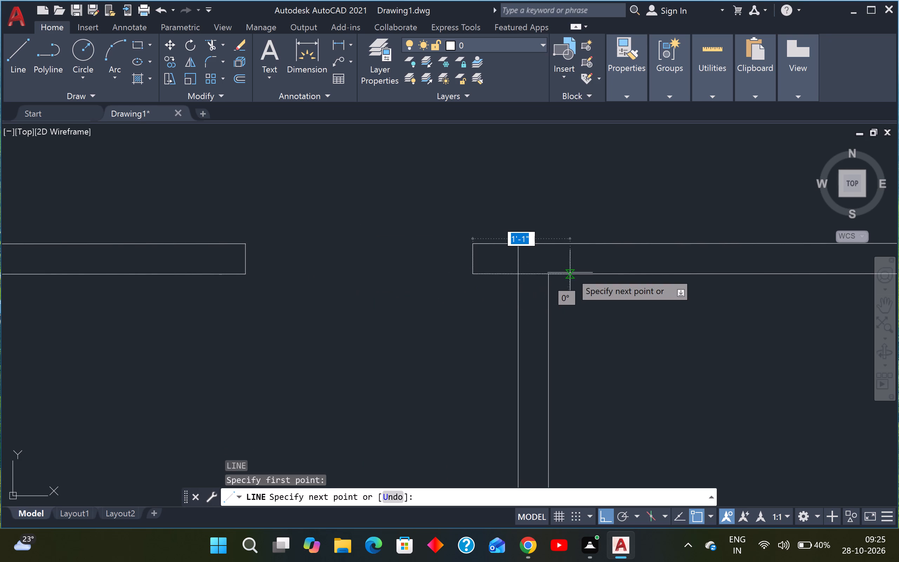
{"action": "scroll", "coordinate": [532, 276], "scroll_direction": "up", "scroll_amount": 3}
{"action": "left_click", "coordinate": [532, 276]}
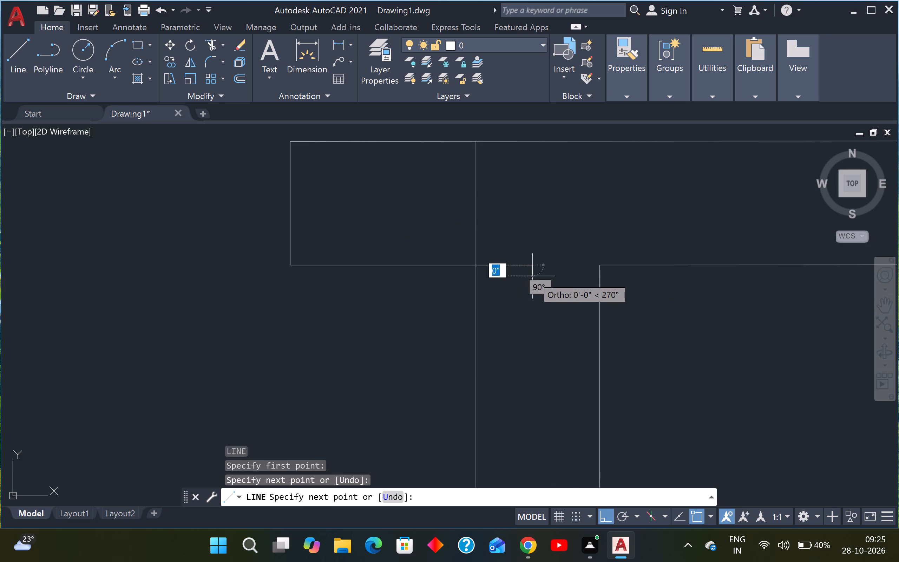
{"action": "key", "text": "Escape"}
Trim the overhang of the redrawn lower face line inside the second full-height partition.
{"action": "type", "text": "TR"}
{"action": "key", "text": "space"}
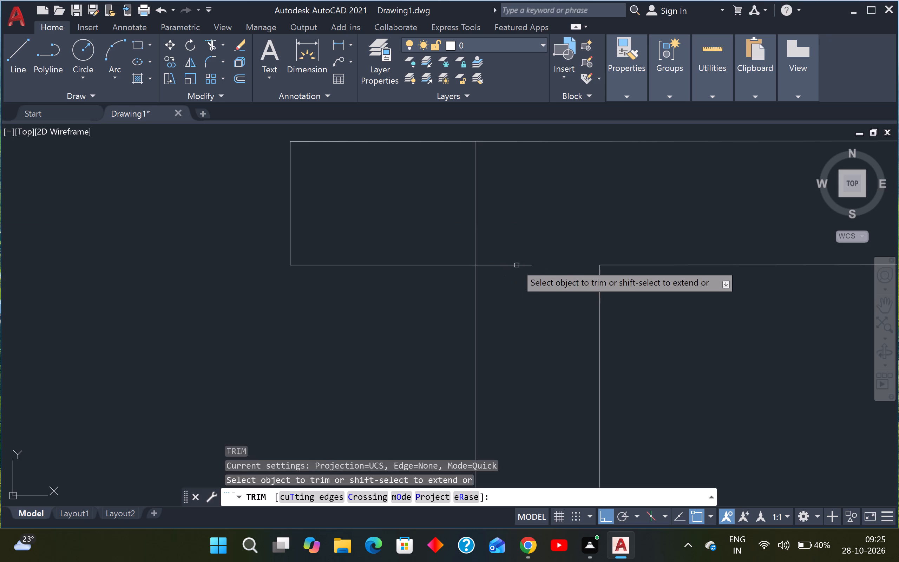
{"action": "left_click", "coordinate": [513, 257]}
{"action": "left_click", "coordinate": [509, 270]}
{"action": "scroll", "coordinate": [498, 241], "scroll_direction": "down", "scroll_amount": 2}
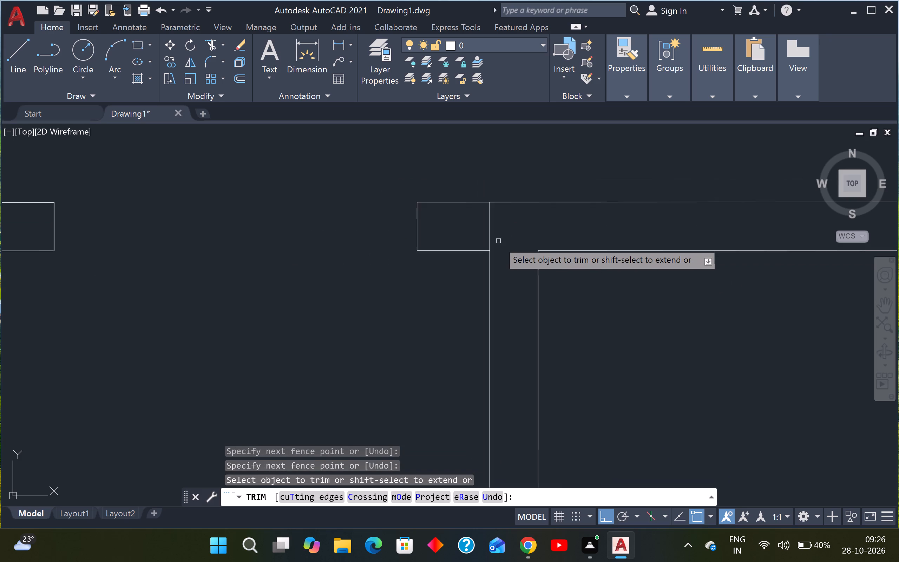
{"action": "scroll", "coordinate": [498, 241], "scroll_direction": "down", "scroll_amount": 3}
{"action": "middle_click_drag", "start_coordinate": [436, 281], "coordinate": [373, 286]}
{"action": "scroll", "coordinate": [382, 282], "scroll_direction": "down", "scroll_amount": 2}
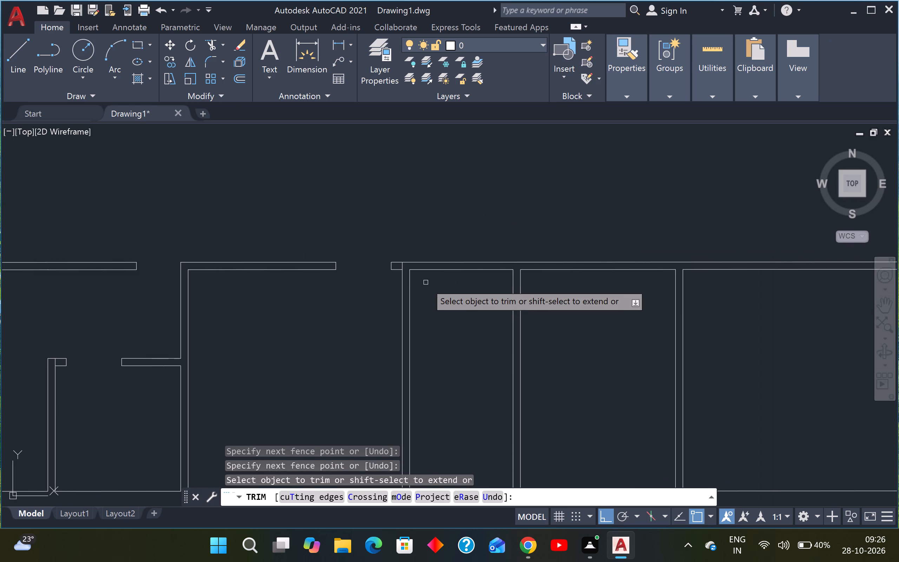
{"action": "key", "text": "Escape"}
{"action": "key", "text": "Escape"}
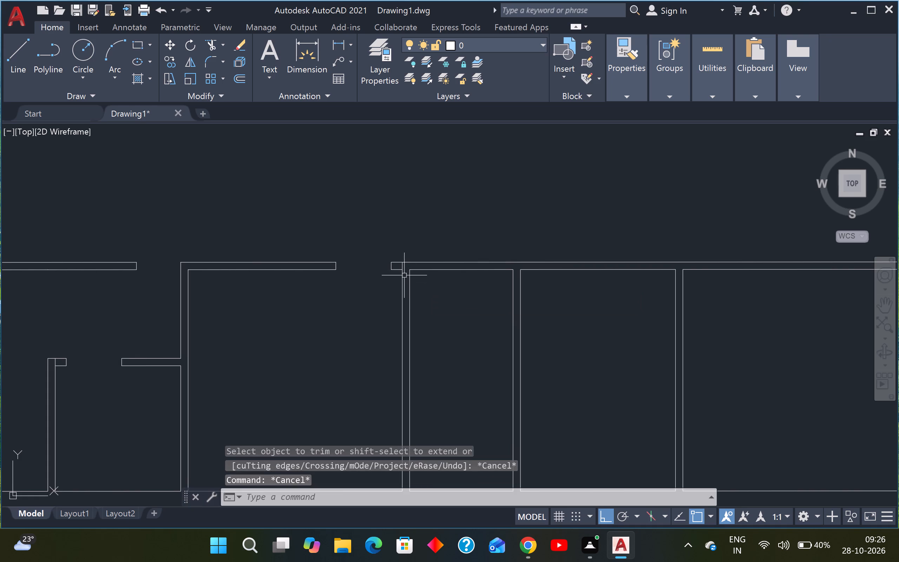
Trim the second full-height partition's face line where it crosses the thickness of the strip's top wall.
{"action": "key", "text": "space"}
{"action": "scroll", "coordinate": [405, 269], "scroll_direction": "up", "scroll_amount": 5}
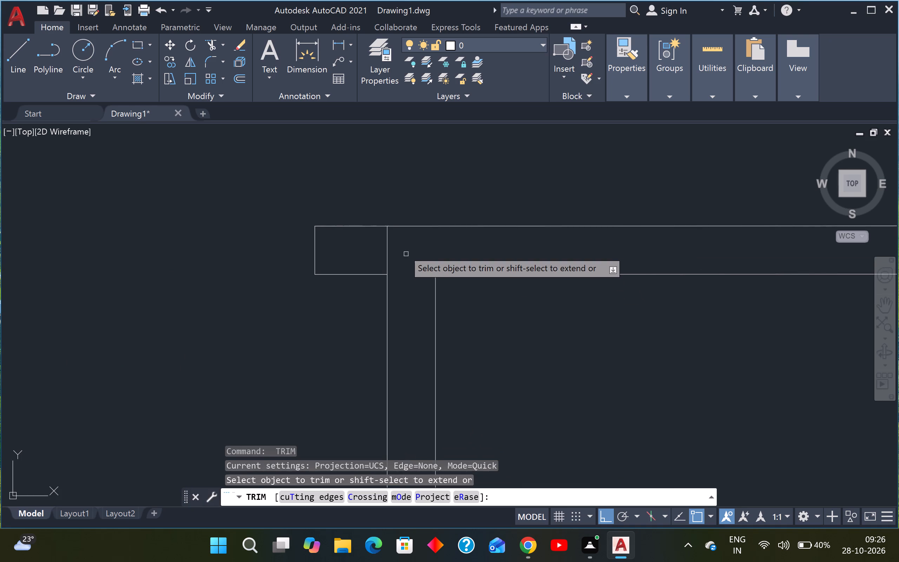
{"action": "left_click", "coordinate": [399, 244]}
{"action": "left_click", "coordinate": [379, 244]}
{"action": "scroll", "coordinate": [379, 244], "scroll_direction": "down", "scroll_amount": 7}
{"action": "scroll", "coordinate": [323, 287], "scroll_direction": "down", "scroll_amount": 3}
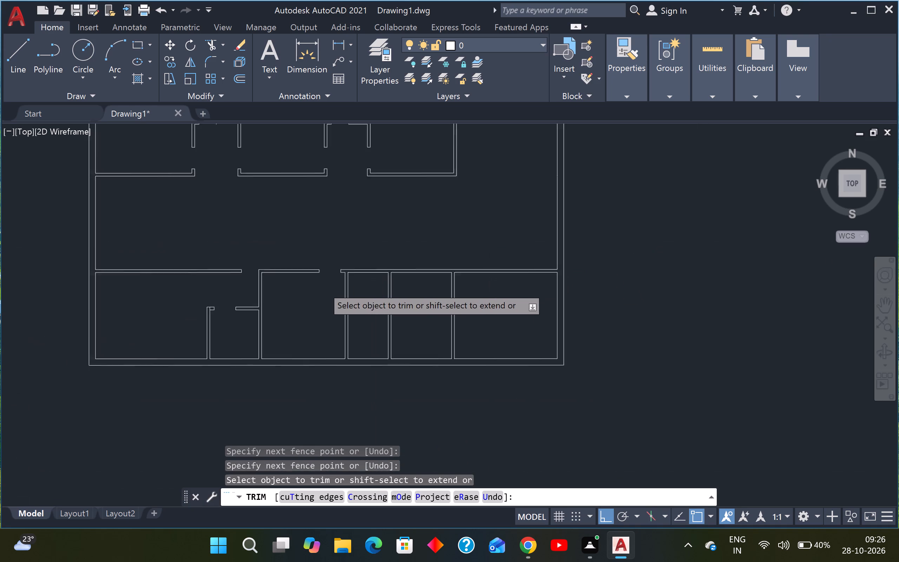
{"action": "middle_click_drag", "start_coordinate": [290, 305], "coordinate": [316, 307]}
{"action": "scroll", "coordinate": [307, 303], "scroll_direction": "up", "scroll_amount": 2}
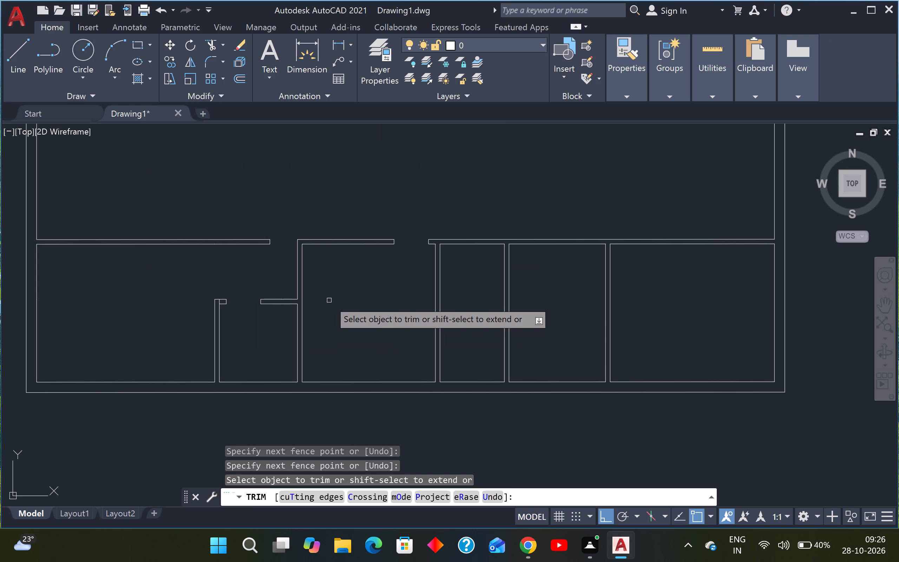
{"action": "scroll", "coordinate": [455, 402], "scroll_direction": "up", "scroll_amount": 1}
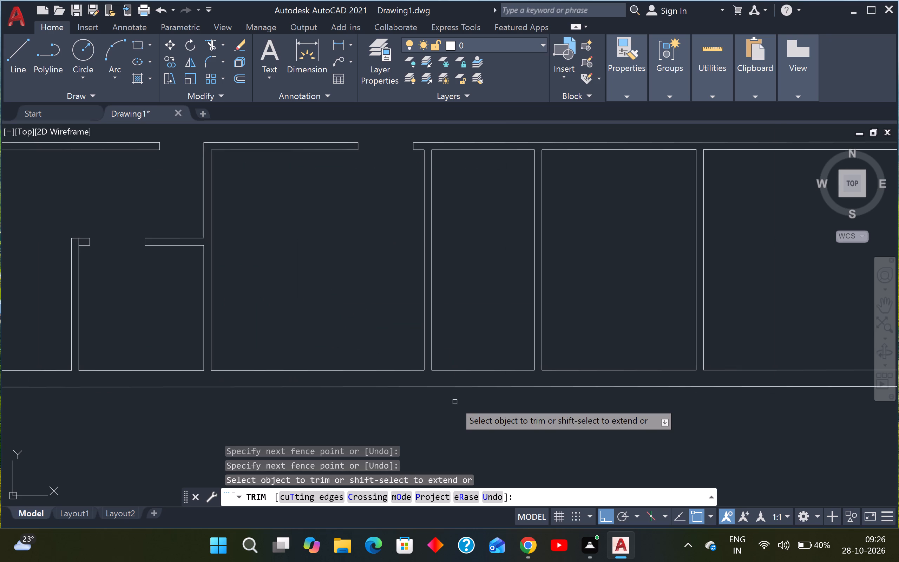
Draw a vertical line from the second full-height partition's far-face corner down across the bottom outer wall, past its outer face.
{"action": "scroll", "coordinate": [454, 401], "scroll_direction": "up", "scroll_amount": 1}
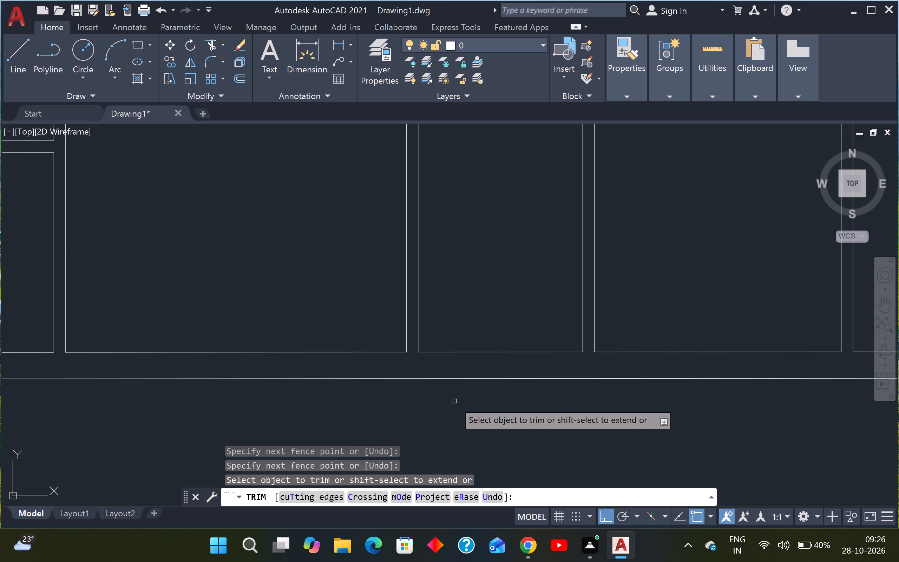
{"action": "scroll", "coordinate": [474, 368], "scroll_direction": "down", "scroll_amount": 2}
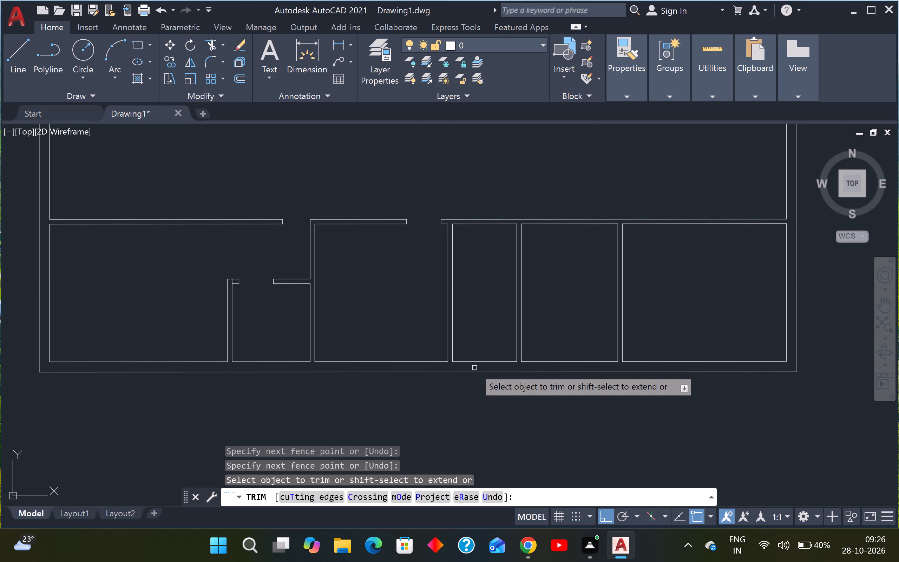
{"action": "type", "text": "L"}
{"action": "key", "text": "space"}
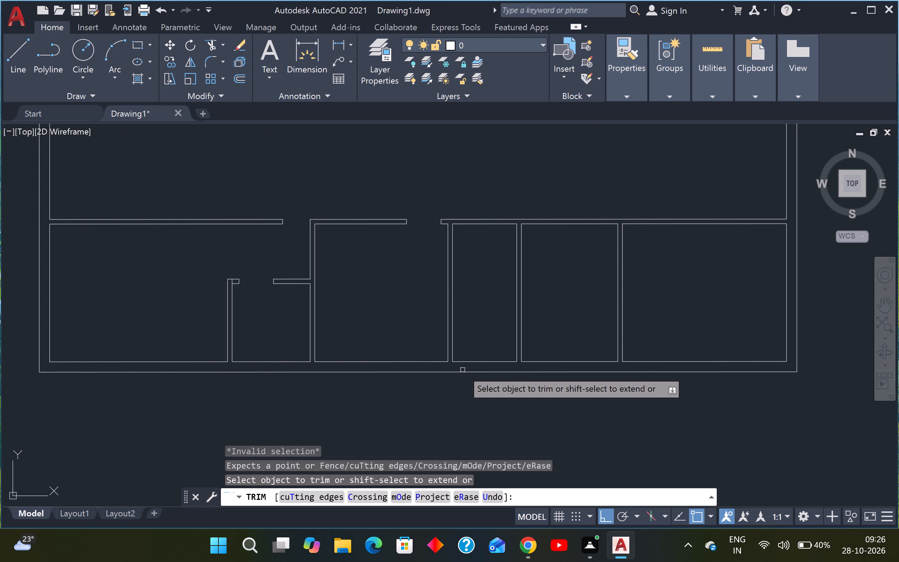
{"action": "key", "text": "Escape"}
{"action": "type", "text": "L"}
{"action": "key", "text": "space"}
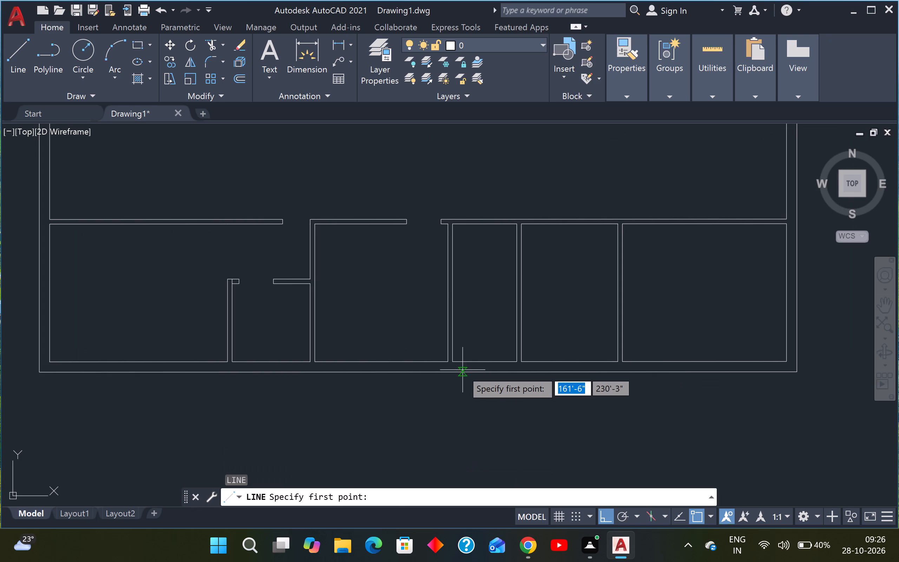
{"action": "scroll", "coordinate": [462, 370], "scroll_direction": "up", "scroll_amount": 3}
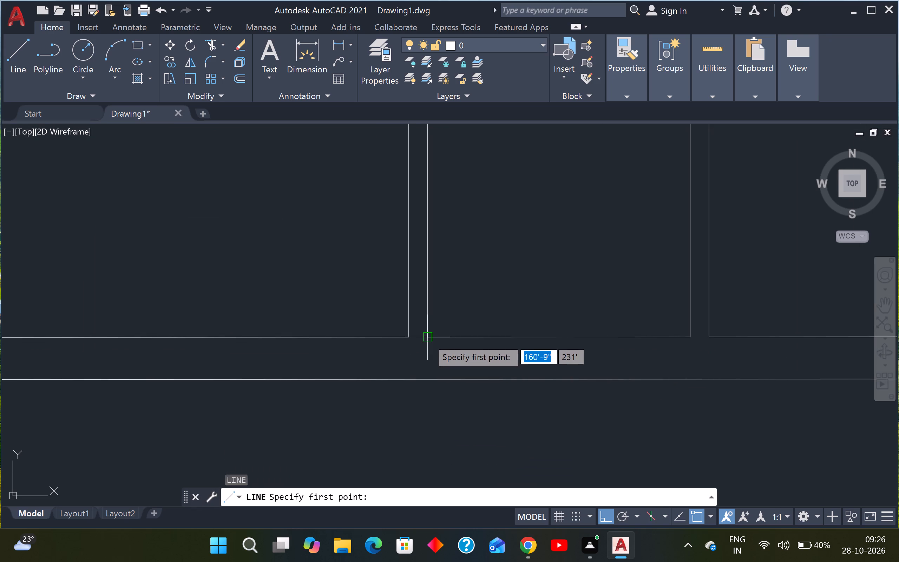
{"action": "left_click", "coordinate": [428, 338]}
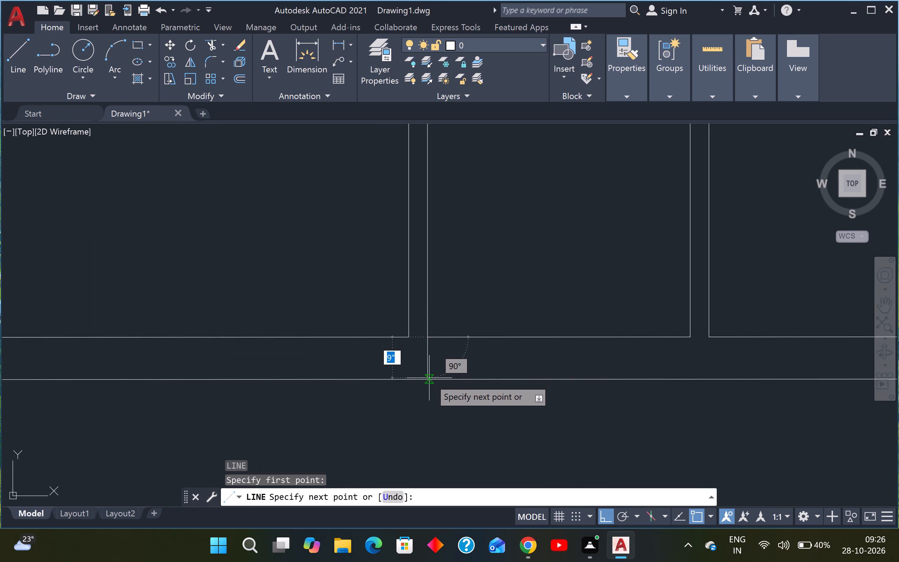
{"action": "left_click", "coordinate": [434, 430]}
{"action": "key", "text": "Escape"}
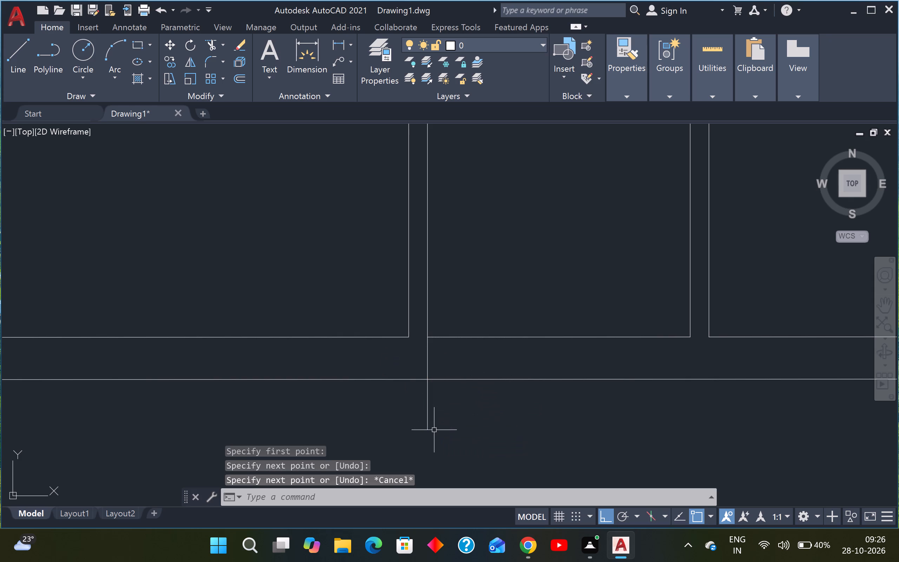
Trim the vertical line's overhang below the bottom wall's outer face.
{"action": "type", "text": "TR"}
{"action": "key", "text": "space"}
{"action": "left_click", "coordinate": [433, 415]}
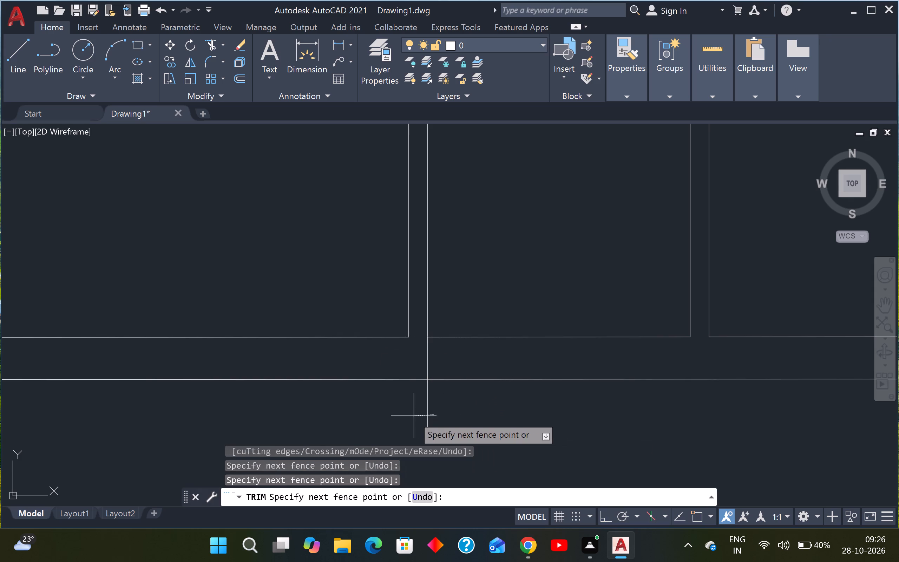
{"action": "left_click", "coordinate": [413, 416]}
{"action": "key", "text": "Escape"}
{"action": "key", "text": "space"}
{"action": "key", "text": "Escape"}
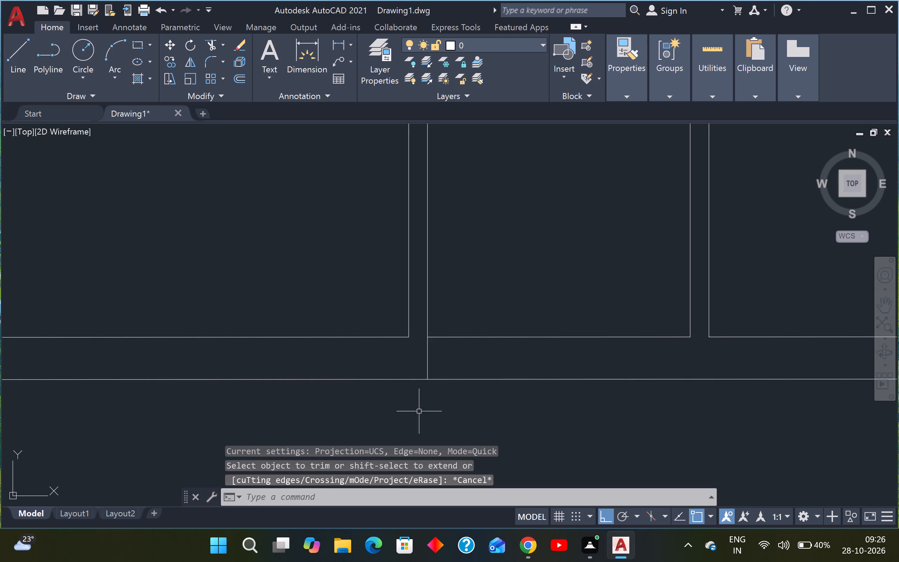
Draw a line from that outer-face intersection 3' up along the partition, continuing horizontally right past the right outer wall.
{"action": "type", "text": "L"}
{"action": "key", "text": "space"}
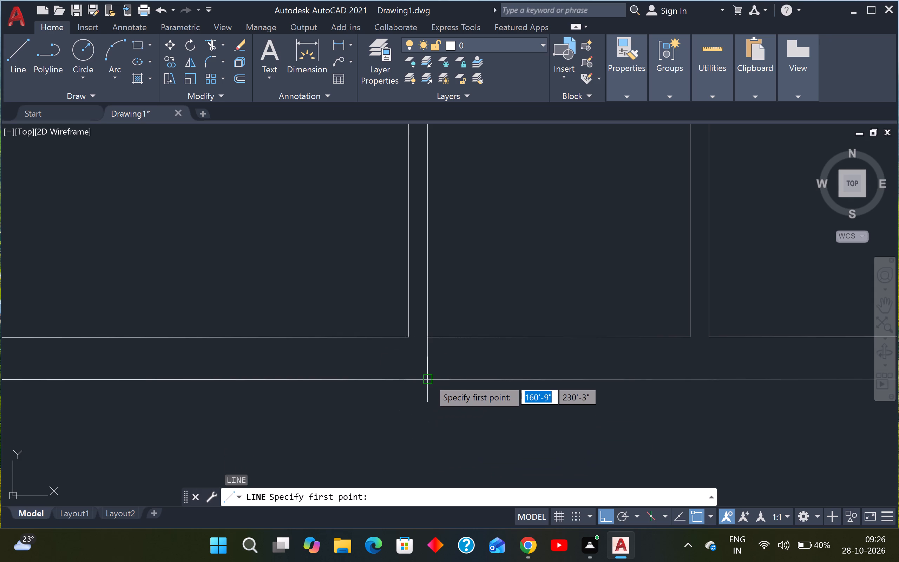
{"action": "left_click", "coordinate": [428, 378]}
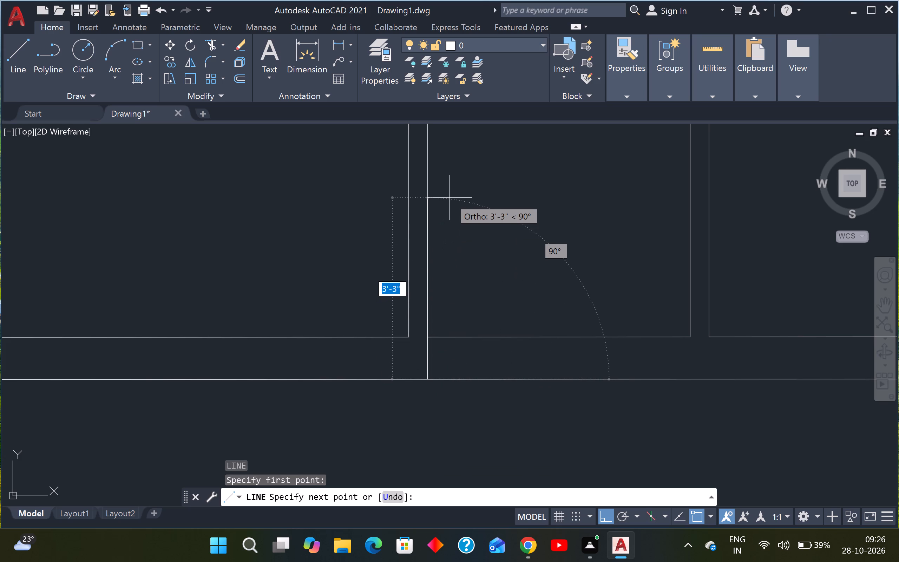
{"action": "type", "text": "3'"}
{"action": "key", "text": "Return"}
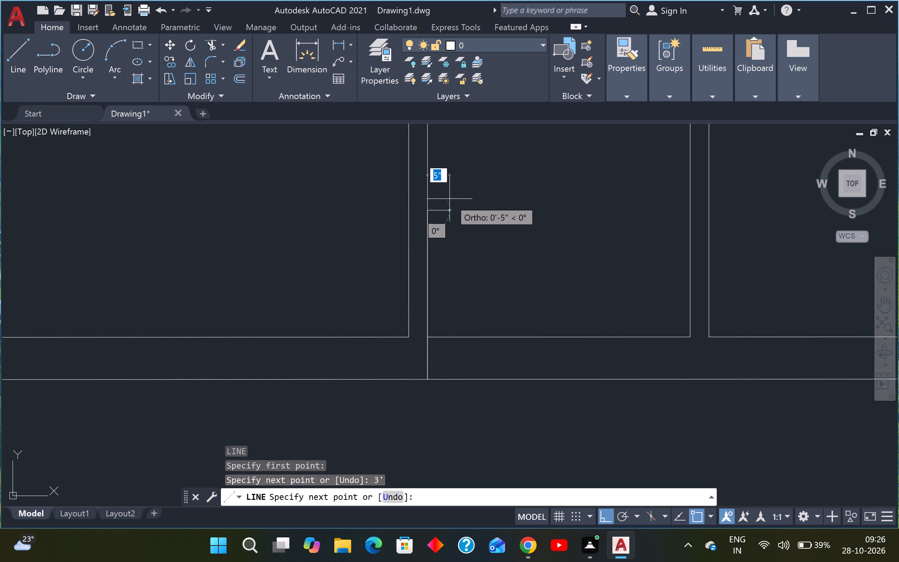
{"action": "scroll", "coordinate": [460, 196], "scroll_direction": "down", "scroll_amount": 3}
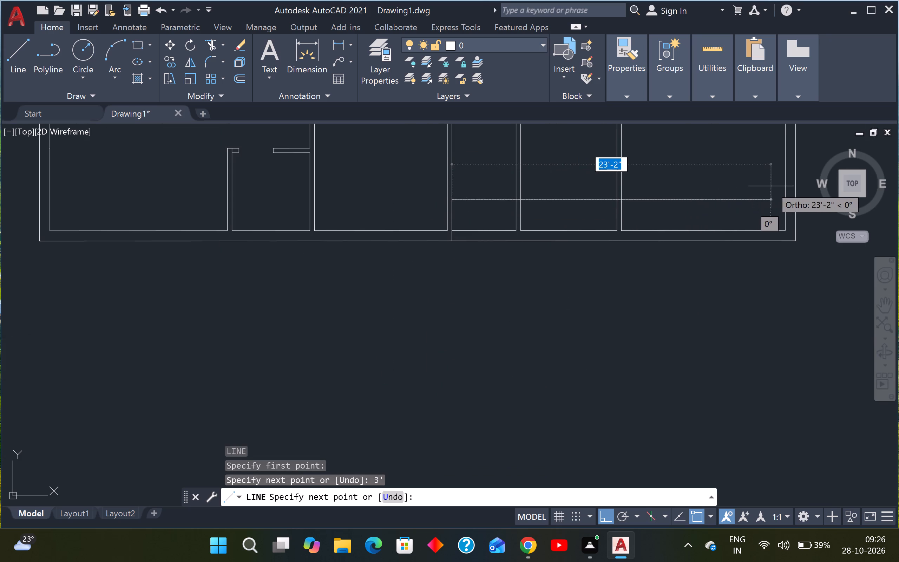
{"action": "middle_click_drag", "start_coordinate": [771, 185], "coordinate": [491, 177]}
{"action": "scroll", "coordinate": [511, 186], "scroll_direction": "up", "scroll_amount": 3}
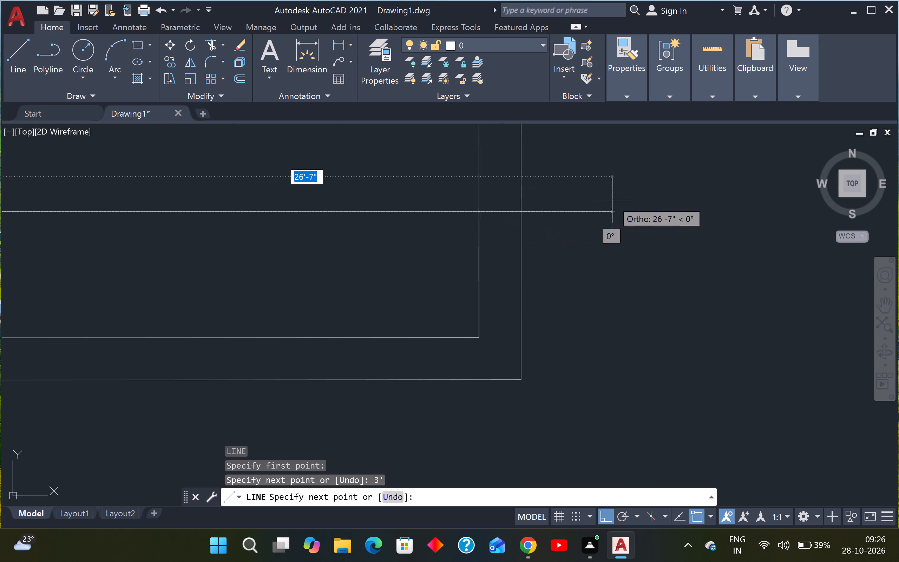
{"action": "left_click", "coordinate": [670, 202]}
{"action": "key", "text": "Escape"}
Trim the horizontal line's overhang beyond the right outer wall's outer face.
{"action": "type", "text": "TR"}
{"action": "key", "text": "space"}
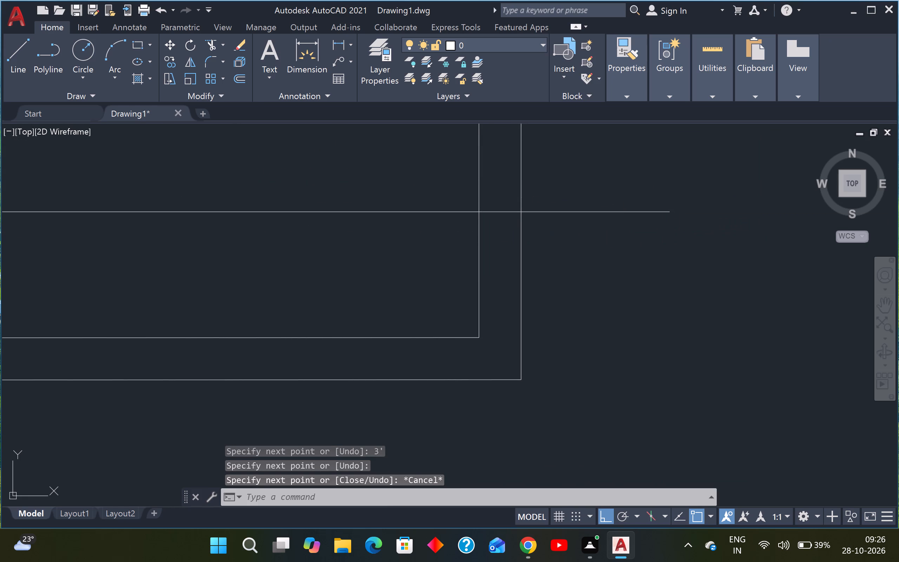
{"action": "left_click", "coordinate": [613, 191]}
{"action": "left_click", "coordinate": [591, 246]}
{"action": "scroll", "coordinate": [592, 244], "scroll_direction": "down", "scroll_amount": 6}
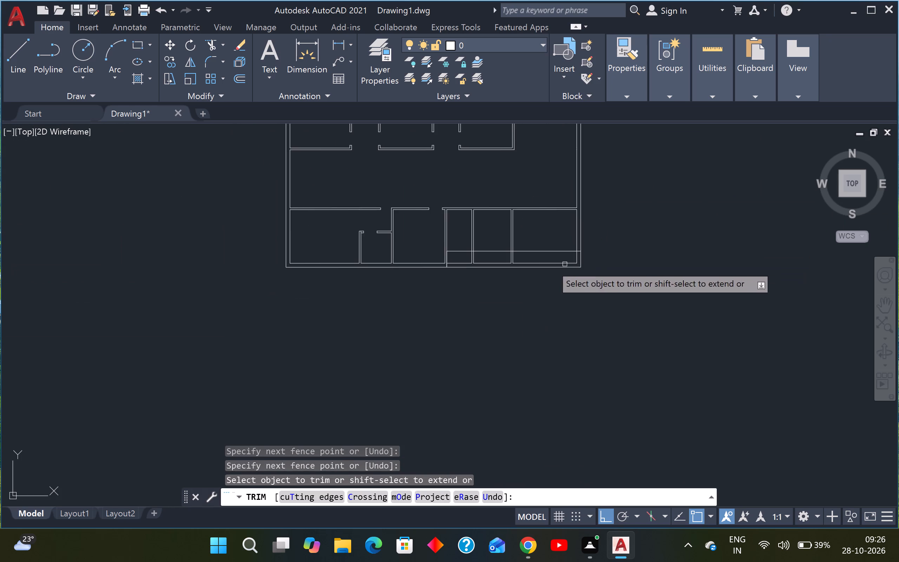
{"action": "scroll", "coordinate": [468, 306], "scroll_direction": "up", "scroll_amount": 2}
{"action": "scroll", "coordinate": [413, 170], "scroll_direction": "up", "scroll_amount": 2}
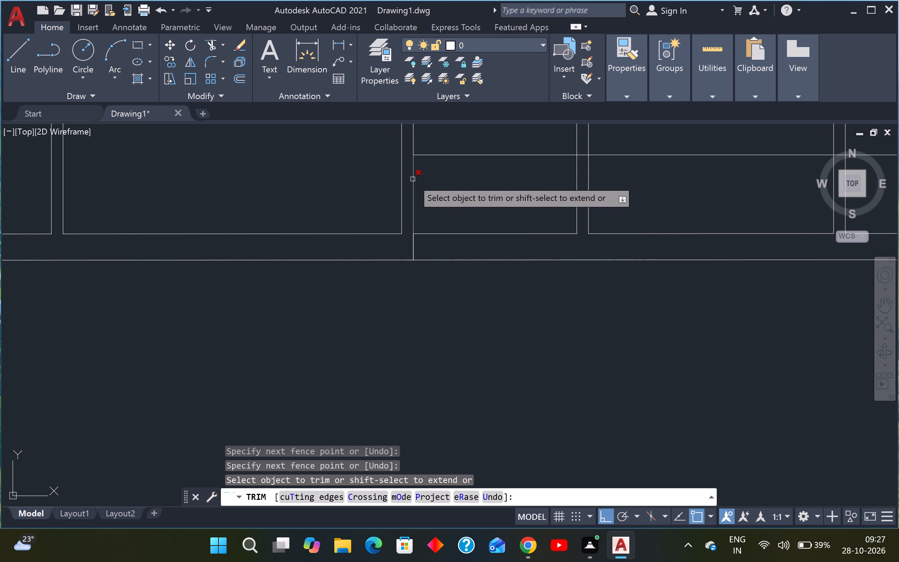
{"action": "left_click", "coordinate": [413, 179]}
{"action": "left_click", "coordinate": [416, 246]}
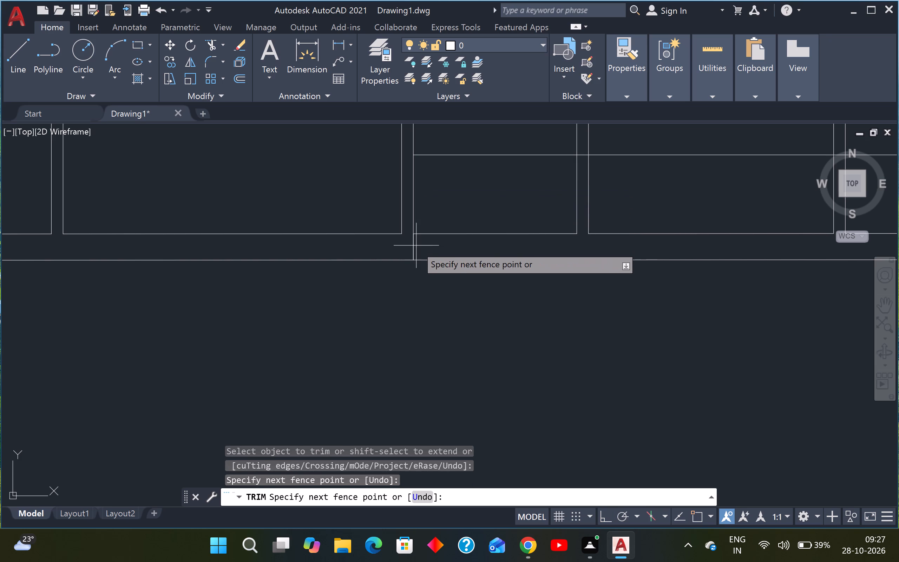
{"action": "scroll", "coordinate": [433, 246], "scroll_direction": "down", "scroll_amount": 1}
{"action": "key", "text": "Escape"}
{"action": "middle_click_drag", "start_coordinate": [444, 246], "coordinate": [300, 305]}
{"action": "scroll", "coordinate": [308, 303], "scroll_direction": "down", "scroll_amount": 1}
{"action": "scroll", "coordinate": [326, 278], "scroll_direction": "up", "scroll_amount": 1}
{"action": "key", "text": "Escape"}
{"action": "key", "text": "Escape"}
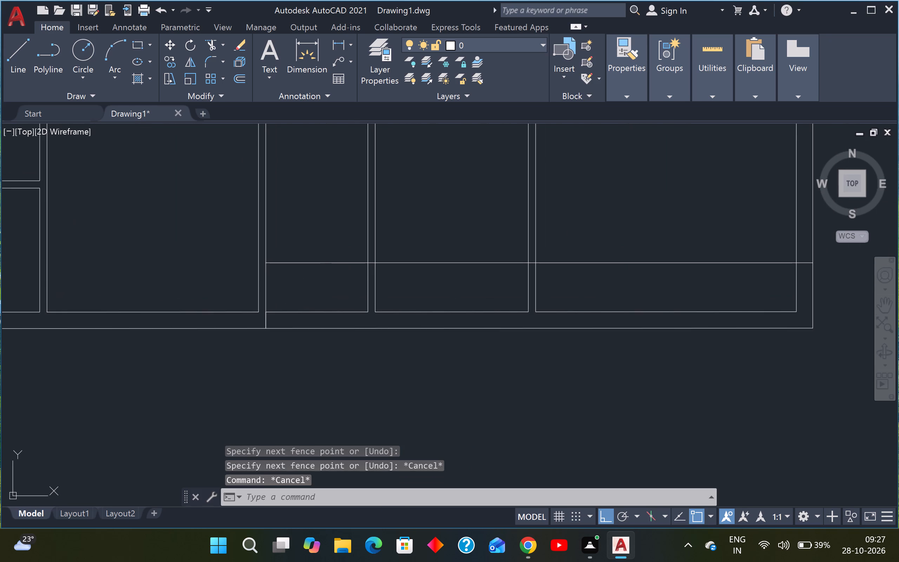
Offset the new horizontal line across the strip's lower-right rooms by 9".
{"action": "type", "text": "O"}
{"action": "key", "text": "space"}
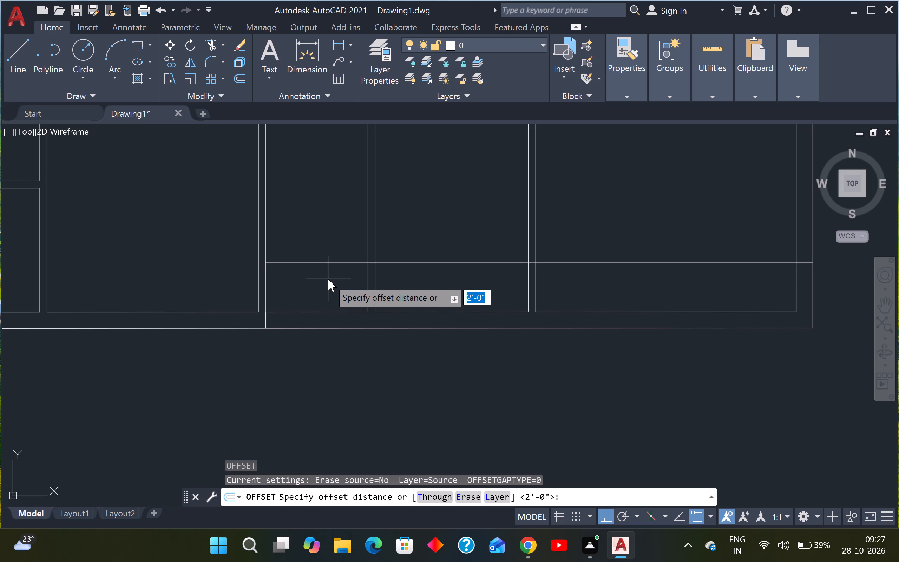
{"action": "key", "text": "9"}
{"action": "key", "text": "shift+quotedbl"}
{"action": "key", "text": "Return"}
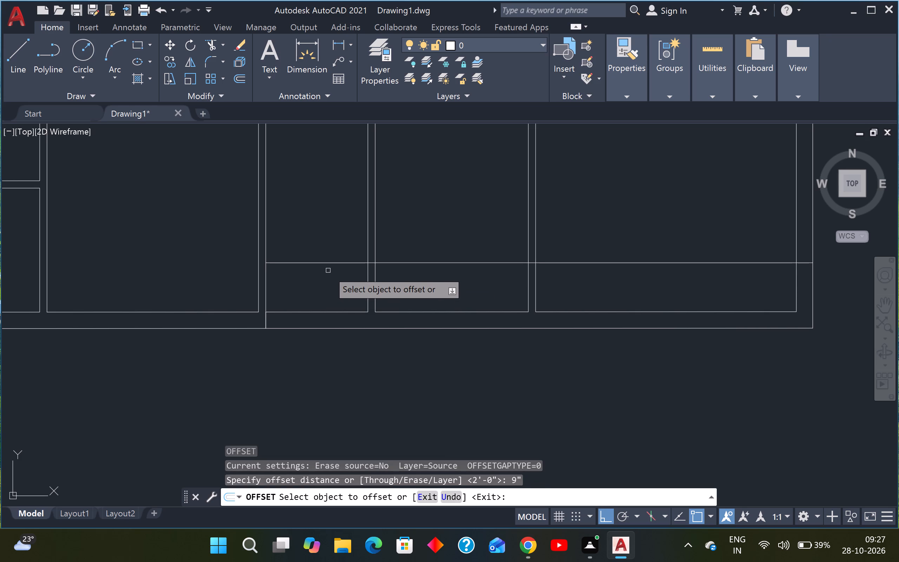
{"action": "left_click", "coordinate": [334, 263]}
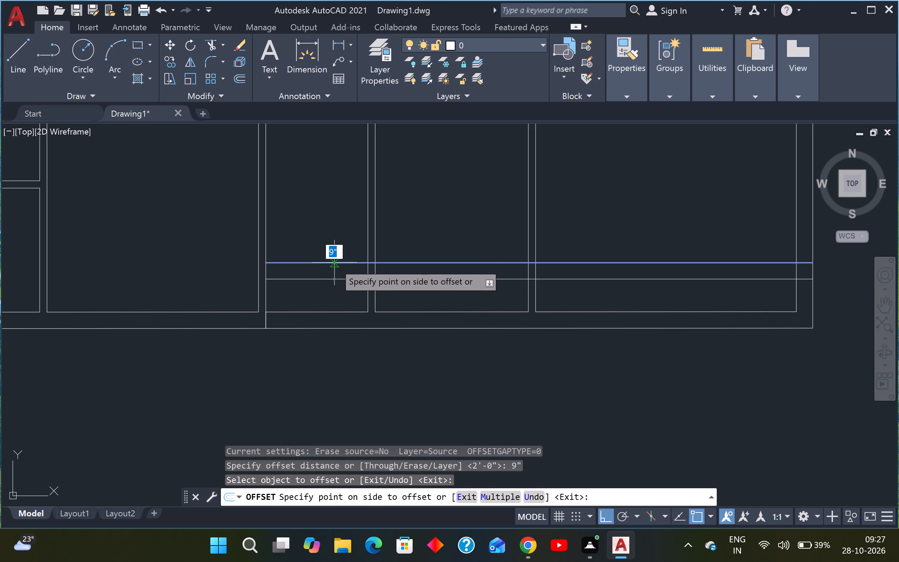
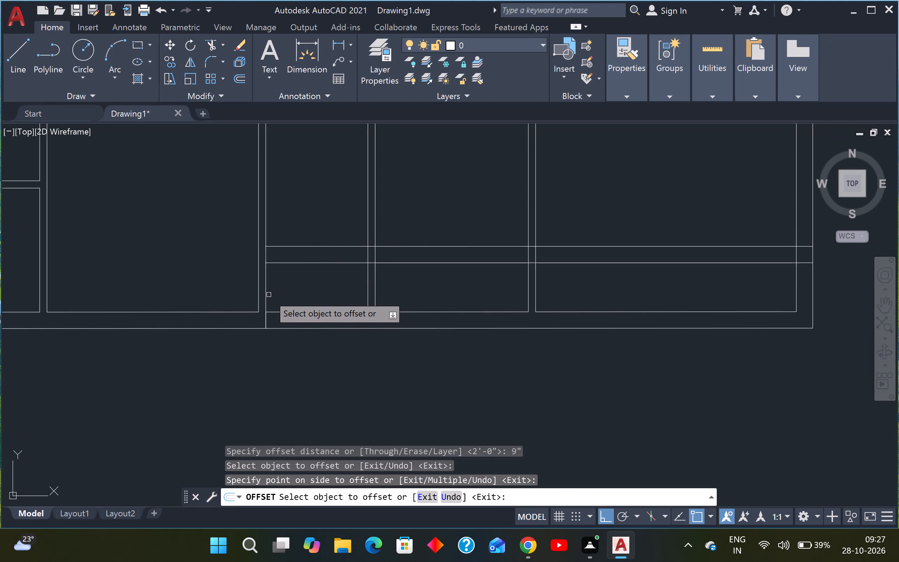
Offset the short vertical line across the bottom wall's thickness, at the partition's right face, 9" to the right.
{"action": "left_click", "coordinate": [266, 316]}
{"action": "left_click", "coordinate": [285, 316]}
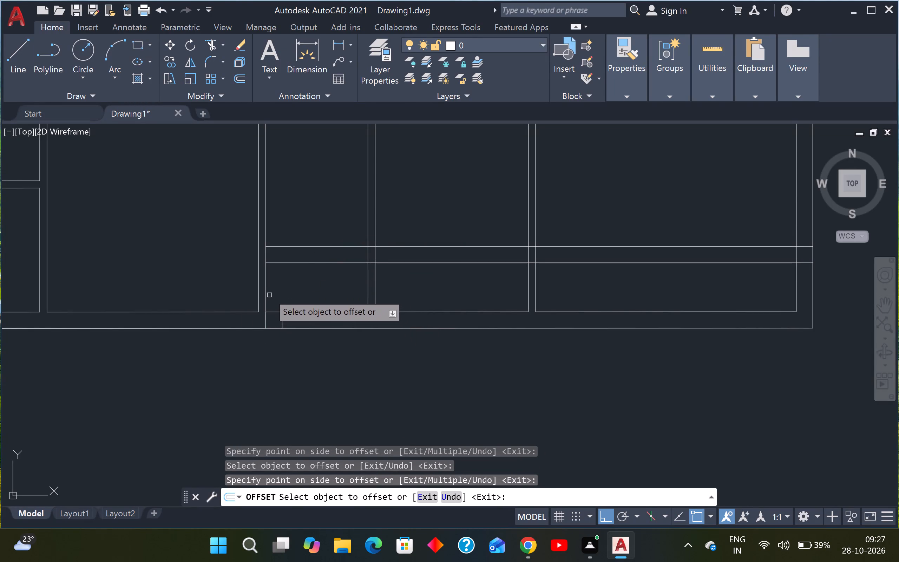
{"action": "key", "text": "Escape"}
Draw a 2'-3" vertical line along the partition's right face, from the set-back outer face down to the bottom wall's inner face.
{"action": "type", "text": "L"}
{"action": "key", "text": "space"}
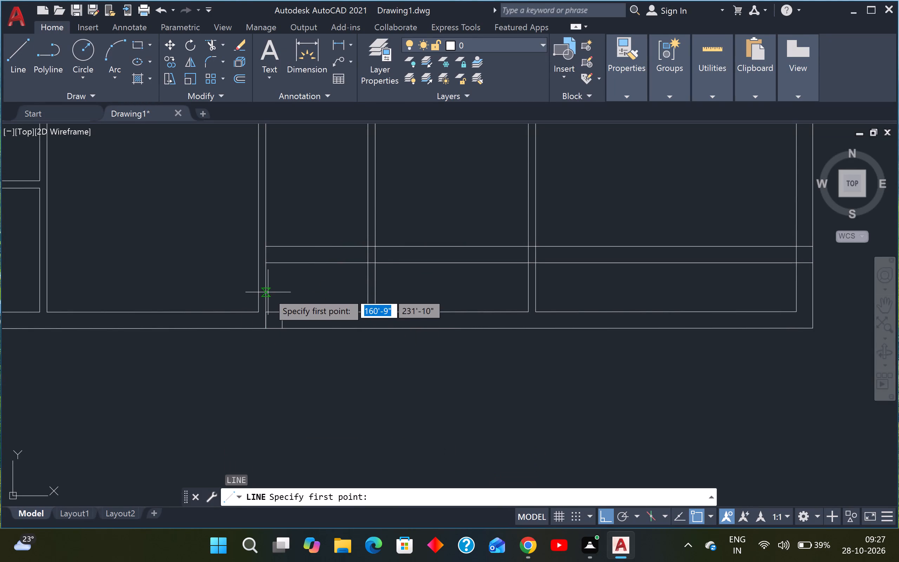
{"action": "scroll", "coordinate": [268, 290], "scroll_direction": "up", "scroll_amount": 2}
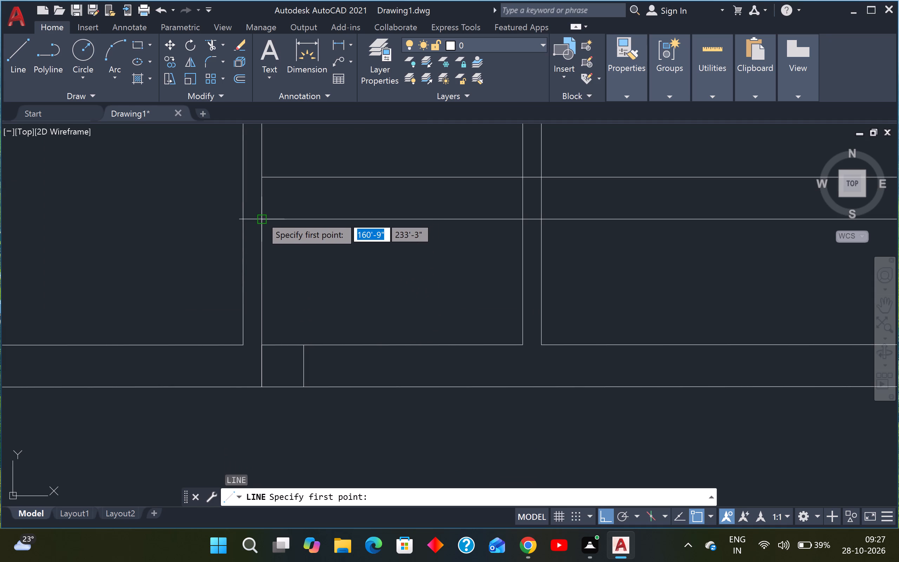
{"action": "left_click", "coordinate": [261, 216]}
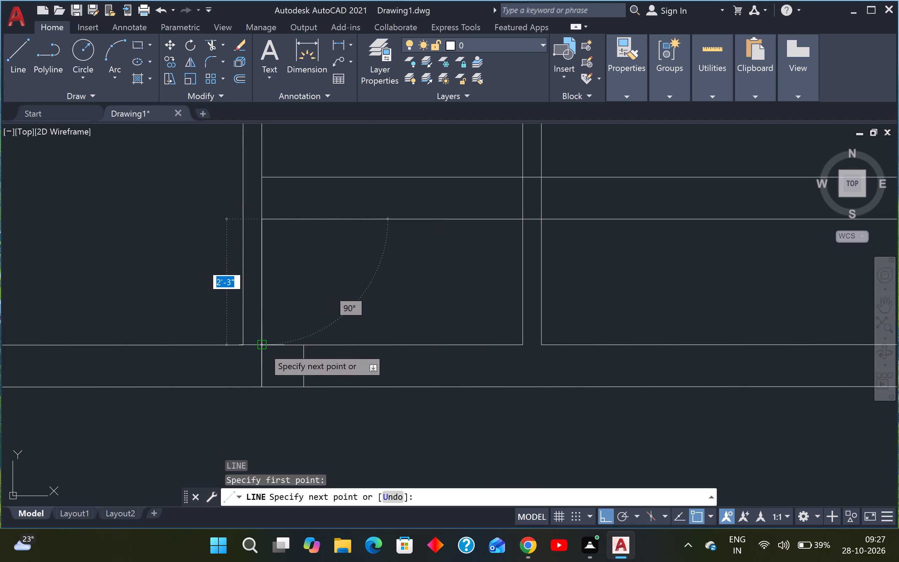
{"action": "left_click", "coordinate": [263, 346]}
{"action": "key", "text": "Escape"}
{"action": "key", "text": "space"}
{"action": "key", "text": "Escape"}
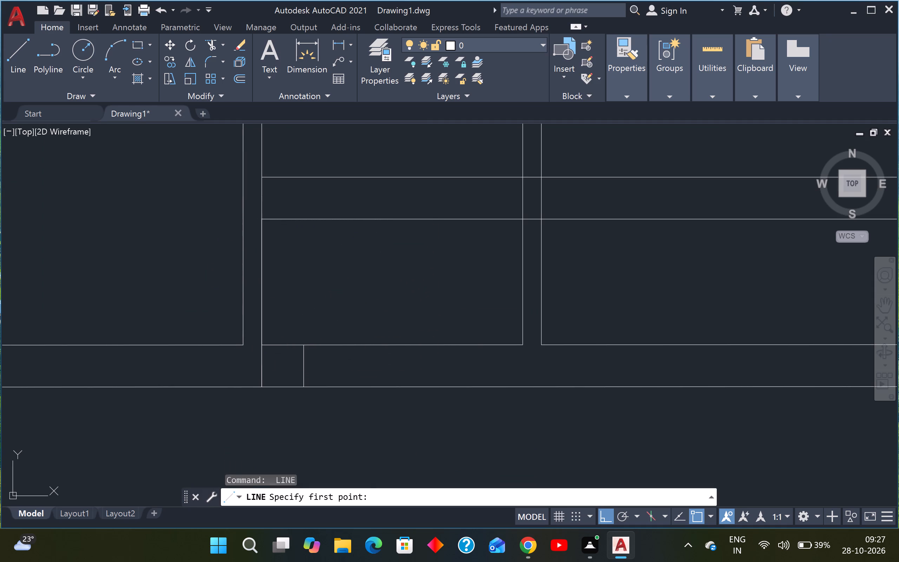
Offset the new 2'-3" vertical line 9" to the right for the setback's return wall.
{"action": "type", "text": "O"}
{"action": "key", "text": "space"}
{"action": "key", "text": "space"}
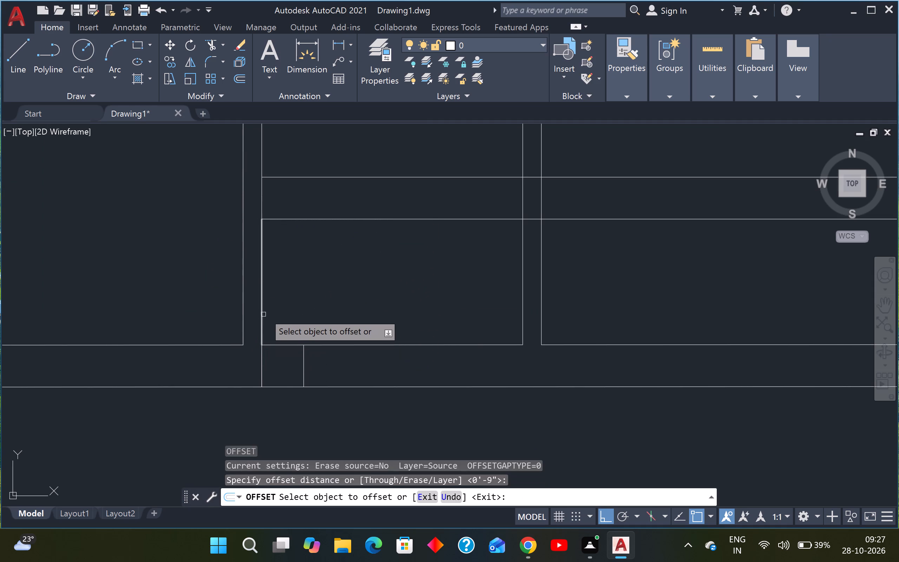
{"action": "left_click", "coordinate": [261, 311]}
{"action": "left_click", "coordinate": [299, 307]}
{"action": "key", "text": "Escape"}
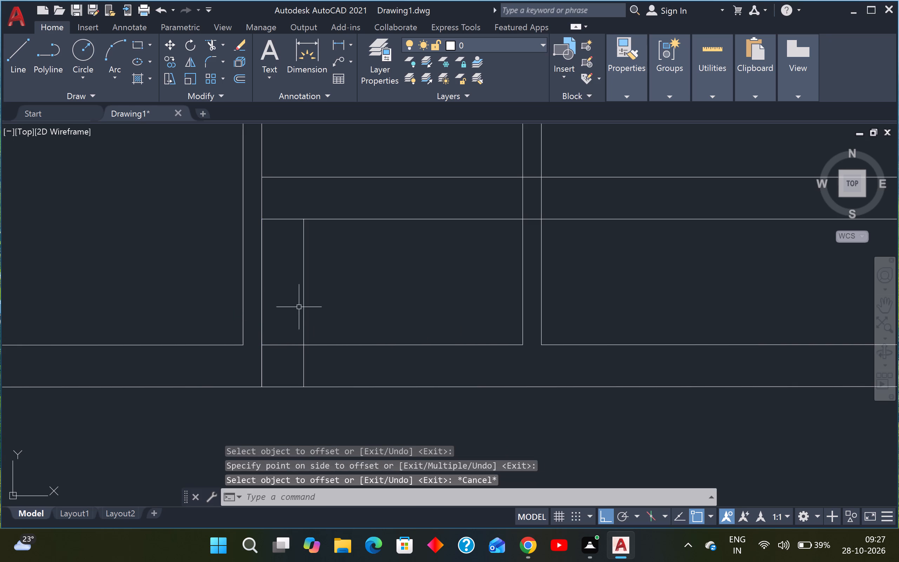
{"action": "key", "text": "Escape"}
Trim the horizontal line pieces inside the return wall and the old bottom wall's faces just right of it.
{"action": "type", "text": "TR"}
{"action": "key", "text": "space"}
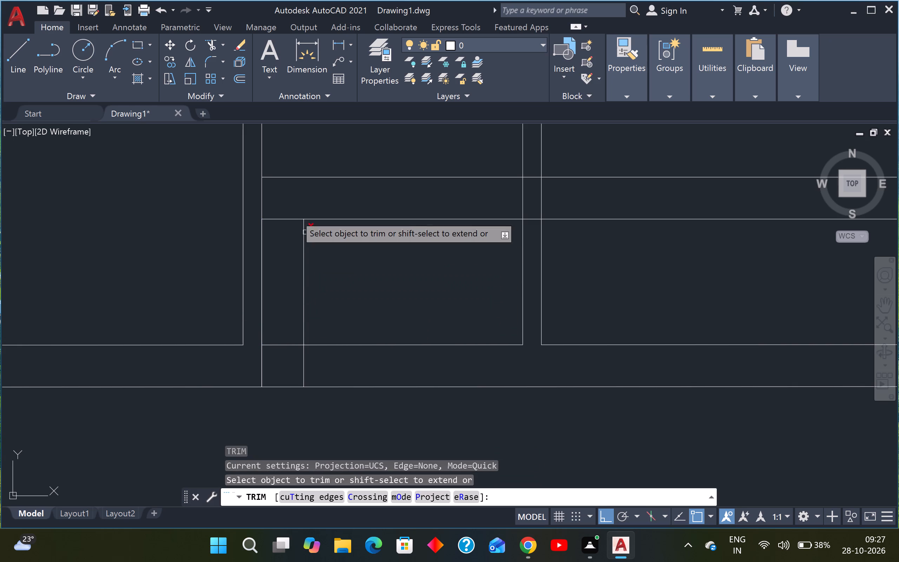
{"action": "left_click", "coordinate": [289, 200]}
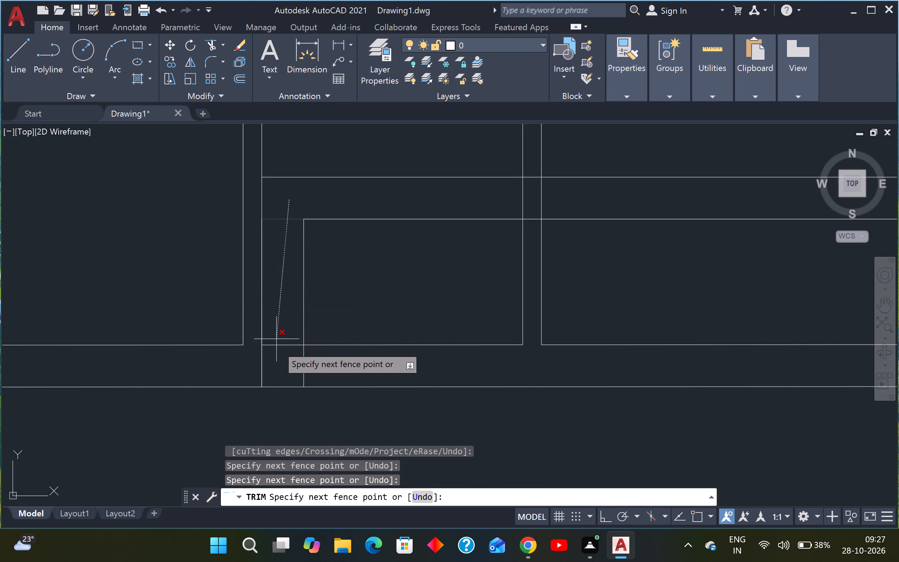
{"action": "left_click", "coordinate": [277, 351]}
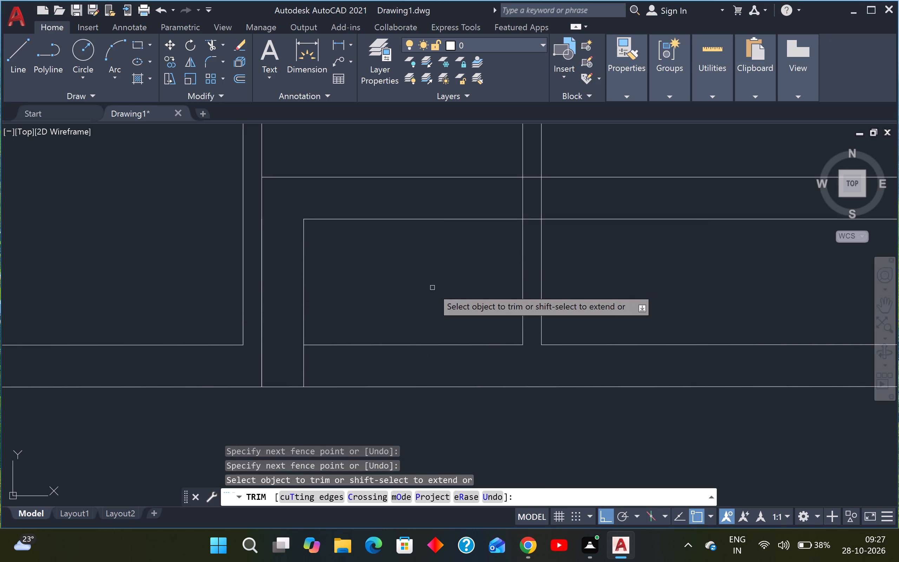
{"action": "left_click", "coordinate": [432, 288]}
{"action": "left_click", "coordinate": [412, 424]}
Trim the first partition's lines below the set-back outer face and the old inner wall line in the adjacent room.
{"action": "left_click_drag", "start_coordinate": [471, 331], "coordinate": [474, 330]}
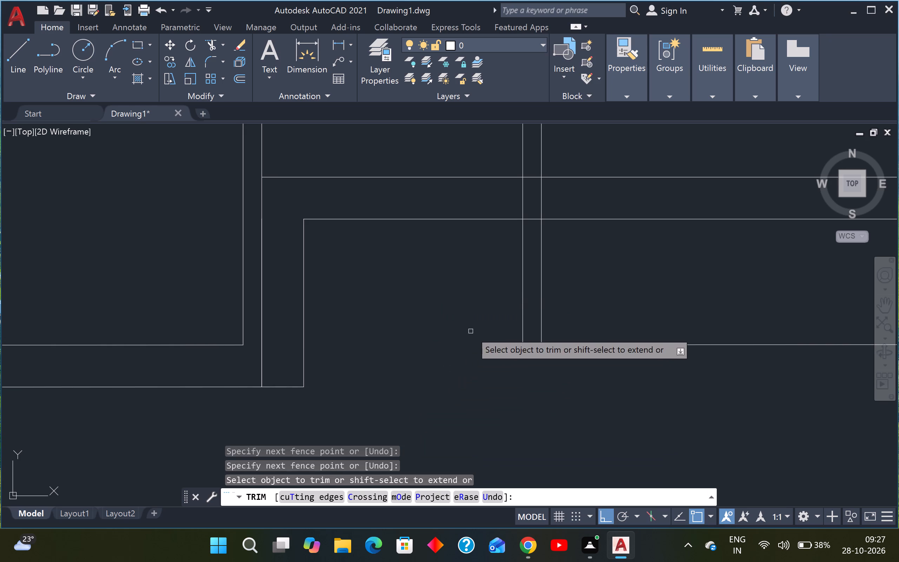
{"action": "left_click", "coordinate": [562, 292]}
{"action": "left_click", "coordinate": [565, 288]}
{"action": "left_click", "coordinate": [558, 359]}
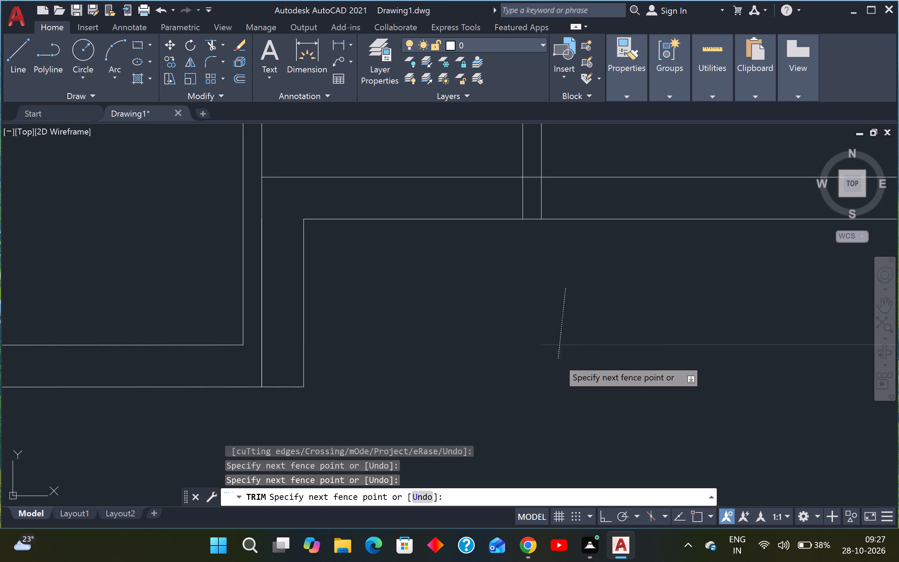
Trim the first partition's lines inside the set-back wall and the inner-face piece between them to open the junction.
{"action": "scroll", "coordinate": [554, 203], "scroll_direction": "up", "scroll_amount": 2}
{"action": "left_click", "coordinate": [555, 201]}
{"action": "left_click_drag", "start_coordinate": [338, 209], "coordinate": [343, 209]}
{"action": "scroll", "coordinate": [389, 198], "scroll_direction": "down", "scroll_amount": 2}
{"action": "scroll", "coordinate": [437, 164], "scroll_direction": "up", "scroll_amount": 2}
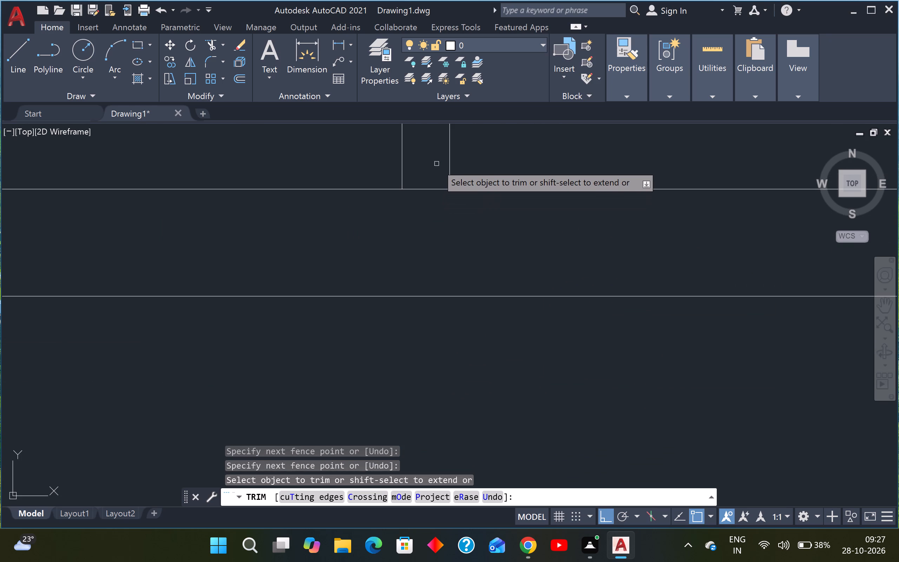
{"action": "left_click", "coordinate": [437, 164]}
{"action": "left_click", "coordinate": [420, 209]}
Trim the second partition's lines below the set-back outer face and the old inner wall line in the last room.
{"action": "scroll", "coordinate": [420, 209], "scroll_direction": "down", "scroll_amount": 5}
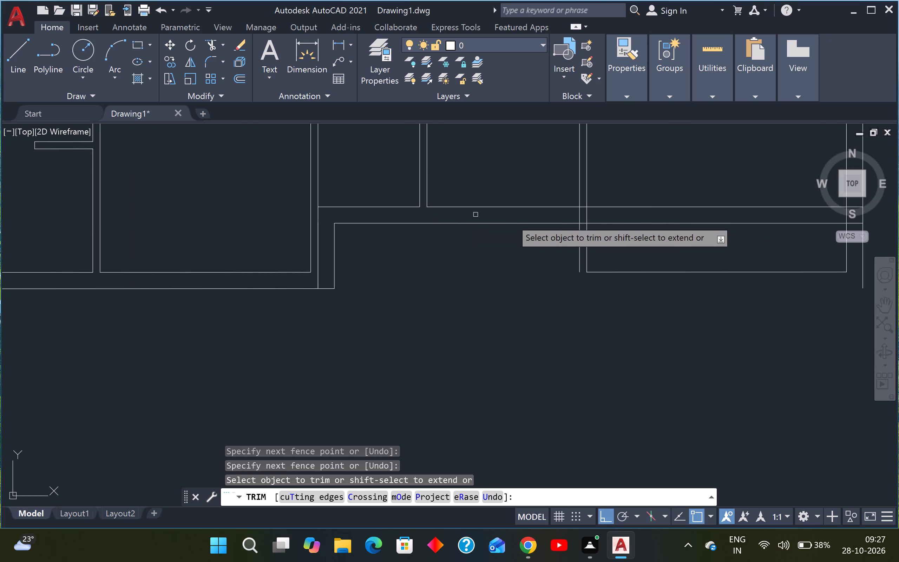
{"action": "middle_click_drag", "start_coordinate": [539, 269], "coordinate": [421, 283]}
{"action": "scroll", "coordinate": [433, 283], "scroll_direction": "up", "scroll_amount": 2}
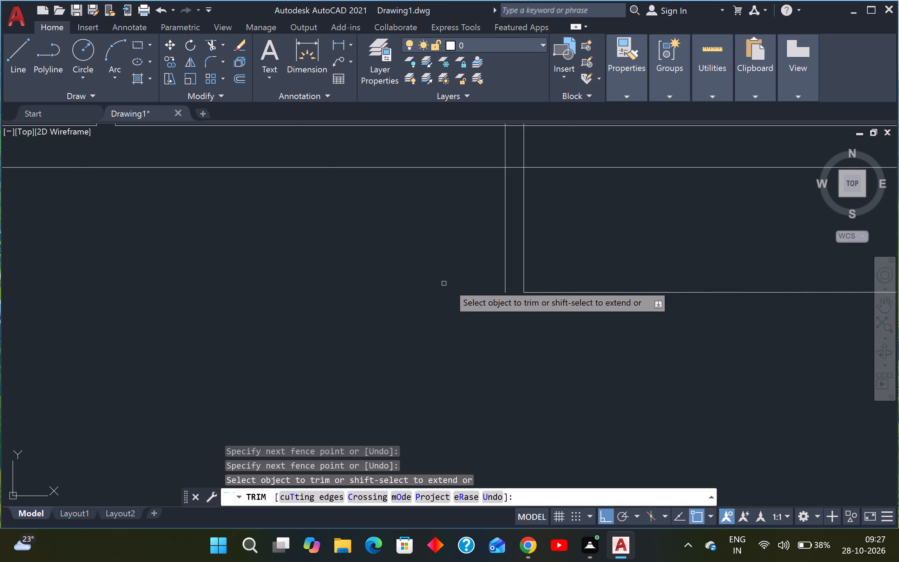
{"action": "left_click", "coordinate": [478, 282]}
{"action": "left_click", "coordinate": [595, 239]}
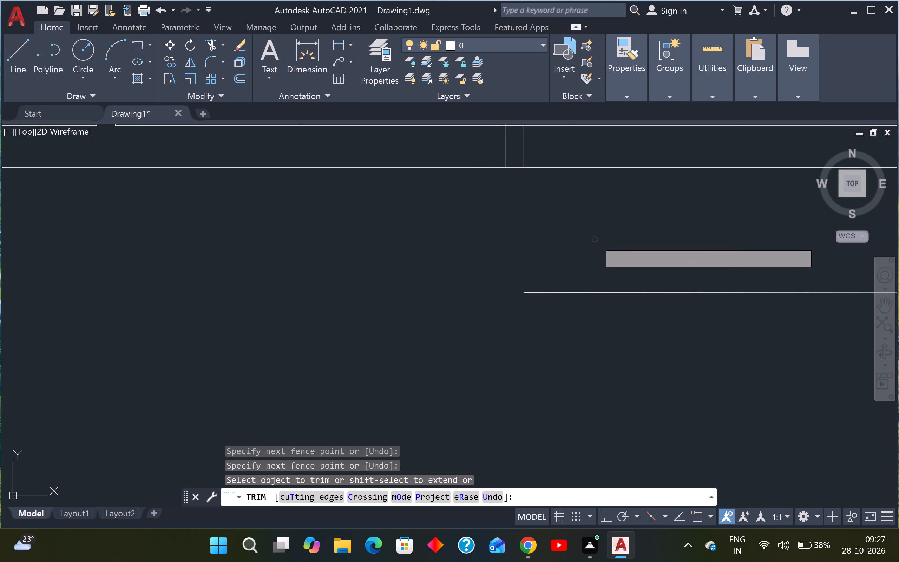
{"action": "left_click", "coordinate": [598, 239]}
{"action": "left_click", "coordinate": [588, 312]}
Trim both faces of the right outer wall below the set-back wall's outer face.
{"action": "scroll", "coordinate": [588, 307], "scroll_direction": "down", "scroll_amount": 3}
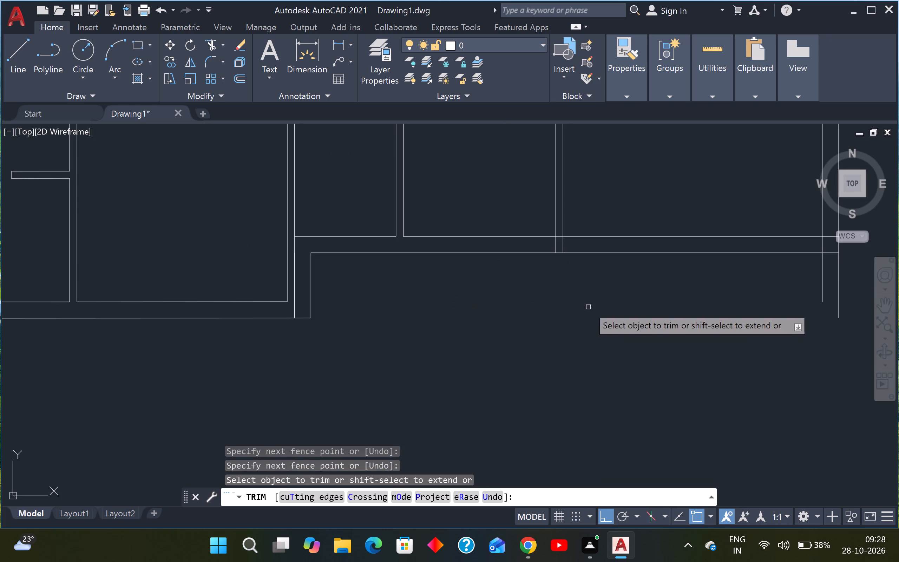
{"action": "middle_click_drag", "start_coordinate": [588, 307], "coordinate": [240, 328]}
{"action": "scroll", "coordinate": [444, 293], "scroll_direction": "up", "scroll_amount": 2}
{"action": "left_click", "coordinate": [455, 293]}
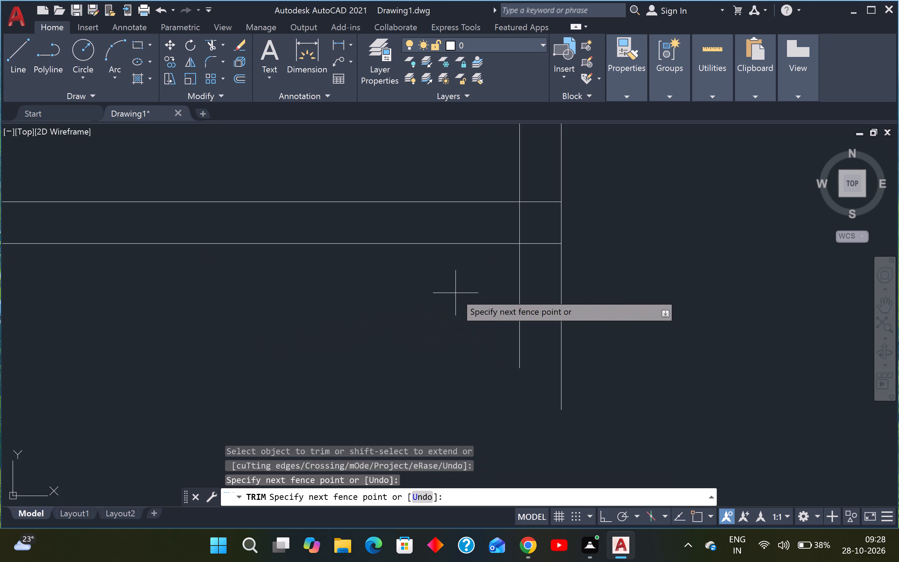
{"action": "left_click", "coordinate": [599, 284]}
{"action": "scroll", "coordinate": [590, 287], "scroll_direction": "down", "scroll_amount": 1}
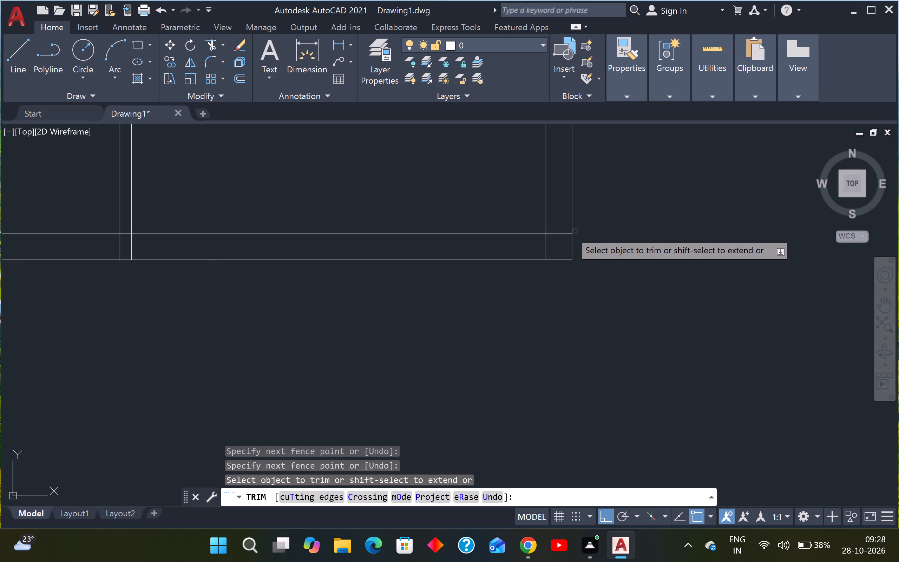
Trim the inner-face overhangs inside the lower-right corner where the set-back wall meets the right outer wall.
{"action": "scroll", "coordinate": [570, 231], "scroll_direction": "up", "scroll_amount": 2}
{"action": "left_click", "coordinate": [564, 223]}
{"action": "left_click", "coordinate": [536, 250]}
{"action": "left_click", "coordinate": [533, 250]}
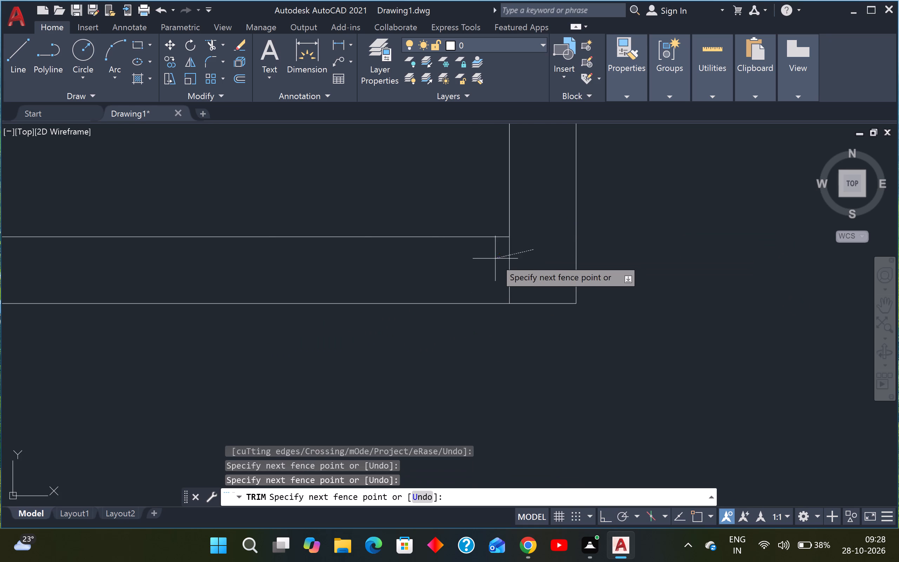
{"action": "left_click", "coordinate": [495, 259]}
Trim the second partition's lines inside the set-back wall and the inner-face piece between them to open the junction.
{"action": "scroll", "coordinate": [495, 259], "scroll_direction": "down", "scroll_amount": 3}
{"action": "scroll", "coordinate": [440, 270], "scroll_direction": "down", "scroll_amount": 3}
{"action": "scroll", "coordinate": [353, 266], "scroll_direction": "up", "scroll_amount": 2}
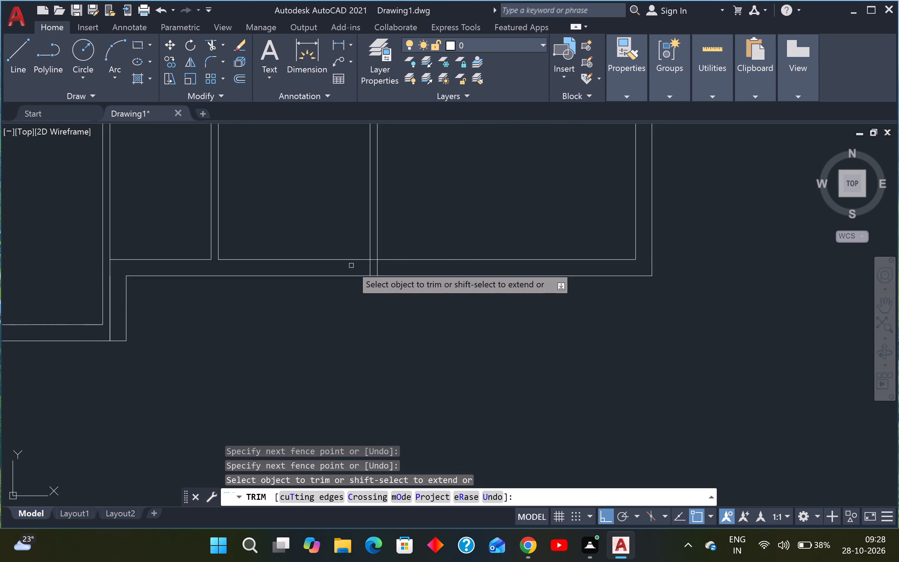
{"action": "scroll", "coordinate": [351, 266], "scroll_direction": "up", "scroll_amount": 2}
{"action": "left_click", "coordinate": [383, 263]}
{"action": "left_click", "coordinate": [443, 262]}
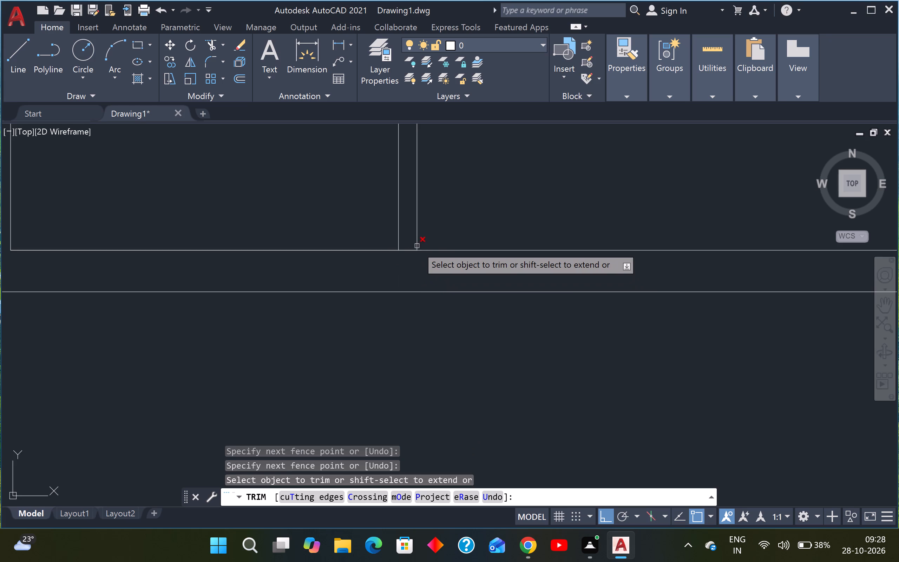
{"action": "scroll", "coordinate": [417, 246], "scroll_direction": "up", "scroll_amount": 3}
{"action": "left_click", "coordinate": [392, 246]}
{"action": "left_click", "coordinate": [361, 281]}
Examine the trimmed setback and the corner beside the partition for leftover line pieces.
{"action": "scroll", "coordinate": [361, 281], "scroll_direction": "down", "scroll_amount": 1}
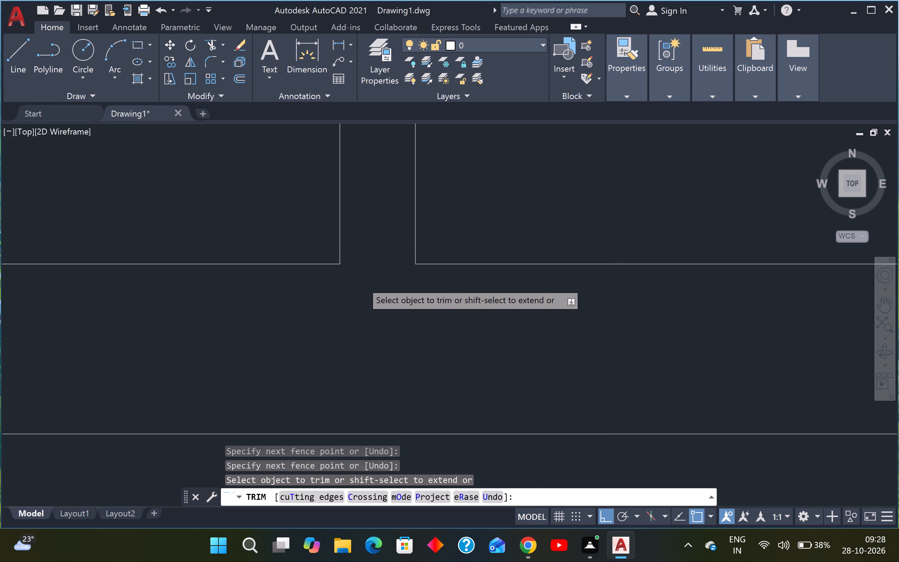
{"action": "scroll", "coordinate": [361, 281], "scroll_direction": "down", "scroll_amount": 8}
{"action": "middle_click_drag", "start_coordinate": [313, 328], "coordinate": [368, 329]}
{"action": "scroll", "coordinate": [336, 296], "scroll_direction": "up", "scroll_amount": 1}
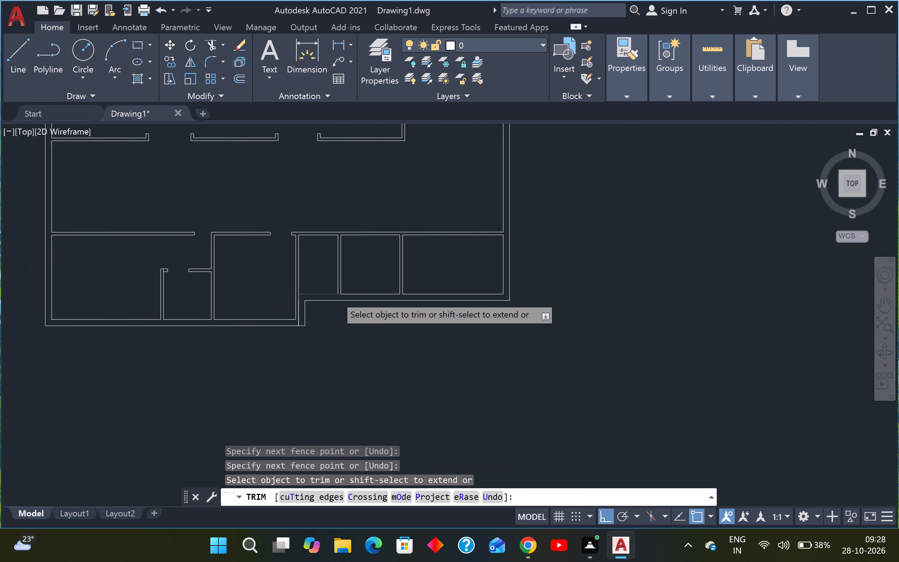
{"action": "scroll", "coordinate": [336, 296], "scroll_direction": "up", "scroll_amount": 4}
{"action": "scroll", "coordinate": [333, 296], "scroll_direction": "down", "scroll_amount": 3}
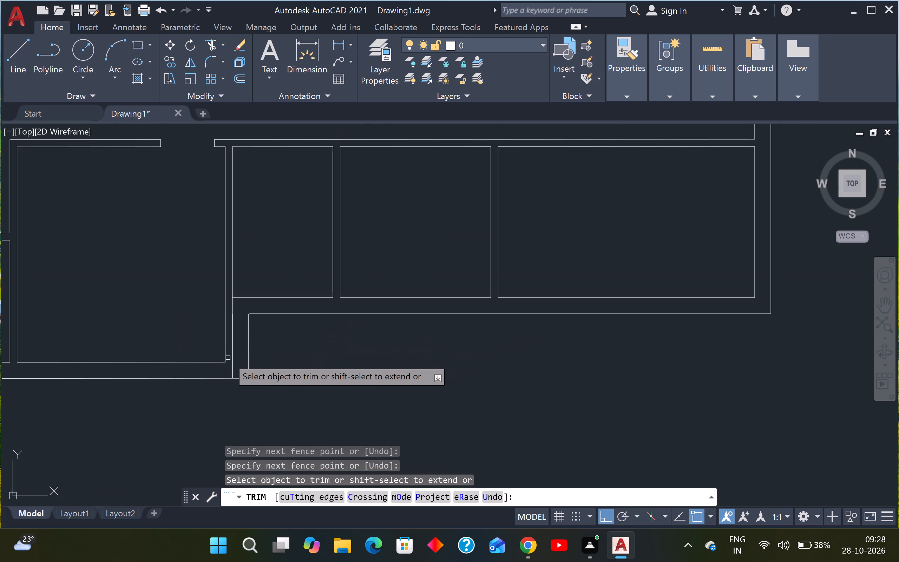
{"action": "scroll", "coordinate": [232, 365], "scroll_direction": "up", "scroll_amount": 2}
{"action": "scroll", "coordinate": [232, 365], "scroll_direction": "down", "scroll_amount": 1}
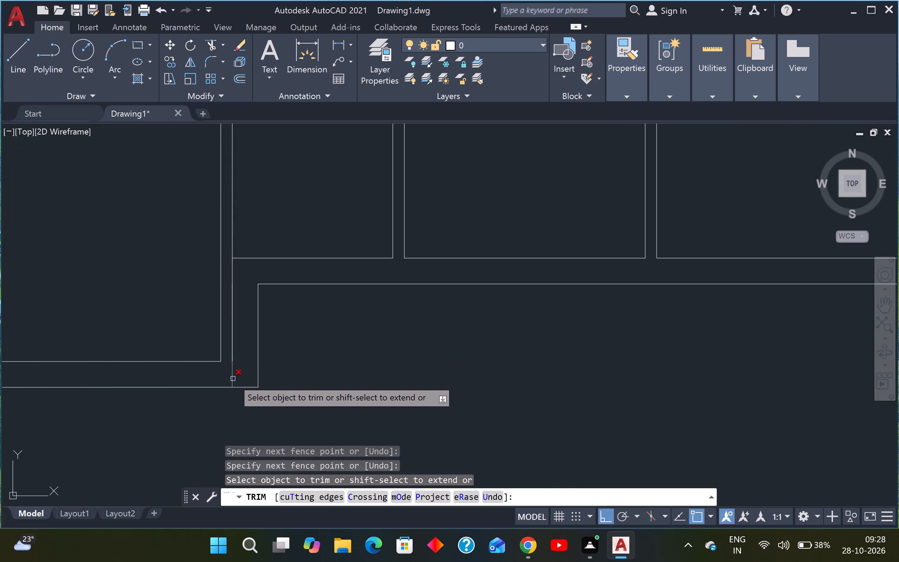
{"action": "scroll", "coordinate": [233, 379], "scroll_direction": "up", "scroll_amount": 1}
{"action": "scroll", "coordinate": [233, 379], "scroll_direction": "down", "scroll_amount": 3}
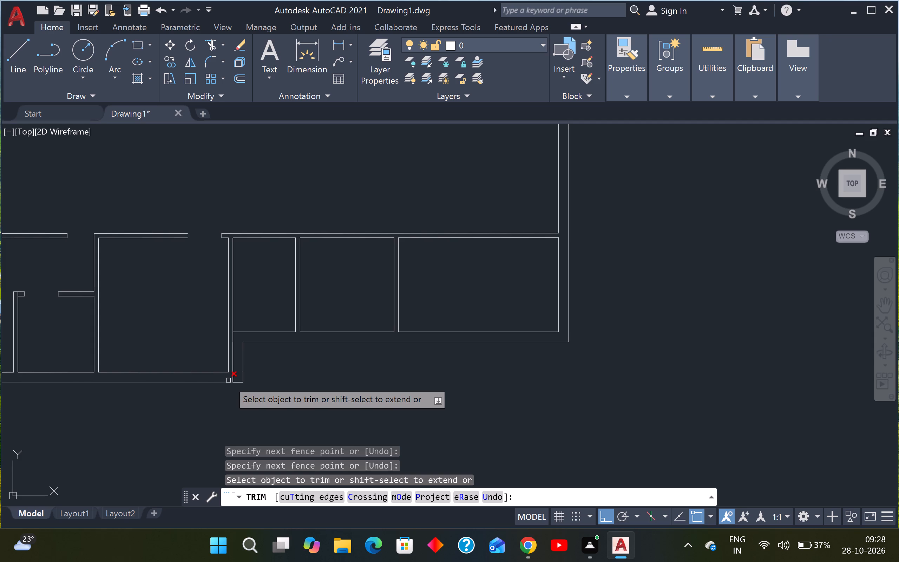
{"action": "key", "text": "Escape"}
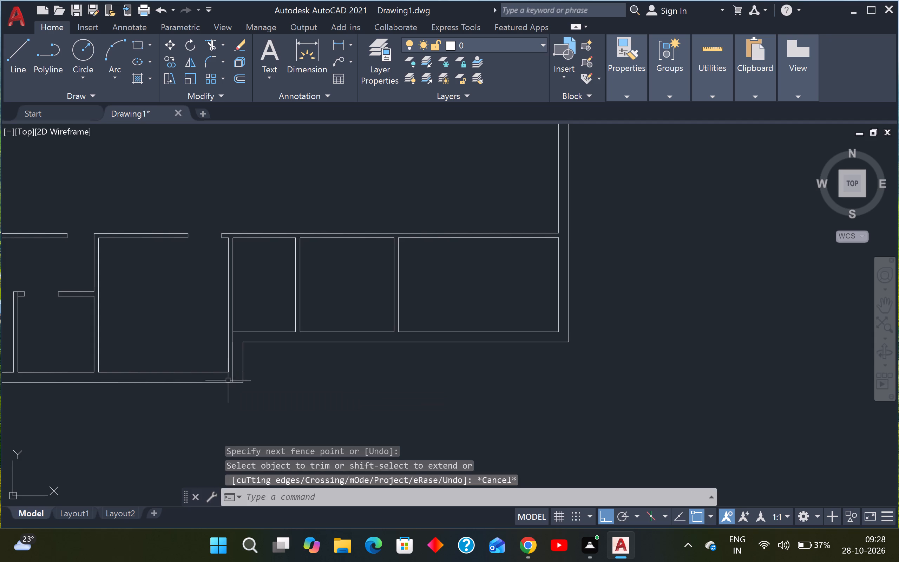
Move the 2'-3" vertical line from the partition's right face to its left face at the bottom wall's inner corner.
{"action": "scroll", "coordinate": [237, 365], "scroll_direction": "up", "scroll_amount": 2}
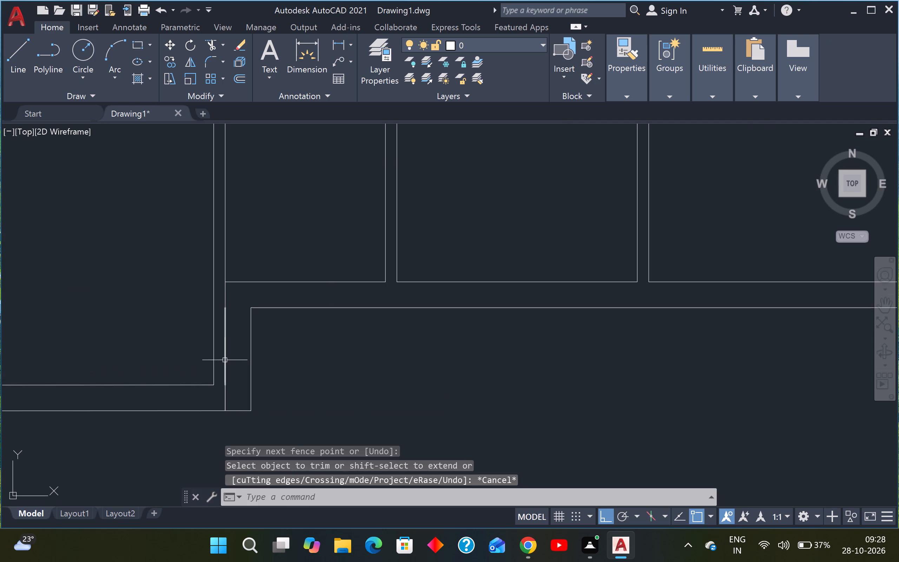
{"action": "left_click", "coordinate": [225, 360]}
{"action": "key", "text": "m"}
{"action": "key", "text": "space"}
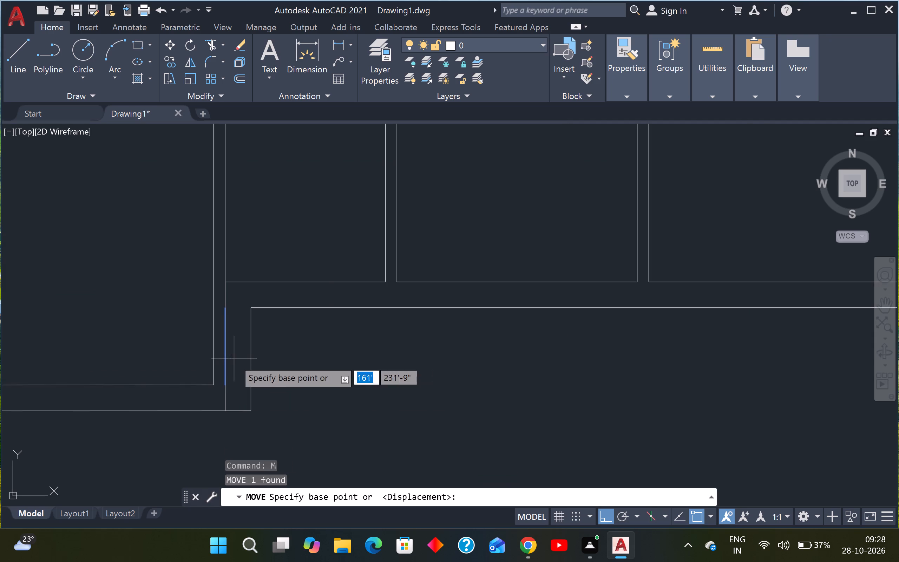
{"action": "left_click", "coordinate": [228, 381]}
{"action": "left_click", "coordinate": [215, 381]}
{"action": "key", "text": "Escape"}
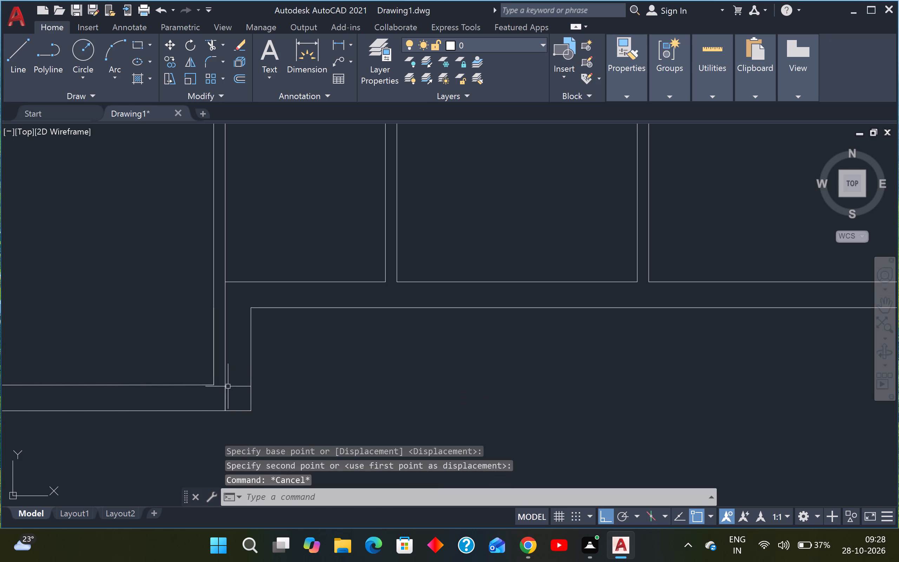
Move the two short vertical lines across the bottom wall 4" left, in line with the partition's left face.
{"action": "left_click", "coordinate": [235, 393]}
{"action": "left_click", "coordinate": [208, 400]}
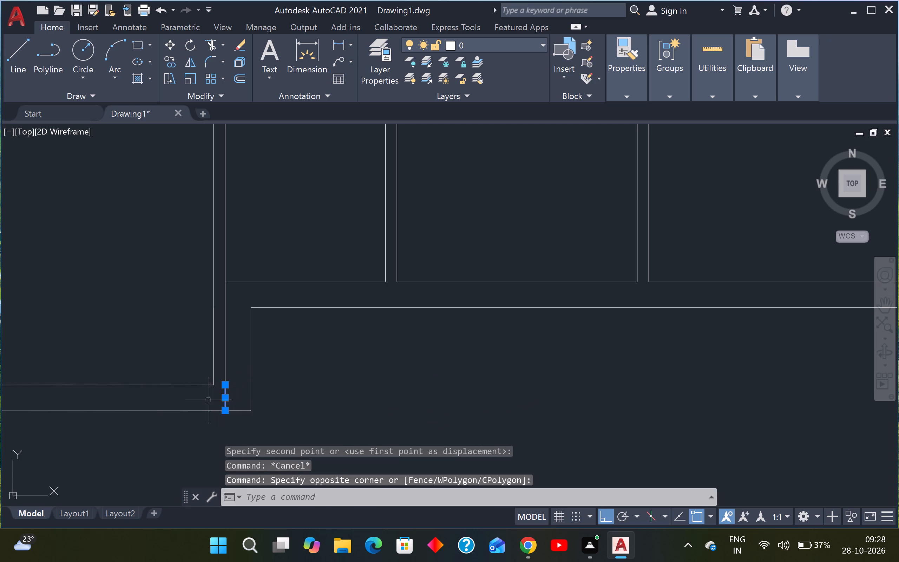
{"action": "key", "text": "m"}
{"action": "key", "text": "space"}
{"action": "left_click", "coordinate": [229, 386]}
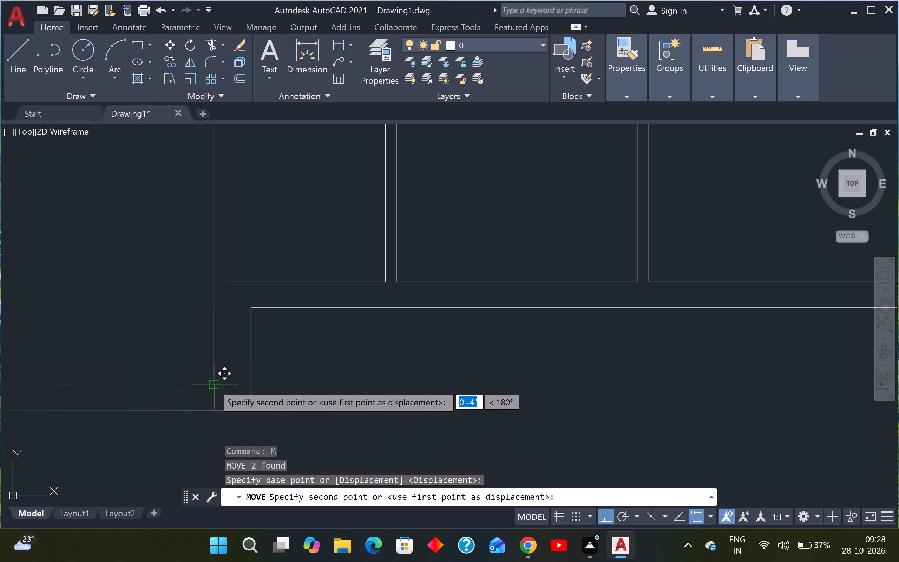
{"action": "left_click", "coordinate": [212, 384]}
{"action": "key", "text": "Escape"}
Move the vertical line on the partition's right face 4" left onto its left face, beside the setback.
{"action": "left_click", "coordinate": [234, 370]}
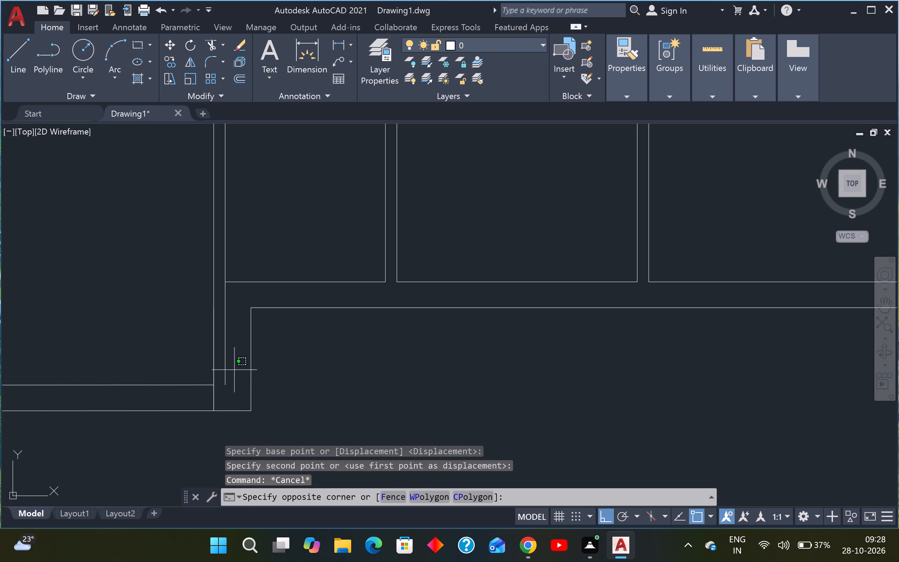
{"action": "left_click", "coordinate": [220, 378]}
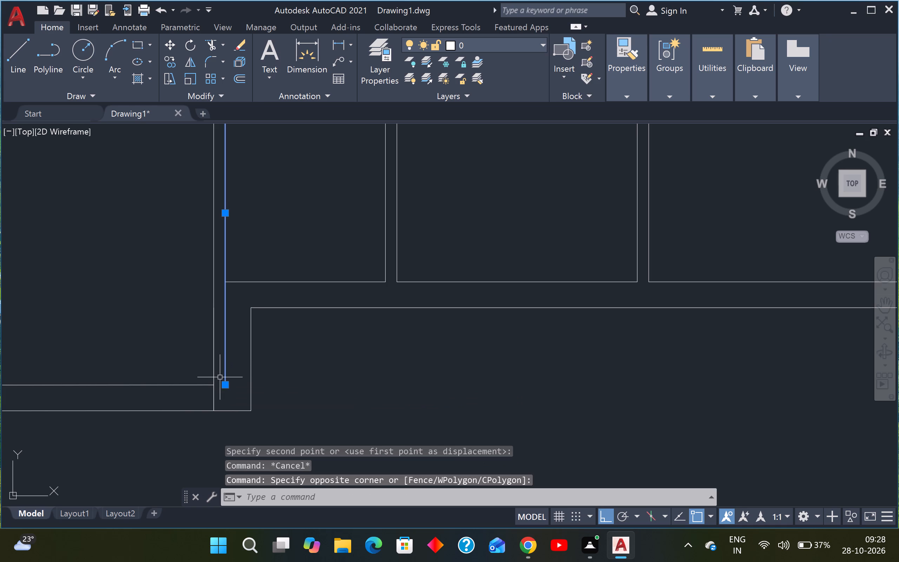
{"action": "type", "text": "M"}
{"action": "key", "text": "space"}
{"action": "left_click", "coordinate": [221, 385]}
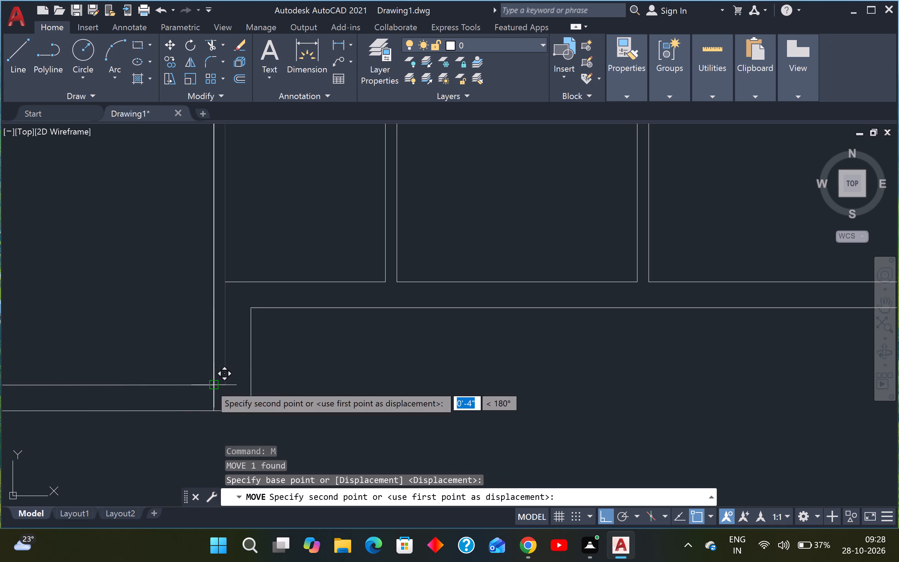
{"action": "left_click", "coordinate": [210, 385]}
{"action": "scroll", "coordinate": [210, 385], "scroll_direction": "down", "scroll_amount": 2}
{"action": "key", "text": "Escape"}
{"action": "key", "text": "Escape"}
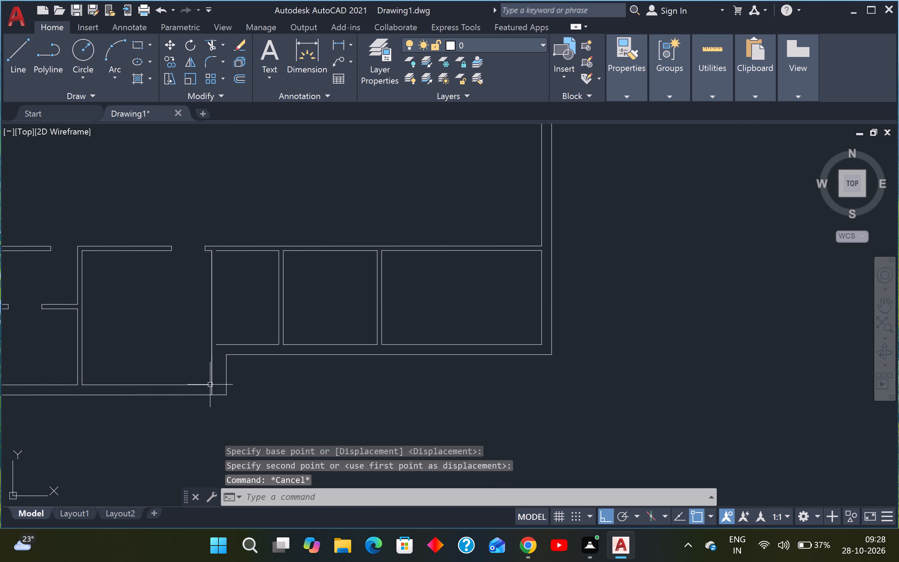
{"action": "key", "text": "Escape"}
Offset the partition's left-face line 9" to the right to form the set-back wall's outer face.
{"action": "scroll", "coordinate": [211, 384], "scroll_direction": "up", "scroll_amount": 3}
{"action": "scroll", "coordinate": [212, 377], "scroll_direction": "down", "scroll_amount": 1}
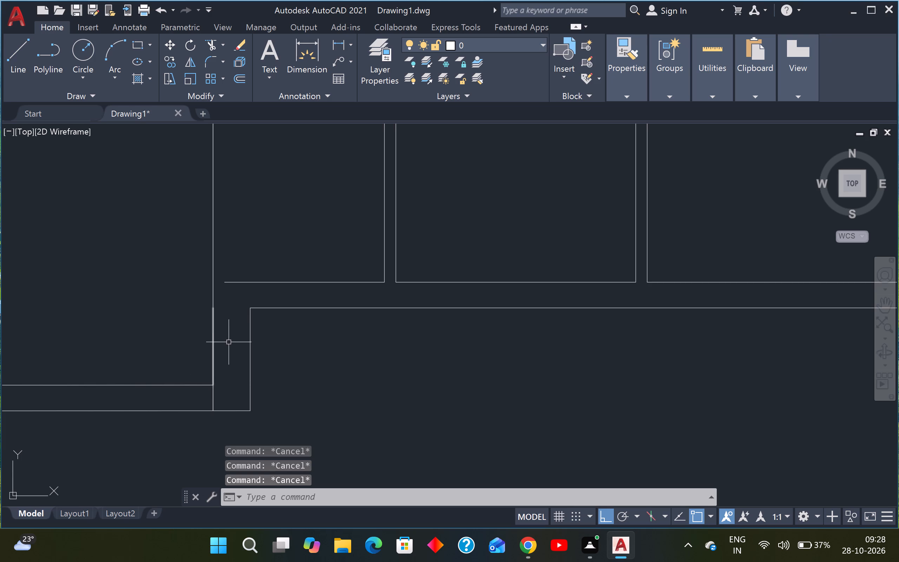
{"action": "scroll", "coordinate": [229, 341], "scroll_direction": "down", "scroll_amount": 2}
{"action": "type", "text": "O"}
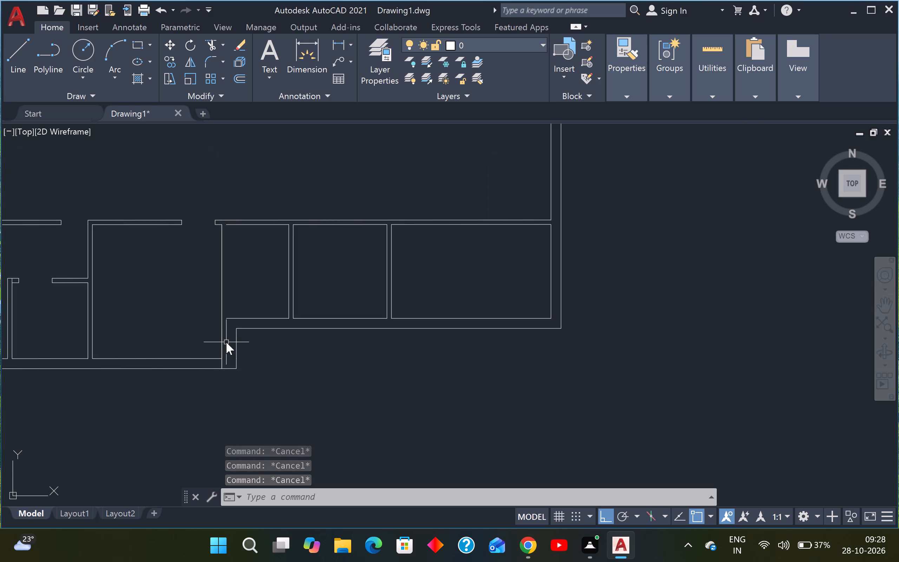
{"action": "key", "text": "space"}
{"action": "key", "text": "space"}
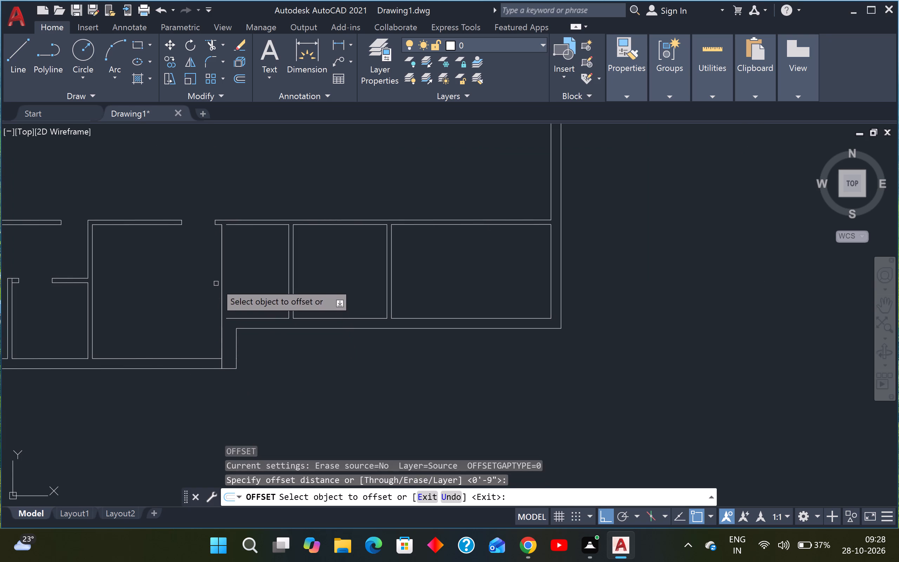
{"action": "left_click", "coordinate": [222, 282]}
{"action": "left_click", "coordinate": [243, 280]}
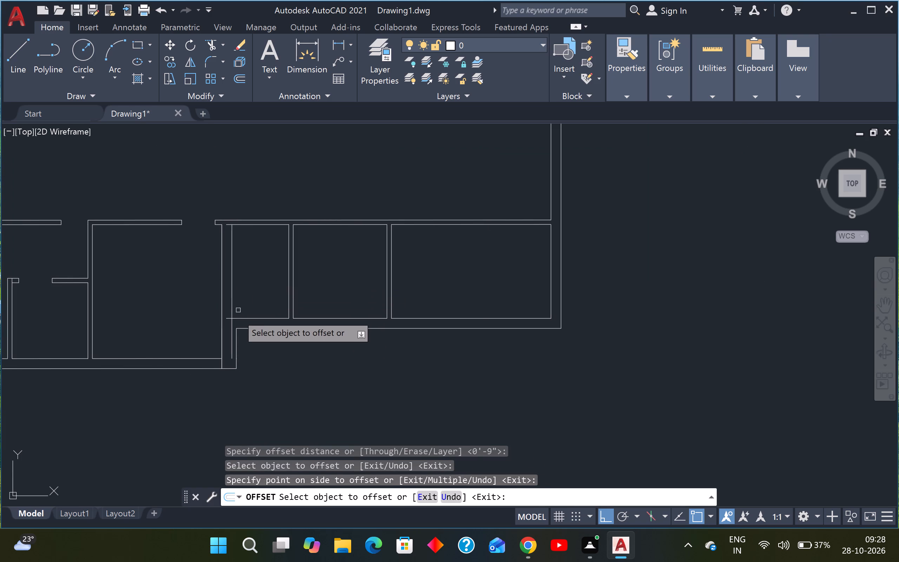
{"action": "scroll", "coordinate": [235, 322], "scroll_direction": "up", "scroll_amount": 2}
{"action": "key", "text": "Escape"}
{"action": "key", "text": "Escape"}
Delete the two old short vertical lines that formed the setback's outer face.
{"action": "left_click", "coordinate": [252, 353]}
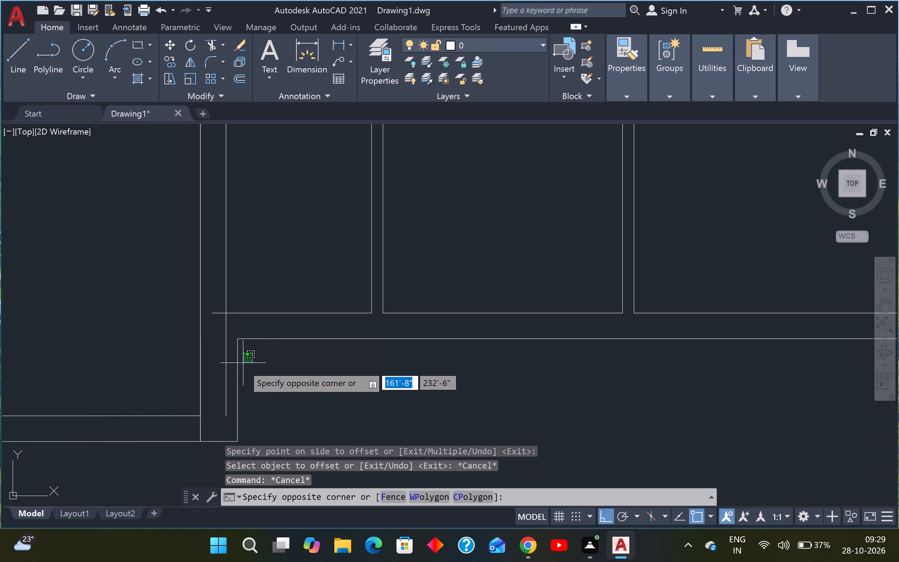
{"action": "left_click", "coordinate": [234, 372]}
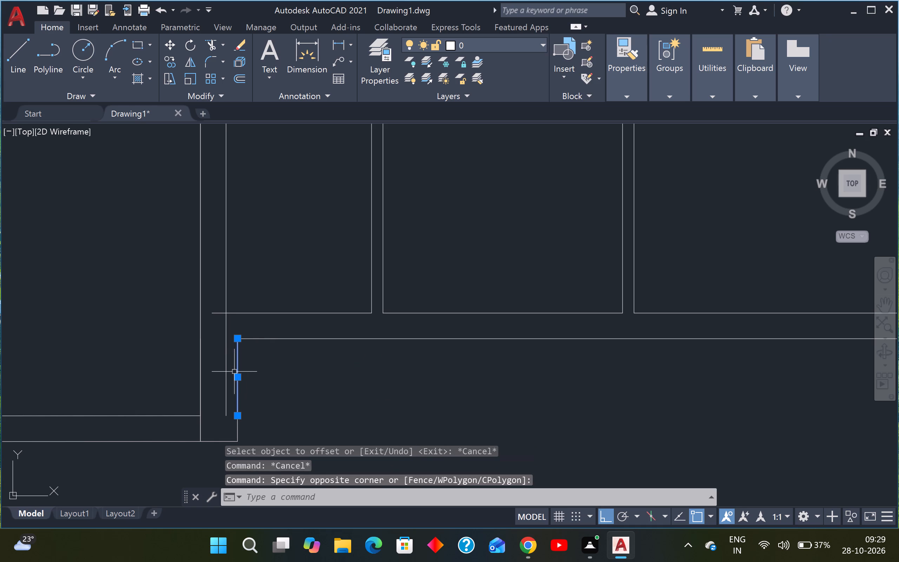
{"action": "key", "text": "Delete"}
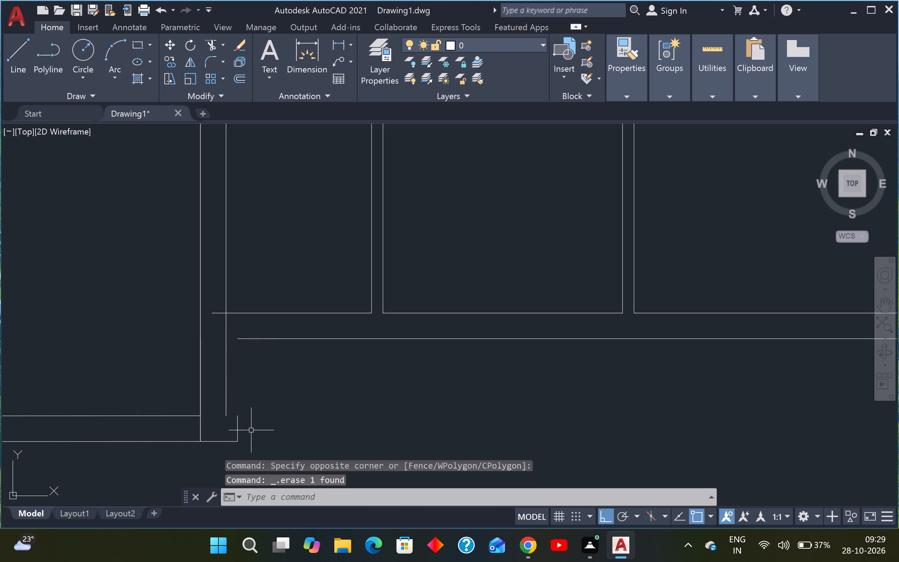
{"action": "left_click_drag", "start_coordinate": [250, 427], "coordinate": [246, 426]}
{"action": "left_click", "coordinate": [235, 426]}
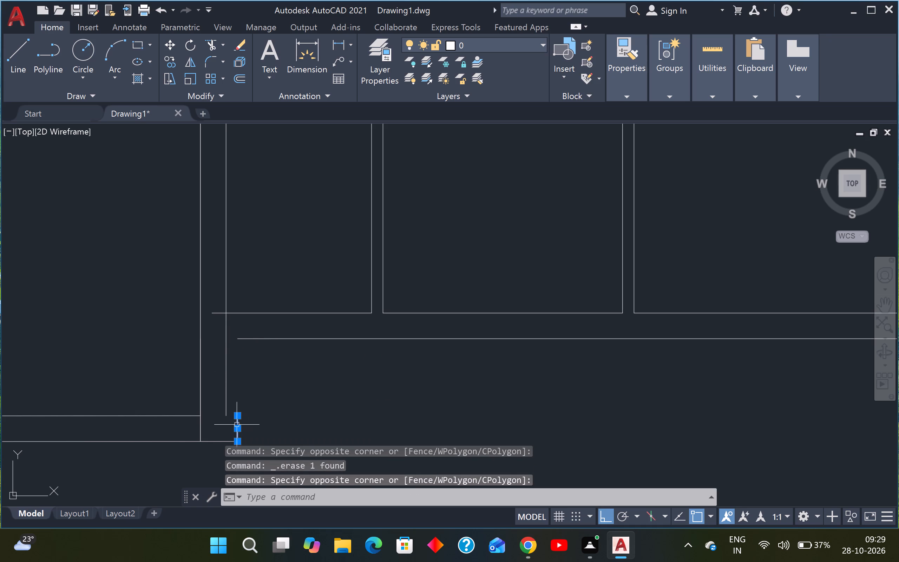
{"action": "key", "text": "Delete"}
Draw a short horizontal line from the set-back wall's outer-face end leftward across the new 9" offset line.
{"action": "key", "text": "l"}
{"action": "key", "text": "space"}
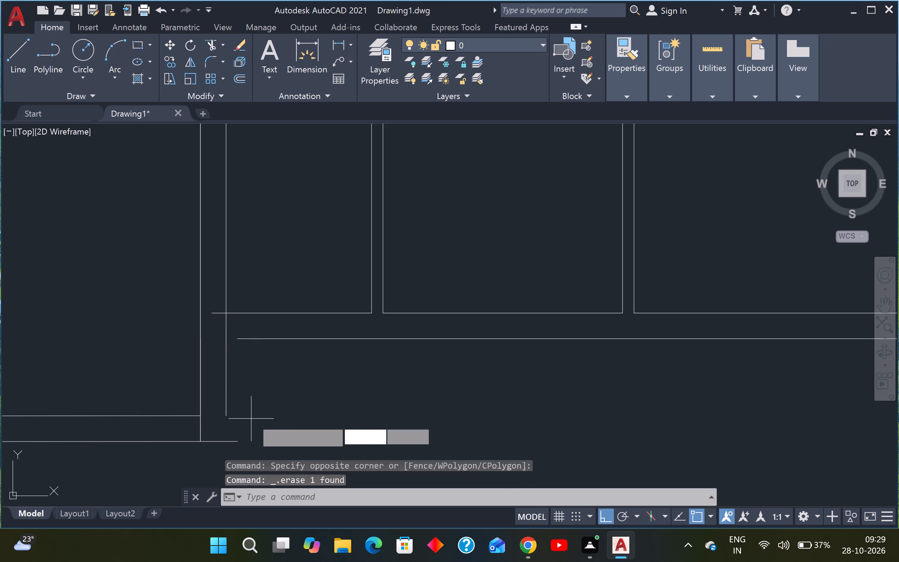
{"action": "scroll", "coordinate": [232, 337], "scroll_direction": "up", "scroll_amount": 2}
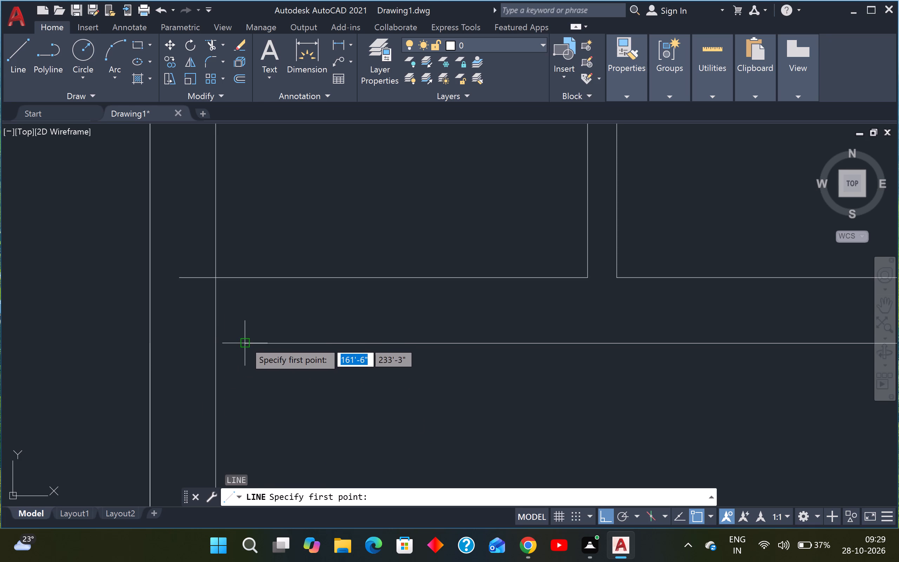
{"action": "left_click", "coordinate": [244, 341]}
{"action": "left_click", "coordinate": [203, 340]}
{"action": "key", "text": "Escape"}
Draw a vertical line about 1' down from the offset line's lower end, past the bottom wall's outer face.
{"action": "scroll", "coordinate": [205, 341], "scroll_direction": "down", "scroll_amount": 3}
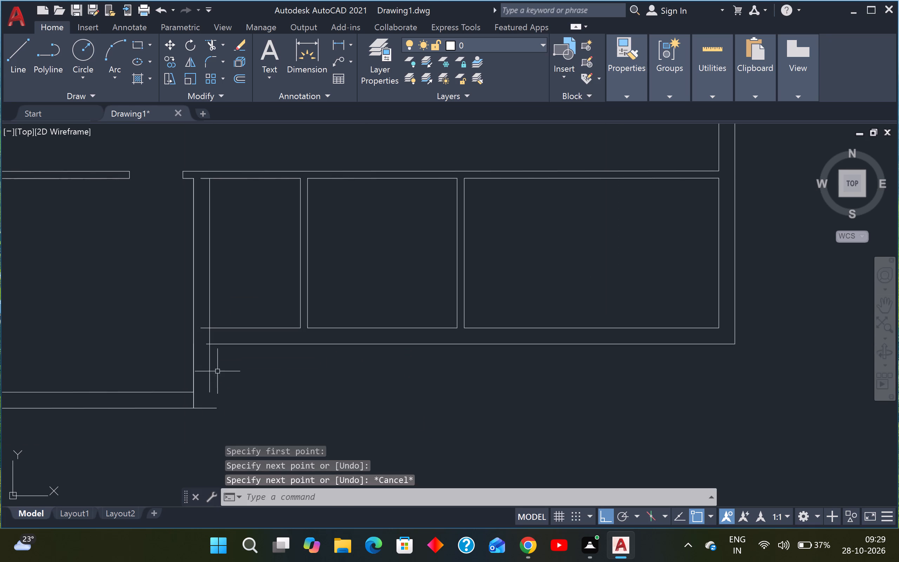
{"action": "key", "text": "space"}
{"action": "scroll", "coordinate": [212, 403], "scroll_direction": "up", "scroll_amount": 3}
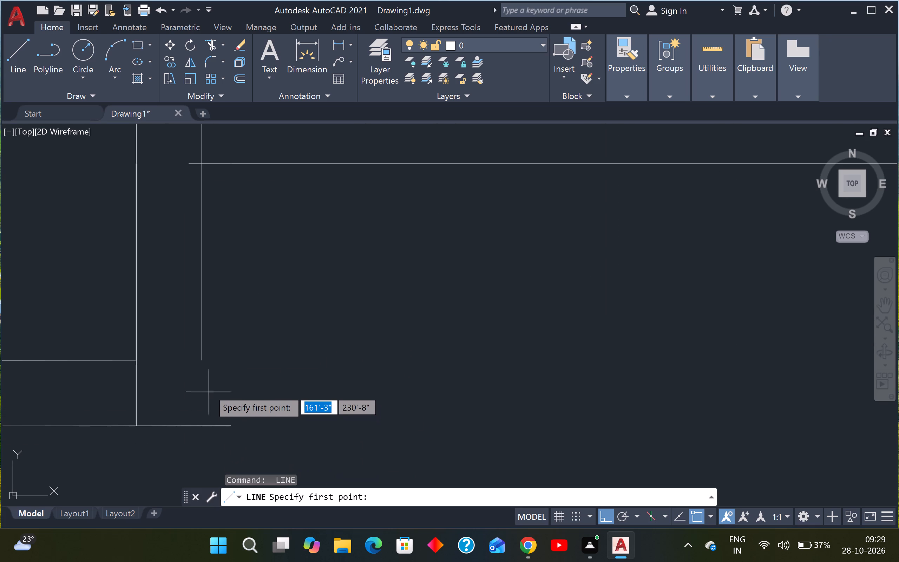
{"action": "left_click", "coordinate": [202, 359]}
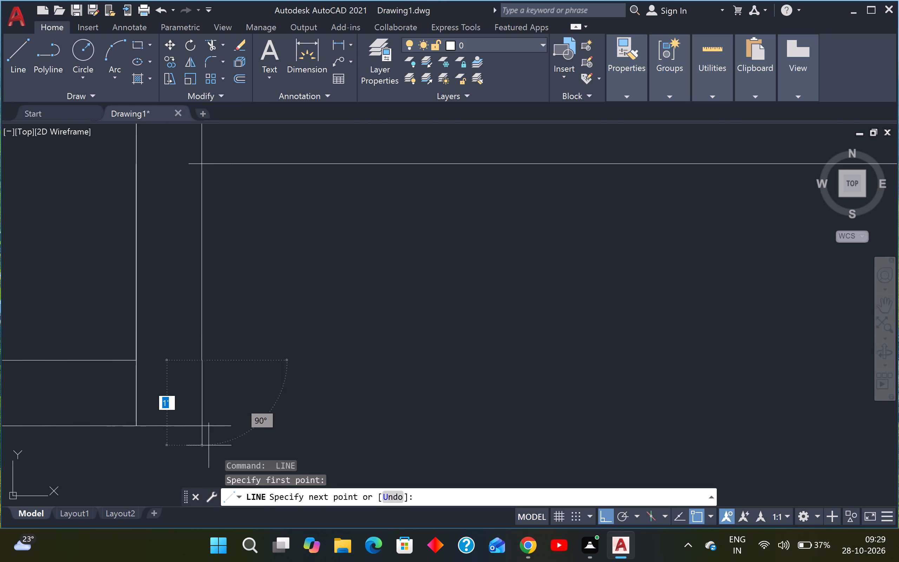
{"action": "left_click", "coordinate": [205, 448]}
{"action": "key", "text": "Escape"}
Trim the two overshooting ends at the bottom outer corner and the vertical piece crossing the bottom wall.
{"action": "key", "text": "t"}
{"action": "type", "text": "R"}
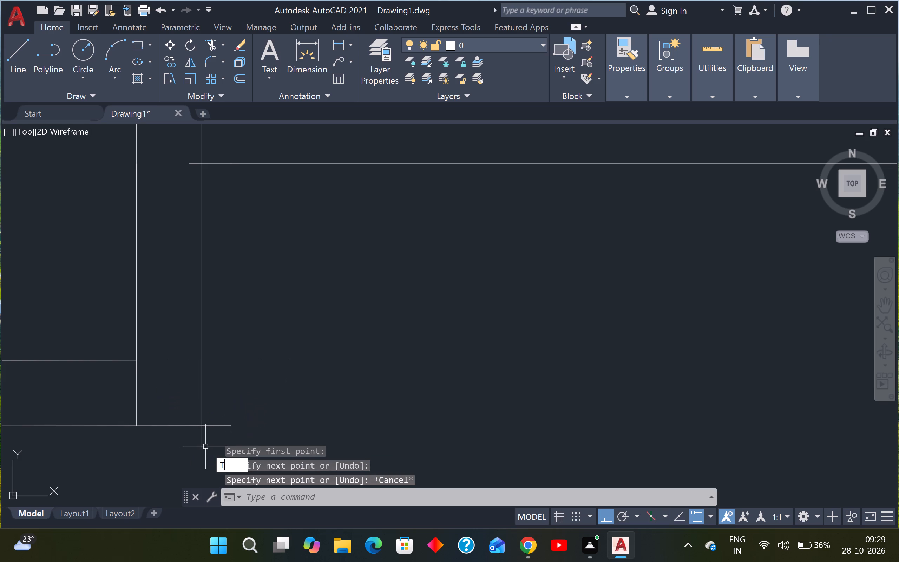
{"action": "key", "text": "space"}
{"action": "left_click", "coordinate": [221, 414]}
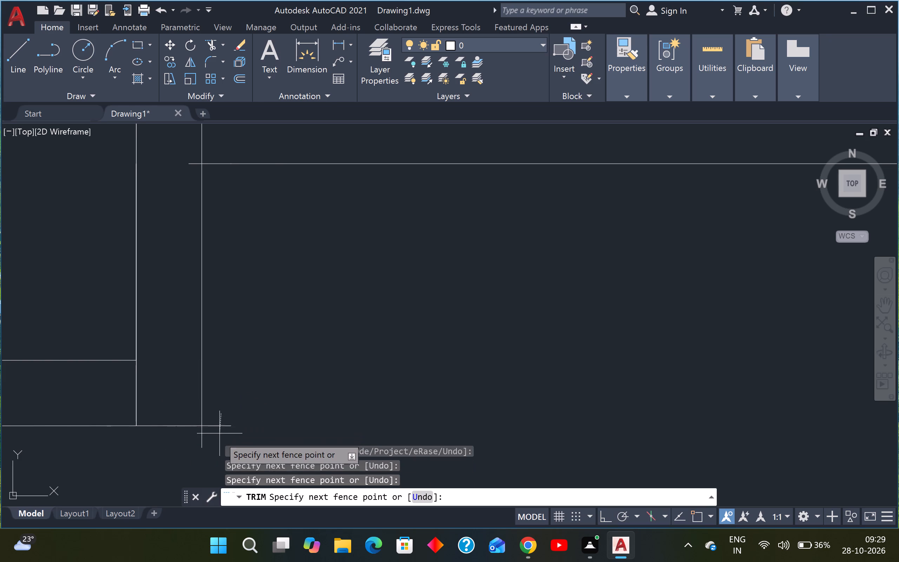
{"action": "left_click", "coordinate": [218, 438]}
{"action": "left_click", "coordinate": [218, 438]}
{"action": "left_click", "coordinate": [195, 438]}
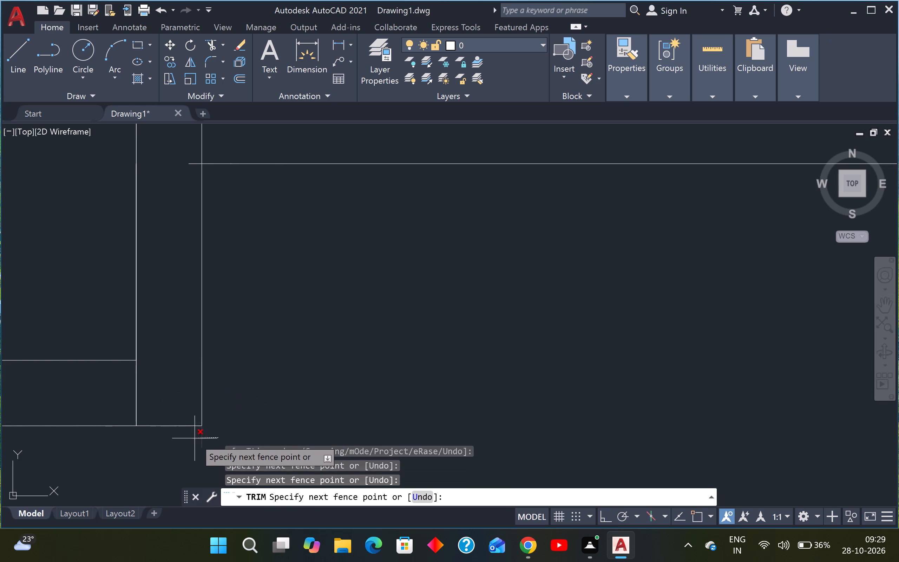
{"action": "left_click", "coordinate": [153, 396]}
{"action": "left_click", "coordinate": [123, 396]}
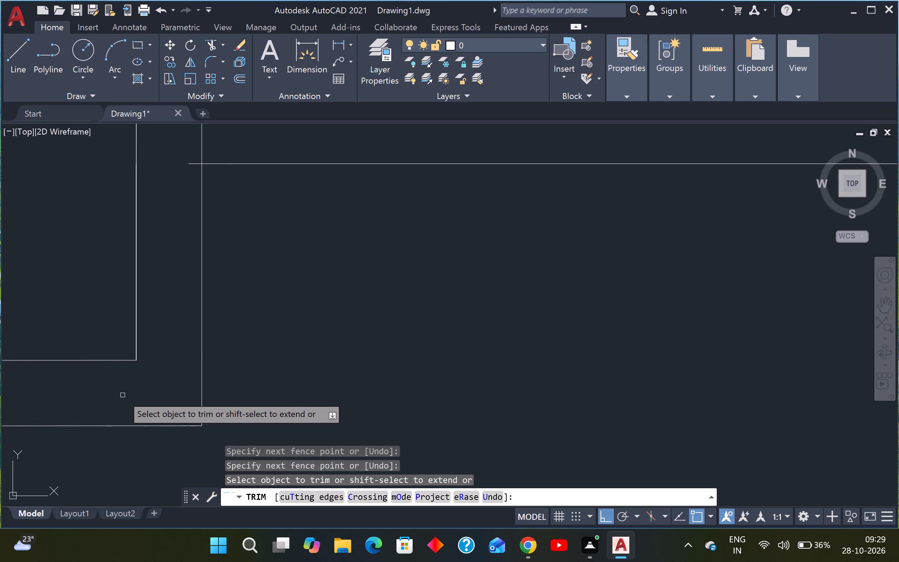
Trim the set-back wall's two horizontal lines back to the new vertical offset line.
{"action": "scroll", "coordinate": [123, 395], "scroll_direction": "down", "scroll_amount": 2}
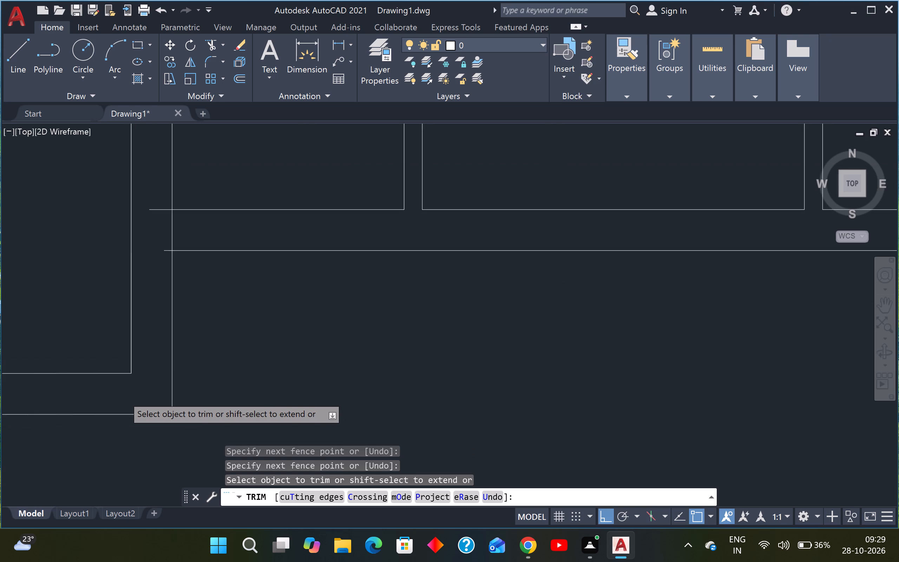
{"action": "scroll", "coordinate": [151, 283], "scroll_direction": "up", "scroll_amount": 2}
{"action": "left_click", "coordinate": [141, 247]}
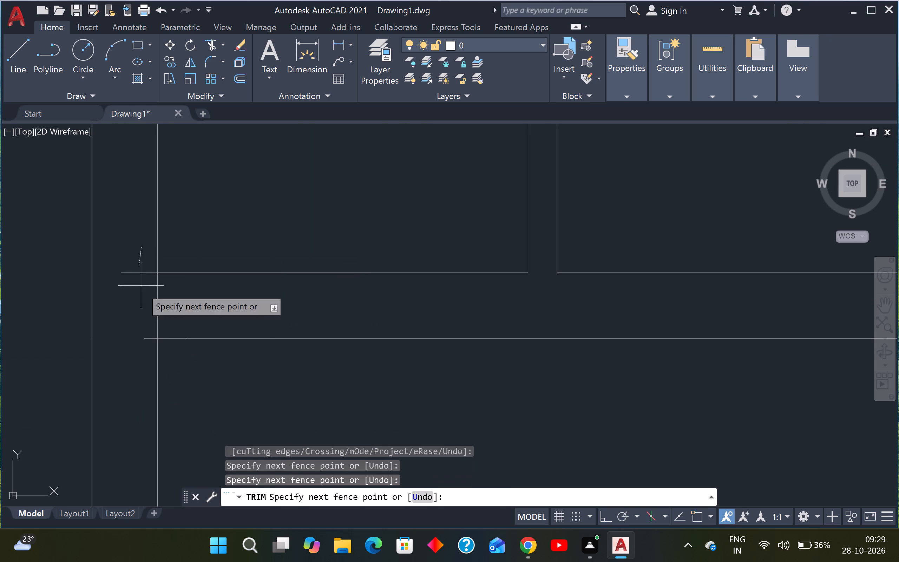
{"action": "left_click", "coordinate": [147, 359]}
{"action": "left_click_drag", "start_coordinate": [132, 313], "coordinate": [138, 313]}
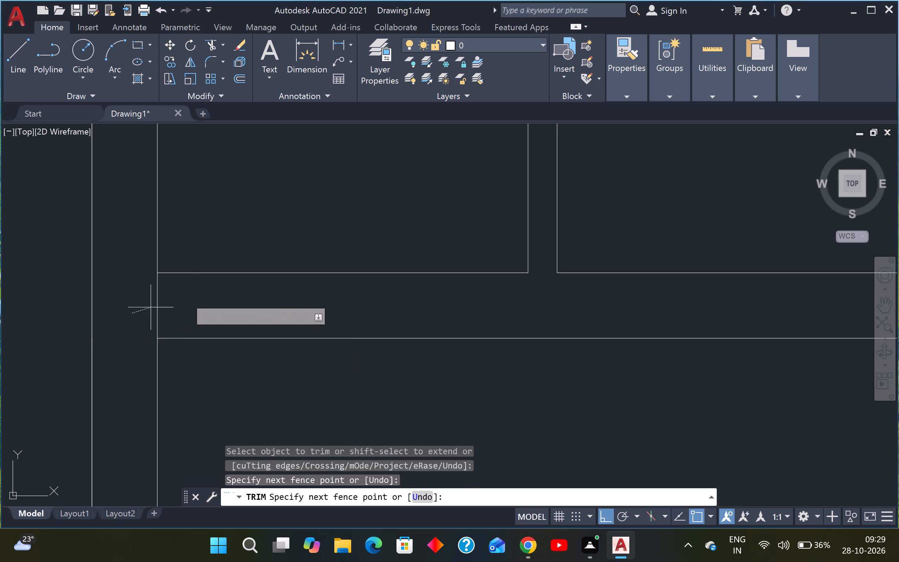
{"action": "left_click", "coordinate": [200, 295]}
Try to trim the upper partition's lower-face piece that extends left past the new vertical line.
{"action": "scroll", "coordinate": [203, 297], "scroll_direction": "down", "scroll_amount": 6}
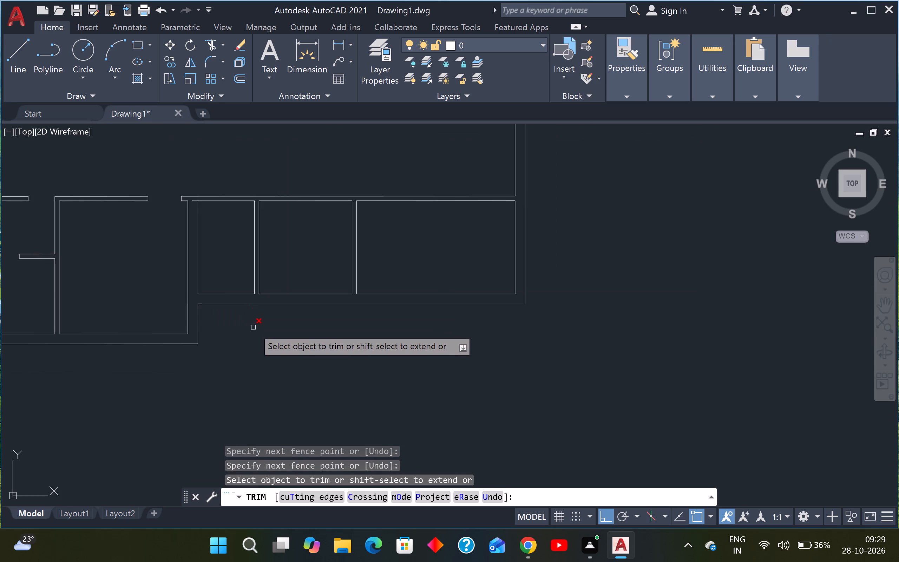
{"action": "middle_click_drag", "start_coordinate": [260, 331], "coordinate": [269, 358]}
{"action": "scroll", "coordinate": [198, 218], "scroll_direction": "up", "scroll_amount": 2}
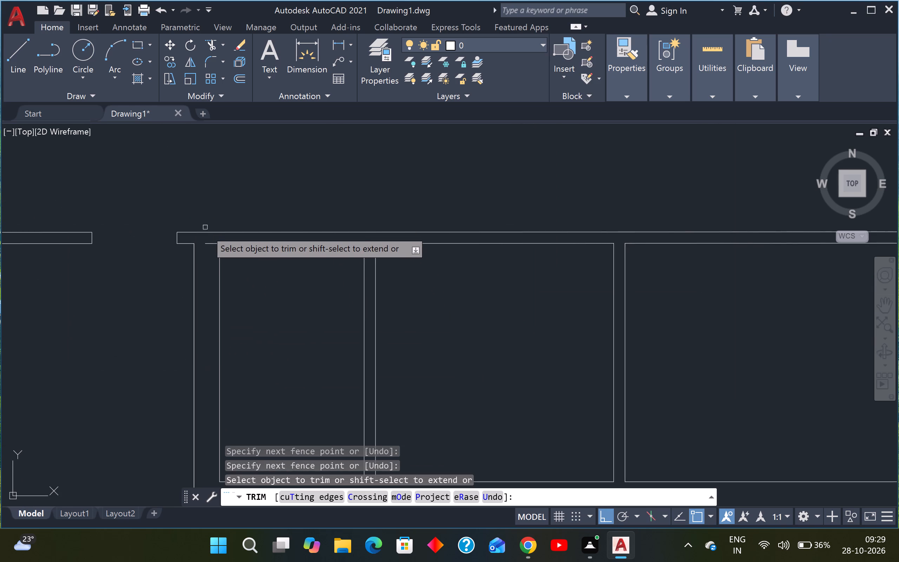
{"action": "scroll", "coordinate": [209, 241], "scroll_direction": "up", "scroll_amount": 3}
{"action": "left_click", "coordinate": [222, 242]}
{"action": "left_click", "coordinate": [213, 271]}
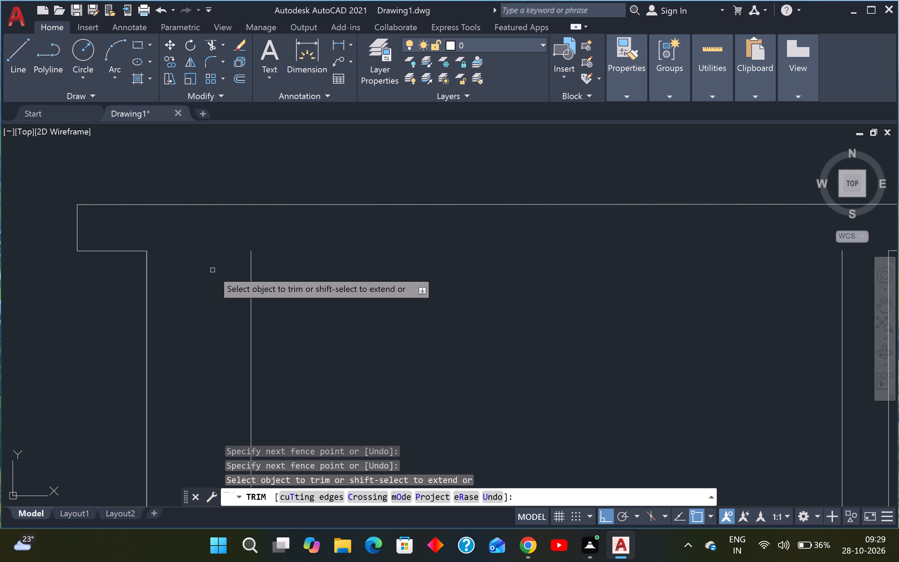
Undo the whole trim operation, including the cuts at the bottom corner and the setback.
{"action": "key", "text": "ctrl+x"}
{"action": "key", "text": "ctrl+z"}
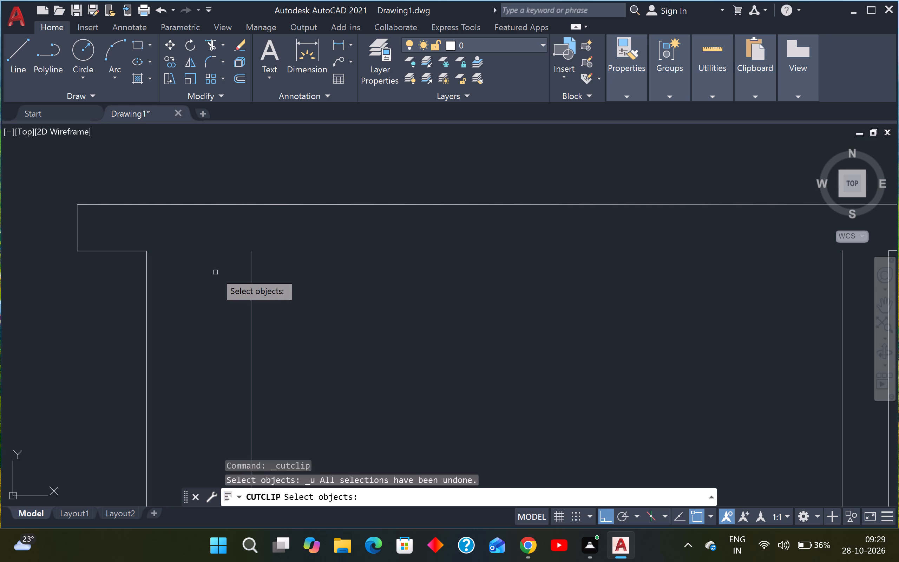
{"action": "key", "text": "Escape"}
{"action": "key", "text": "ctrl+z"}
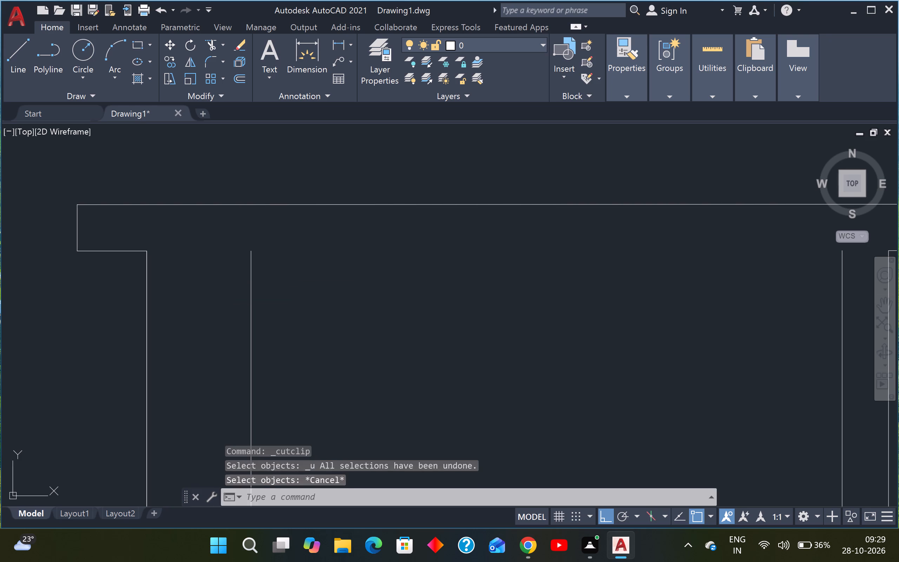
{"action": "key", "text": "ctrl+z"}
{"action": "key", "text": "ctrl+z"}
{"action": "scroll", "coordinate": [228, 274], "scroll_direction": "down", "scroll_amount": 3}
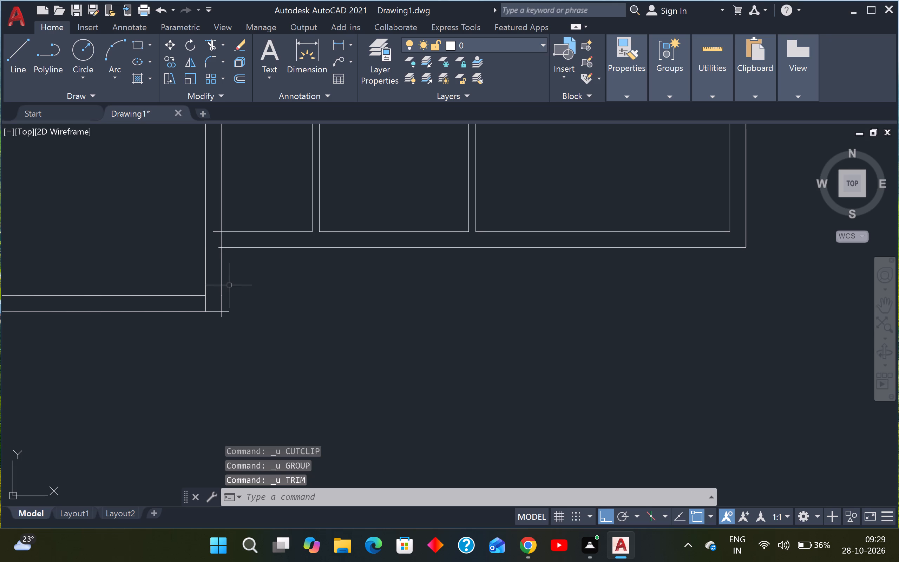
Trim the vertical piece crossing the bottom wall and the two overshooting line ends at its outer corner.
{"action": "type", "text": "TR"}
{"action": "key", "text": "space"}
{"action": "scroll", "coordinate": [234, 310], "scroll_direction": "up", "scroll_amount": 2}
{"action": "scroll", "coordinate": [154, 282], "scroll_direction": "up", "scroll_amount": 2}
{"action": "left_click", "coordinate": [152, 289]}
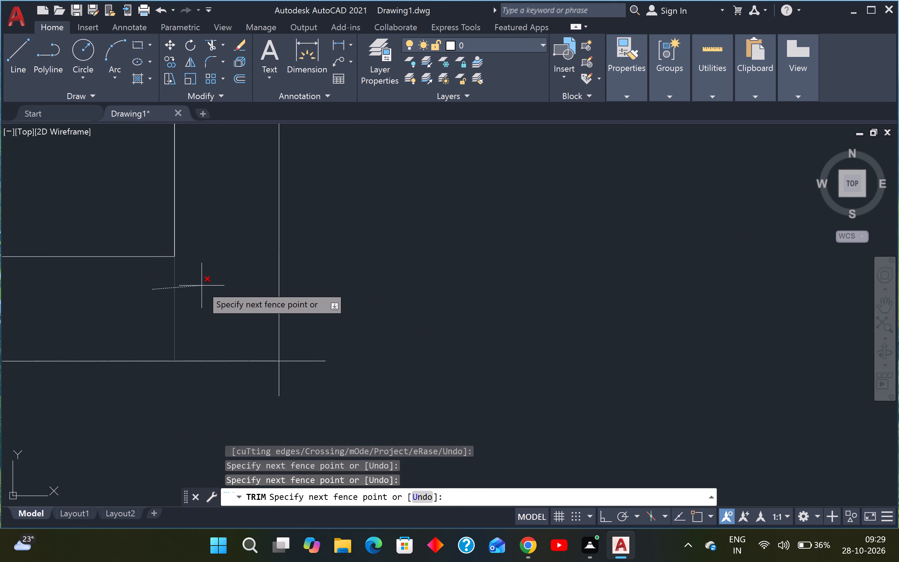
{"action": "left_click", "coordinate": [202, 286]}
{"action": "scroll", "coordinate": [291, 369], "scroll_direction": "up", "scroll_amount": 3}
{"action": "left_click", "coordinate": [305, 330]}
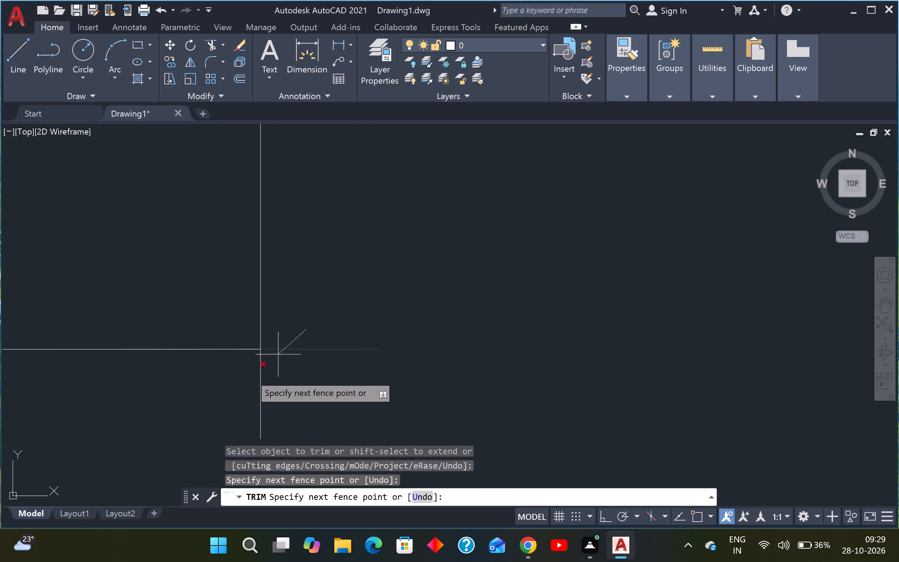
{"action": "left_click", "coordinate": [243, 376]}
Trim the bottom wall's two horizontal ends overshooting at the setback, plus the vertical piece between them.
{"action": "scroll", "coordinate": [245, 374], "scroll_direction": "down", "scroll_amount": 6}
{"action": "scroll", "coordinate": [227, 325], "scroll_direction": "down", "scroll_amount": 3}
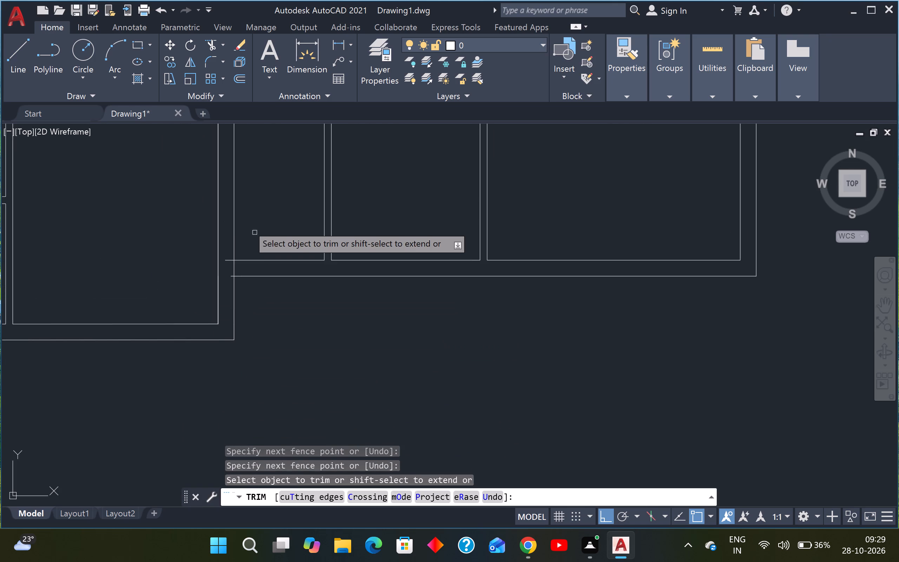
{"action": "scroll", "coordinate": [232, 242], "scroll_direction": "up", "scroll_amount": 2}
{"action": "scroll", "coordinate": [231, 284], "scroll_direction": "up", "scroll_amount": 3}
{"action": "left_click", "coordinate": [227, 264]}
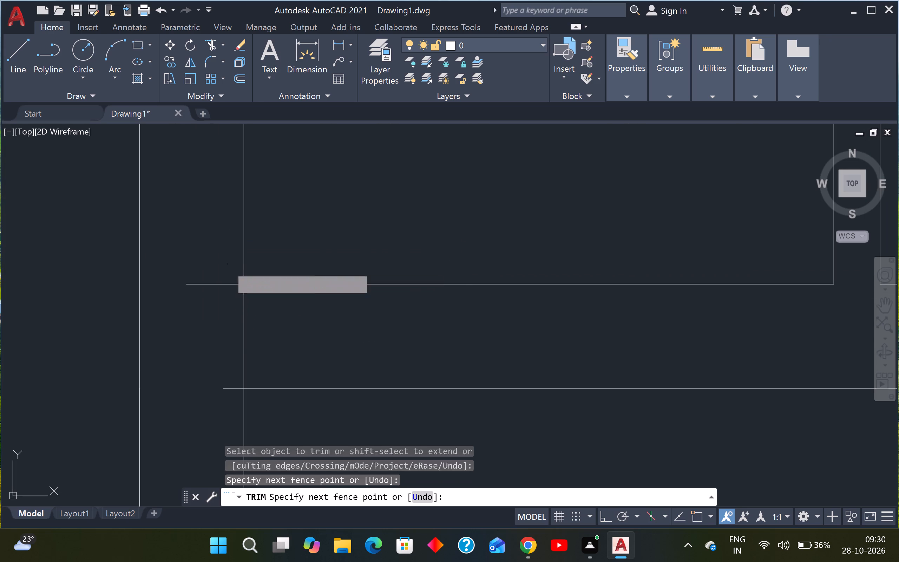
{"action": "left_click", "coordinate": [233, 397]}
{"action": "left_click", "coordinate": [237, 365]}
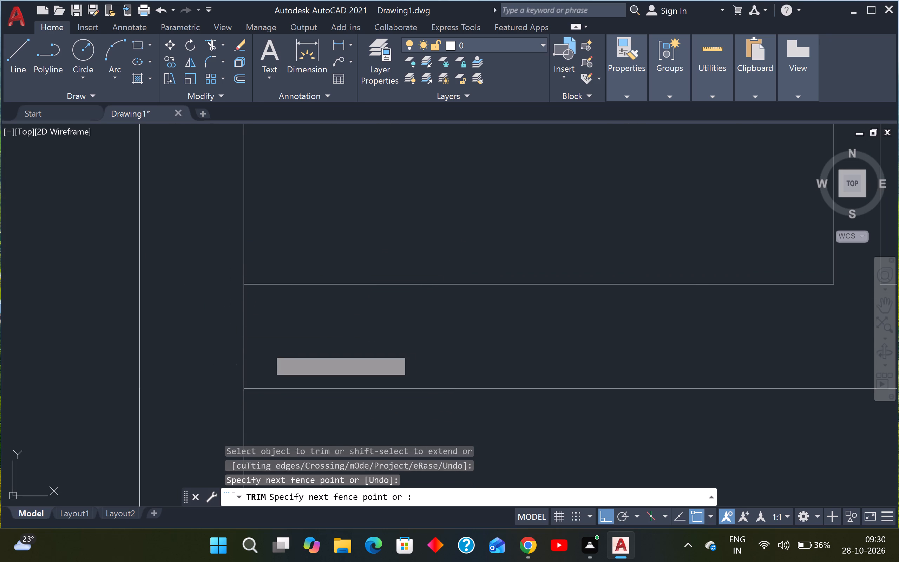
{"action": "left_click", "coordinate": [284, 342]}
Trim the upper partition's lower-face stub that extends left past the rebuilt setback wall's vertical line.
{"action": "scroll", "coordinate": [275, 338], "scroll_direction": "down", "scroll_amount": 6}
{"action": "scroll", "coordinate": [254, 319], "scroll_direction": "down", "scroll_amount": 1}
{"action": "scroll", "coordinate": [251, 229], "scroll_direction": "up", "scroll_amount": 5}
{"action": "left_click_drag", "start_coordinate": [271, 224], "coordinate": [271, 224]}
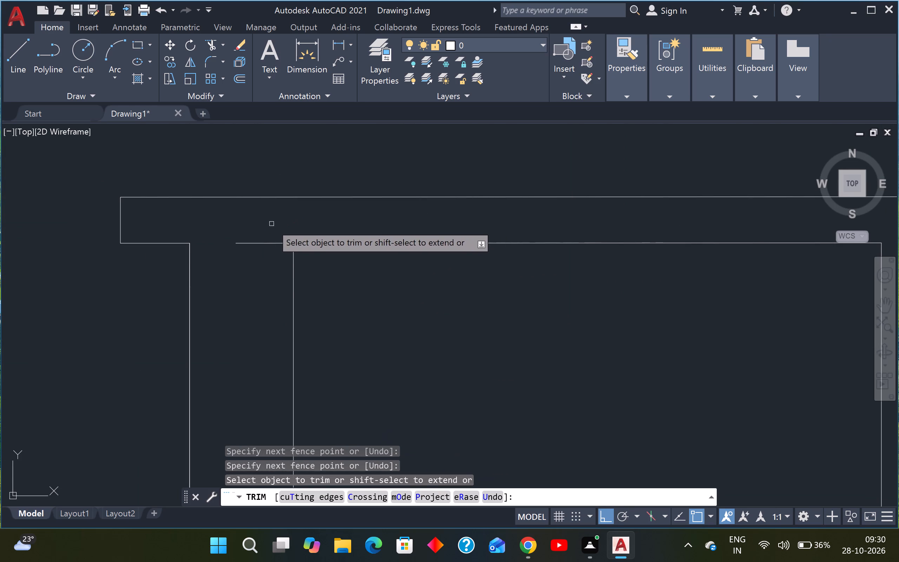
{"action": "left_click_drag", "start_coordinate": [271, 224], "coordinate": [270, 227]}
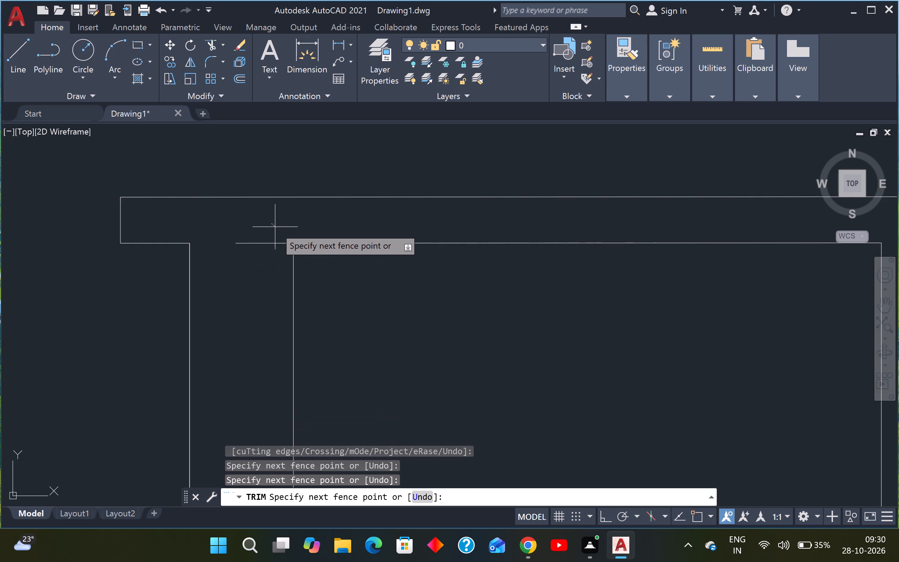
{"action": "left_click", "coordinate": [275, 227]}
{"action": "left_click", "coordinate": [257, 321], "text": "shift"}
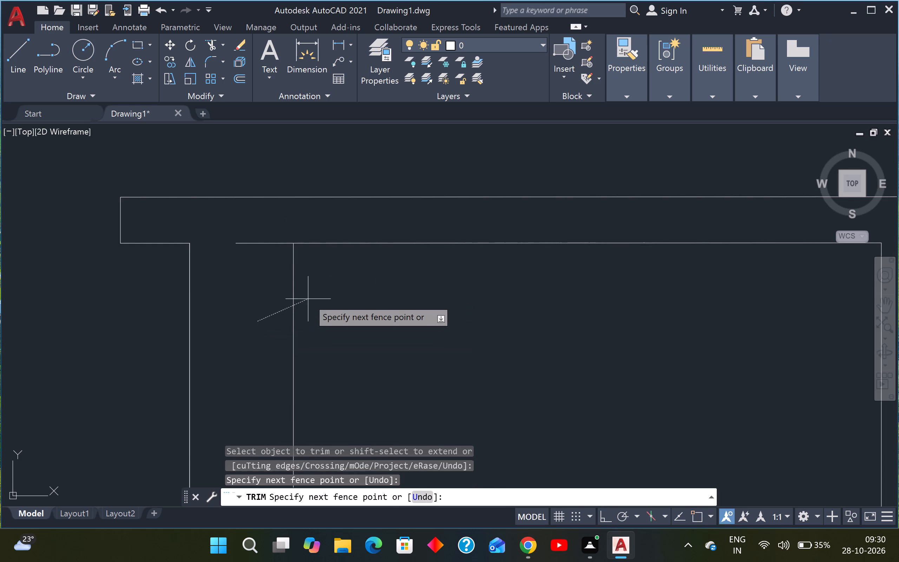
{"action": "left_click", "coordinate": [308, 296], "text": "shift"}
{"action": "left_click", "coordinate": [250, 221]}
{"action": "left_click", "coordinate": [250, 258]}
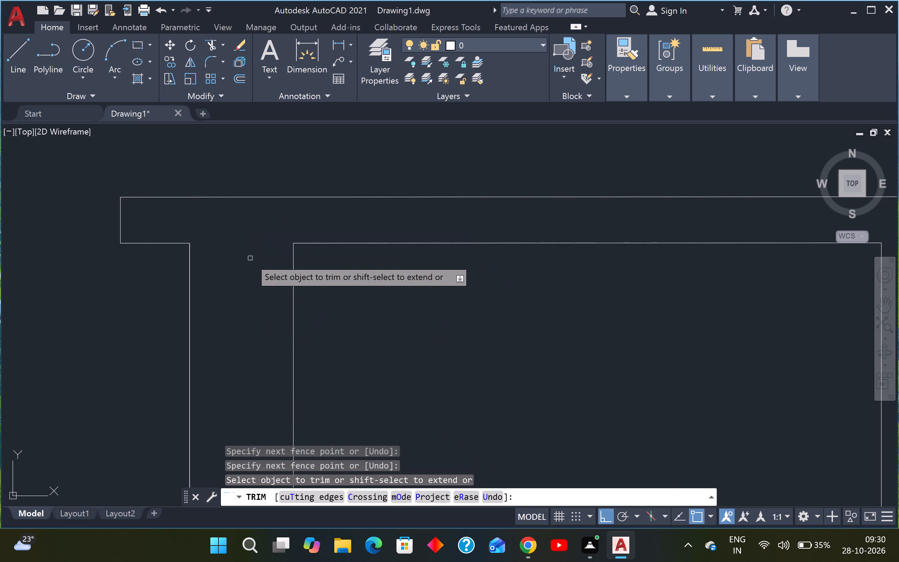
{"action": "scroll", "coordinate": [250, 258], "scroll_direction": "down", "scroll_amount": 8}
{"action": "scroll", "coordinate": [252, 279], "scroll_direction": "up", "scroll_amount": 2}
{"action": "key", "text": "Escape"}
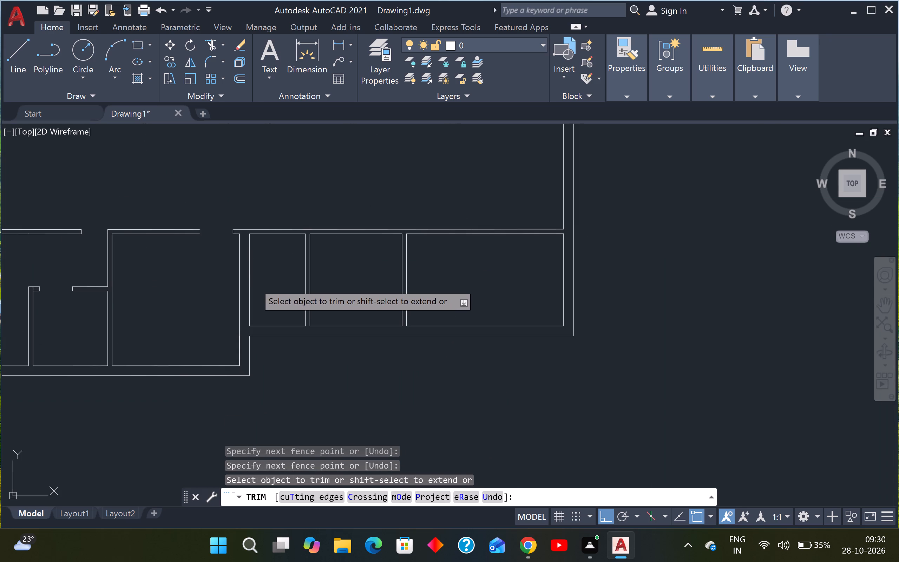
{"action": "key", "text": "Escape"}
{"action": "key", "text": "Escape"}
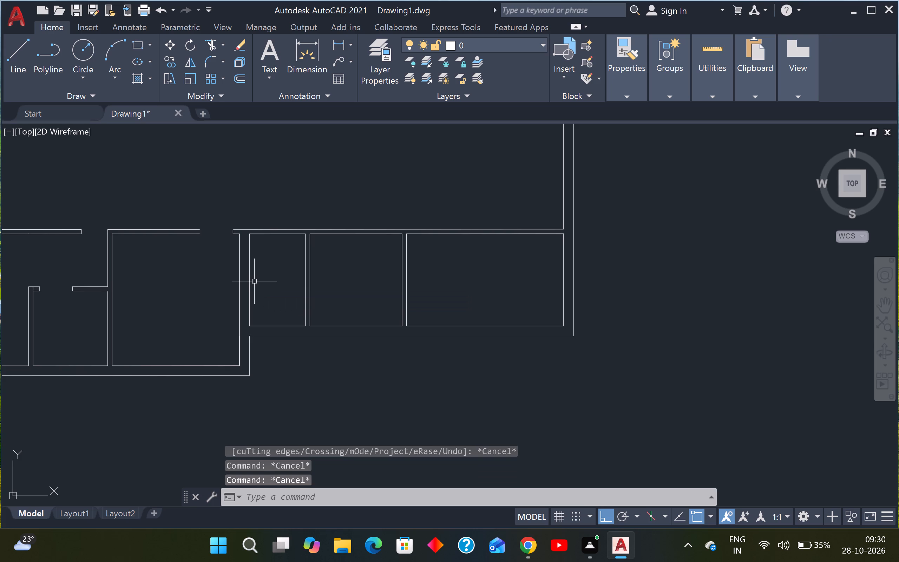
Extend the two side lines of the middle room right of the setback wall up to the upper partition's upper face.
{"action": "scroll", "coordinate": [284, 286], "scroll_direction": "down", "scroll_amount": 3}
{"action": "scroll", "coordinate": [289, 287], "scroll_direction": "up", "scroll_amount": 3}
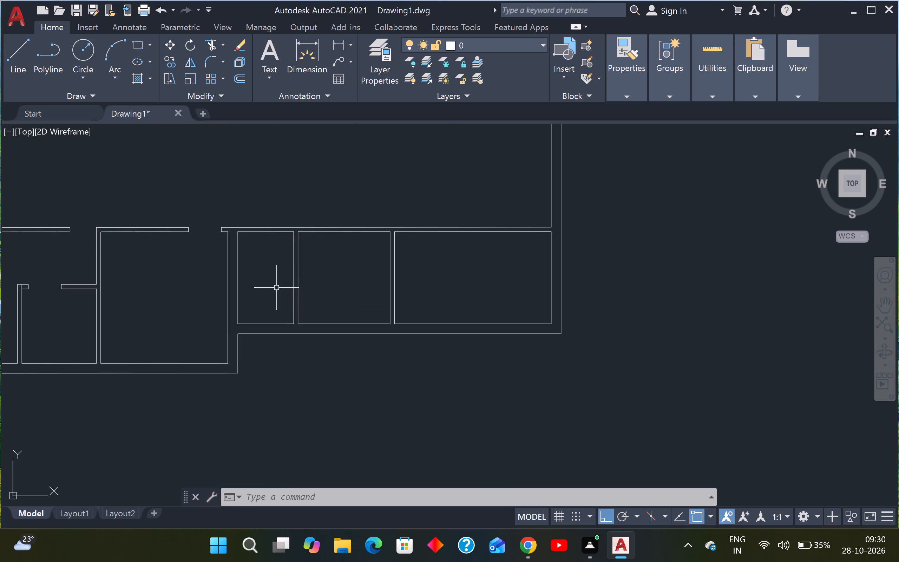
{"action": "type", "text": "EX"}
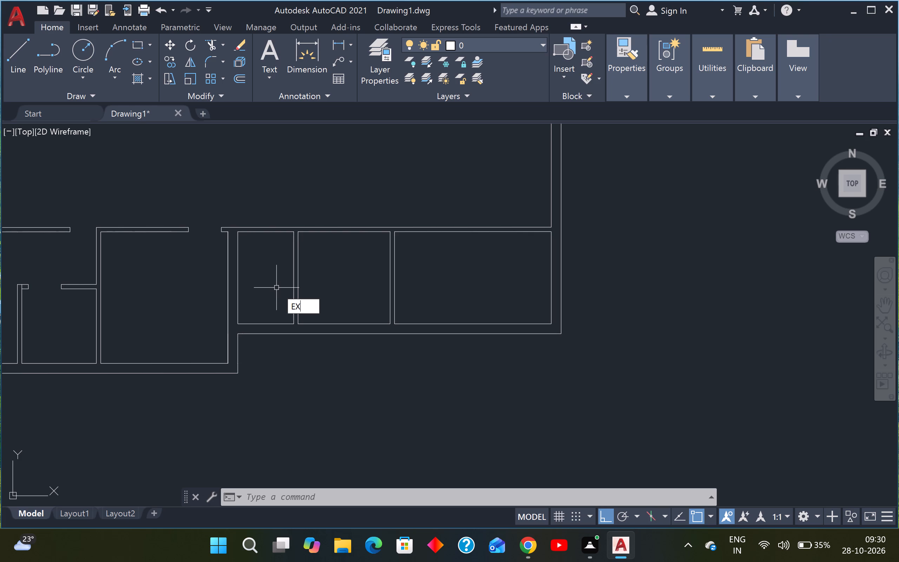
{"action": "key", "text": "space"}
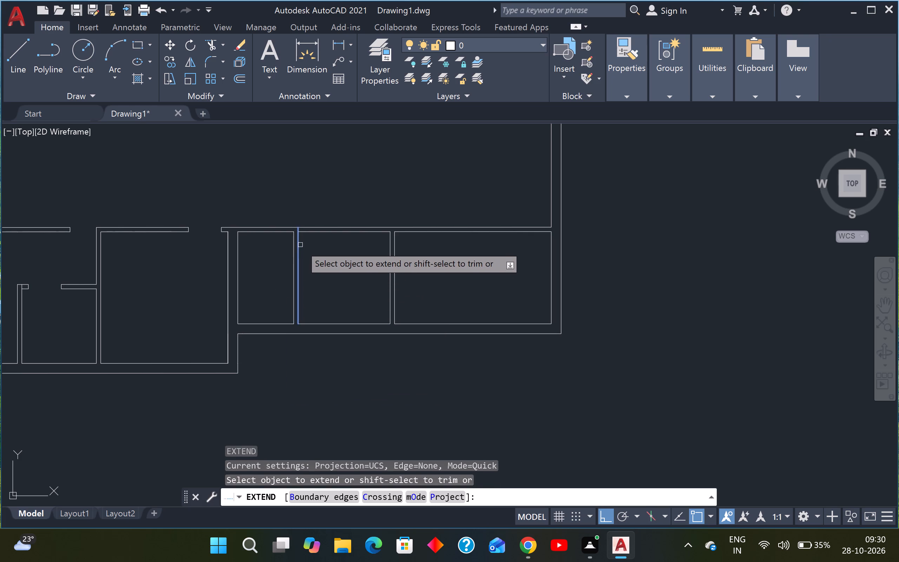
{"action": "left_click", "coordinate": [300, 245]}
{"action": "scroll", "coordinate": [297, 251], "scroll_direction": "up", "scroll_amount": 2}
{"action": "left_click", "coordinate": [295, 251]}
{"action": "scroll", "coordinate": [529, 237], "scroll_direction": "up", "scroll_amount": 1}
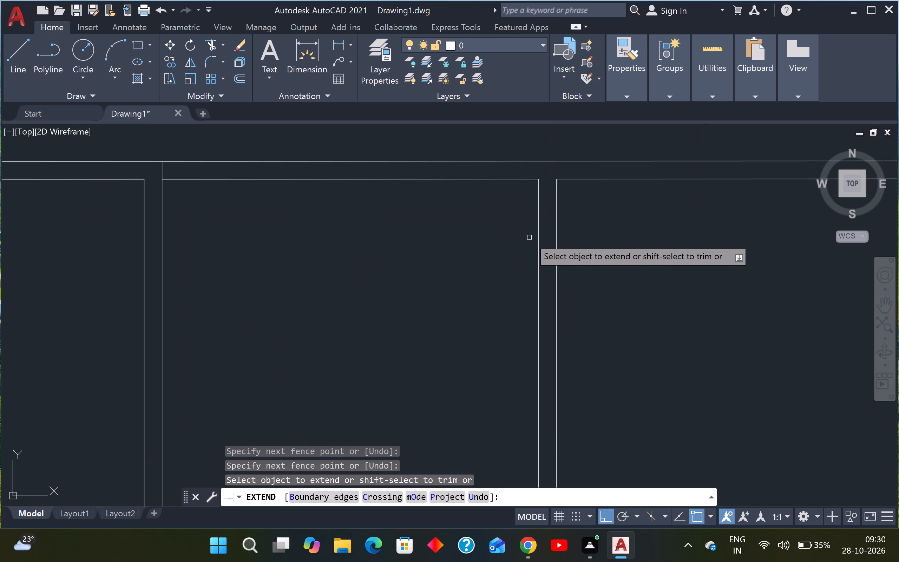
{"action": "left_click", "coordinate": [550, 219]}
{"action": "left_click", "coordinate": [524, 240]}
{"action": "scroll", "coordinate": [520, 236], "scroll_direction": "down", "scroll_amount": 1}
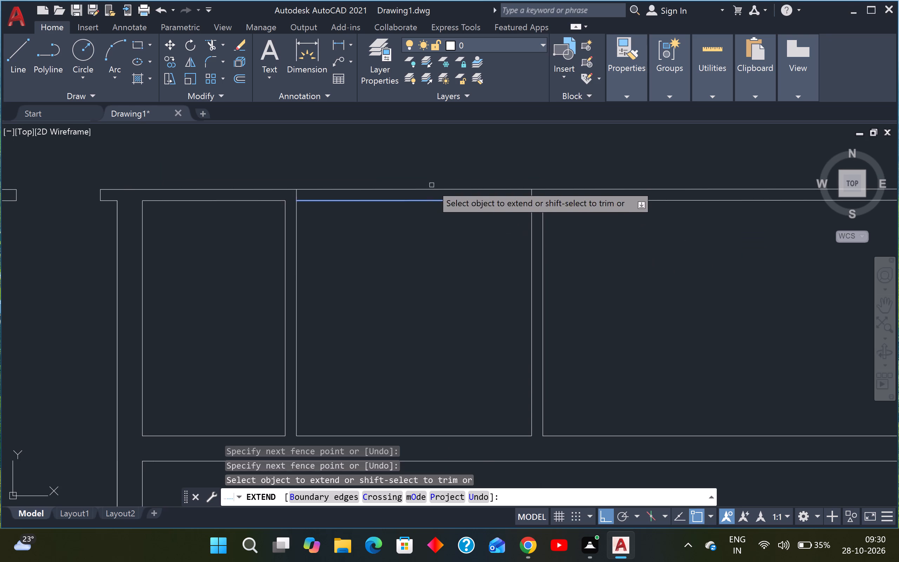
Trim away both upper partition lines between the middle room's two extended side lines, opening the room at the top.
{"action": "left_click", "coordinate": [428, 167]}
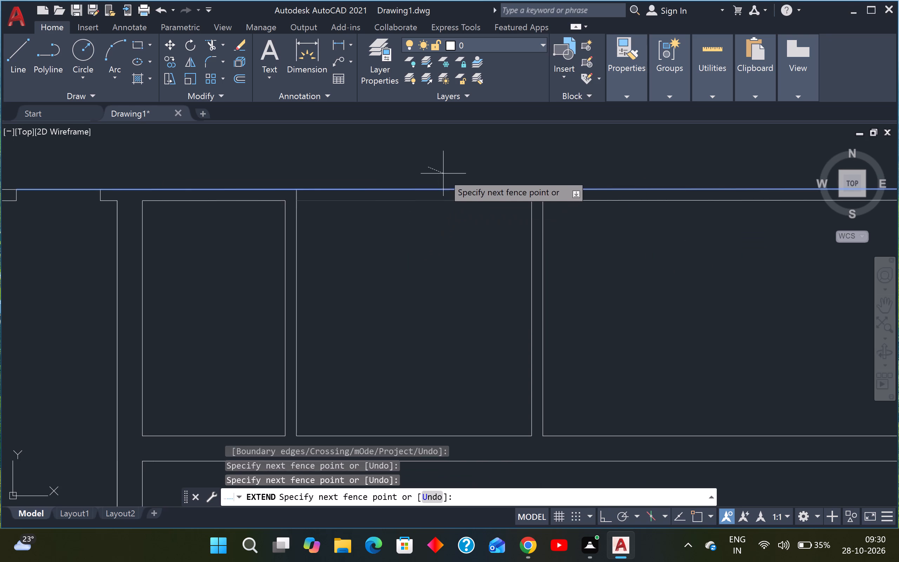
{"action": "left_click", "coordinate": [443, 173]}
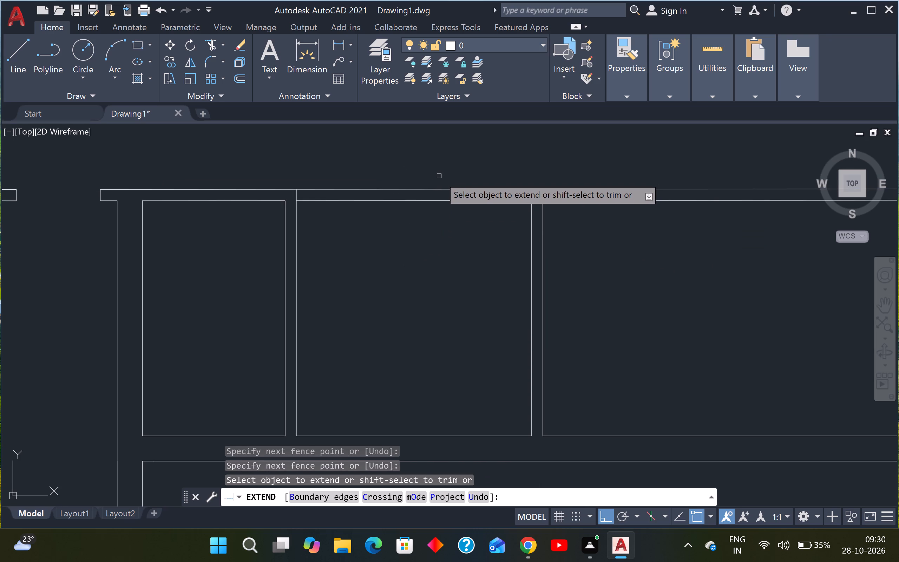
{"action": "left_click", "coordinate": [439, 176], "text": "shift"}
{"action": "left_click", "coordinate": [403, 234], "text": "shift"}
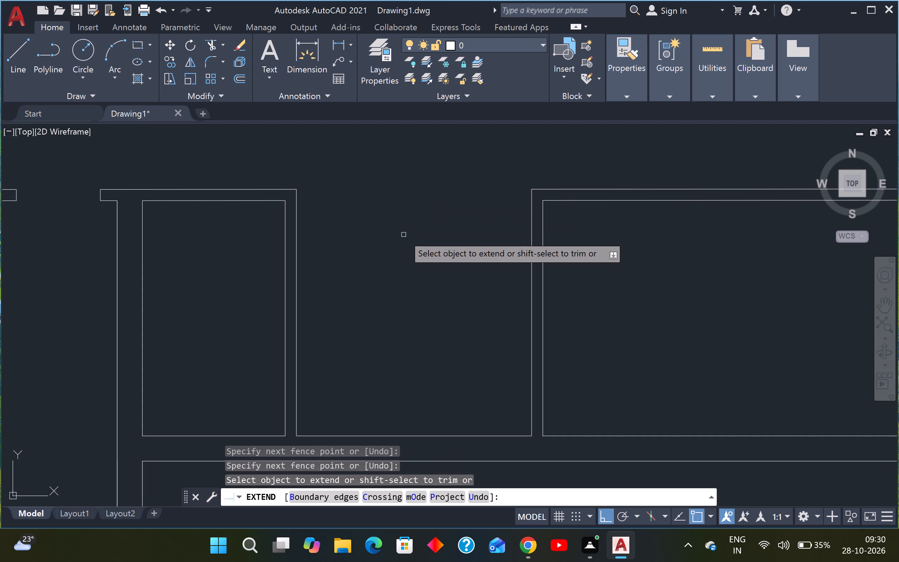
{"action": "scroll", "coordinate": [403, 235], "scroll_direction": "down", "scroll_amount": 2}
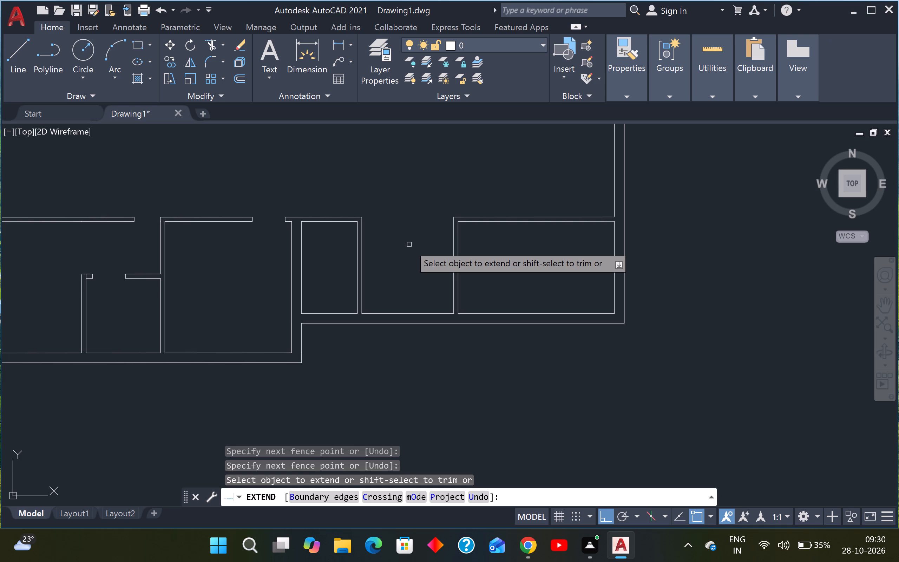
{"action": "key", "text": "Escape"}
{"action": "key", "text": "Escape"}
Draw a short vertical line upward from the midpoint of the small room's upper wall inner face, past the outer face.
{"action": "type", "text": "L"}
{"action": "key", "text": "space"}
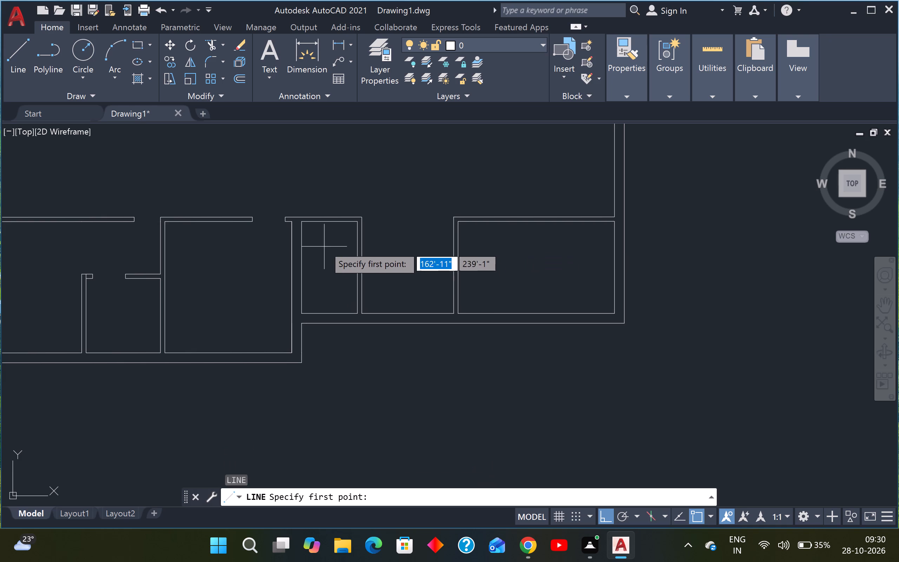
{"action": "scroll", "coordinate": [326, 223], "scroll_direction": "up", "scroll_amount": 5}
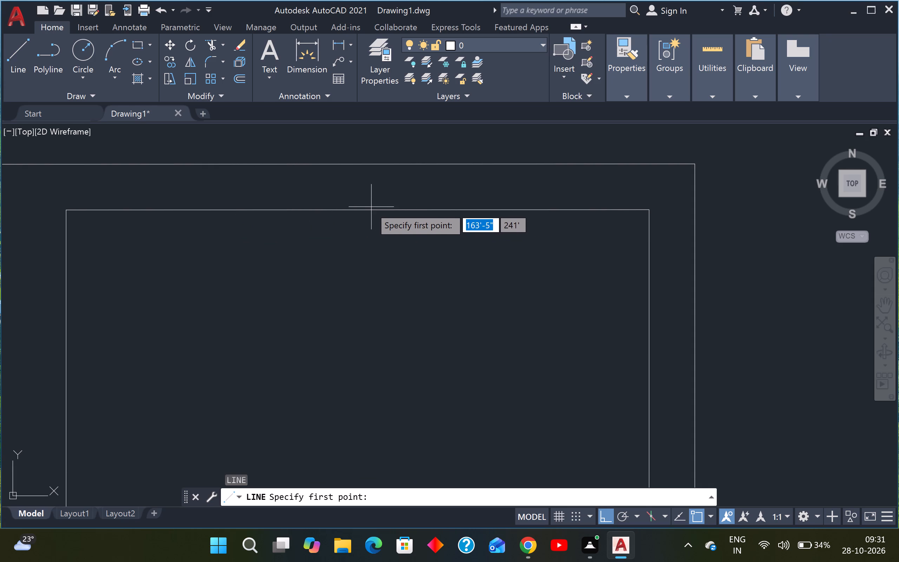
{"action": "scroll", "coordinate": [369, 206], "scroll_direction": "down", "scroll_amount": 3}
{"action": "scroll", "coordinate": [362, 206], "scroll_direction": "up", "scroll_amount": 1}
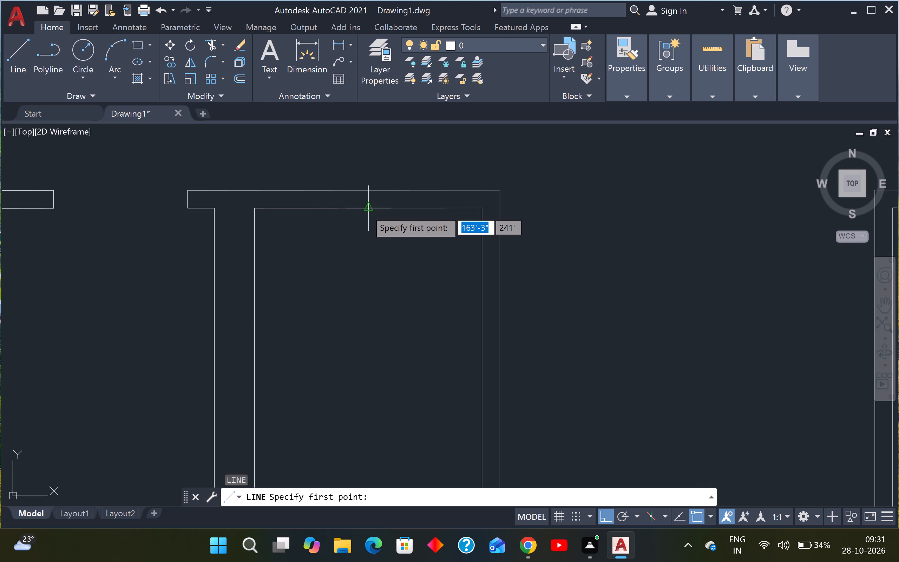
{"action": "left_click", "coordinate": [365, 209]}
{"action": "left_click", "coordinate": [368, 167]}
{"action": "key", "text": "Escape"}
Trim the part of the short midpoint line that projects above the wall's outer face.
{"action": "key", "text": "t"}
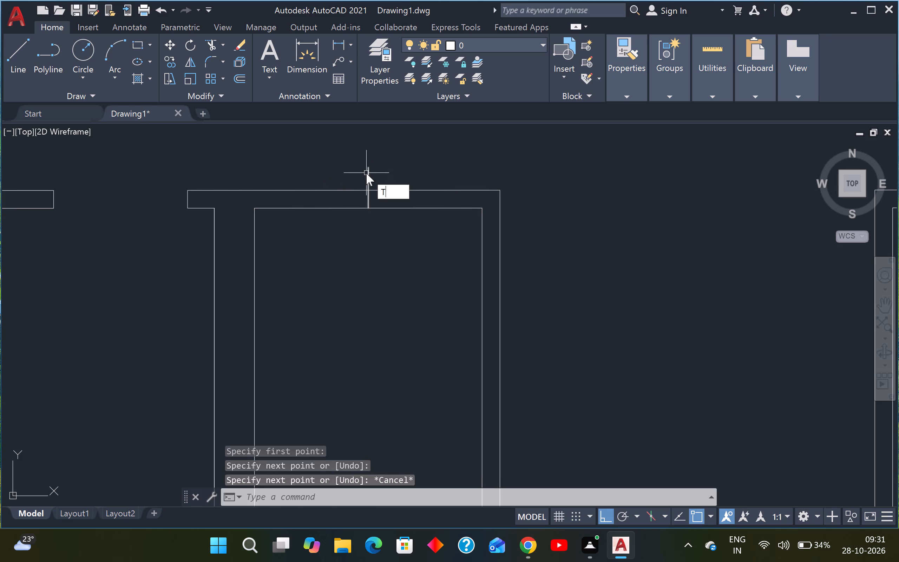
{"action": "key", "text": "r"}
{"action": "key", "text": "space"}
{"action": "scroll", "coordinate": [363, 184], "scroll_direction": "up", "scroll_amount": 2}
{"action": "left_click", "coordinate": [389, 170]}
{"action": "left_click", "coordinate": [354, 183]}
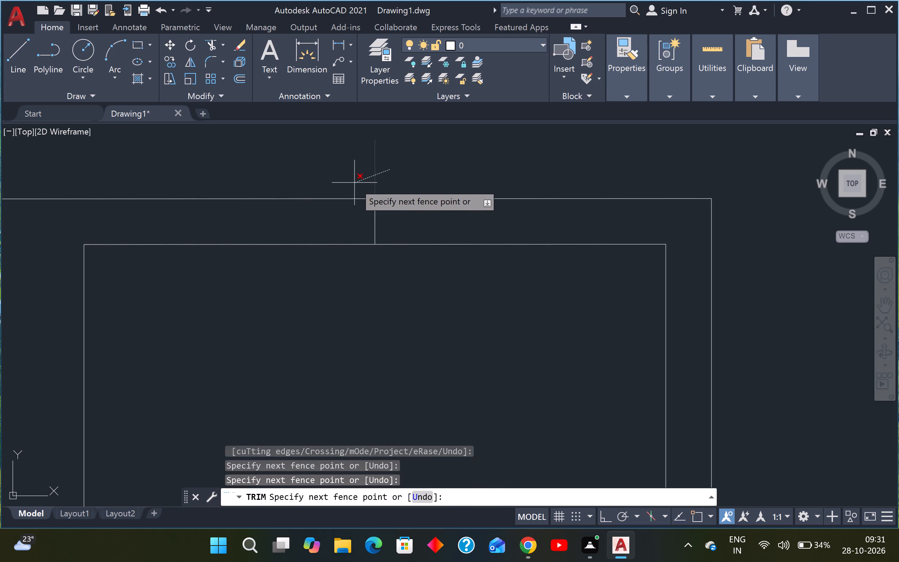
{"action": "scroll", "coordinate": [359, 172], "scroll_direction": "down", "scroll_amount": 3}
{"action": "key", "text": "Escape"}
{"action": "key", "text": "Escape"}
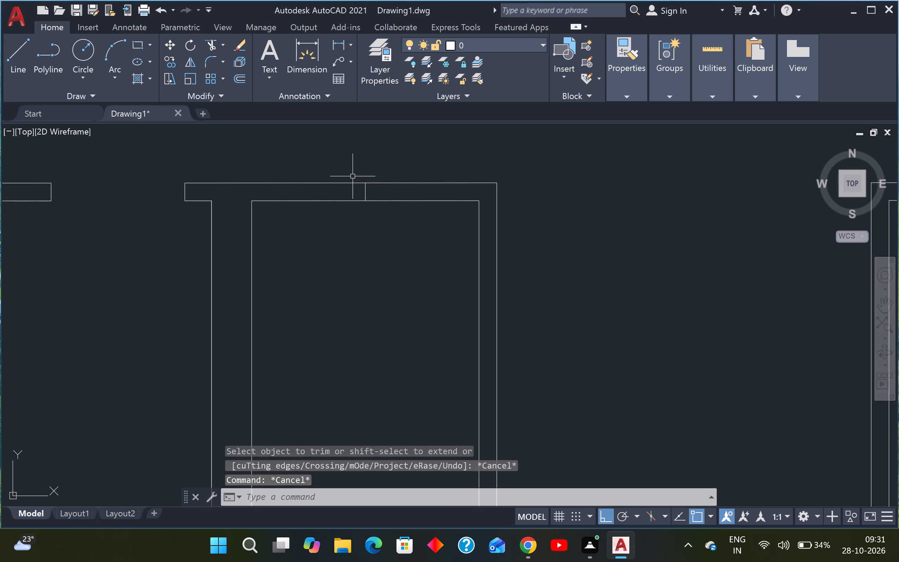
{"action": "key", "text": "Escape"}
{"action": "key", "text": "Escape"}
Offset the short midpoint line 1' to both sides within the small room's upper wall.
{"action": "type", "text": "O"}
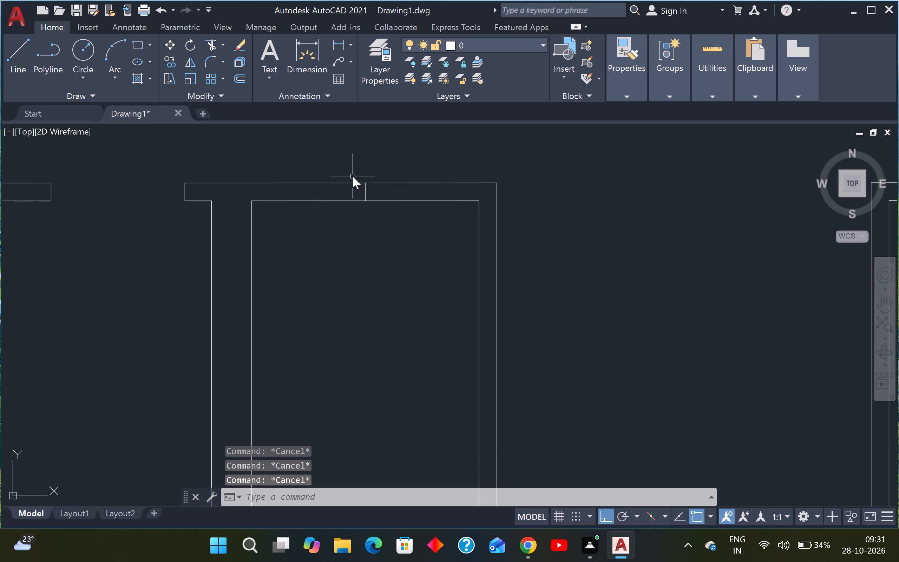
{"action": "key", "text": "space"}
{"action": "type", "text": "1'"}
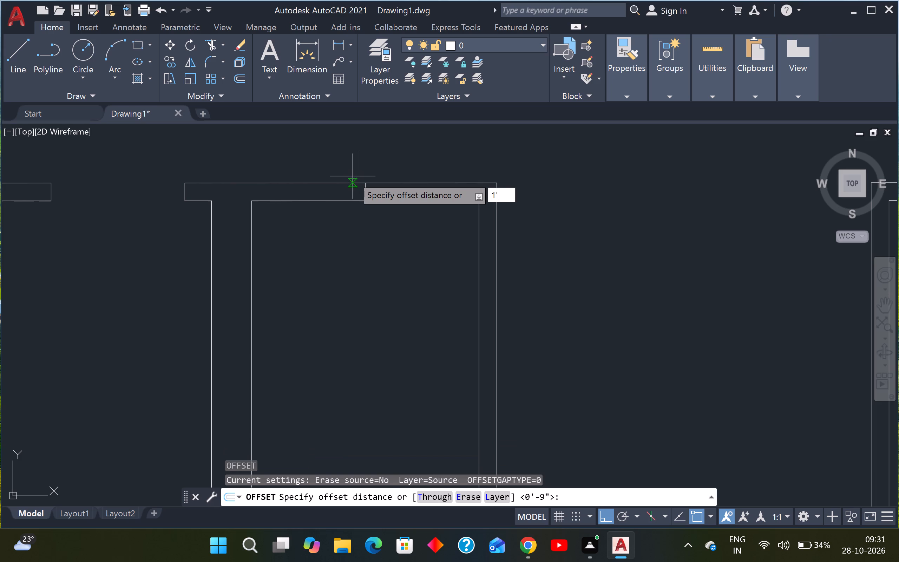
{"action": "key", "text": "Return"}
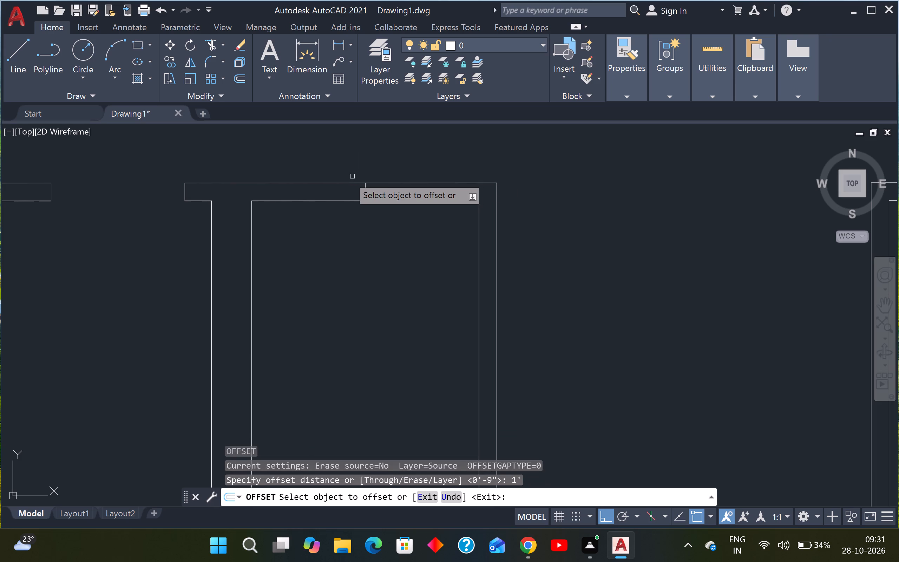
{"action": "left_click", "coordinate": [366, 190]}
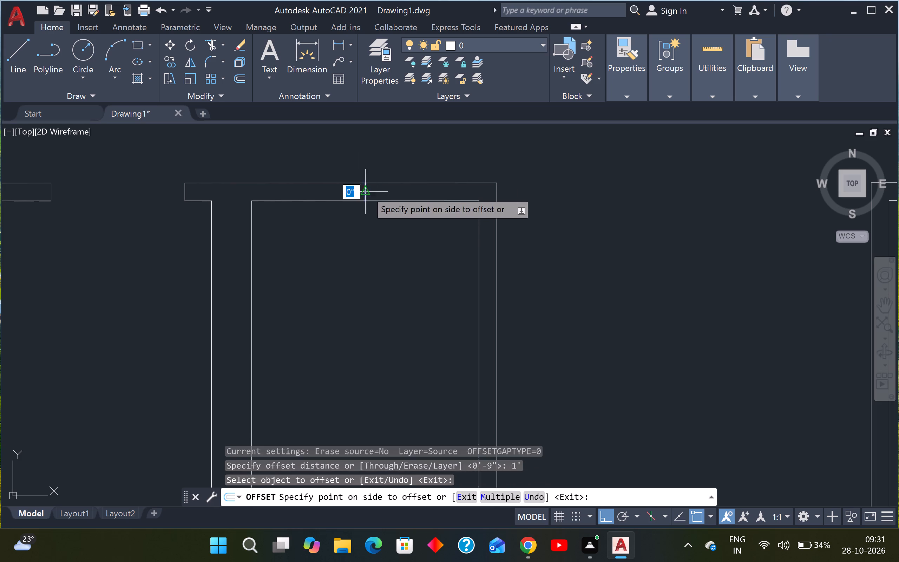
{"action": "left_click", "coordinate": [400, 192]}
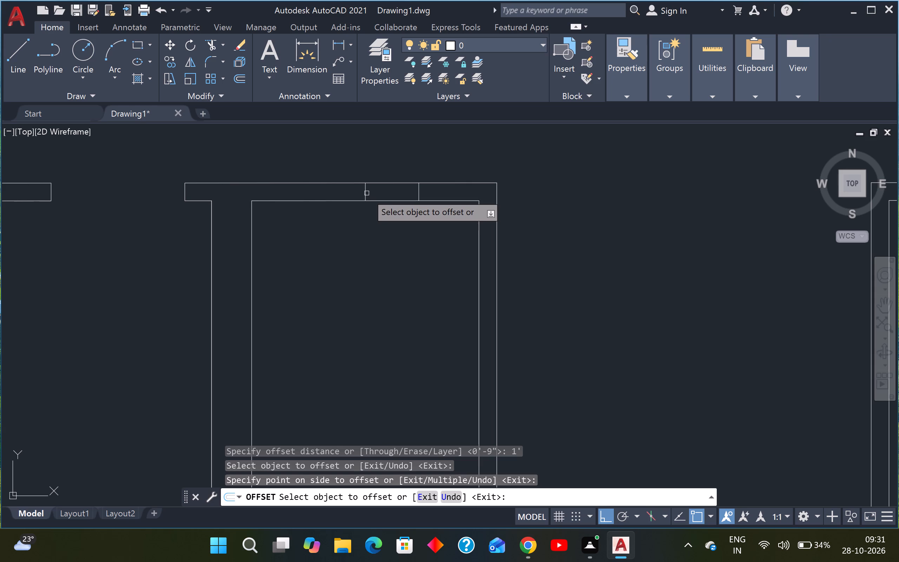
{"action": "left_click", "coordinate": [365, 193]}
{"action": "left_click", "coordinate": [319, 194]}
{"action": "key", "text": "Escape"}
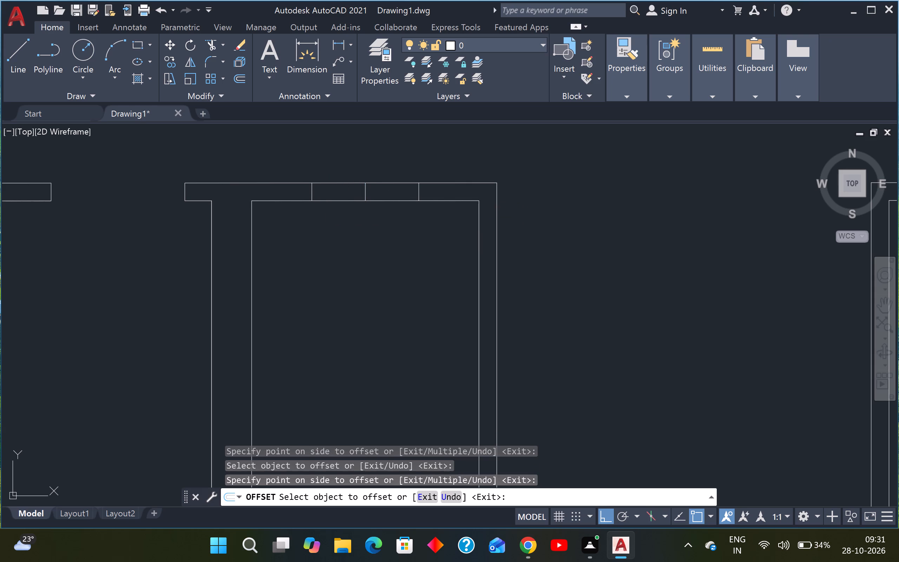
{"action": "key", "text": "Escape"}
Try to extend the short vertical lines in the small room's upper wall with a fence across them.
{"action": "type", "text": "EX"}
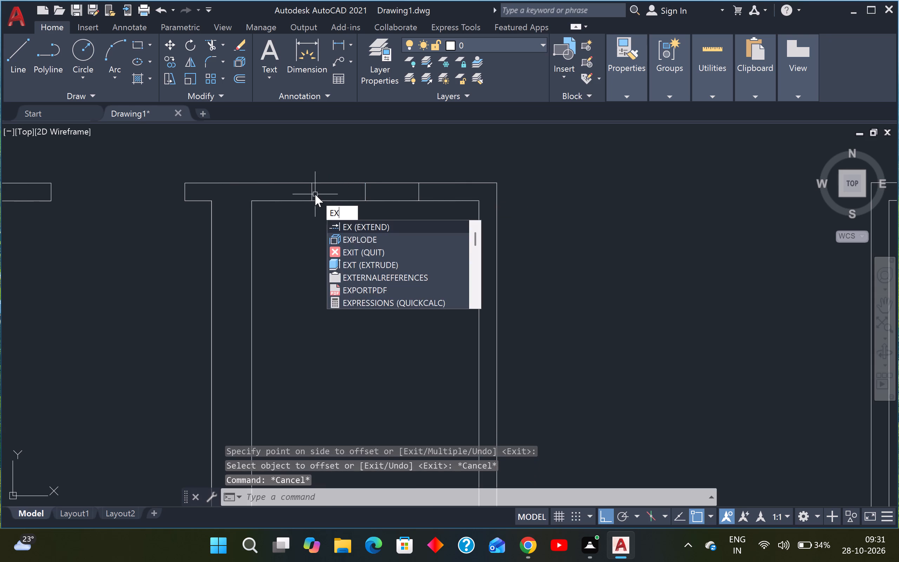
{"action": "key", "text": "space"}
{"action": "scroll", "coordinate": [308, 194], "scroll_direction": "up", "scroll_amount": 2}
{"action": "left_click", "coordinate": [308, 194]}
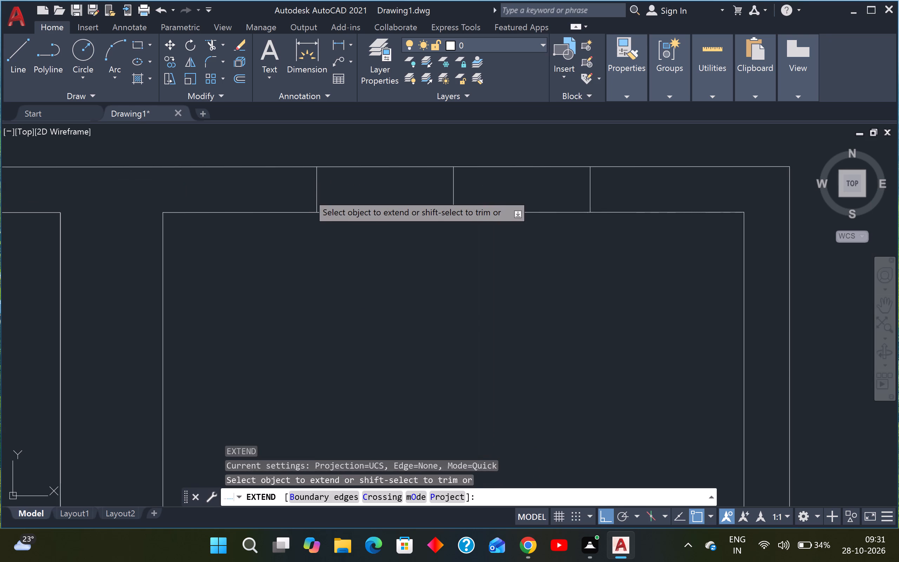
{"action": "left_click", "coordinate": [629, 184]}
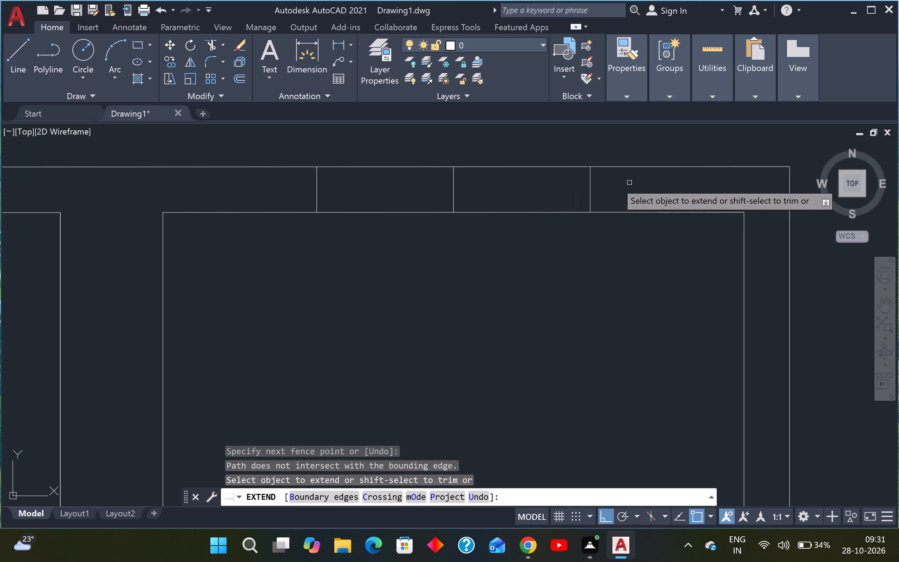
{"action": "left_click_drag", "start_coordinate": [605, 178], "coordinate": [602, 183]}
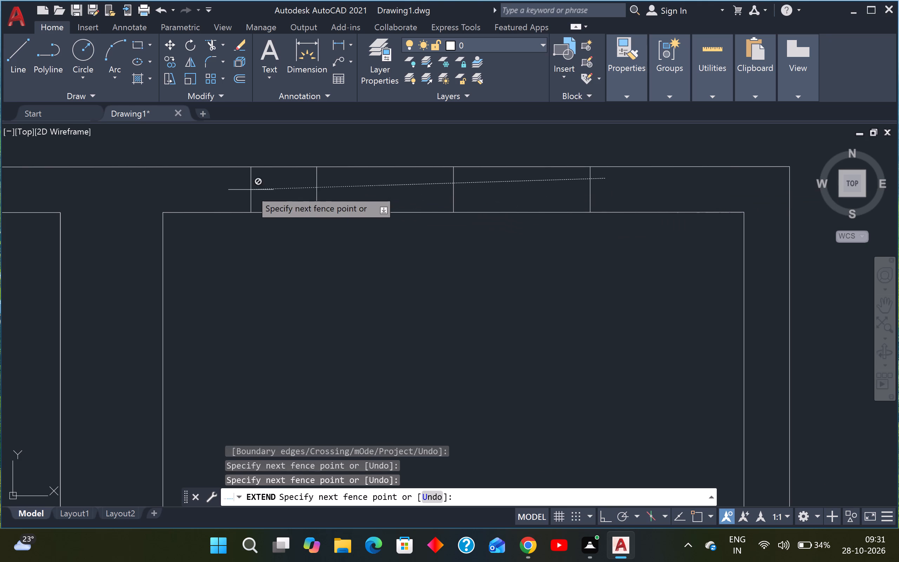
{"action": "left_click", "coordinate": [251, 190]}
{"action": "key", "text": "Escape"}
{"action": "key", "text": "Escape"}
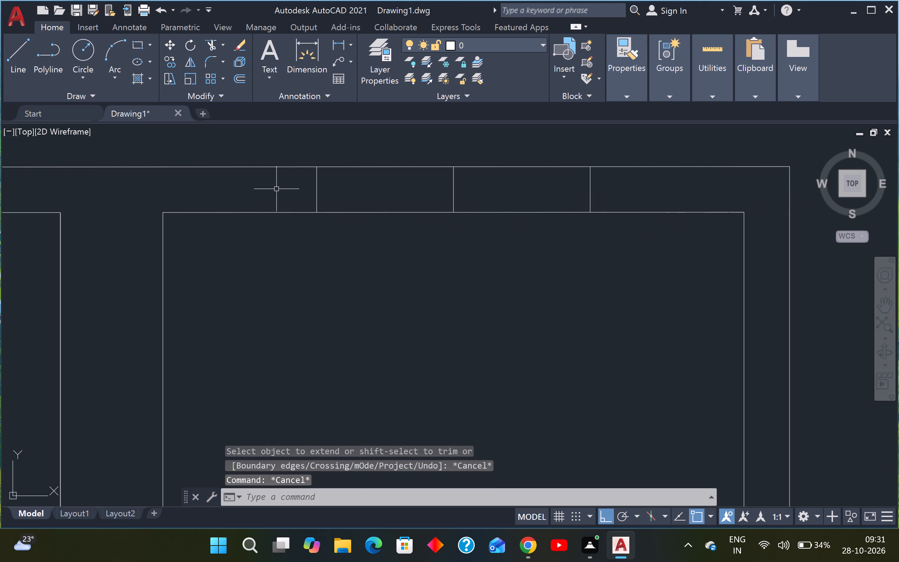
Trim the small room's upper wall lines between the two offset lines and remove the short midpoint line, opening the gap.
{"action": "type", "text": "TR"}
{"action": "key", "text": "space"}
{"action": "left_click", "coordinate": [418, 145]}
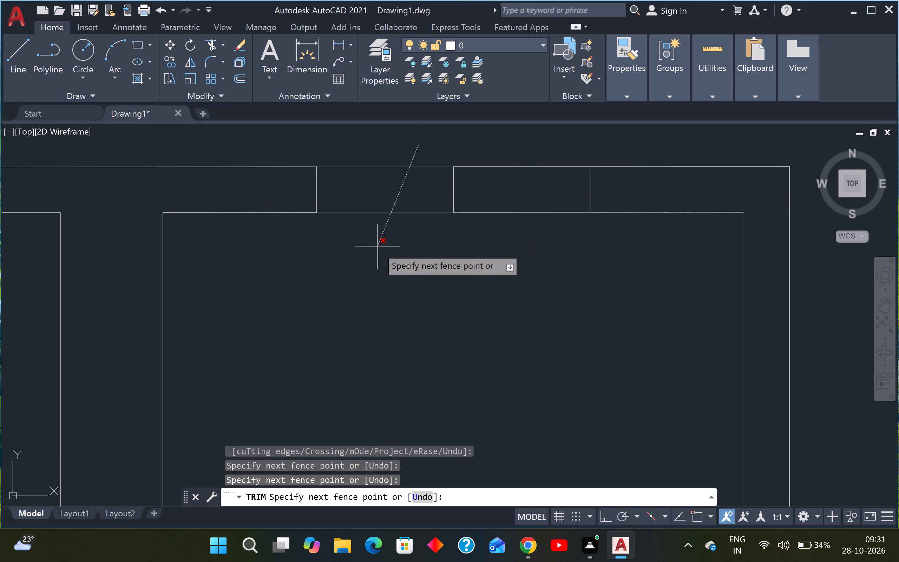
{"action": "left_click", "coordinate": [377, 247]}
{"action": "left_click", "coordinate": [495, 157]}
{"action": "left_click", "coordinate": [489, 258]}
{"action": "left_click", "coordinate": [486, 196]}
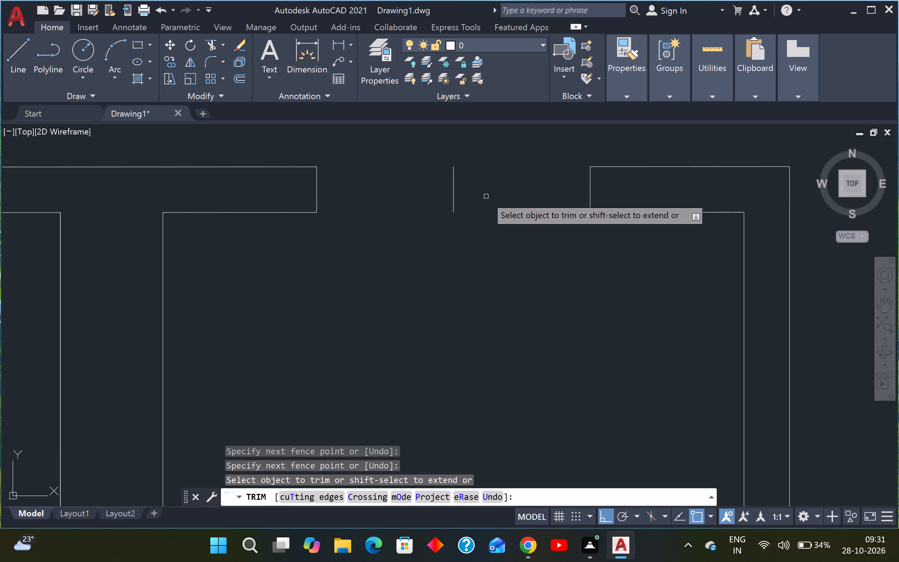
{"action": "left_click", "coordinate": [440, 202]}
{"action": "scroll", "coordinate": [440, 201], "scroll_direction": "down", "scroll_amount": 5}
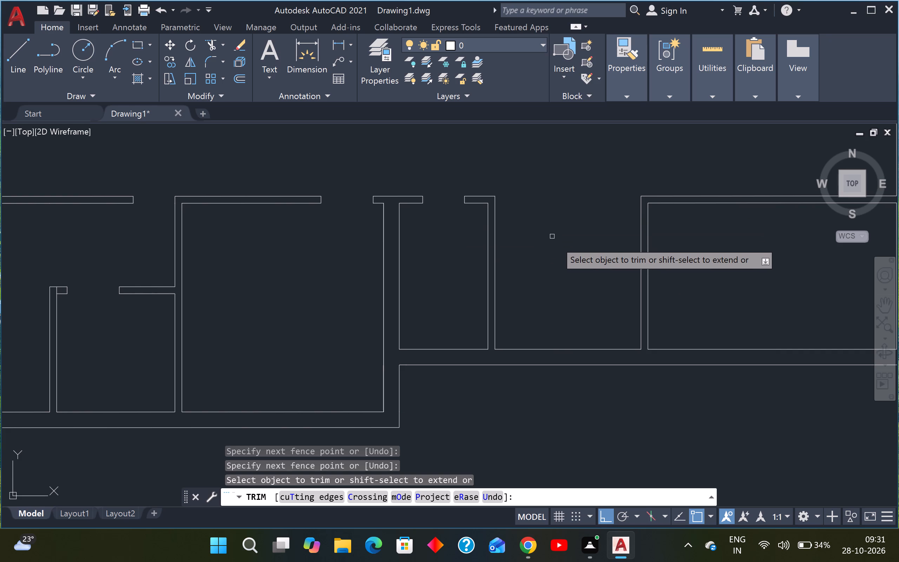
{"action": "middle_click_drag", "start_coordinate": [557, 242], "coordinate": [278, 246]}
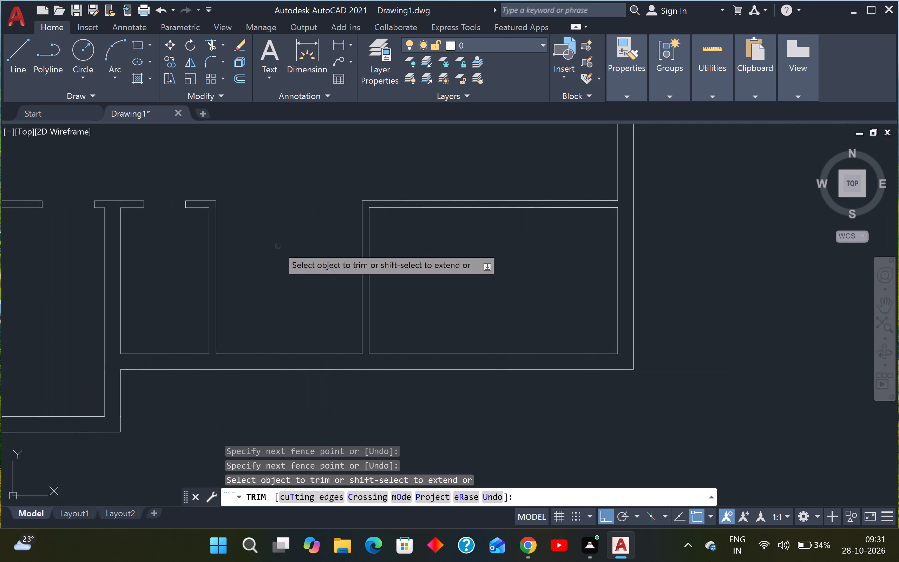
{"action": "key", "text": "Escape"}
{"action": "key", "text": "Escape"}
{"action": "key", "text": "Escape"}
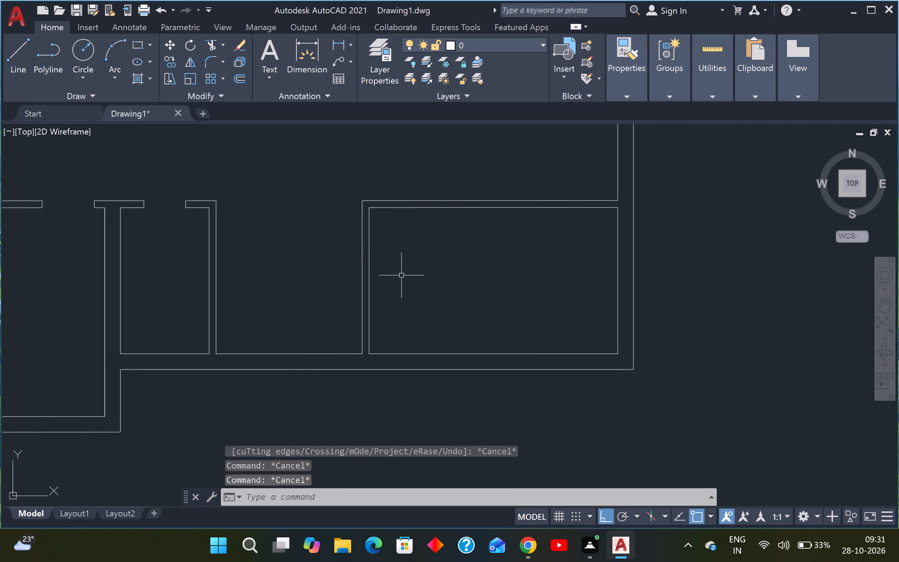
Measure the inner height of the lower-right corner room along its left wall with a linear dimension.
{"action": "scroll", "coordinate": [402, 275], "scroll_direction": "up", "scroll_amount": 1}
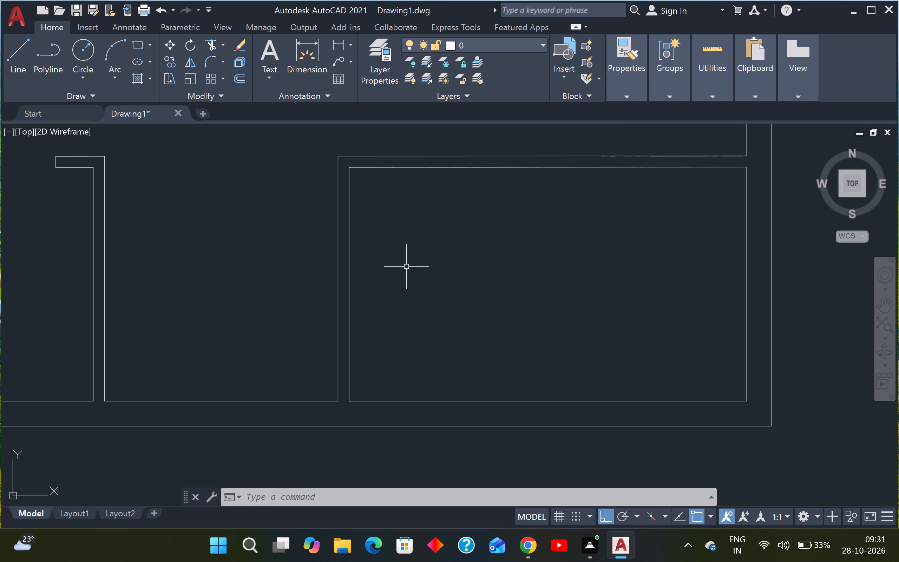
{"action": "key", "text": "Escape"}
{"action": "key", "text": "Escape"}
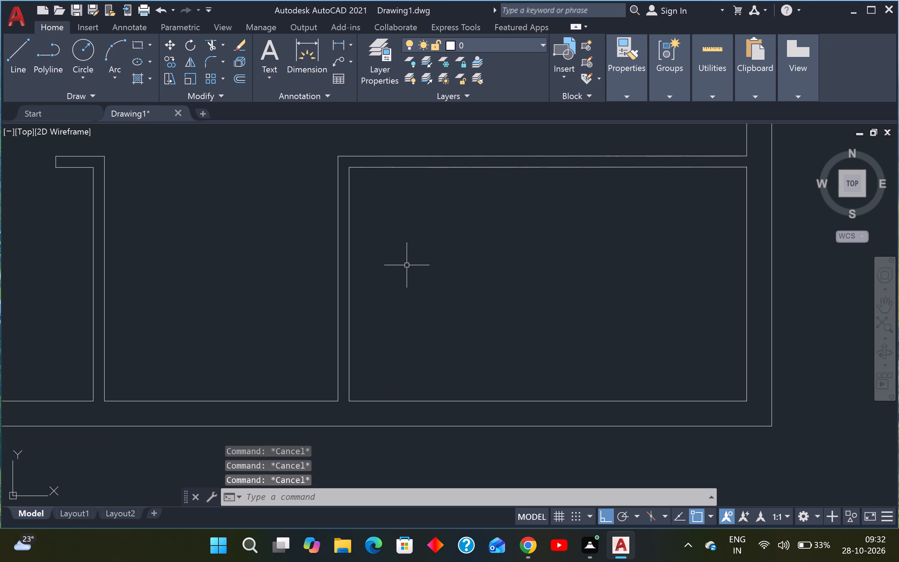
{"action": "key", "text": "d"}
{"action": "key", "text": "l"}
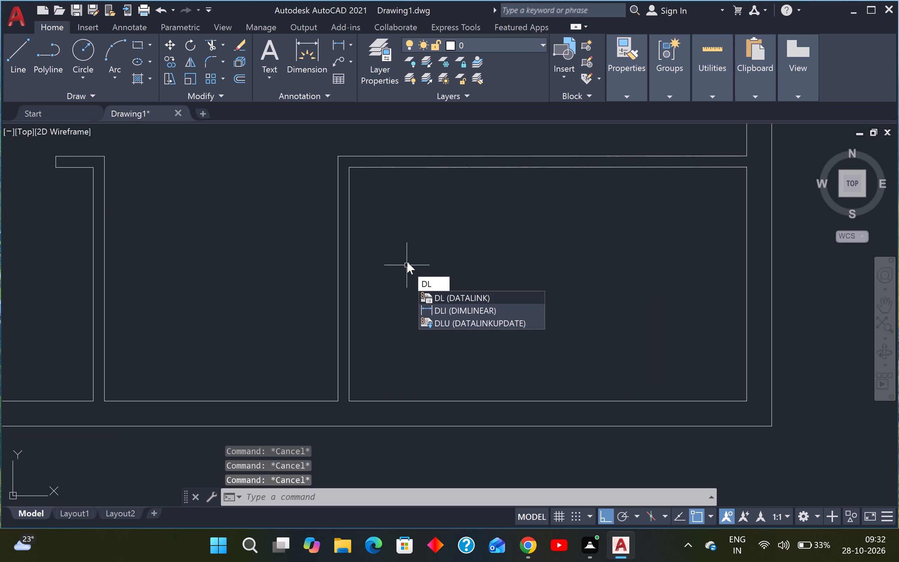
{"action": "key", "text": "i"}
{"action": "key", "text": "space"}
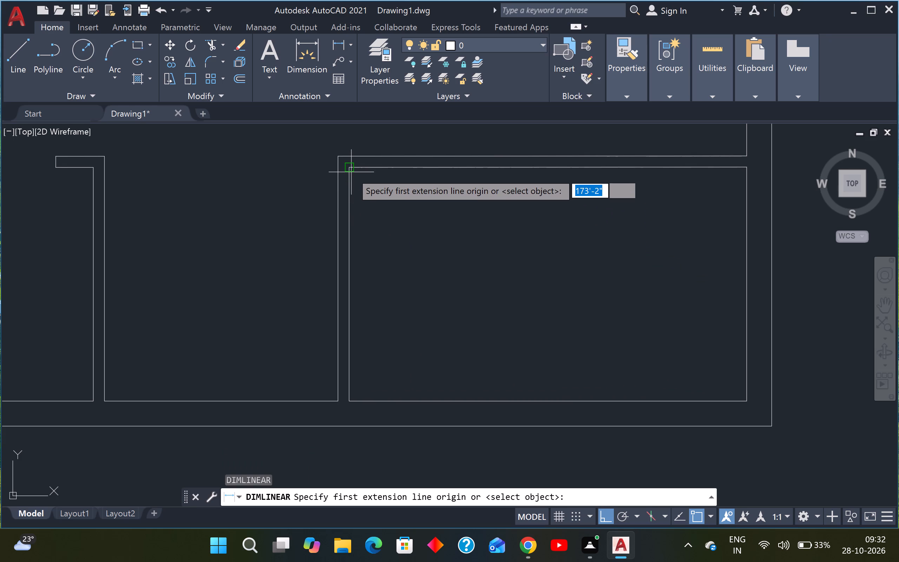
{"action": "left_click", "coordinate": [351, 168]}
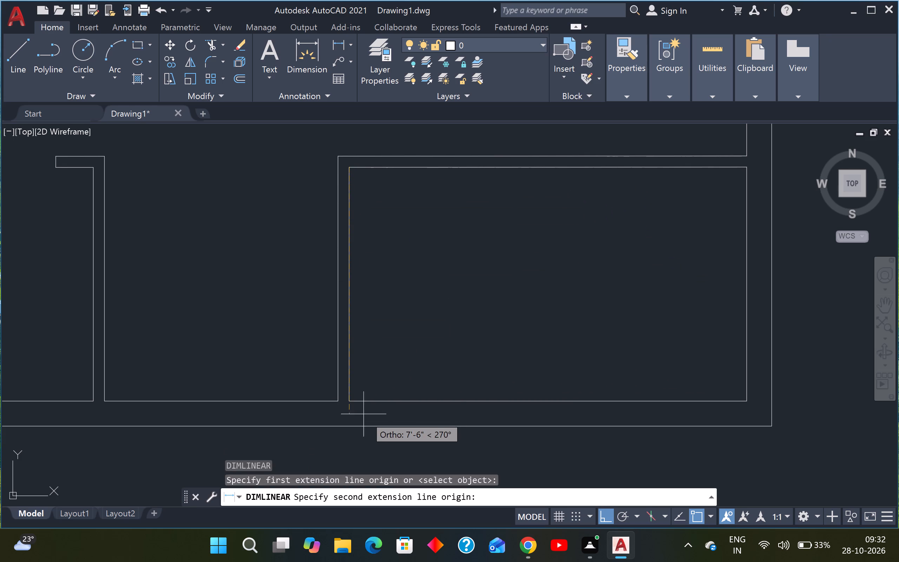
{"action": "left_click", "coordinate": [347, 398]}
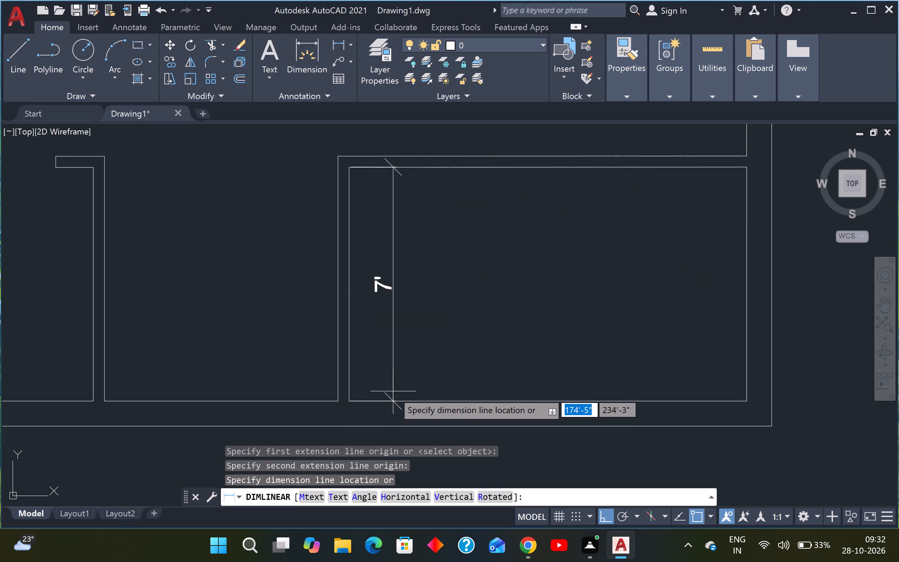
{"action": "key", "text": "Escape"}
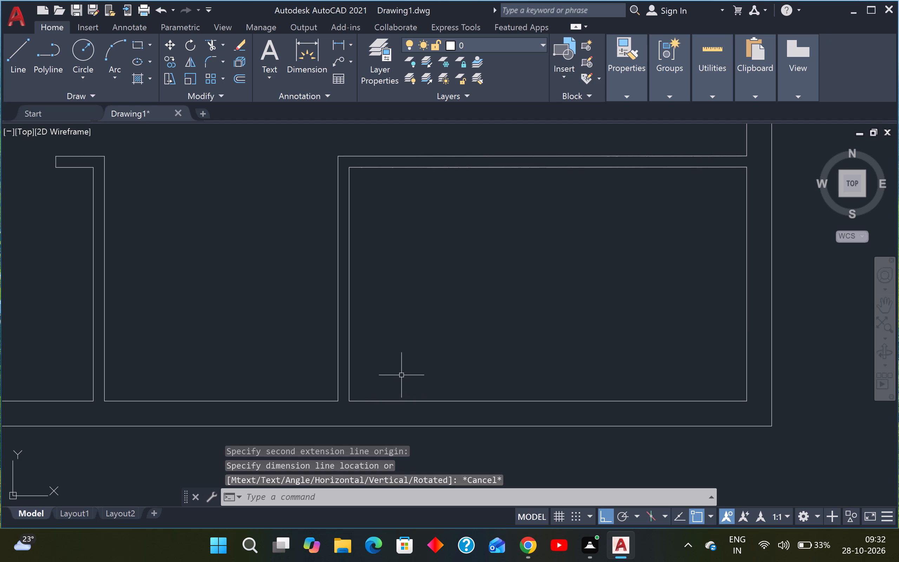
{"action": "scroll", "coordinate": [405, 371], "scroll_direction": "down", "scroll_amount": 1}
{"action": "key", "text": "Escape"}
{"action": "key", "text": "Escape"}
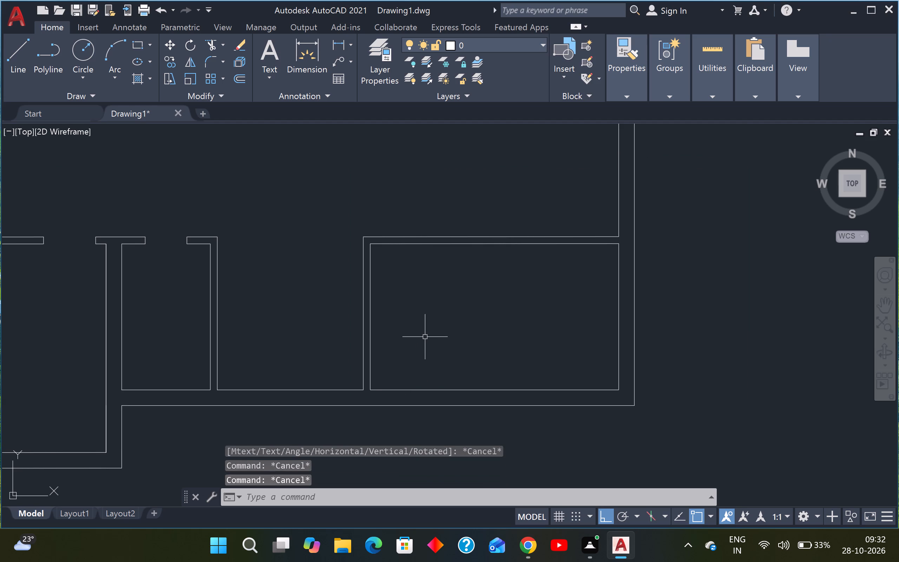
Offset the inner face of the lower-right corner room's left wall 18" into the room.
{"action": "type", "text": "O"}
{"action": "key", "text": "space"}
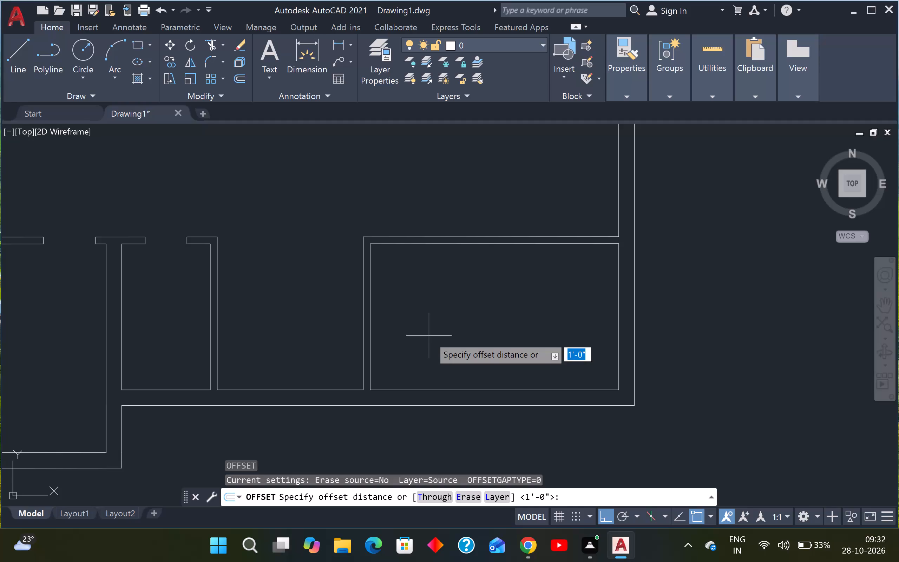
{"action": "type", "text": "28"}
{"action": "key", "text": "shift+quotedbl"}
{"action": "key", "text": "Return"}
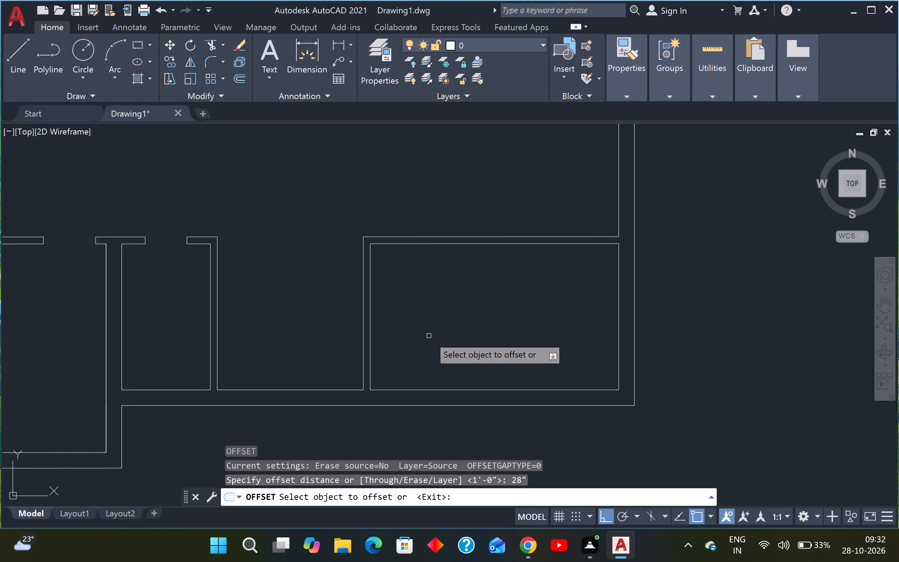
{"action": "left_click", "coordinate": [369, 367]}
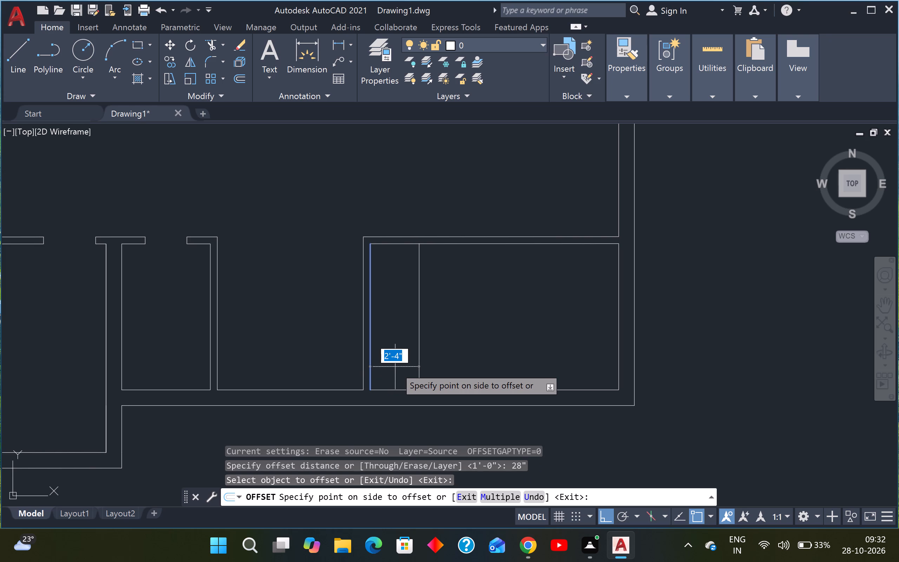
{"action": "type", "text": "18\""}
{"action": "key", "text": "Return"}
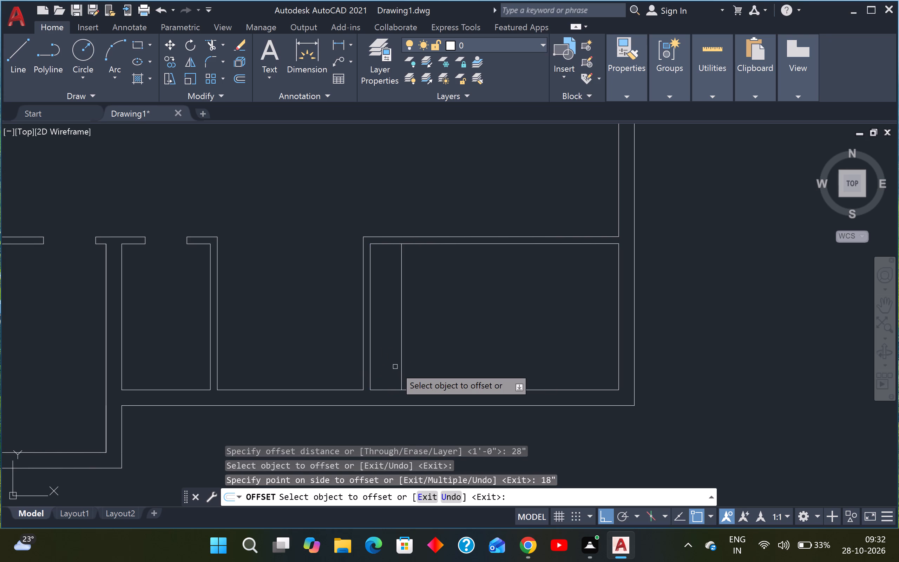
{"action": "key", "text": "Escape"}
{"action": "key", "text": "Escape"}
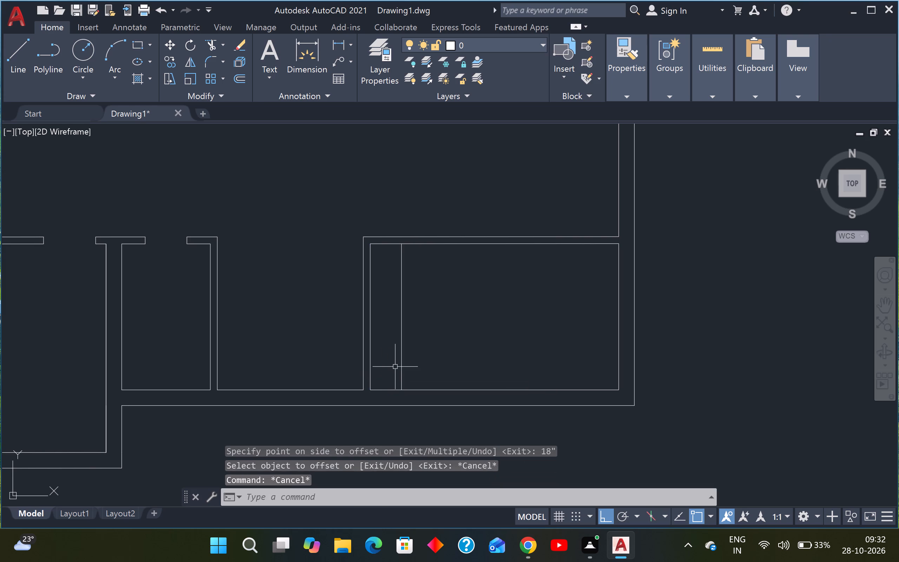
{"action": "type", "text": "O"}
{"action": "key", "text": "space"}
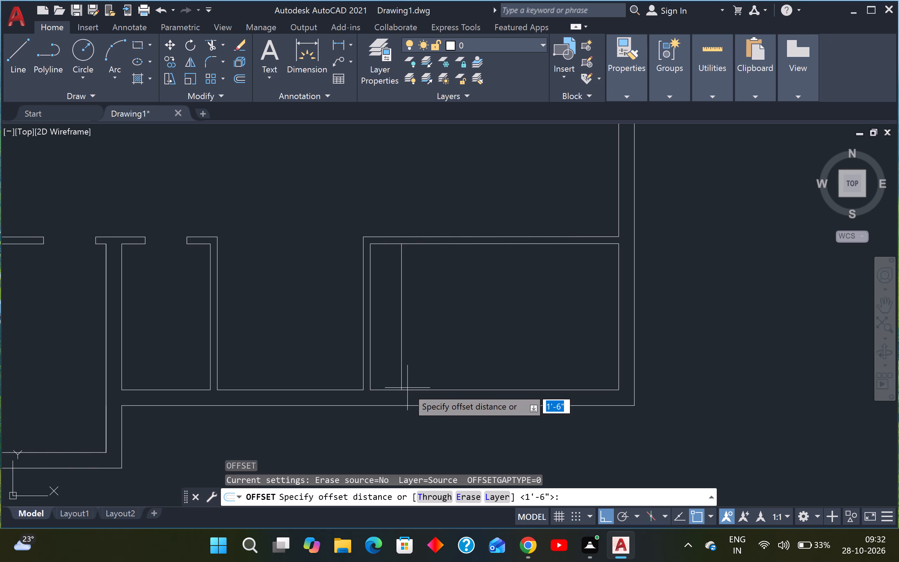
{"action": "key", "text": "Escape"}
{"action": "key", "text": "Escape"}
Offset the new vertical line in the corner room 4" to the right to form a partition.
{"action": "type", "text": "O"}
{"action": "key", "text": "space"}
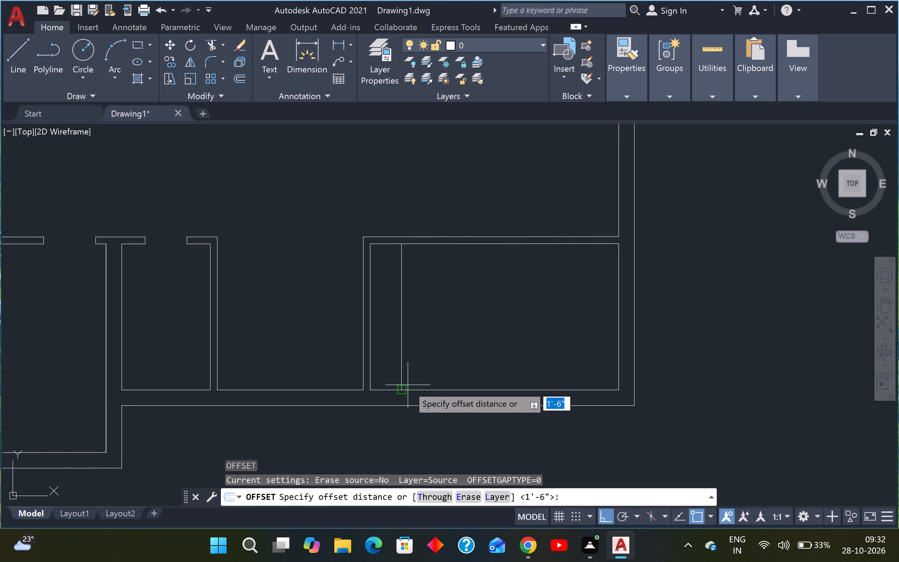
{"action": "scroll", "coordinate": [407, 385], "scroll_direction": "up", "scroll_amount": 2}
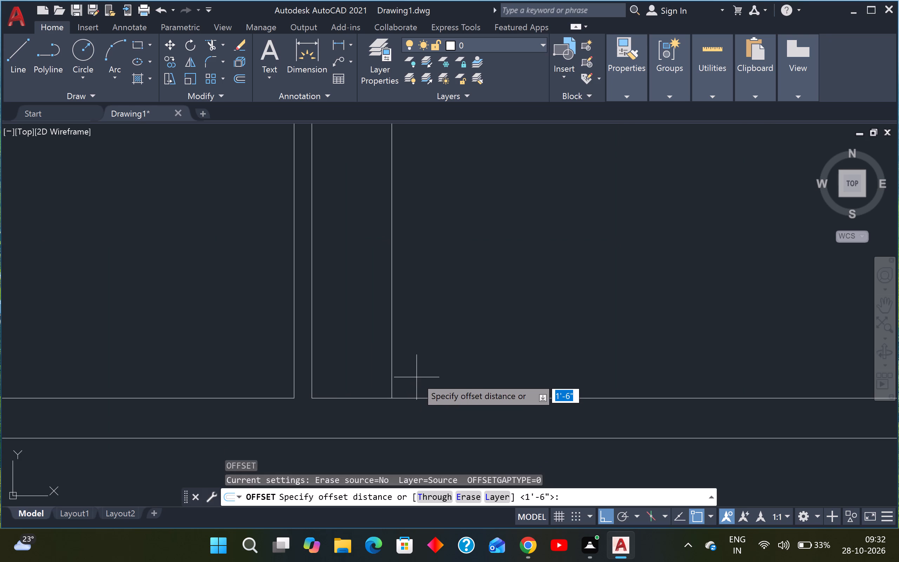
{"action": "type", "text": "4\""}
{"action": "key", "text": "Return"}
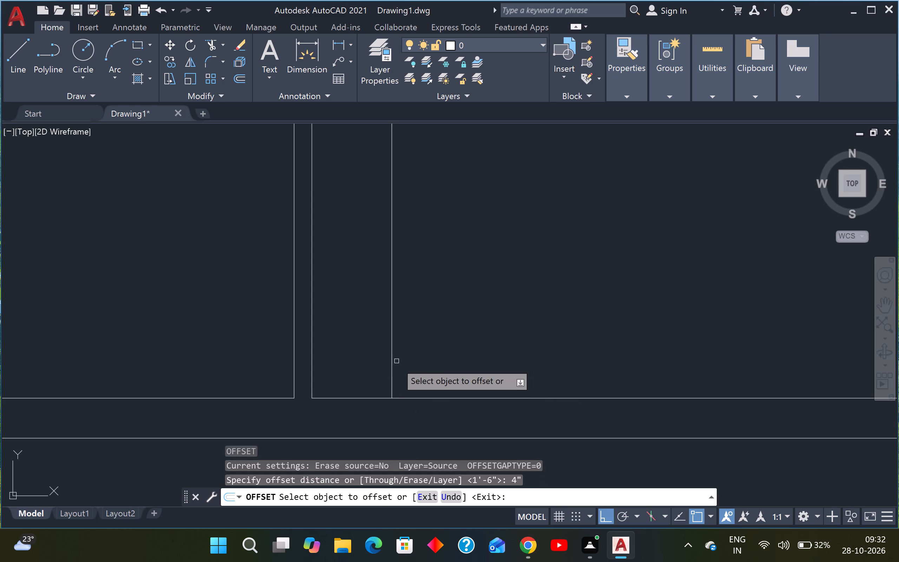
{"action": "left_click", "coordinate": [392, 365]}
{"action": "left_click", "coordinate": [413, 365]}
{"action": "scroll", "coordinate": [414, 365], "scroll_direction": "down", "scroll_amount": 4}
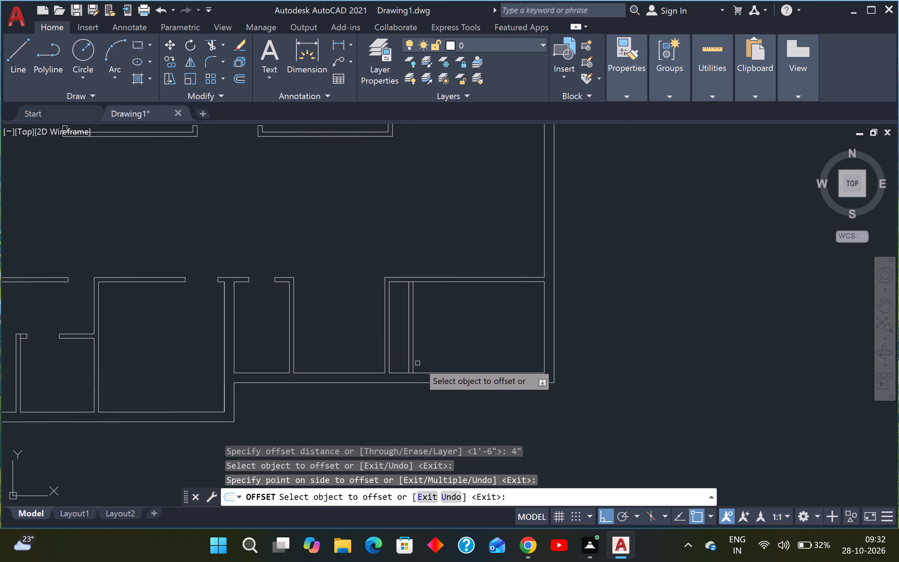
{"action": "scroll", "coordinate": [421, 346], "scroll_direction": "up", "scroll_amount": 1}
{"action": "key", "text": "Escape"}
{"action": "key", "text": "Escape"}
Trim the inner face of the corner room's upper wall between the two new partition lines.
{"action": "key", "text": "t"}
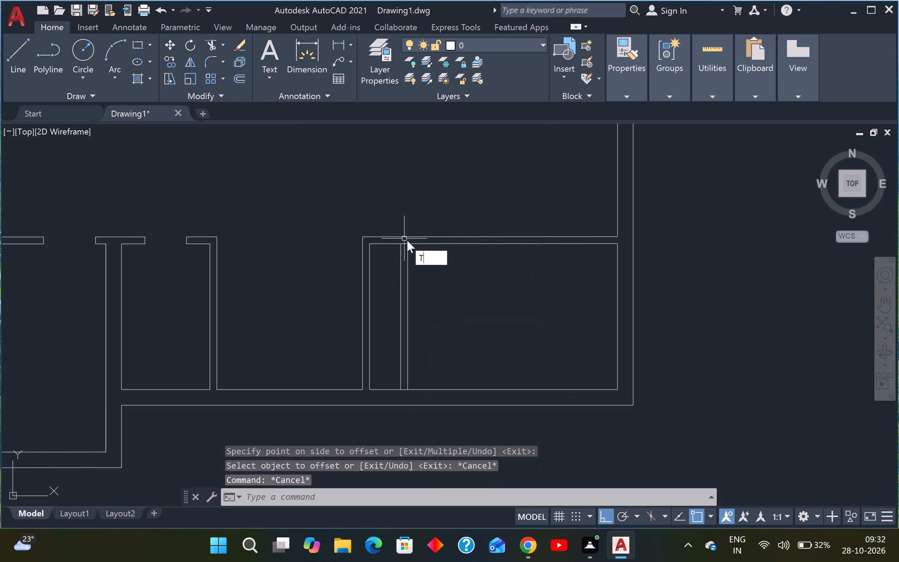
{"action": "key", "text": "r"}
{"action": "key", "text": "space"}
{"action": "scroll", "coordinate": [408, 241], "scroll_direction": "up", "scroll_amount": 3}
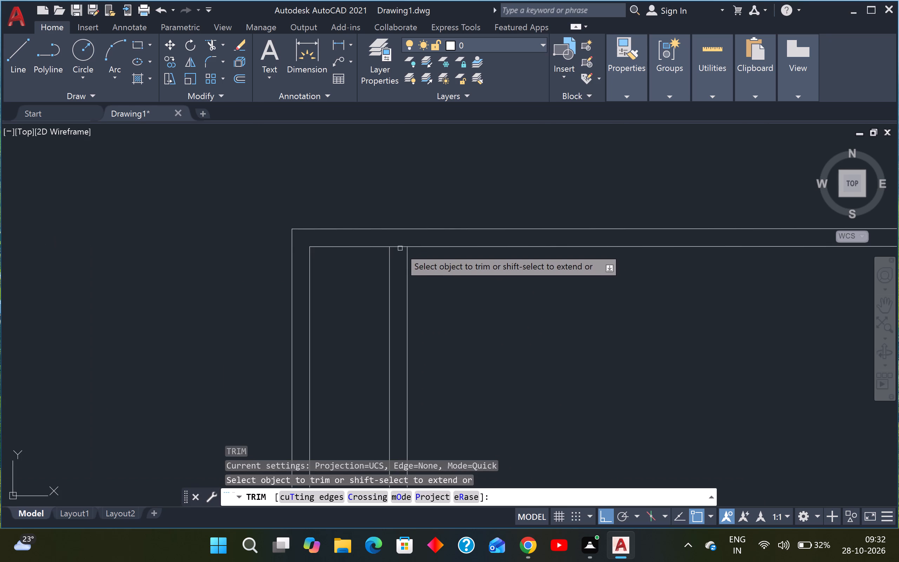
{"action": "left_click", "coordinate": [373, 285], "text": "shift"}
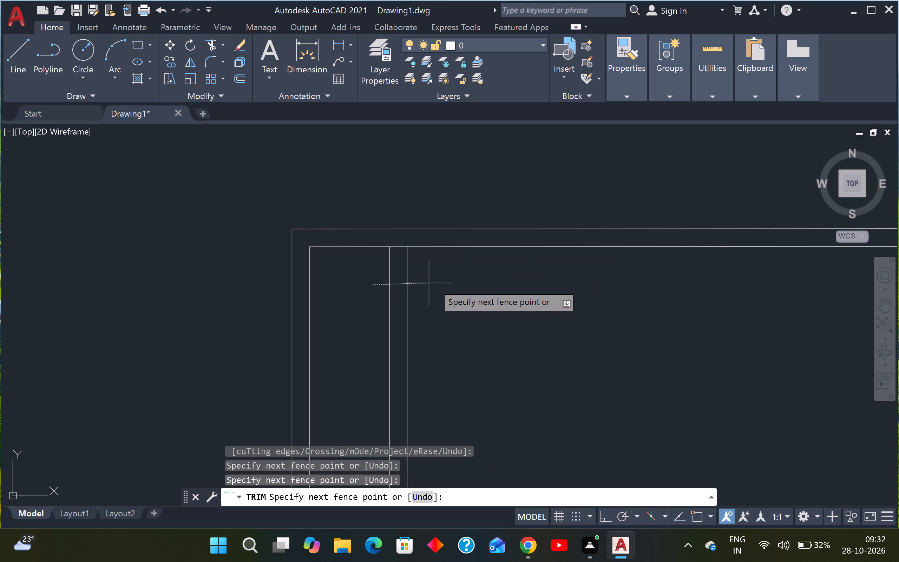
{"action": "left_click", "coordinate": [439, 282], "text": "shift"}
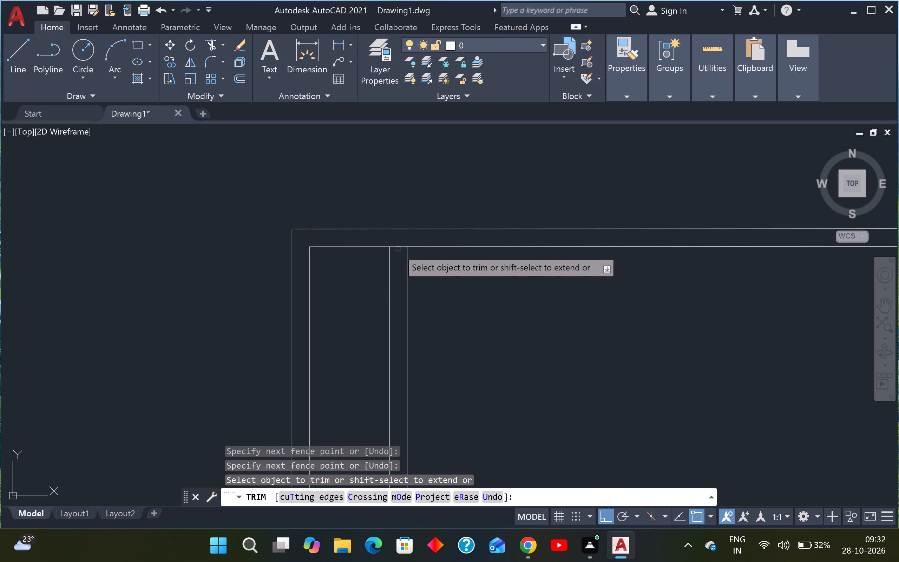
{"action": "left_click", "coordinate": [397, 247]}
{"action": "key", "text": "Escape"}
{"action": "key", "text": "Escape"}
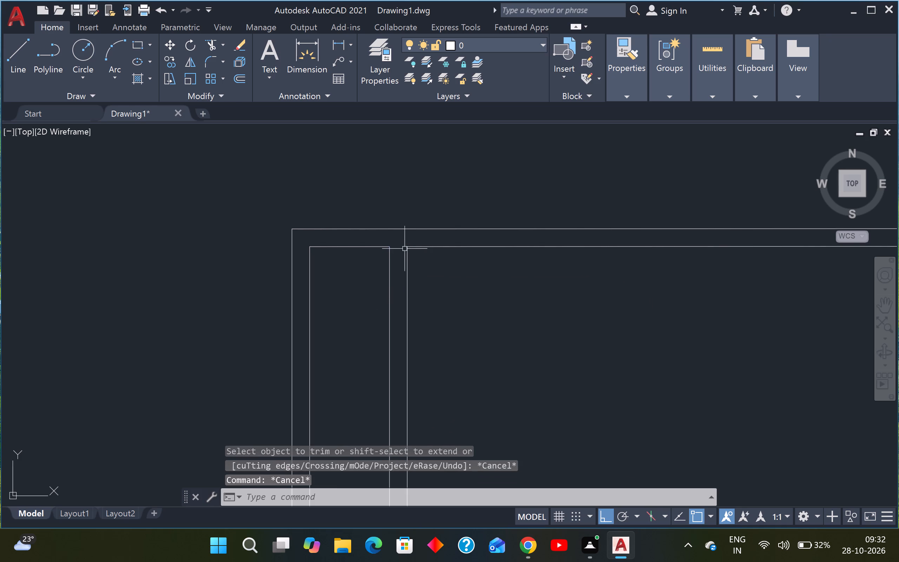
Draw a 4" horizontal line joining the upper ends of the two partition lines in the corner room.
{"action": "key", "text": "l"}
{"action": "key", "text": "space"}
{"action": "scroll", "coordinate": [397, 249], "scroll_direction": "up", "scroll_amount": 3}
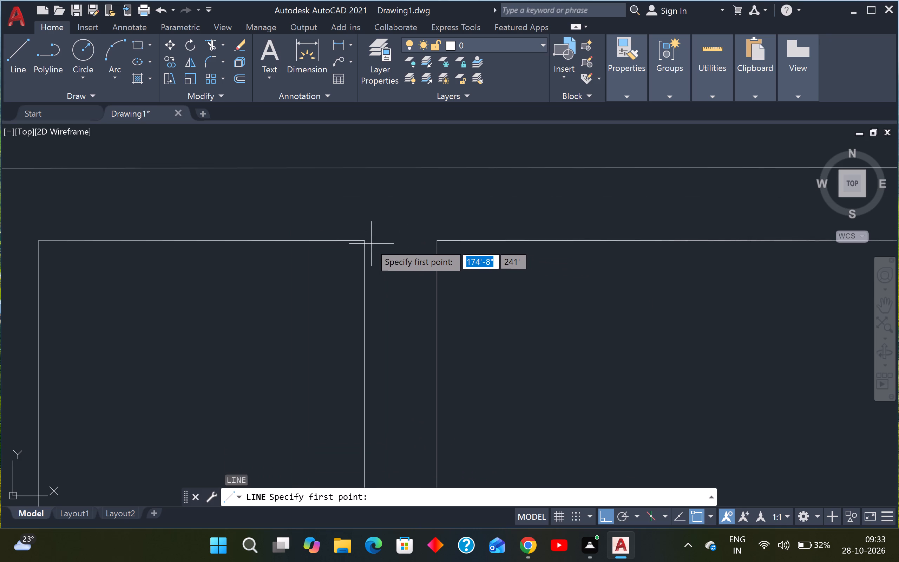
{"action": "left_click", "coordinate": [366, 240]}
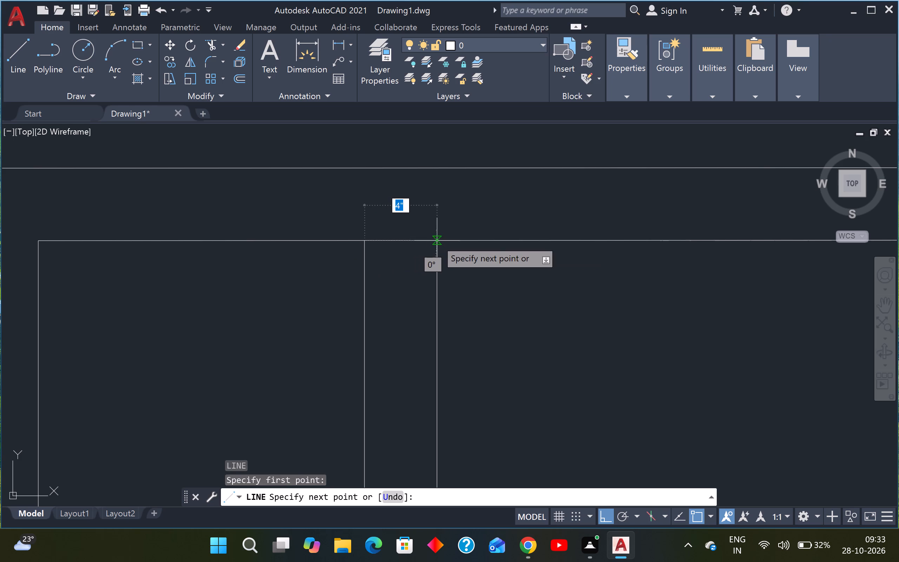
{"action": "left_click", "coordinate": [436, 240]}
{"action": "key", "text": "Escape"}
Offset the short 4" line at the partition's upper end 3' downward between the partition lines.
{"action": "key", "text": "o"}
{"action": "key", "text": "space"}
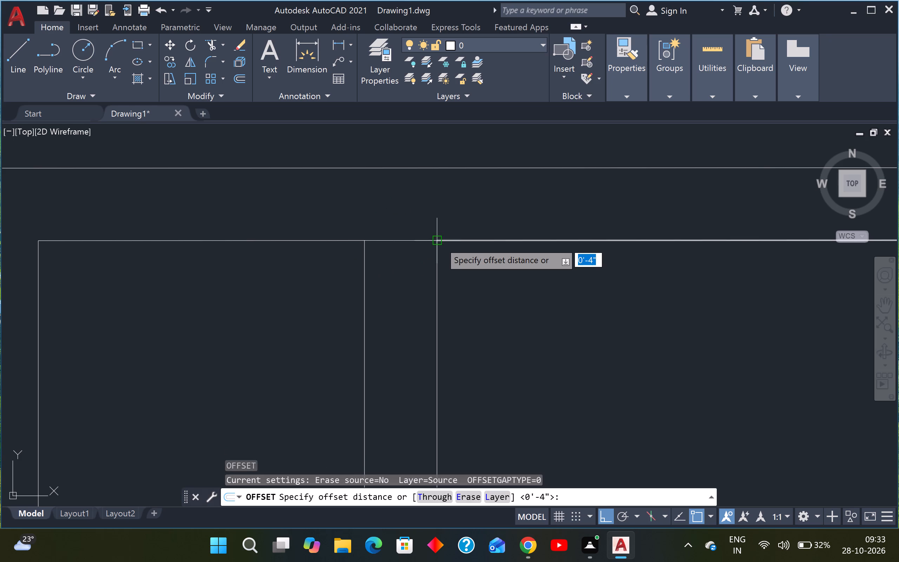
{"action": "scroll", "coordinate": [405, 285], "scroll_direction": "down", "scroll_amount": 3}
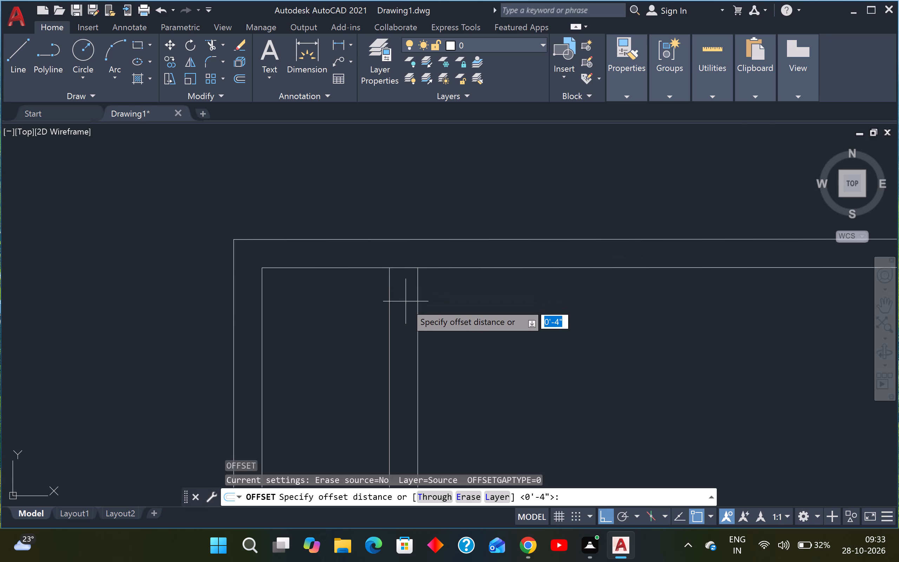
{"action": "scroll", "coordinate": [406, 303], "scroll_direction": "down", "scroll_amount": 1}
{"action": "type", "text": "3'"}
{"action": "key", "text": "Return"}
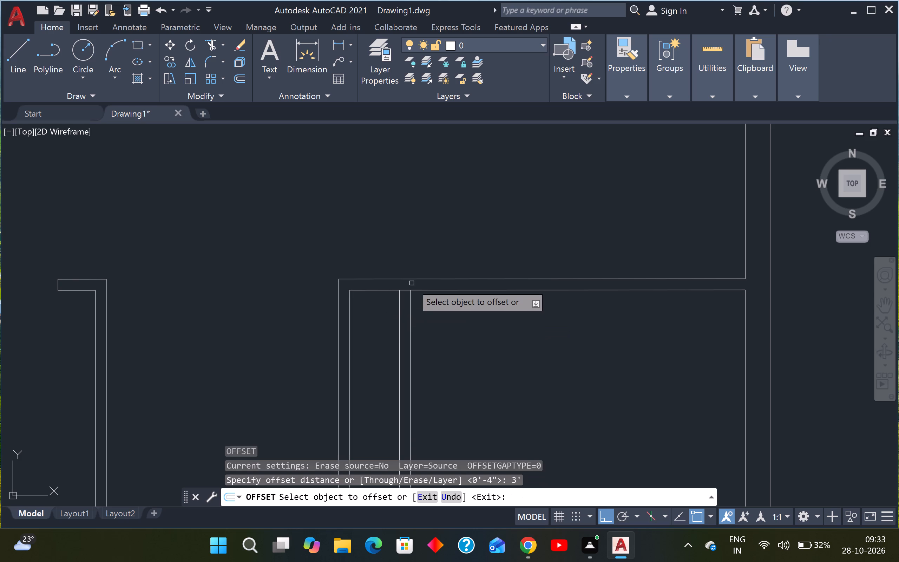
{"action": "left_click", "coordinate": [406, 292]}
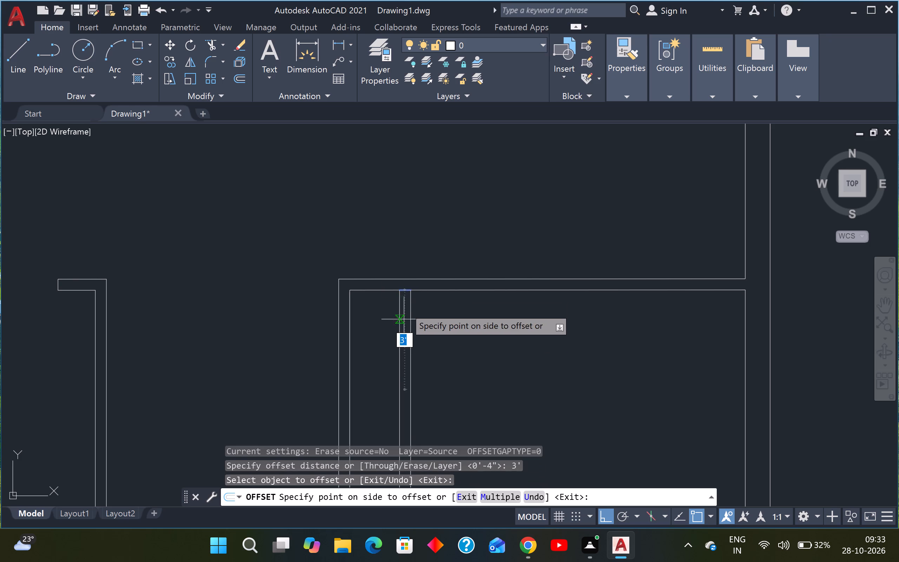
{"action": "left_click", "coordinate": [403, 335]}
{"action": "scroll", "coordinate": [407, 341], "scroll_direction": "down", "scroll_amount": 3}
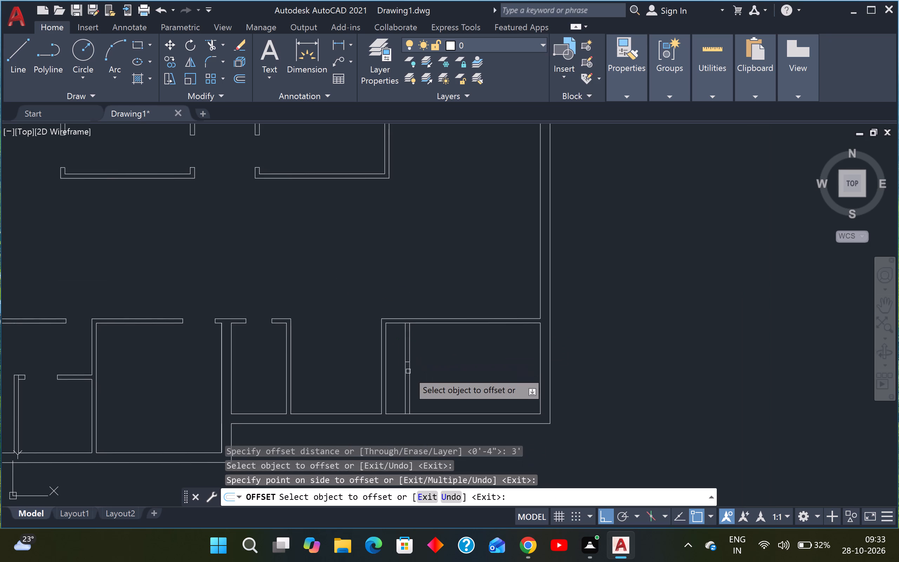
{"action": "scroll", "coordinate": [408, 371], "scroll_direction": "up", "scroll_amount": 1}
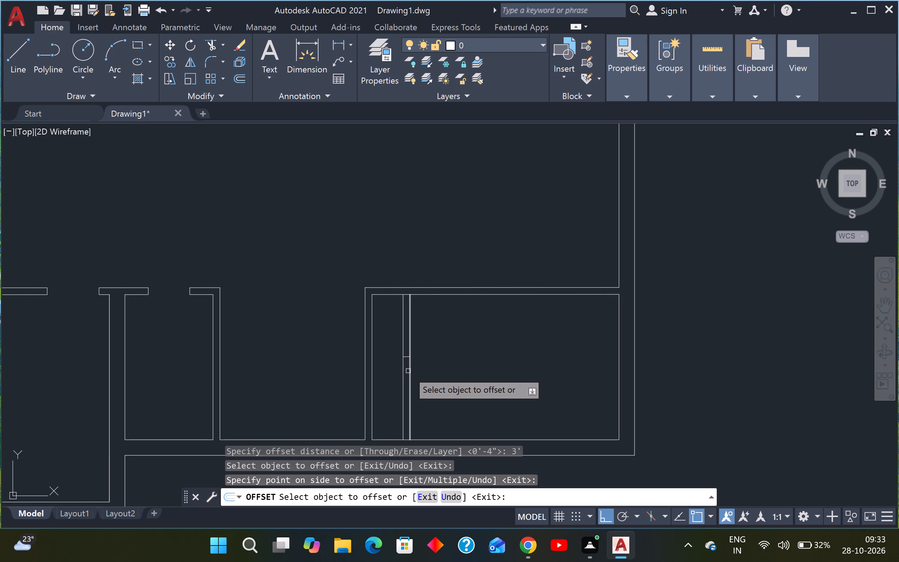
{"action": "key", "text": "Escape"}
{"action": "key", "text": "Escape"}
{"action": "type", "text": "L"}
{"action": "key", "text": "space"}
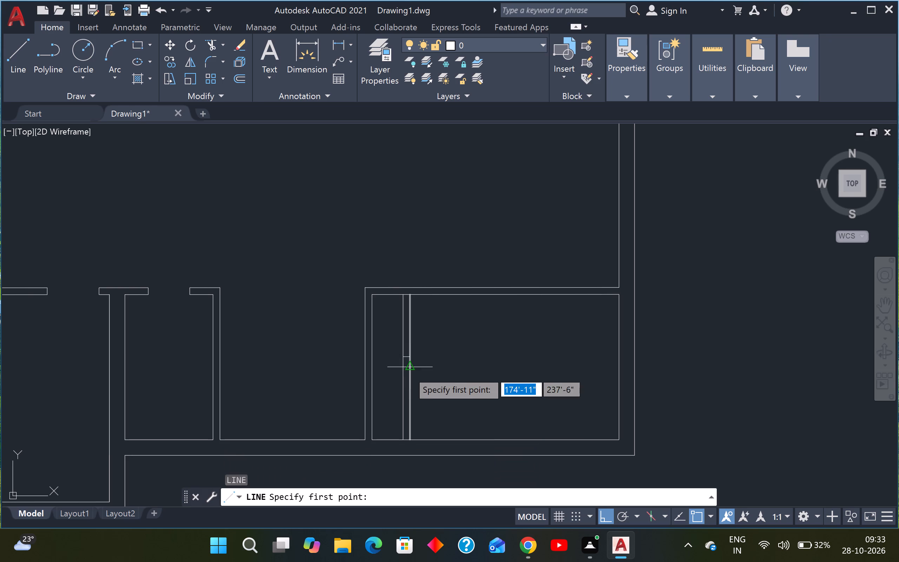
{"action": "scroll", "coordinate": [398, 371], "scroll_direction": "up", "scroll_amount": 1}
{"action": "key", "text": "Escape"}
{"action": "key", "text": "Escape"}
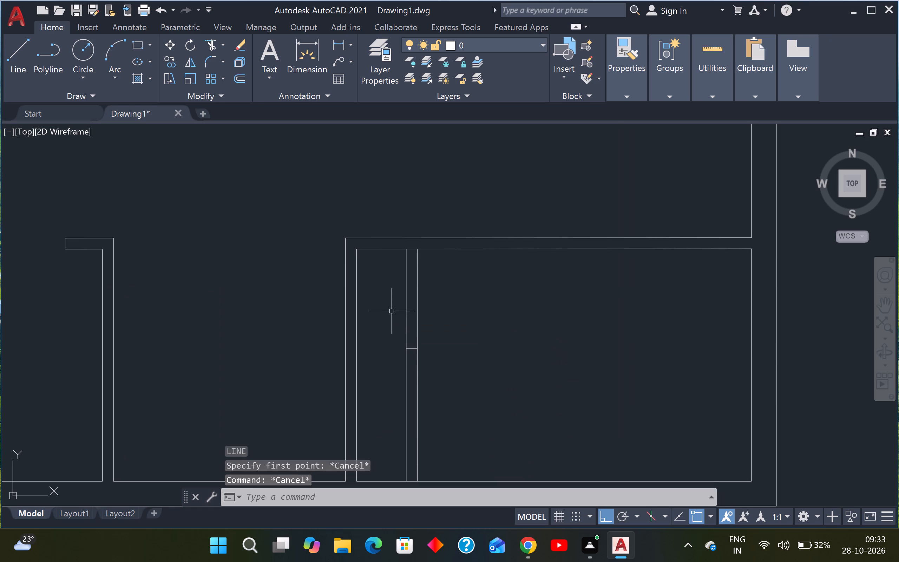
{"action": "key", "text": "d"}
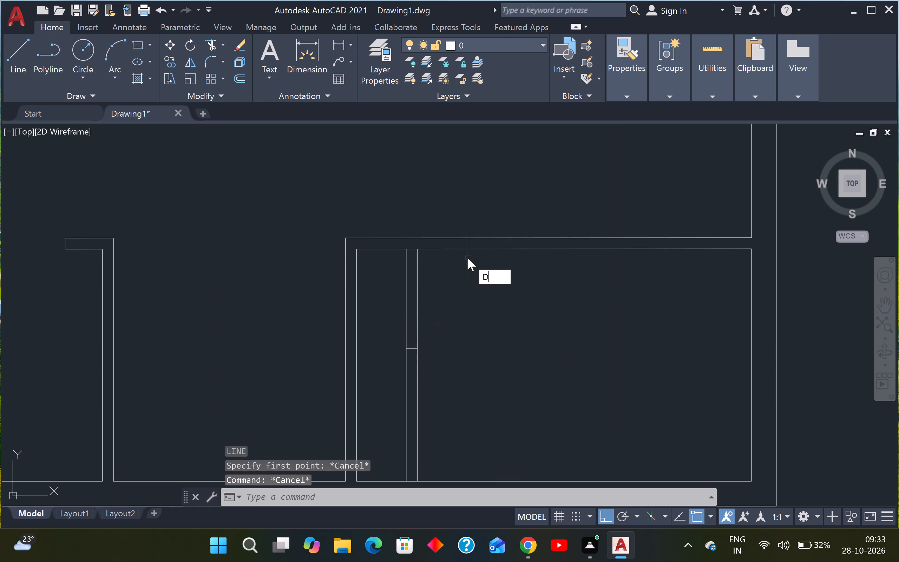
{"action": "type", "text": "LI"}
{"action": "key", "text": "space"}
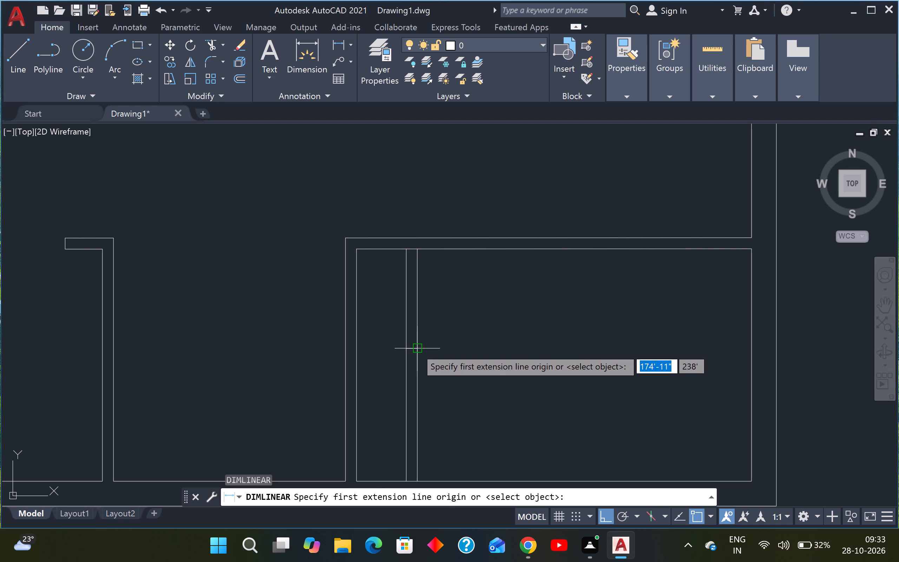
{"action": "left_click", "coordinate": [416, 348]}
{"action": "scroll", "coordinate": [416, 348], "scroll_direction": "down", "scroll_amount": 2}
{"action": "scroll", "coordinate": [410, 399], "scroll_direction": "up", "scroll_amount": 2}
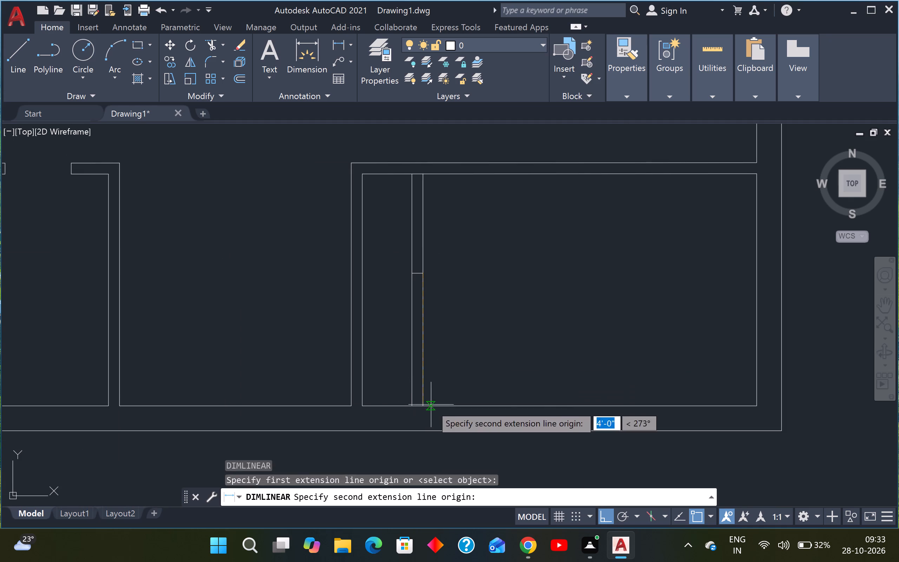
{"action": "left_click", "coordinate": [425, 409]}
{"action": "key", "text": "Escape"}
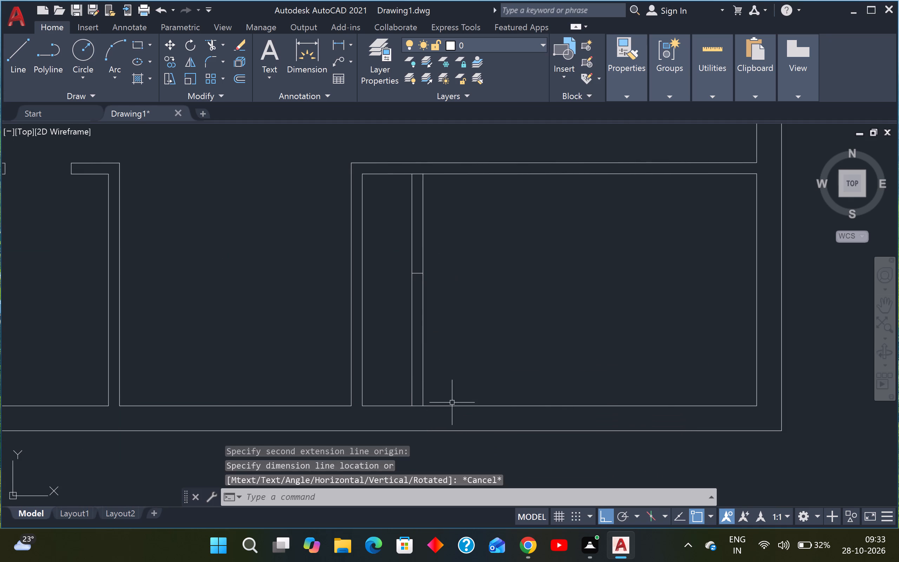
Quick-measure the corner room and the spacing around the short cross line inside its vertical partition.
{"action": "left_click", "coordinate": [716, 65]}
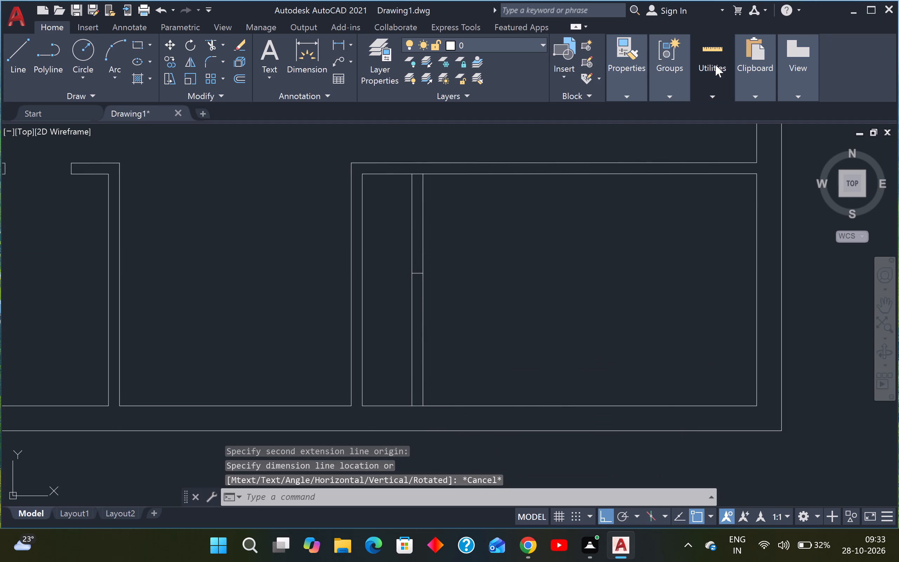
{"action": "left_click", "coordinate": [711, 125]}
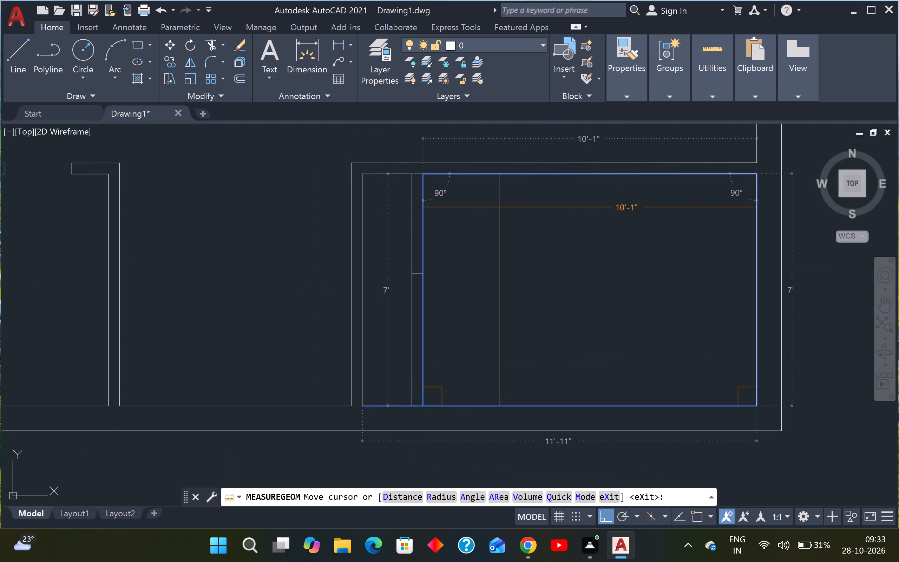
{"action": "scroll", "coordinate": [406, 208], "scroll_direction": "up", "scroll_amount": 2}
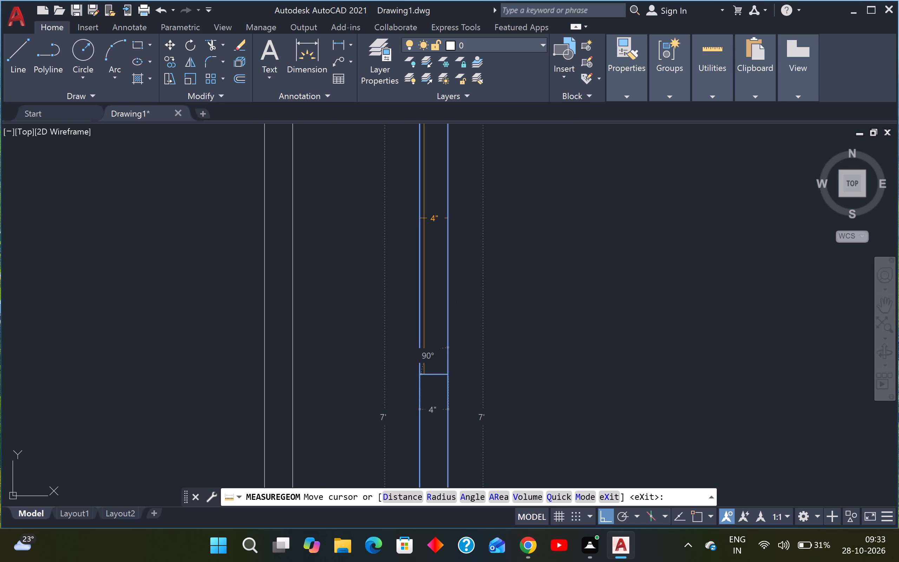
{"action": "scroll", "coordinate": [433, 220], "scroll_direction": "down", "scroll_amount": 1}
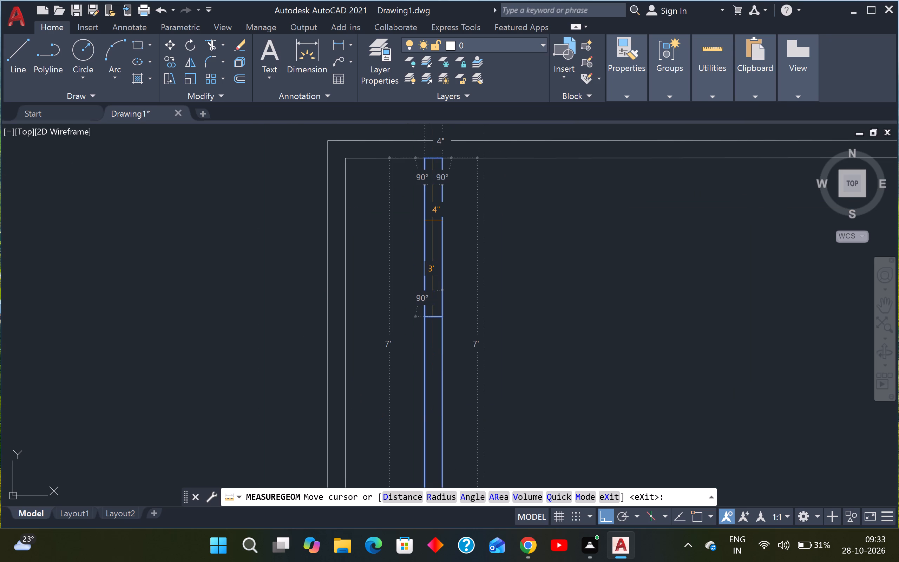
{"action": "scroll", "coordinate": [433, 220], "scroll_direction": "up", "scroll_amount": 1}
{"action": "scroll", "coordinate": [438, 222], "scroll_direction": "down", "scroll_amount": 1}
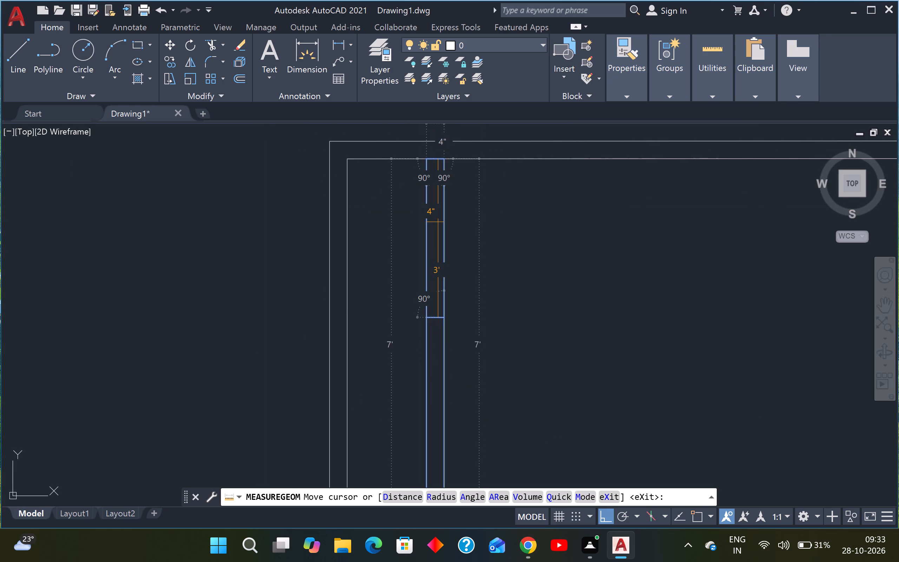
{"action": "key", "text": "Escape"}
{"action": "scroll", "coordinate": [451, 218], "scroll_direction": "down", "scroll_amount": 1}
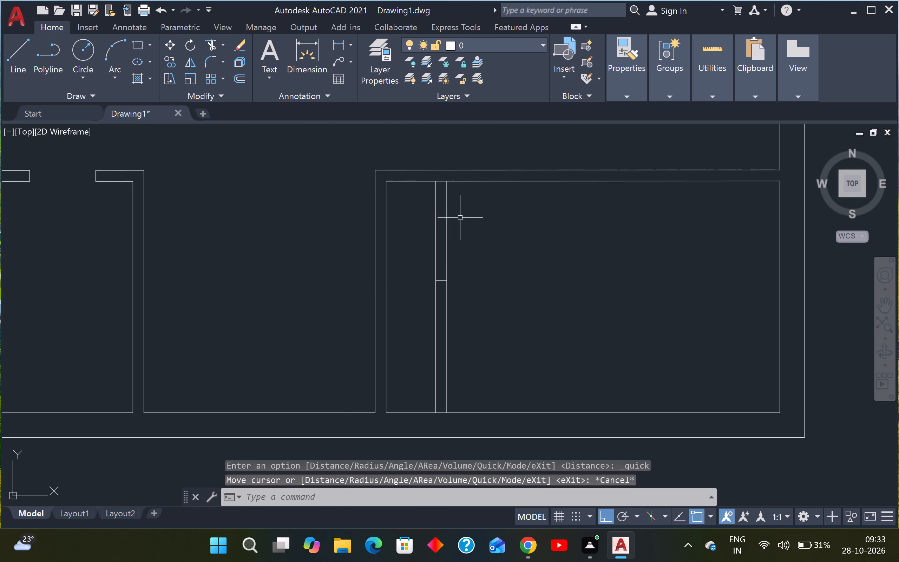
{"action": "scroll", "coordinate": [464, 223], "scroll_direction": "down", "scroll_amount": 1}
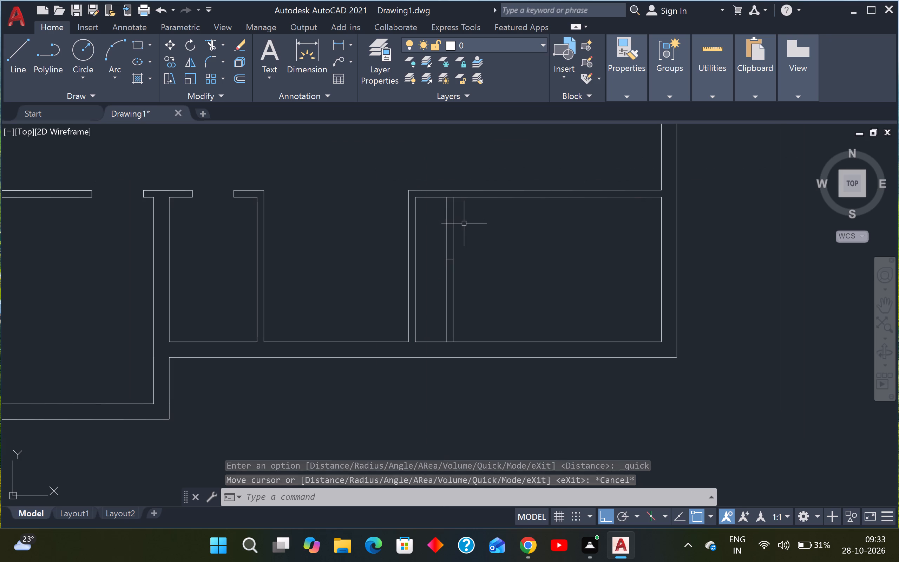
{"action": "key", "text": "Escape"}
{"action": "key", "text": "Escape"}
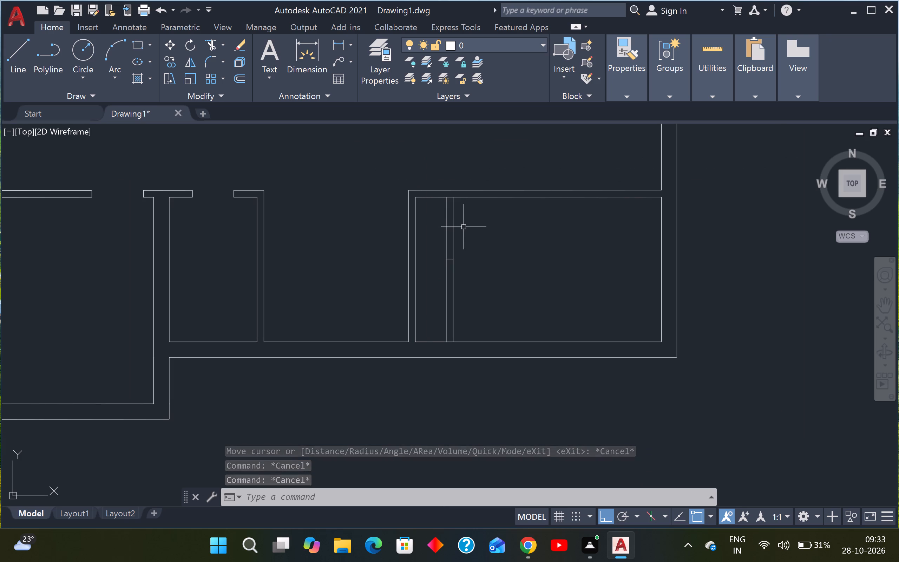
Offset the short cross line between the corner room's partition lines 6" upward.
{"action": "type", "text": "O"}
{"action": "key", "text": "space"}
{"action": "type", "text": "1'"}
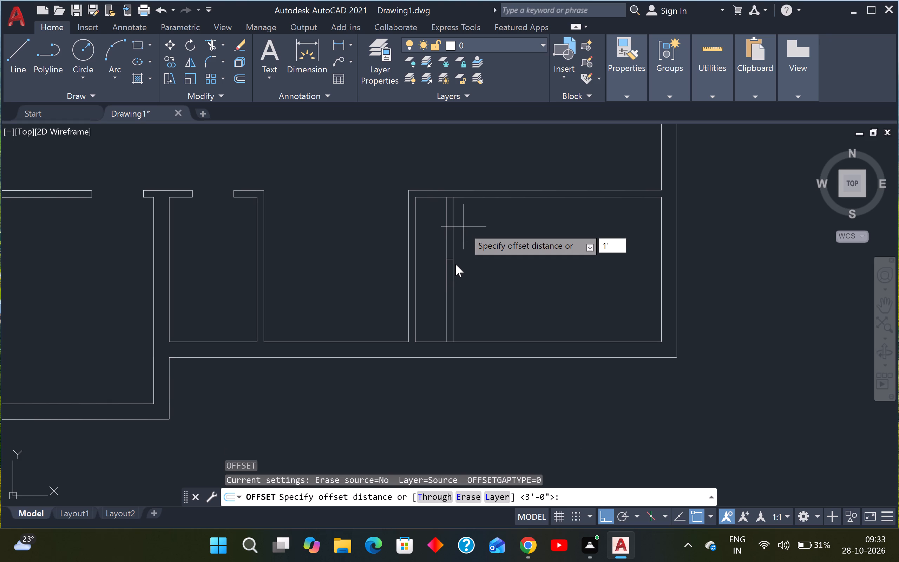
{"action": "key", "text": "BackSpace"}
{"action": "key", "text": "BackSpace"}
{"action": "key", "text": "6"}
{"action": "key", "text": "shift+quotedbl"}
{"action": "key", "text": "Return"}
{"action": "scroll", "coordinate": [447, 253], "scroll_direction": "up", "scroll_amount": 3}
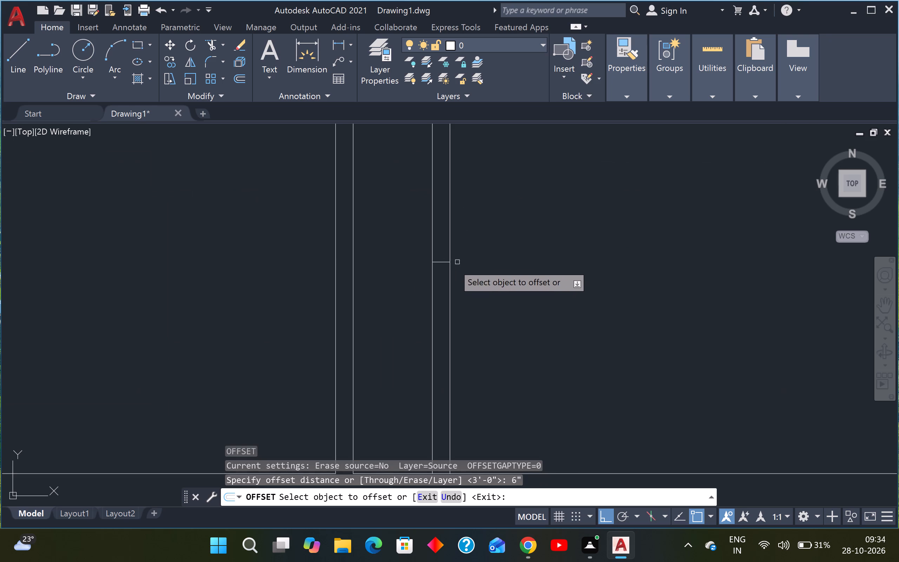
{"action": "left_click", "coordinate": [444, 261]}
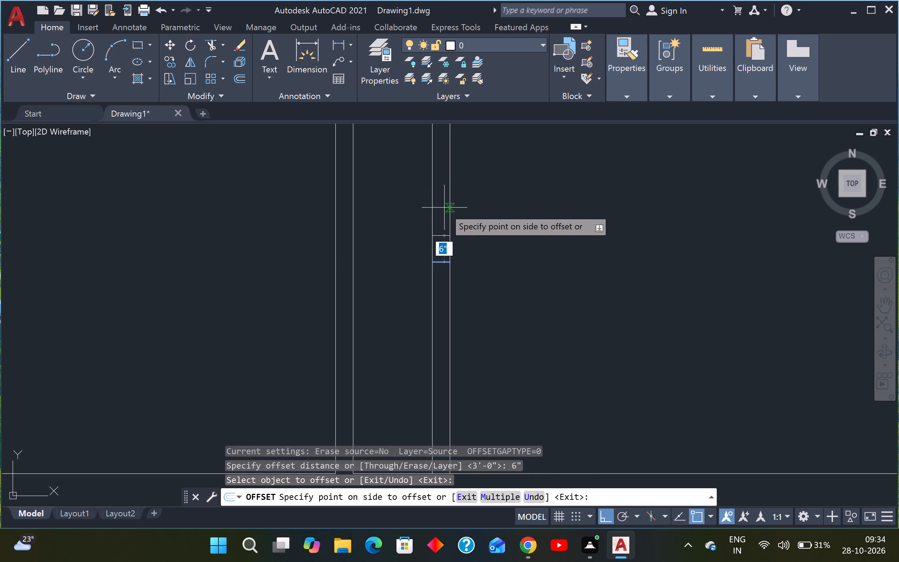
{"action": "left_click", "coordinate": [444, 208]}
{"action": "key", "text": "Escape"}
{"action": "key", "text": "Escape"}
Draw a horizontal line about 2'-9" long from the new cross line's left end, leftward across the corner room's left wall.
{"action": "type", "text": "L"}
{"action": "key", "text": "space"}
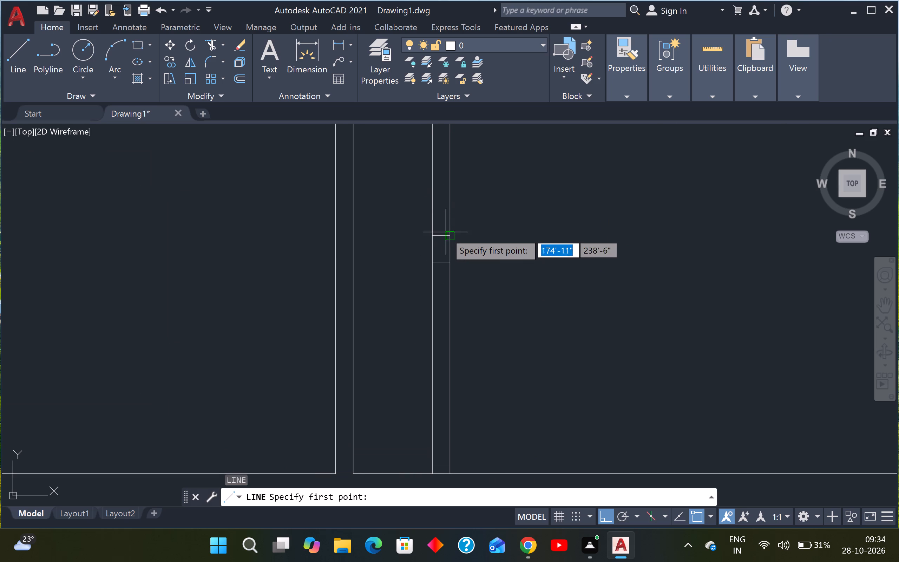
{"action": "left_click", "coordinate": [433, 235]}
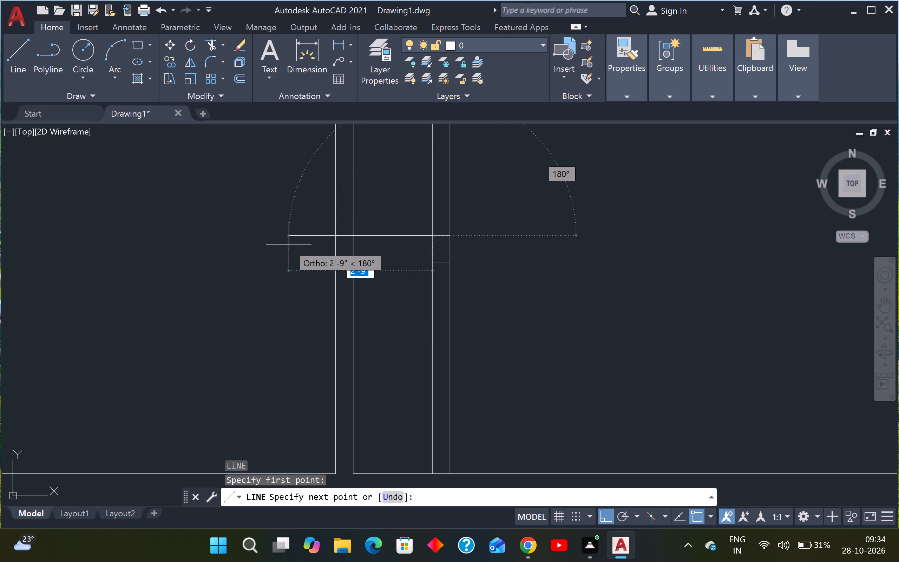
{"action": "left_click", "coordinate": [289, 244]}
{"action": "key", "text": "Escape"}
Offset the new horizontal line and the adjoining short cross line 4" upward to form a horizontal partition.
{"action": "type", "text": "O"}
{"action": "key", "text": "space"}
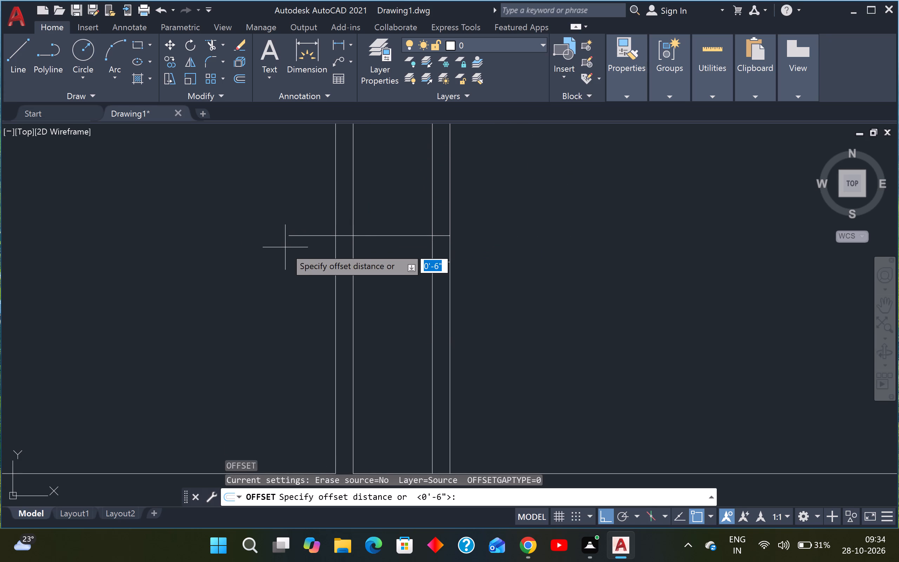
{"action": "key", "text": "4"}
{"action": "key", "text": "shift+quotedbl"}
{"action": "key", "text": "Return"}
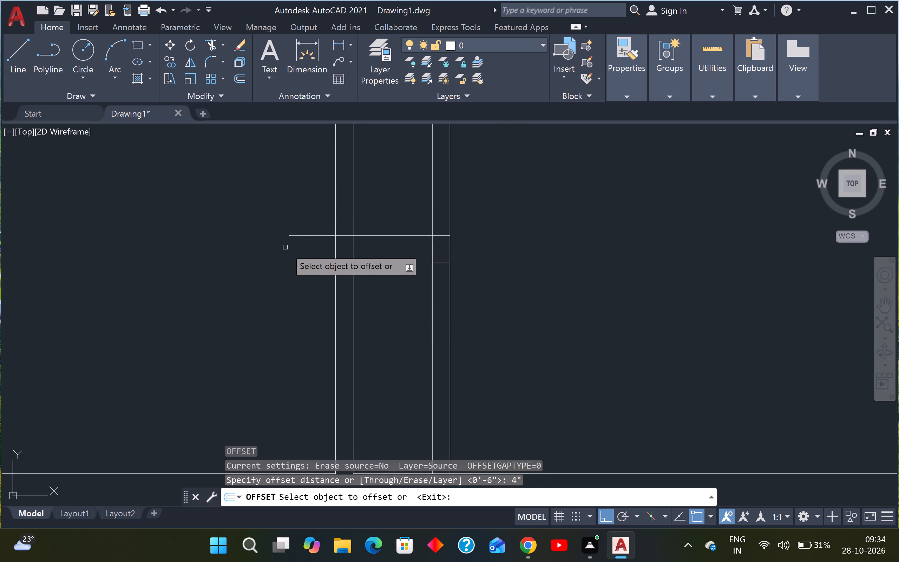
{"action": "left_click", "coordinate": [393, 234]}
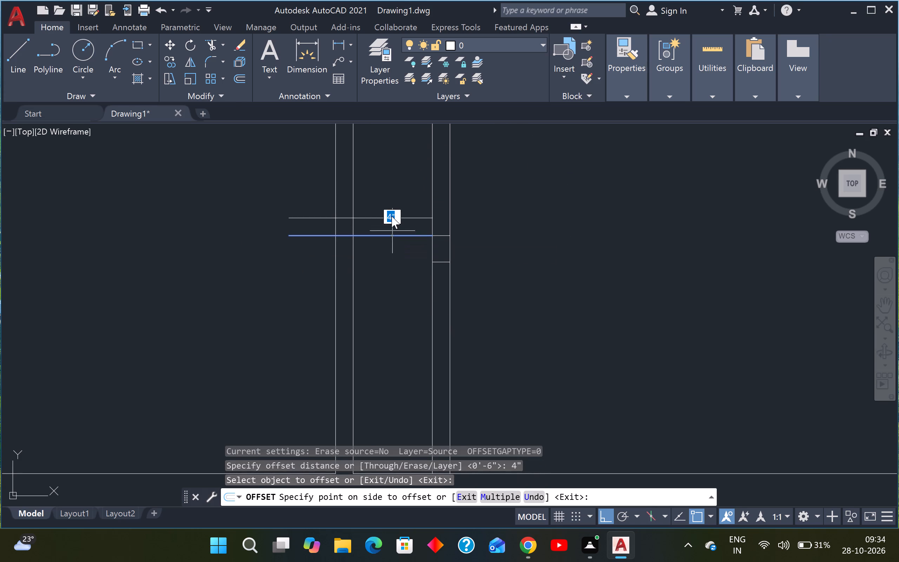
{"action": "left_click", "coordinate": [393, 198]}
{"action": "left_click", "coordinate": [443, 236]}
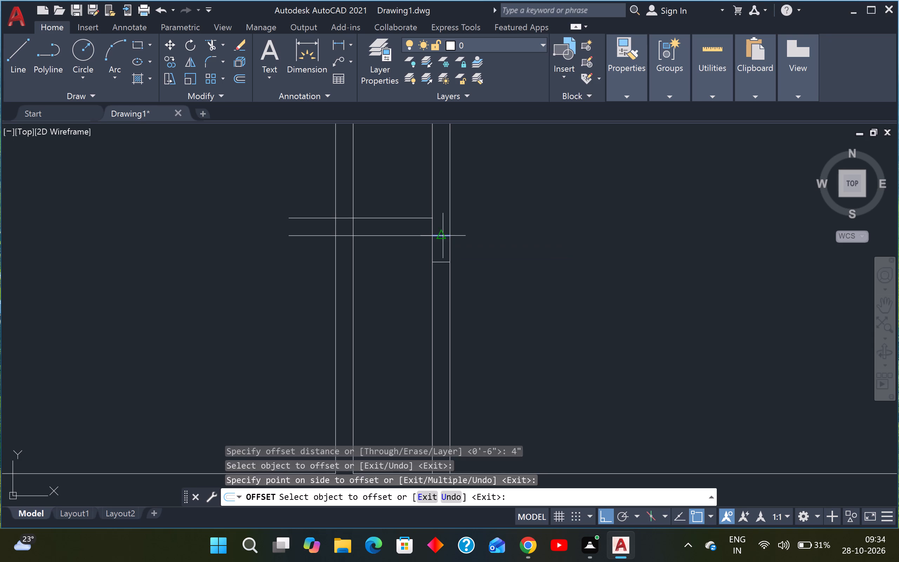
{"action": "left_click_drag", "start_coordinate": [445, 186], "coordinate": [442, 183]}
{"action": "key", "text": "Escape"}
{"action": "key", "text": "Escape"}
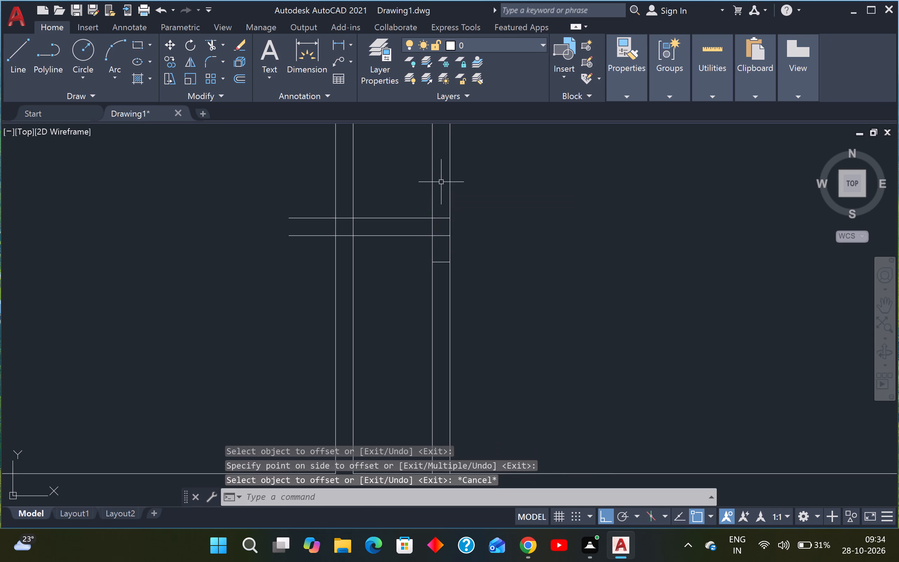
Trim the horizontal partition lines back to the left wall's inner face and remove that face between them.
{"action": "type", "text": "TR"}
{"action": "key", "text": "space"}
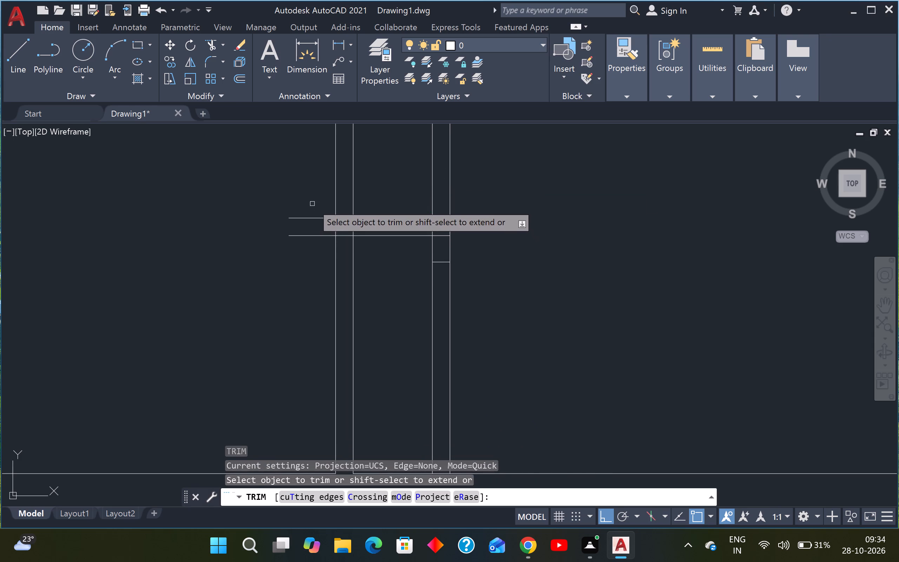
{"action": "left_click", "coordinate": [312, 203]}
{"action": "left_click", "coordinate": [317, 254]}
{"action": "scroll", "coordinate": [334, 232], "scroll_direction": "up", "scroll_amount": 2}
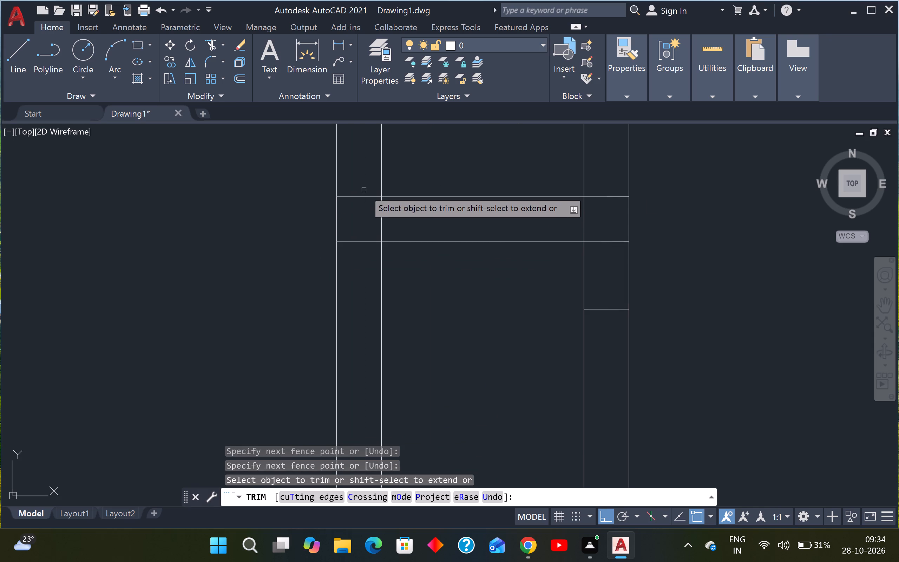
{"action": "left_click", "coordinate": [363, 189]}
{"action": "left_click", "coordinate": [356, 258]}
{"action": "left_click", "coordinate": [370, 219]}
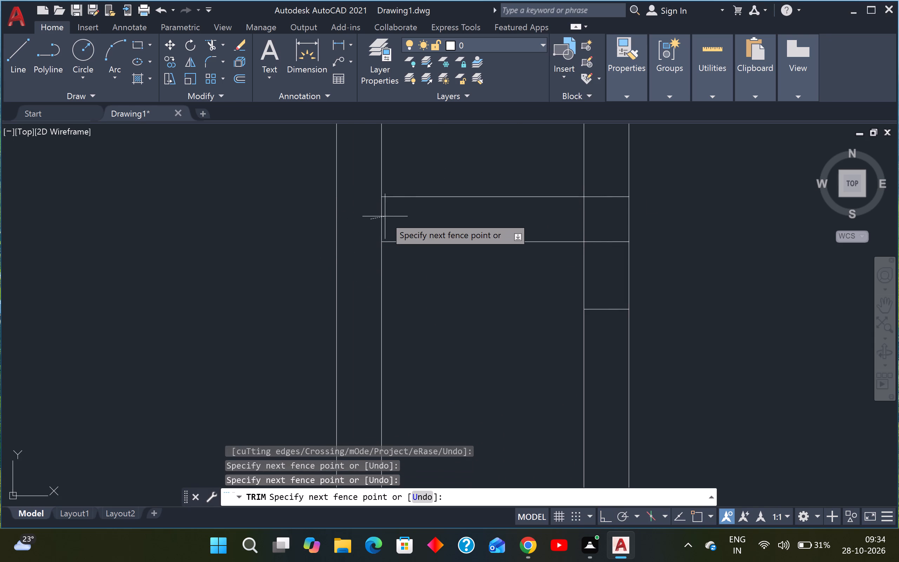
{"action": "left_click", "coordinate": [385, 216]}
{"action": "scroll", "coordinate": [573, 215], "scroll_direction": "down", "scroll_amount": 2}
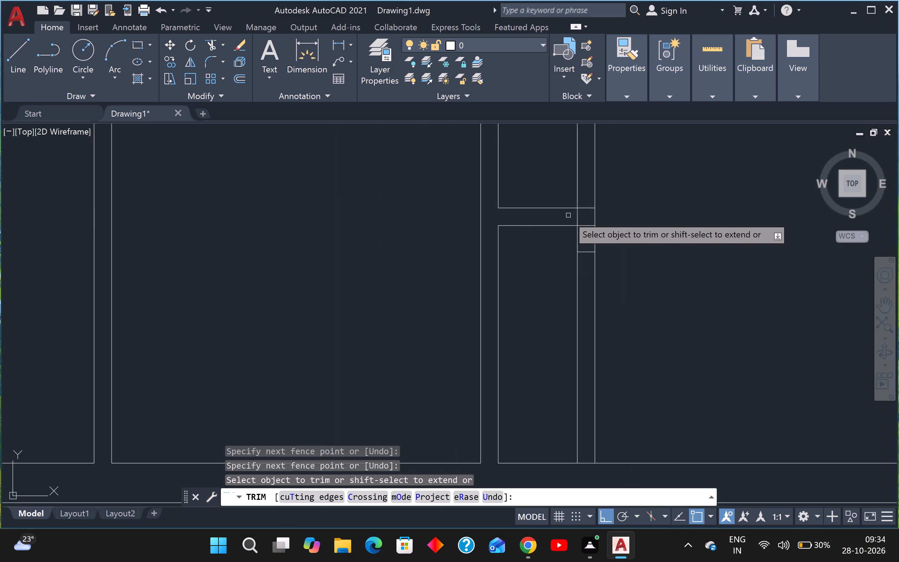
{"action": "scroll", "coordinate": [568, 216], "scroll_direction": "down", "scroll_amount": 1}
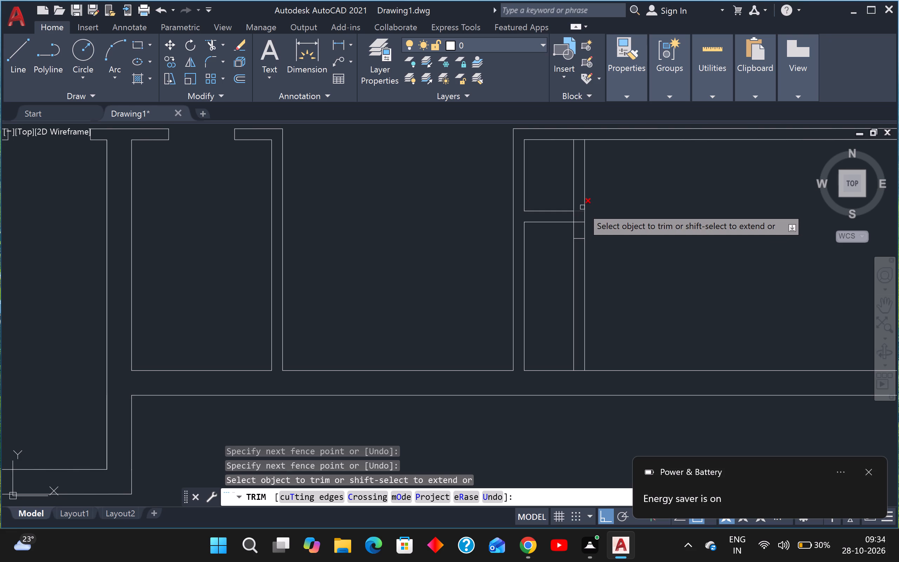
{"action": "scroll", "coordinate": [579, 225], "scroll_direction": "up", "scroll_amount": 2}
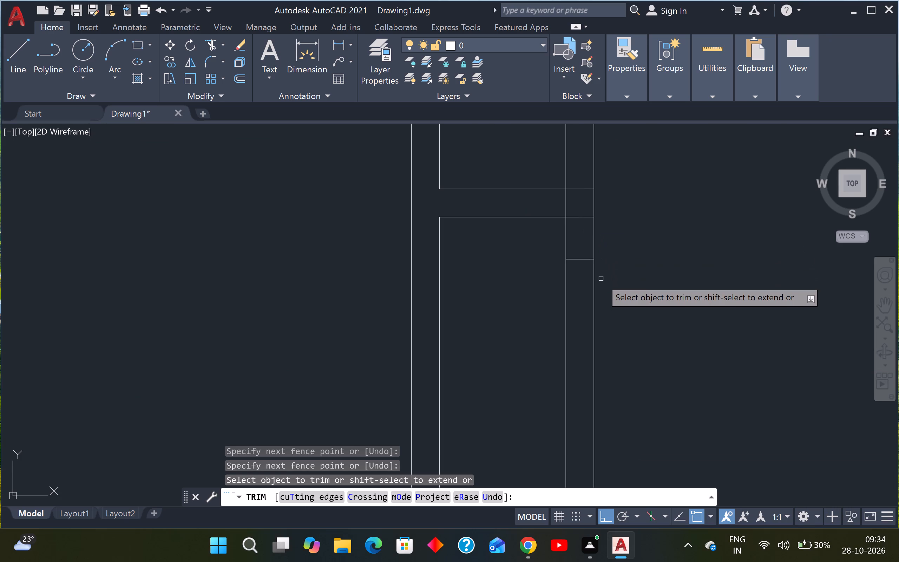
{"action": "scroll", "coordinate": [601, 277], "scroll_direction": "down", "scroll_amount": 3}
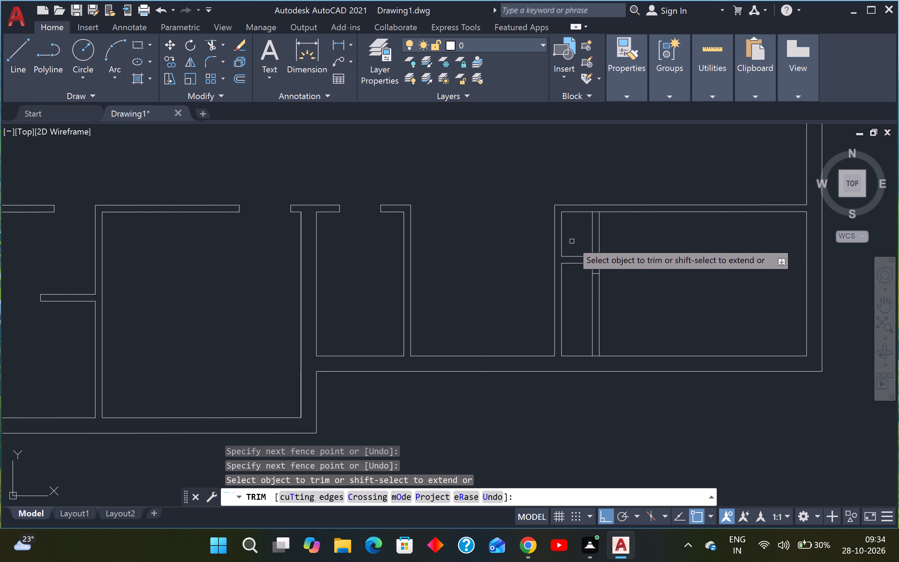
Extend the horizontal partition's upper line to the left wall's outer line and the vertical partition's left line to the top wall's outer line.
{"action": "scroll", "coordinate": [593, 250], "scroll_direction": "up", "scroll_amount": 2, "text": "shift"}
{"action": "left_click", "coordinate": [560, 255], "text": "shift"}
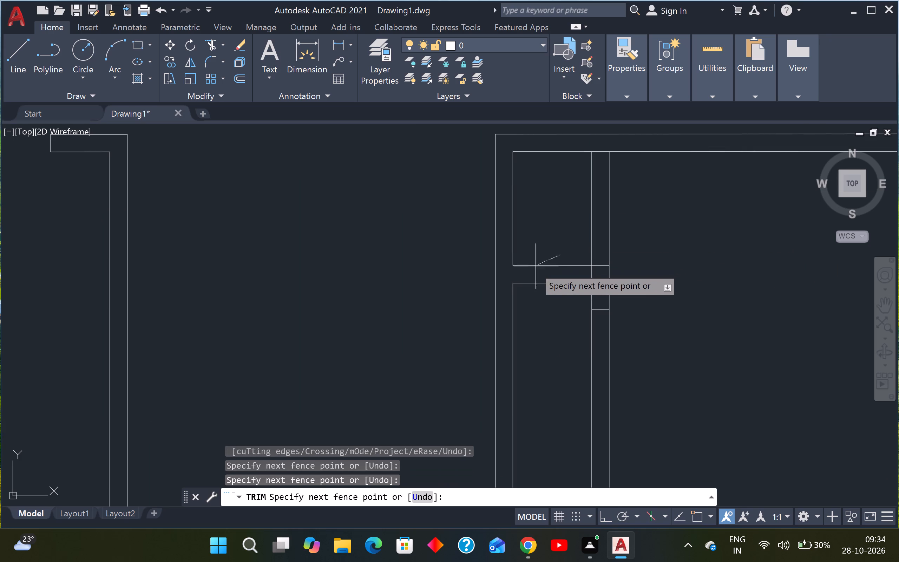
{"action": "left_click", "coordinate": [529, 272], "text": "shift"}
{"action": "left_click", "coordinate": [570, 175], "text": "shift"}
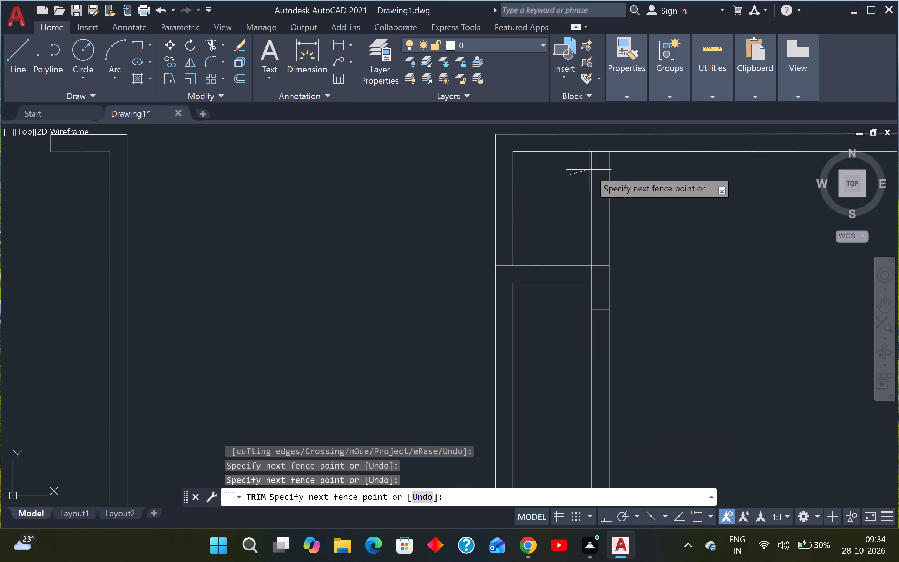
{"action": "left_click", "coordinate": [595, 167], "text": "shift"}
Trim away the corner room's left wall above the horizontal partition and its top wall lines left of the vertical partition's inner line.
{"action": "left_click", "coordinate": [556, 179]}
{"action": "left_click", "coordinate": [483, 207]}
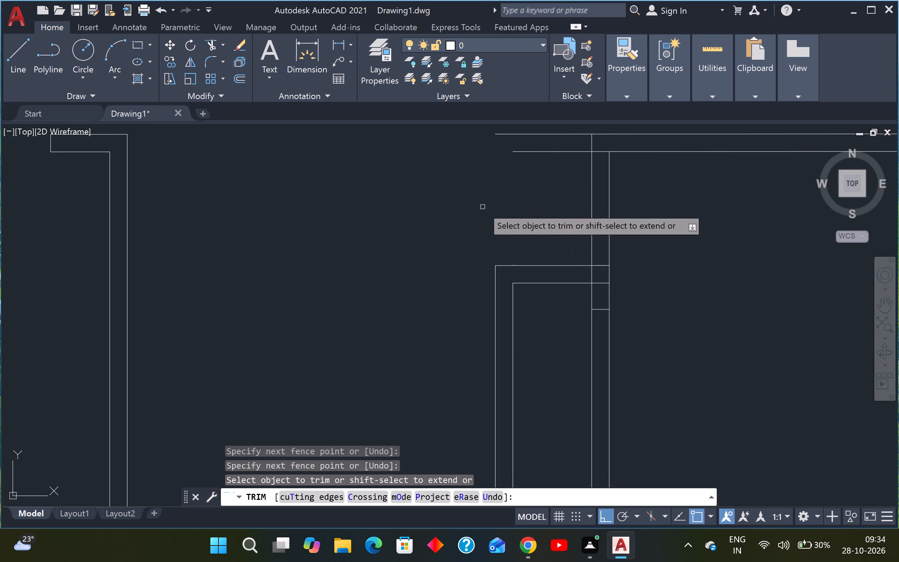
{"action": "left_click", "coordinate": [536, 174]}
{"action": "left_click", "coordinate": [545, 123]}
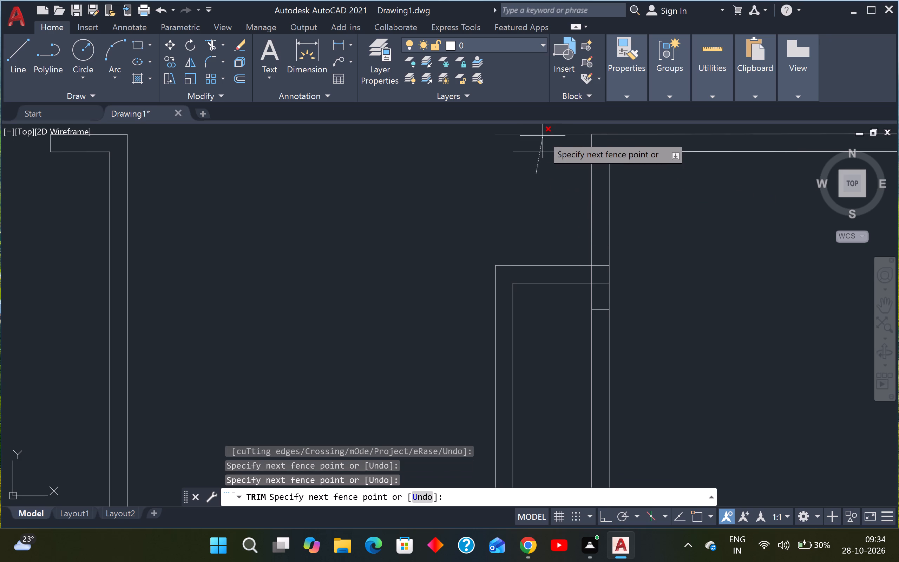
{"action": "left_click", "coordinate": [549, 126]}
{"action": "scroll", "coordinate": [568, 186], "scroll_direction": "down", "scroll_amount": 1}
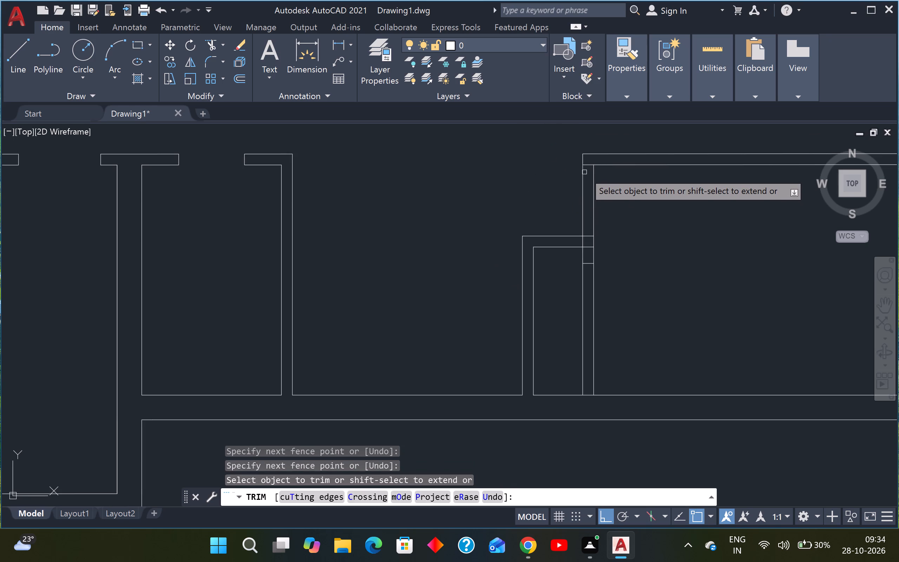
{"action": "scroll", "coordinate": [586, 166], "scroll_direction": "up", "scroll_amount": 2}
{"action": "left_click", "coordinate": [591, 157]}
{"action": "left_click", "coordinate": [589, 171]}
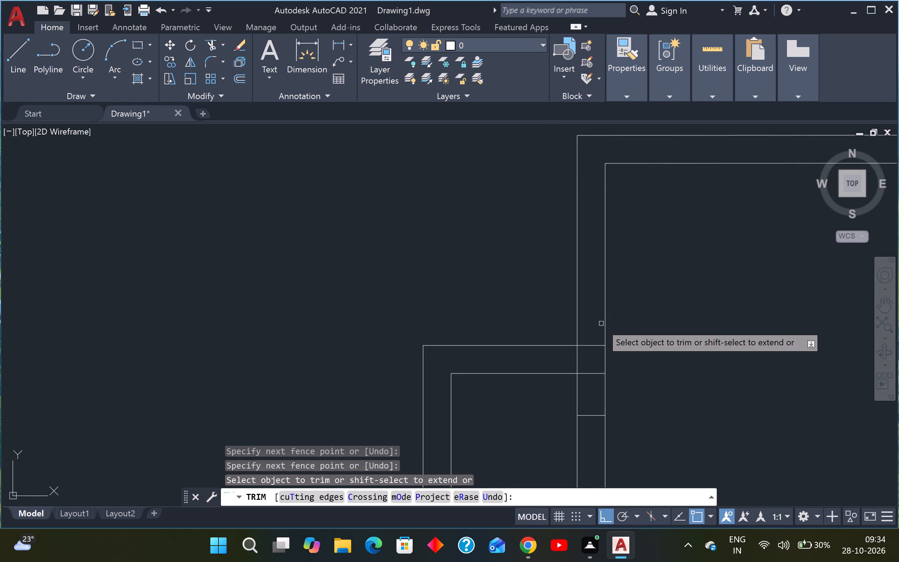
Trim the short cross line and the overlapping line pieces where the horizontal and vertical partitions meet.
{"action": "left_click", "coordinate": [597, 328]}
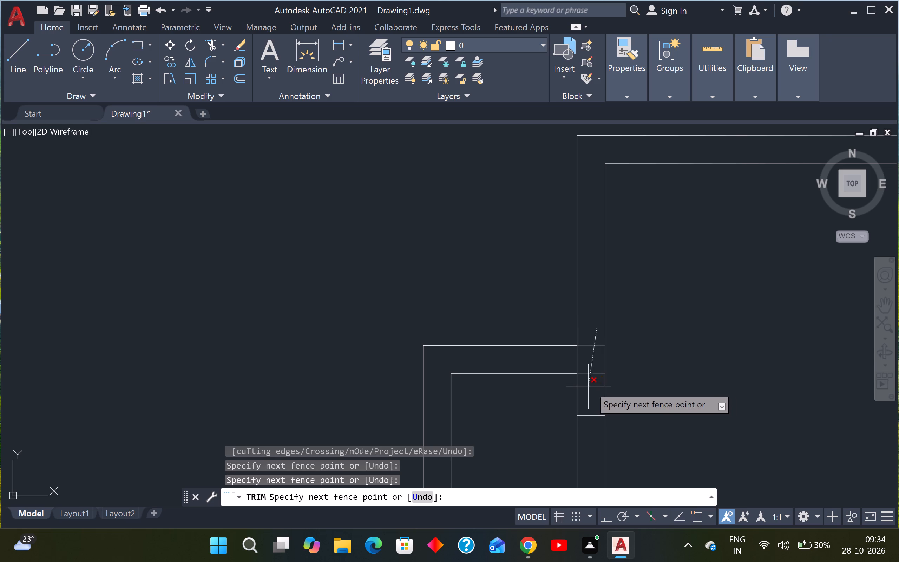
{"action": "left_click", "coordinate": [593, 311]}
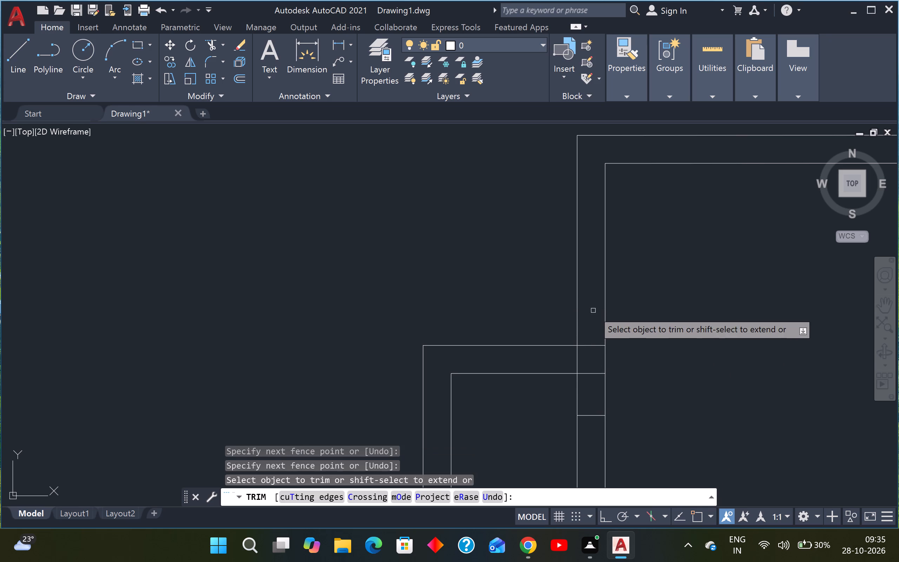
{"action": "left_click", "coordinate": [595, 401]}
{"action": "left_click_drag", "start_coordinate": [599, 428], "coordinate": [595, 424]}
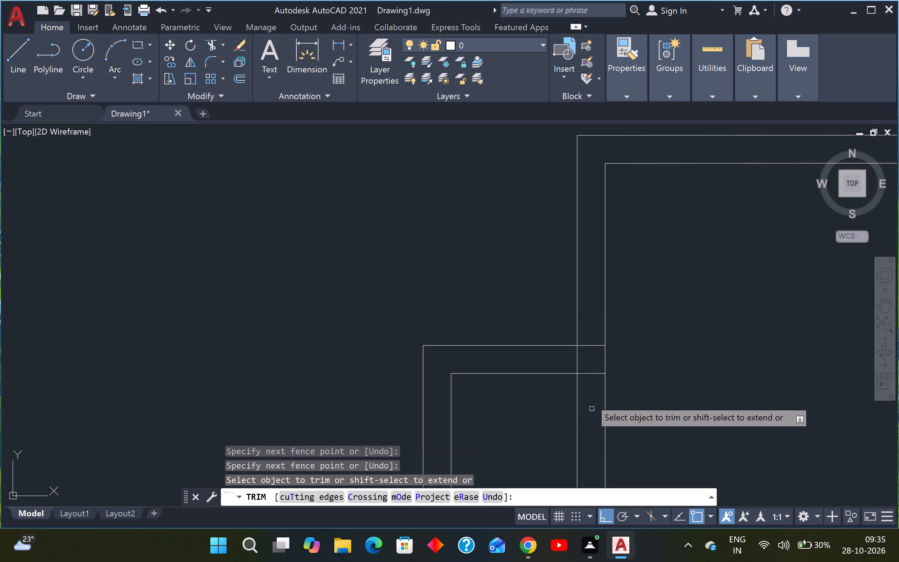
{"action": "left_click", "coordinate": [588, 365]}
{"action": "left_click", "coordinate": [550, 367]}
{"action": "left_click", "coordinate": [582, 358]}
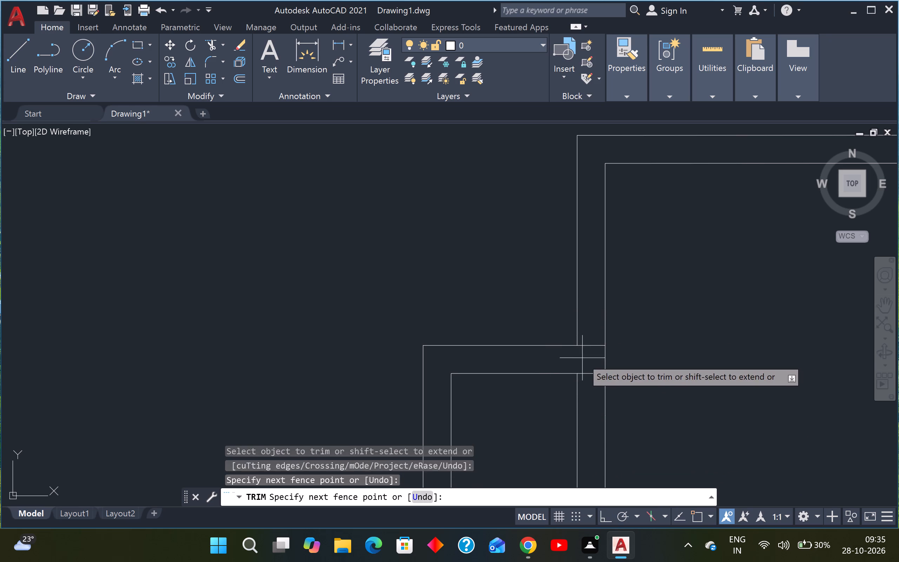
{"action": "left_click", "coordinate": [589, 386]}
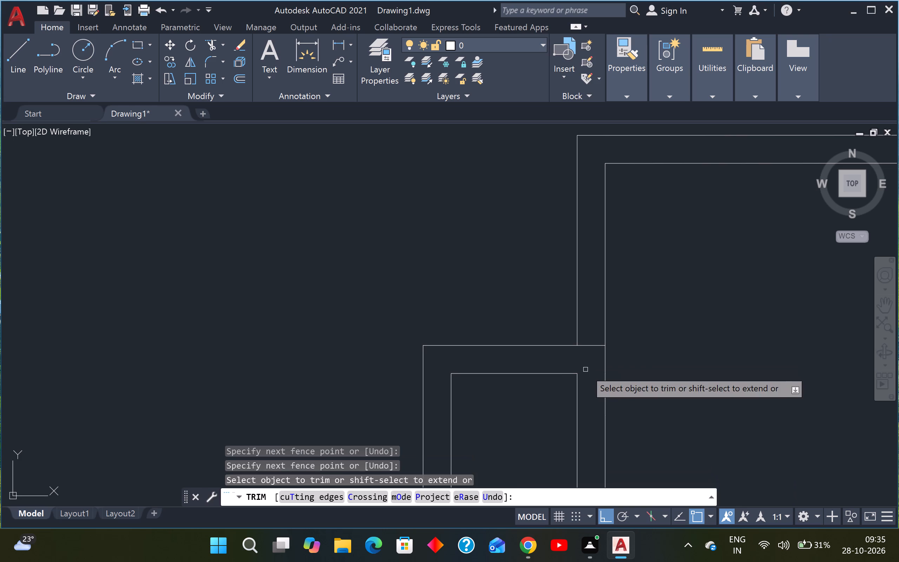
{"action": "key", "text": "Escape"}
{"action": "key", "text": "Escape"}
Extend the horizontal partition's lower line to the vertical partition's right line.
{"action": "scroll", "coordinate": [585, 368], "scroll_direction": "down", "scroll_amount": 2}
{"action": "scroll", "coordinate": [607, 341], "scroll_direction": "down", "scroll_amount": 2}
{"action": "scroll", "coordinate": [608, 342], "scroll_direction": "up", "scroll_amount": 1}
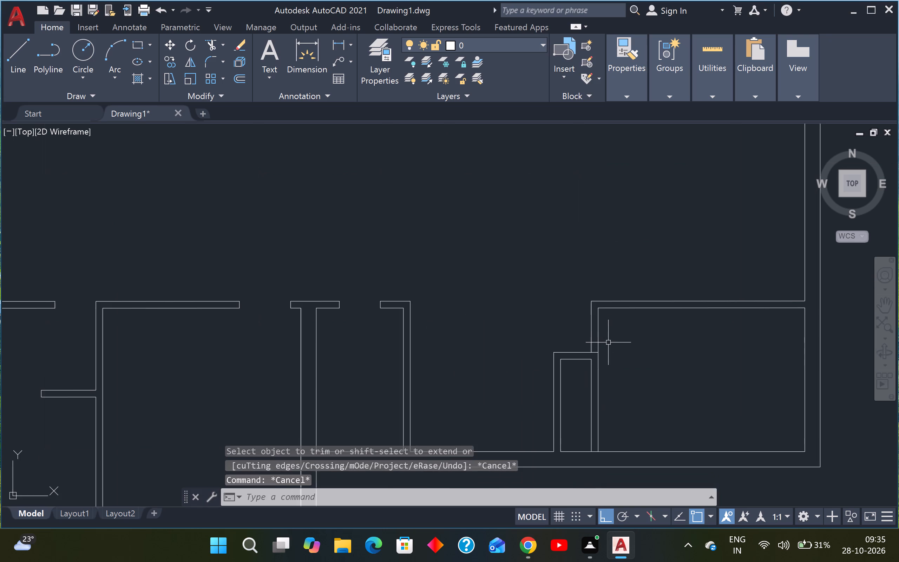
{"action": "middle_click_drag", "start_coordinate": [608, 343], "coordinate": [493, 324]}
{"action": "key", "text": "e"}
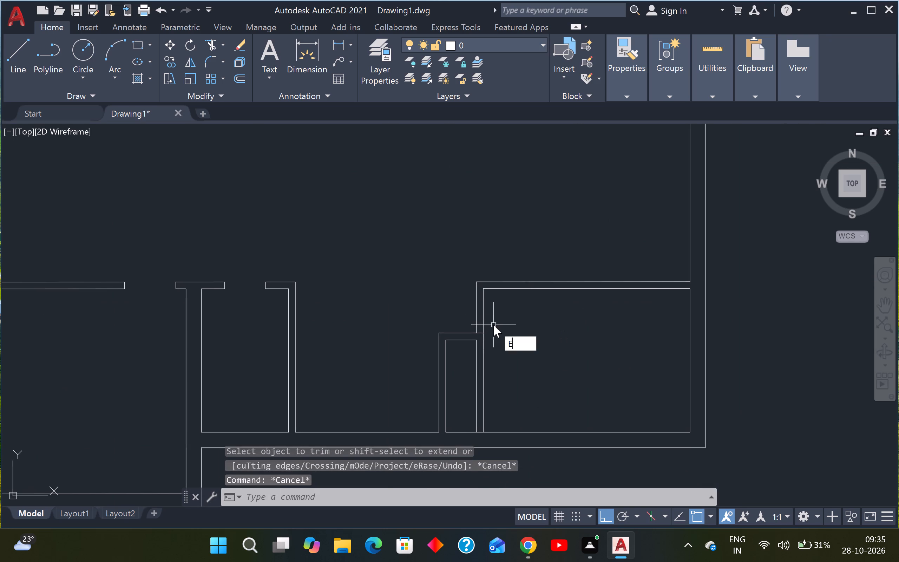
{"action": "type", "text": "X"}
{"action": "key", "text": "space"}
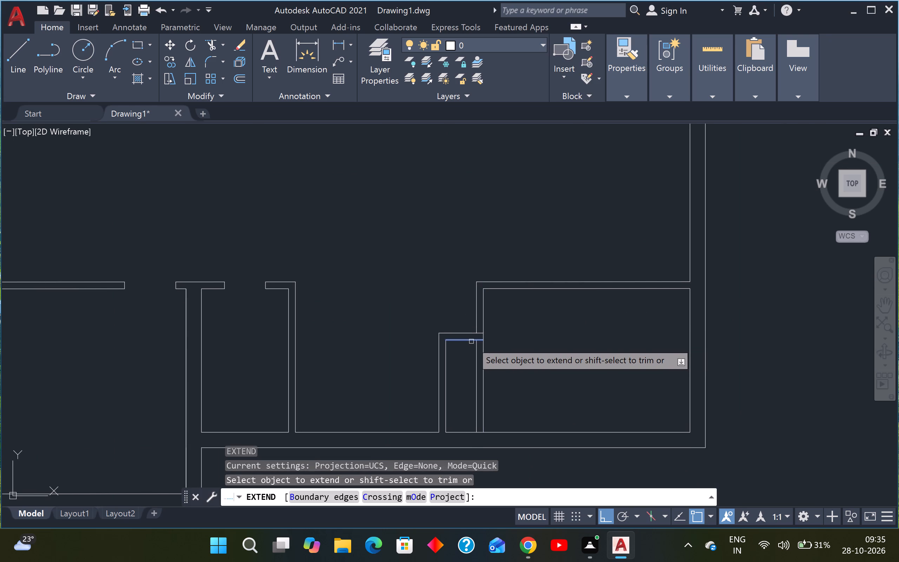
{"action": "left_click", "coordinate": [471, 341]}
{"action": "key", "text": "Escape"}
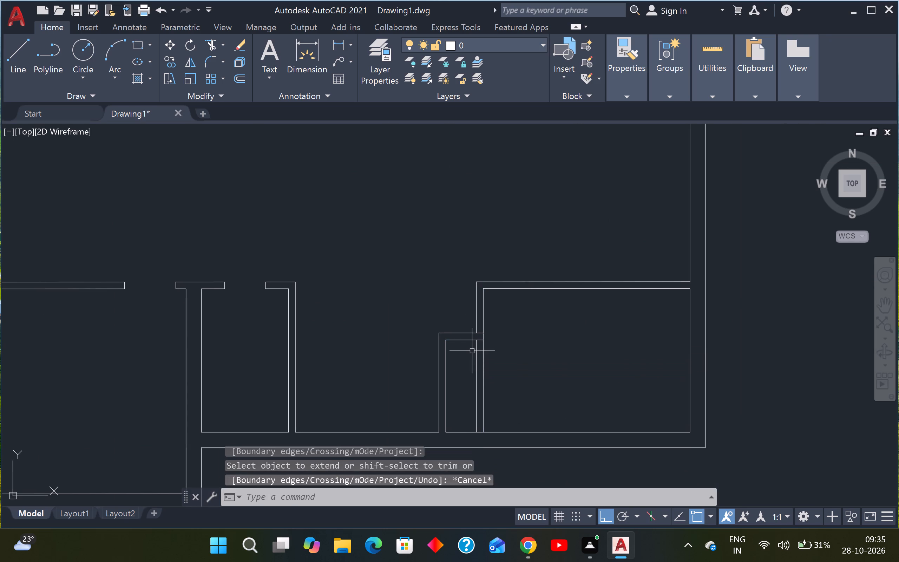
Trim away both vertical partition lines below the horizontal partition, including the leftover stub at the corner.
{"action": "type", "text": "TRV"}
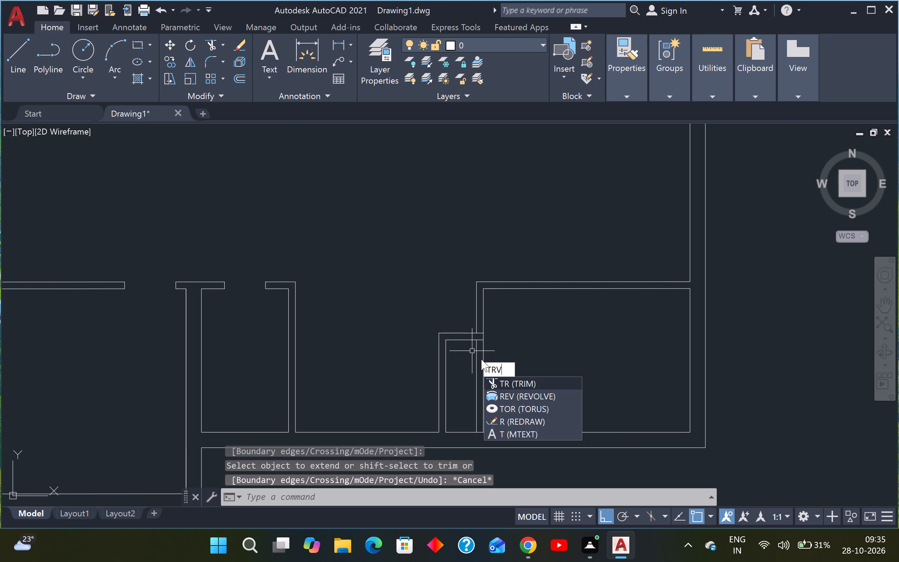
{"action": "key", "text": "BackSpace"}
{"action": "key", "text": "space"}
{"action": "left_click", "coordinate": [500, 372]}
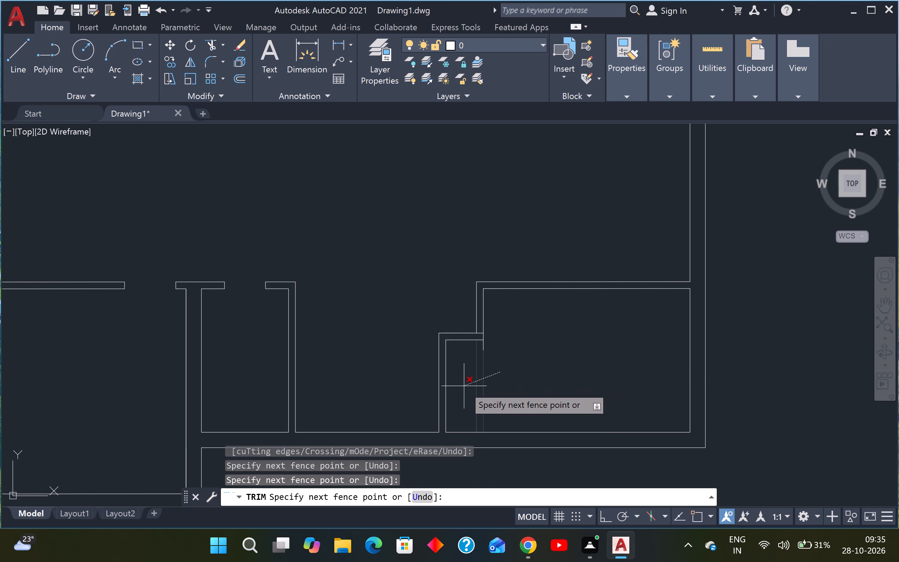
{"action": "left_click", "coordinate": [464, 386]}
{"action": "scroll", "coordinate": [481, 342], "scroll_direction": "up", "scroll_amount": 3}
{"action": "left_click", "coordinate": [510, 355]}
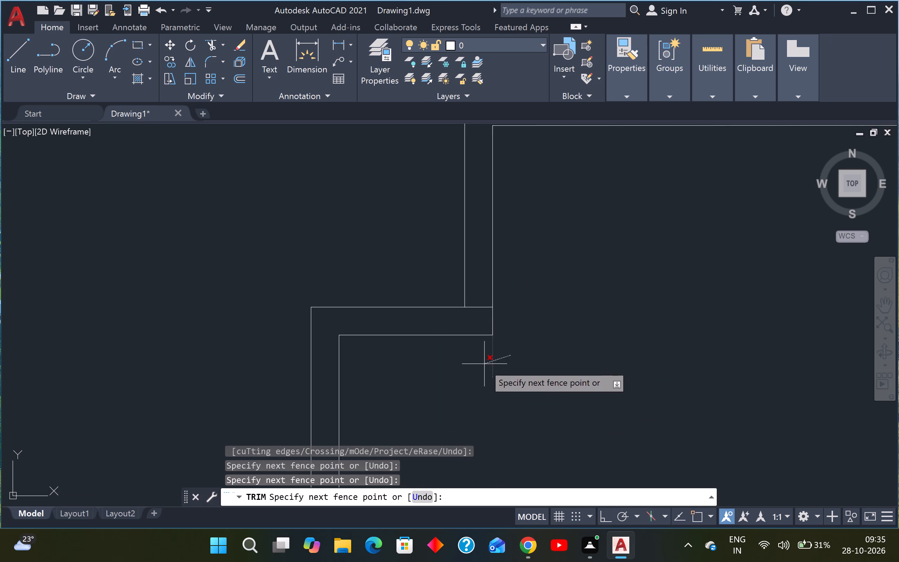
{"action": "left_click", "coordinate": [484, 364]}
{"action": "scroll", "coordinate": [484, 364], "scroll_direction": "down", "scroll_amount": 4}
{"action": "scroll", "coordinate": [496, 351], "scroll_direction": "up", "scroll_amount": 4}
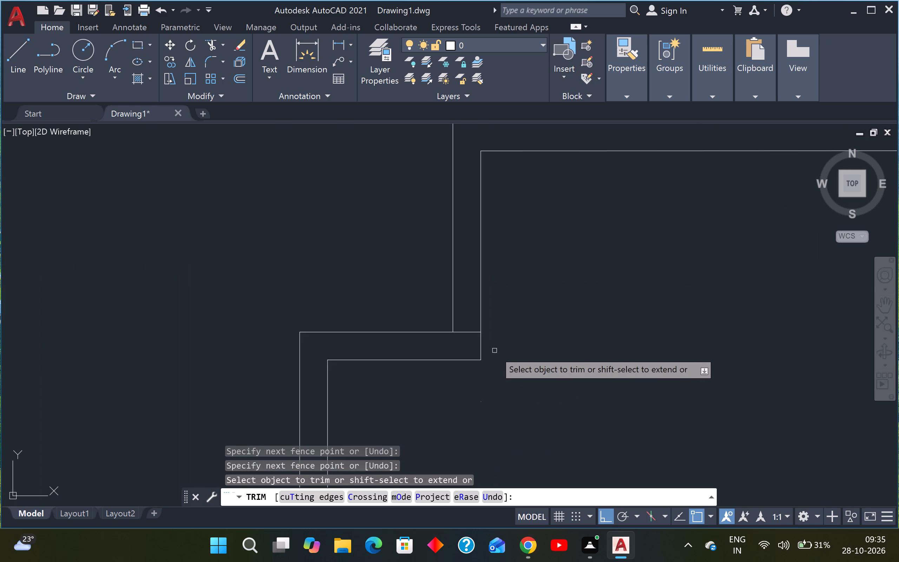
{"action": "left_click", "coordinate": [481, 402]}
{"action": "scroll", "coordinate": [481, 402], "scroll_direction": "down", "scroll_amount": 5}
{"action": "key", "text": "Escape"}
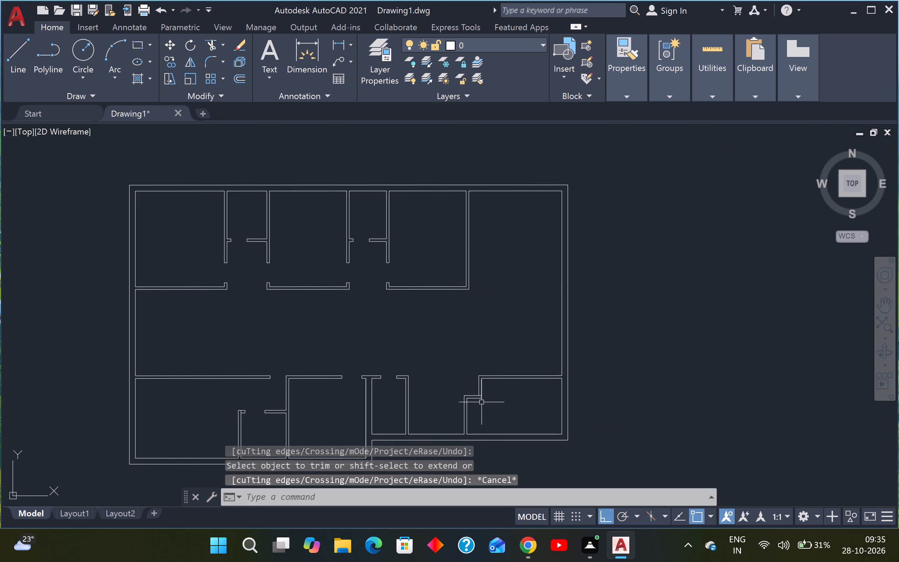
{"action": "key", "text": "Escape"}
{"action": "key", "text": "Escape"}
{"action": "key", "text": "Escape"}
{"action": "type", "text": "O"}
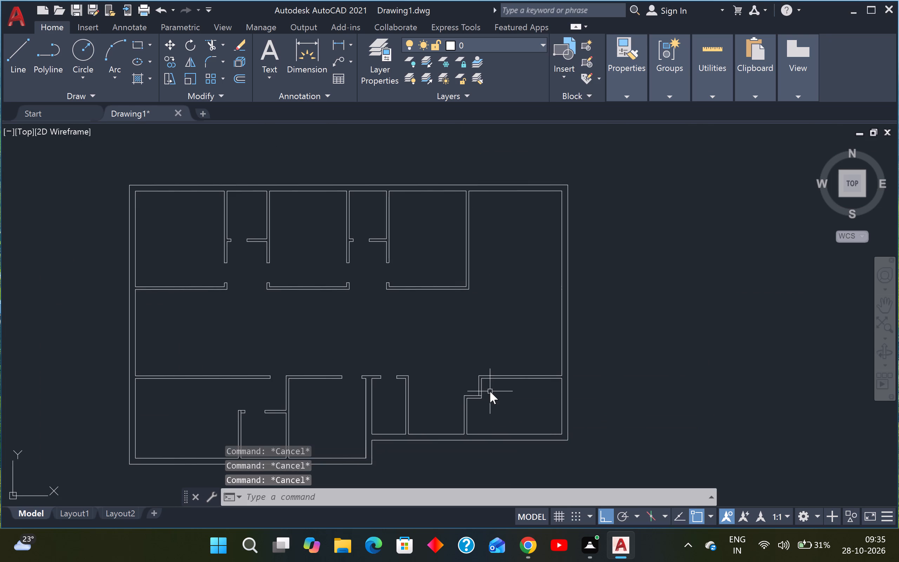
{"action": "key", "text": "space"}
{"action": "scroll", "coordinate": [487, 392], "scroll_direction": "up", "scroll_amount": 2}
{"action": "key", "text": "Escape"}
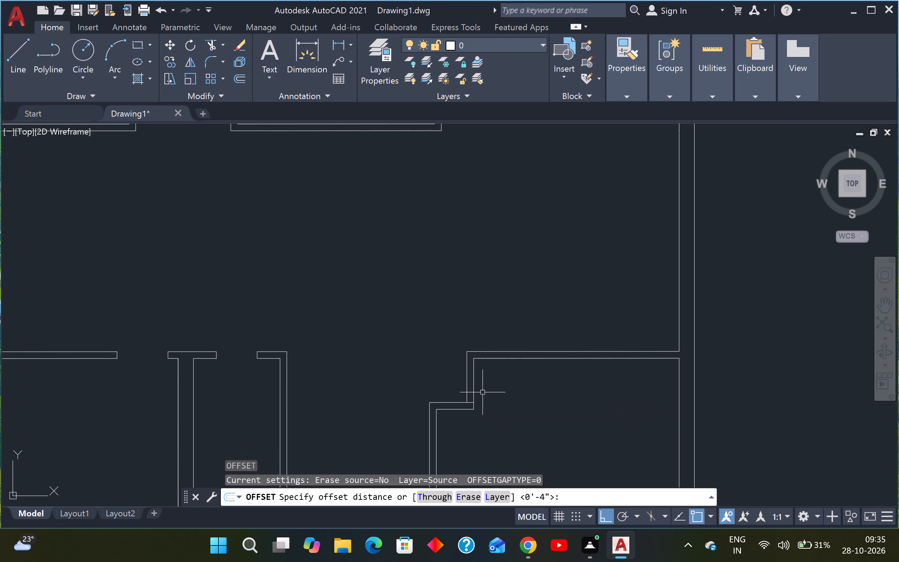
Measure the vertical jog from the horizontal partition's upper line to the top wall's inner line with a linear dimension.
{"action": "type", "text": "DL"}
{"action": "type", "text": "I"}
{"action": "key", "text": "space"}
{"action": "scroll", "coordinate": [468, 403], "scroll_direction": "up", "scroll_amount": 1}
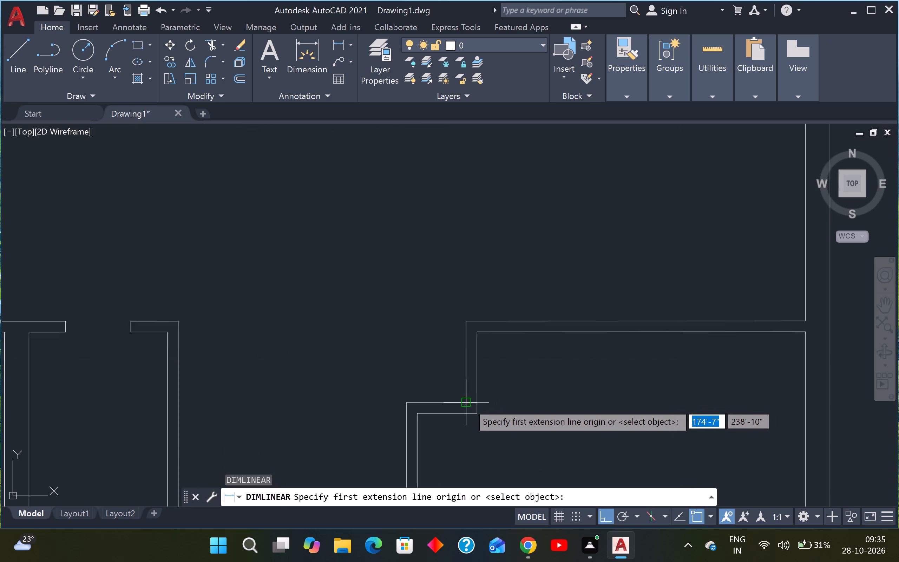
{"action": "scroll", "coordinate": [468, 403], "scroll_direction": "up", "scroll_amount": 2}
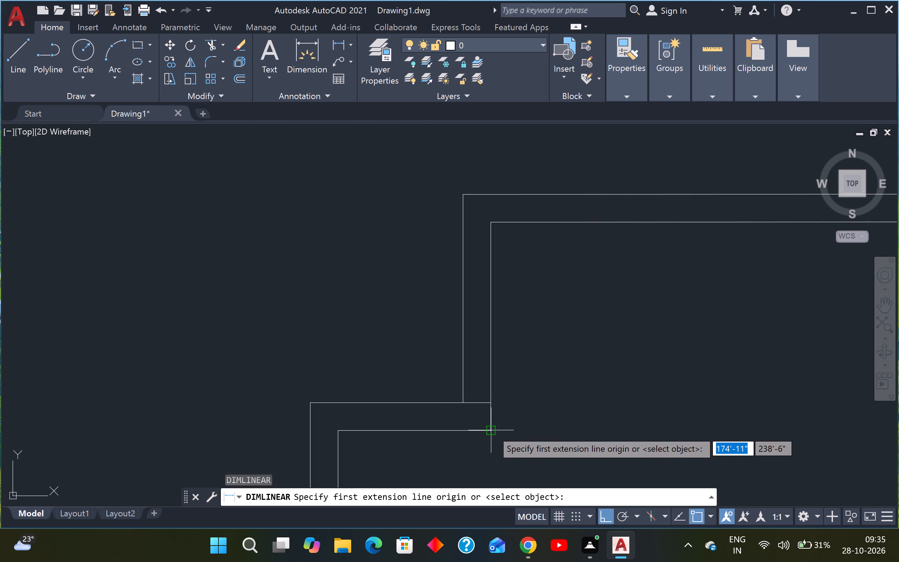
{"action": "left_click", "coordinate": [491, 399]}
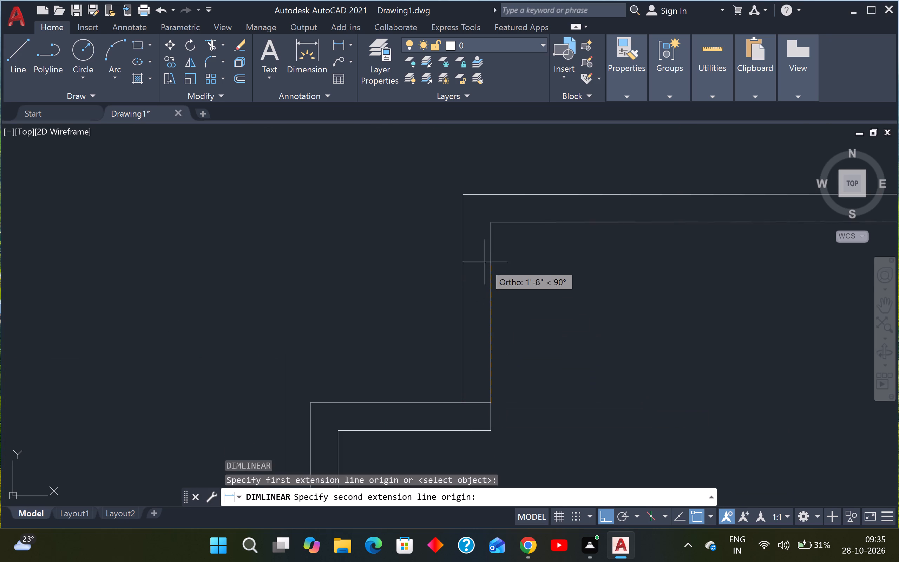
{"action": "left_click", "coordinate": [488, 224]}
{"action": "scroll", "coordinate": [523, 234], "scroll_direction": "down", "scroll_amount": 2}
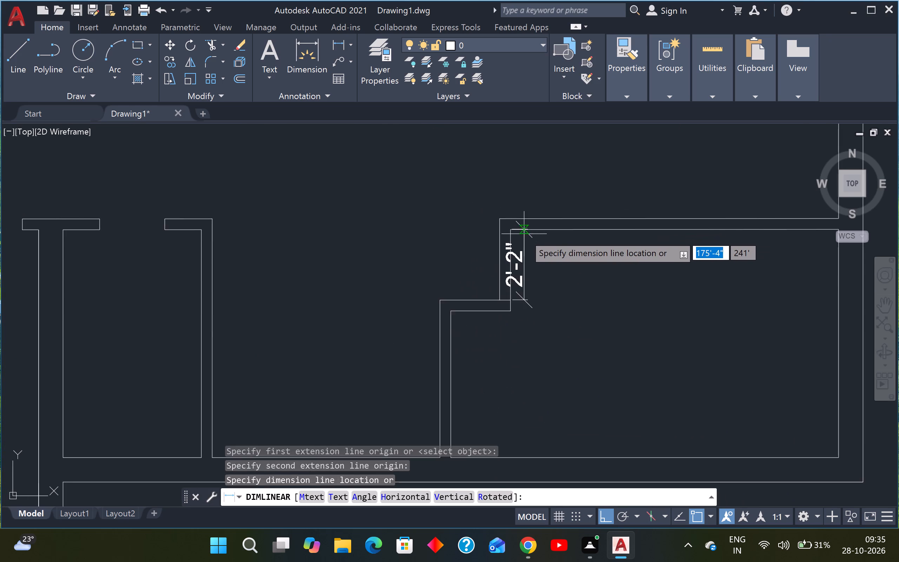
{"action": "scroll", "coordinate": [526, 236], "scroll_direction": "up", "scroll_amount": 2}
{"action": "key", "text": "Escape"}
{"action": "key", "text": "Escape"}
{"action": "key", "text": "Escape"}
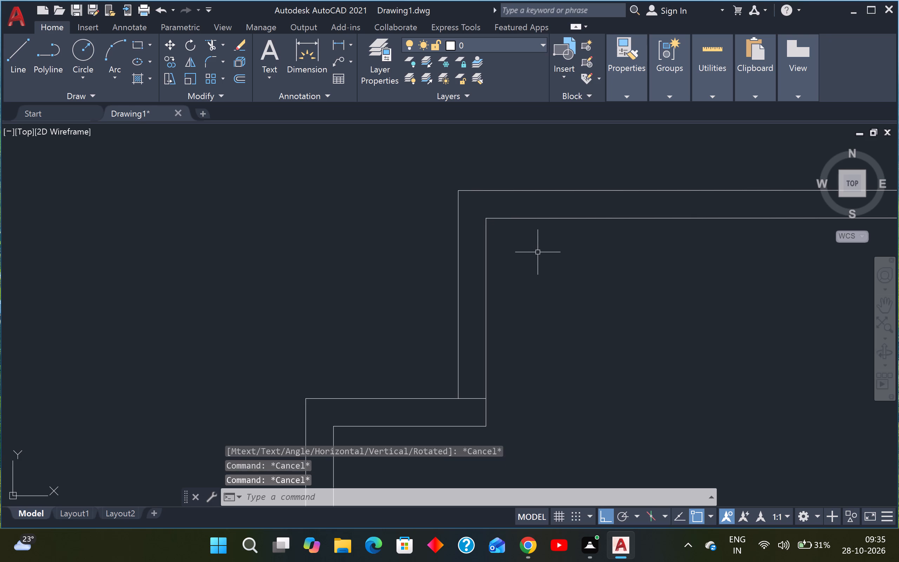
Draw a short horizontal line across the vertical jog's wall from its inner top corner and trim the overhang at the outer line.
{"action": "type", "text": "L"}
{"action": "key", "text": "space"}
{"action": "left_click", "coordinate": [487, 221]}
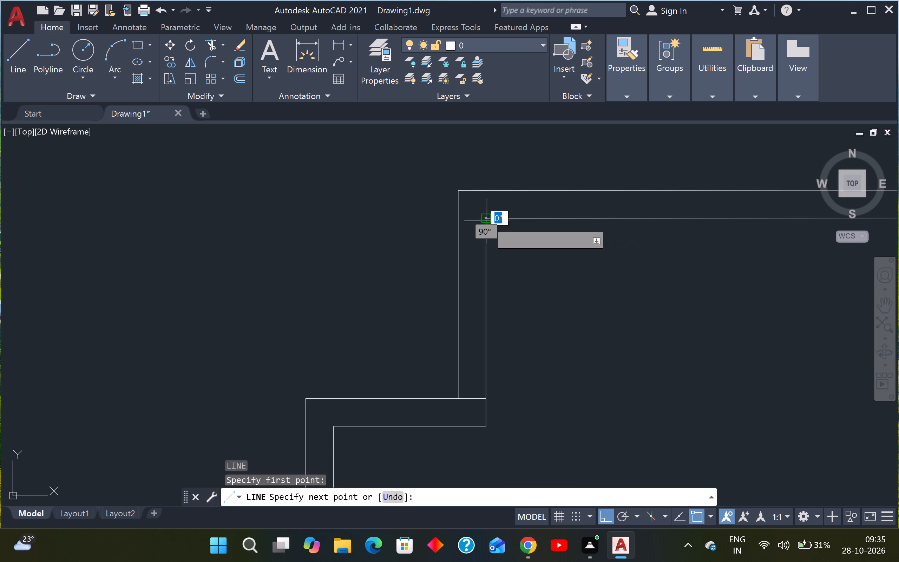
{"action": "left_click", "coordinate": [426, 214]}
{"action": "key", "text": "Escape"}
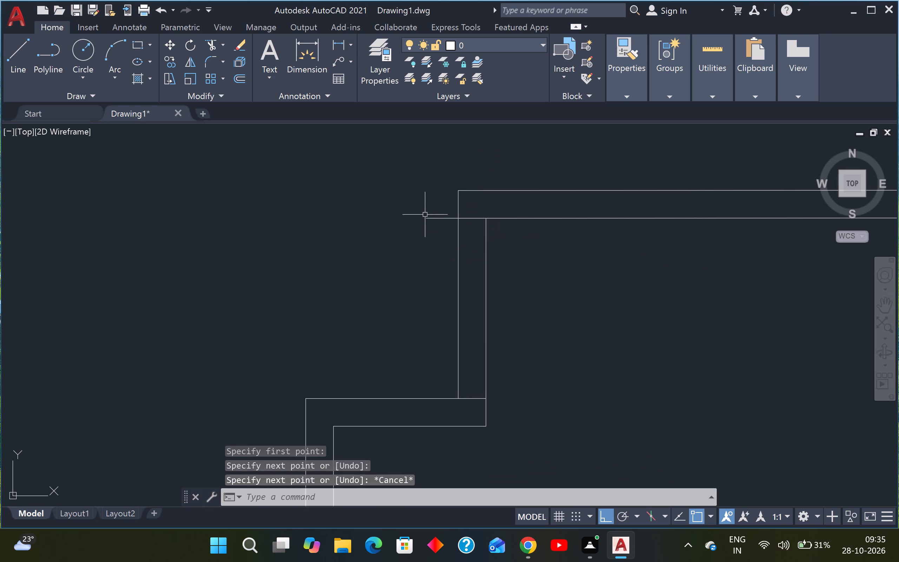
{"action": "type", "text": "TR"}
{"action": "key", "text": "space"}
{"action": "left_click", "coordinate": [427, 215]}
{"action": "left_click", "coordinate": [429, 241]}
{"action": "key", "text": "Escape"}
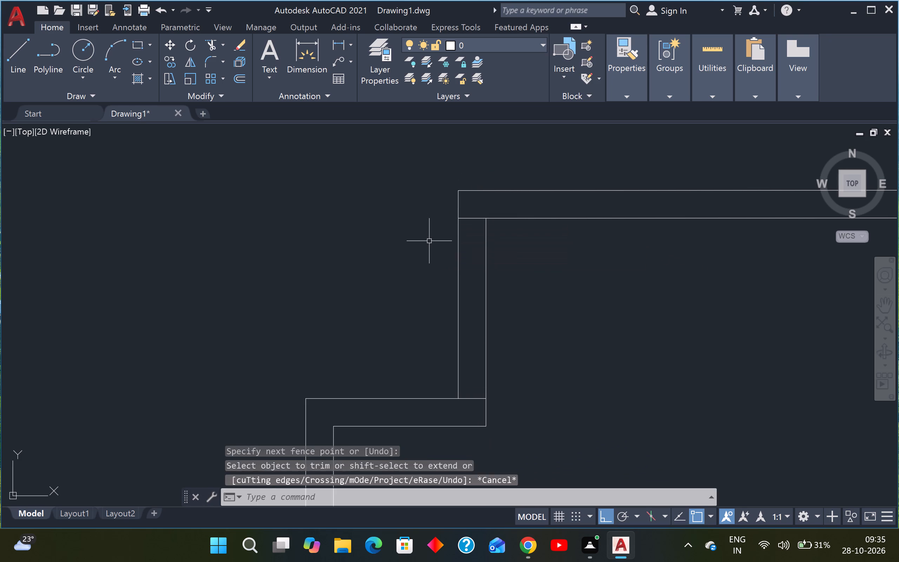
{"action": "key", "text": "Escape"}
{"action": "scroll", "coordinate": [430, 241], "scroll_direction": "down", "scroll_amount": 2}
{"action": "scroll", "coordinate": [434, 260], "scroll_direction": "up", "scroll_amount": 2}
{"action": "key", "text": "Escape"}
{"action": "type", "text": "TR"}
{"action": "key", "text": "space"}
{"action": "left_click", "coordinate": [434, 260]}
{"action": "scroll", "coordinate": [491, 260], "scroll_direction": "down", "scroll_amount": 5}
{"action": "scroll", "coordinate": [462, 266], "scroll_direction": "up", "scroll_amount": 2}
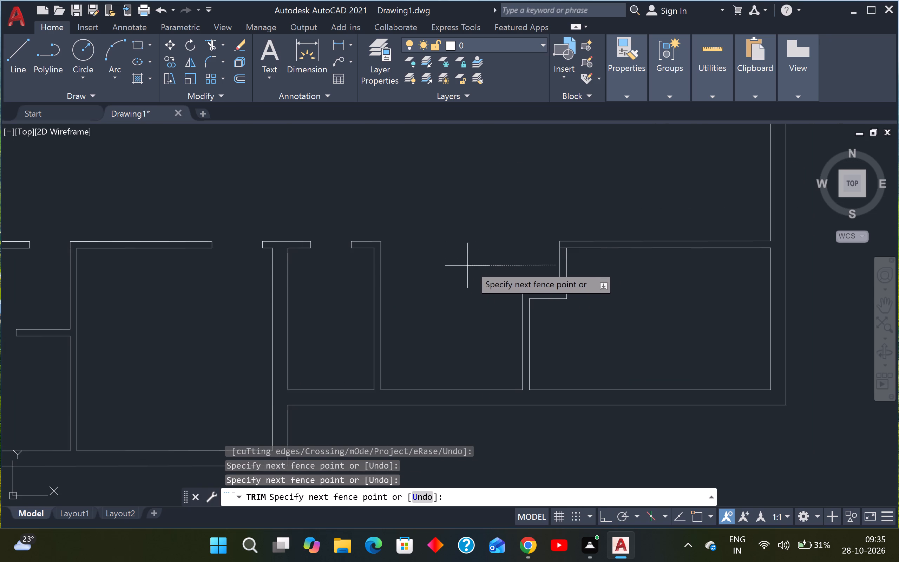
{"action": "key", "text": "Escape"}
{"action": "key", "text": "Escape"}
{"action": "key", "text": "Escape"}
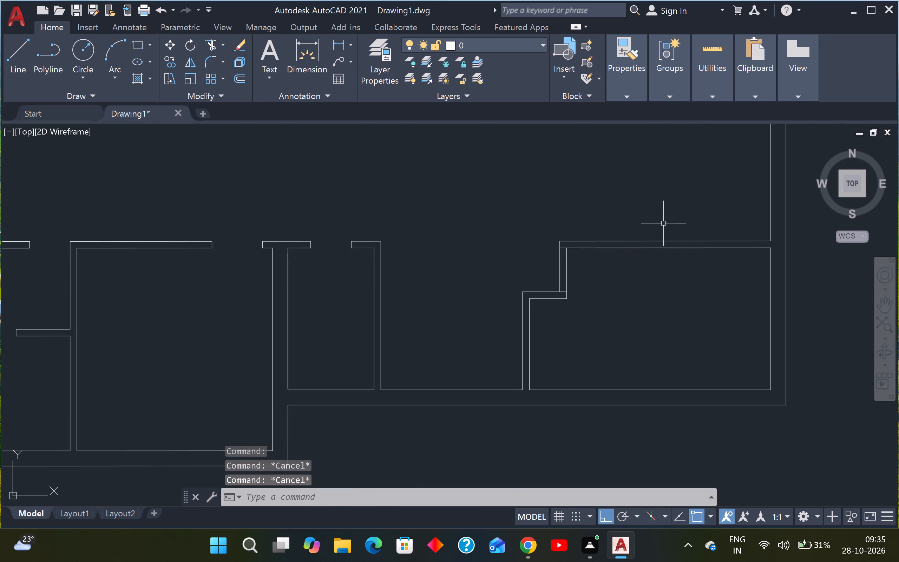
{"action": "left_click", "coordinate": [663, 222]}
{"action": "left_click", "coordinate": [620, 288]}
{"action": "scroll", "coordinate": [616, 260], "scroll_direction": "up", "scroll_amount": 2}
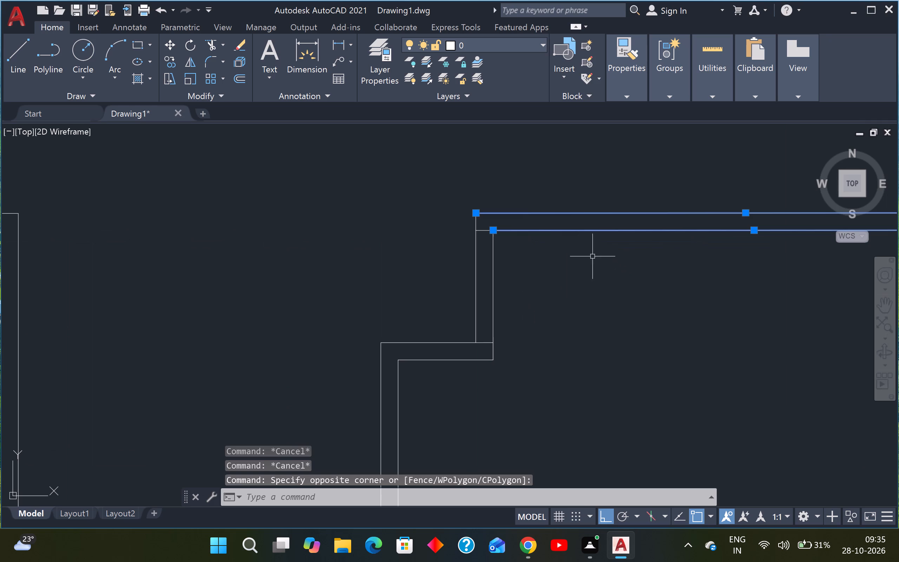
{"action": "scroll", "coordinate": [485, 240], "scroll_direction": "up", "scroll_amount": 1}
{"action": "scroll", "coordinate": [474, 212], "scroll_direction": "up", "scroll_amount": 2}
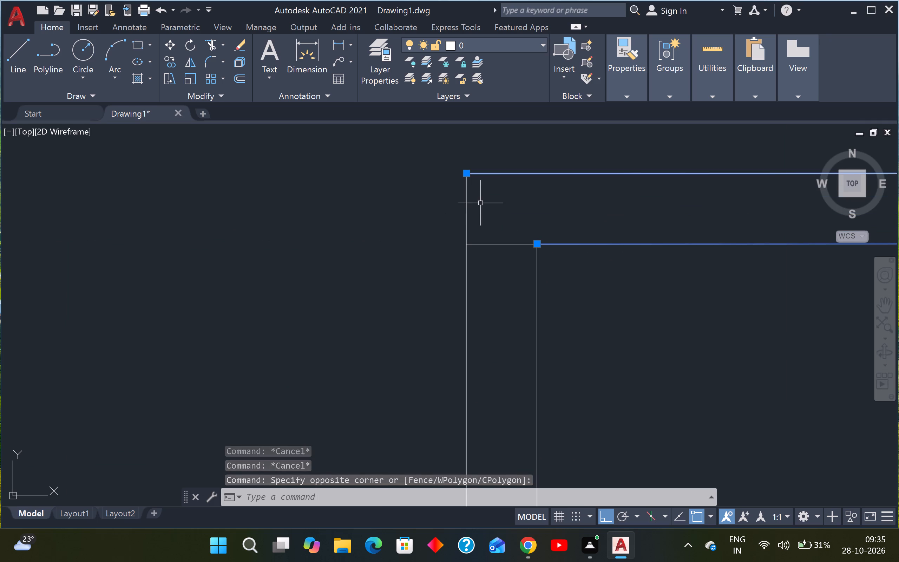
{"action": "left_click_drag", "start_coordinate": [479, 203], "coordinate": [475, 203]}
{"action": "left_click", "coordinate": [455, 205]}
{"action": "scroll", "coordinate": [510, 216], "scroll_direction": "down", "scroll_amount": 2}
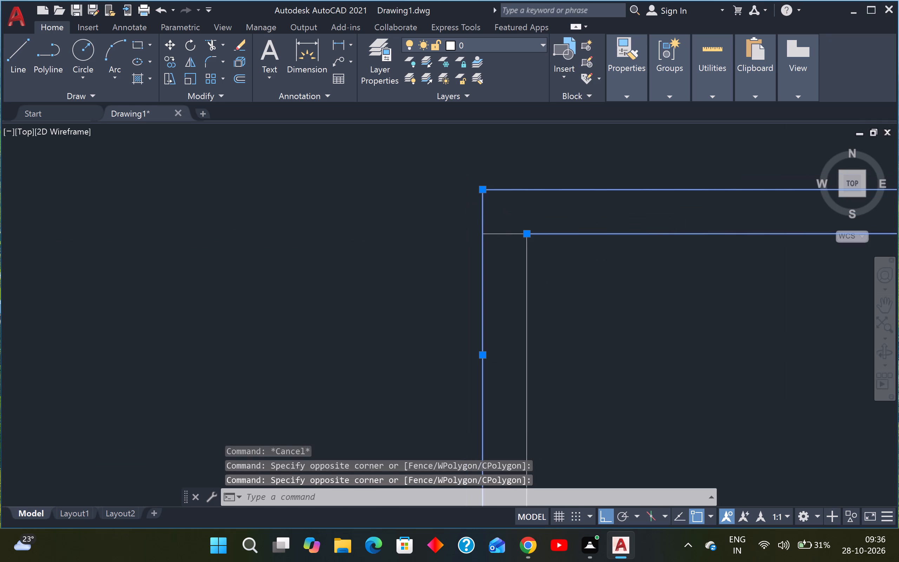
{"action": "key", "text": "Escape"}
Move both lines of the stepped corner room's top wall 9" upward.
{"action": "scroll", "coordinate": [532, 220], "scroll_direction": "down", "scroll_amount": 1}
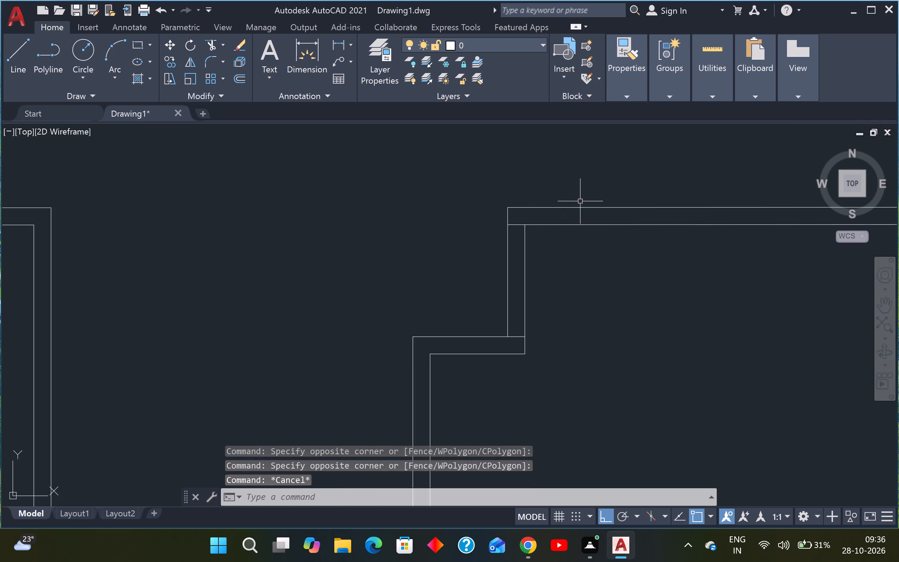
{"action": "left_click_drag", "start_coordinate": [580, 201], "coordinate": [580, 205]}
{"action": "left_click", "coordinate": [578, 238]}
{"action": "scroll", "coordinate": [580, 238], "scroll_direction": "down", "scroll_amount": 4}
{"action": "scroll", "coordinate": [603, 249], "scroll_direction": "up", "scroll_amount": 1}
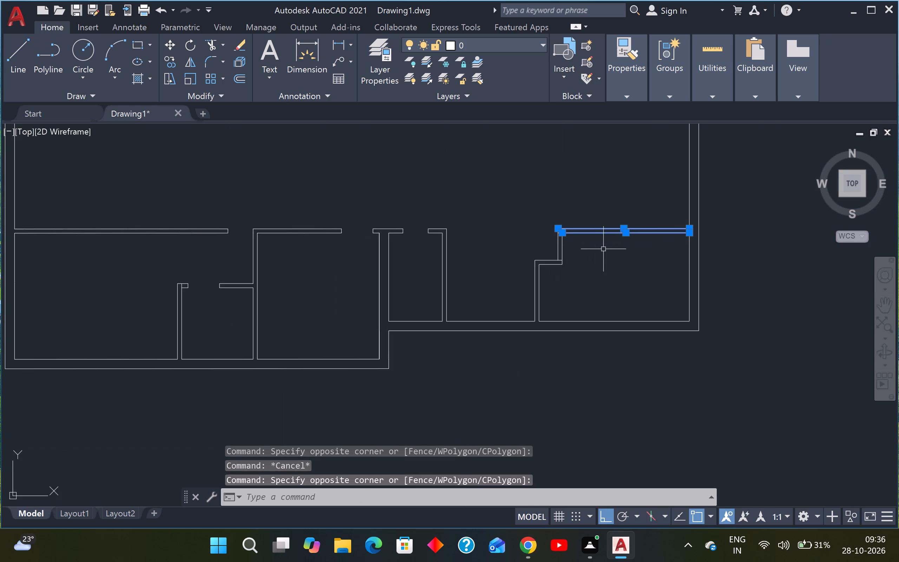
{"action": "type", "text": "M"}
{"action": "key", "text": "space"}
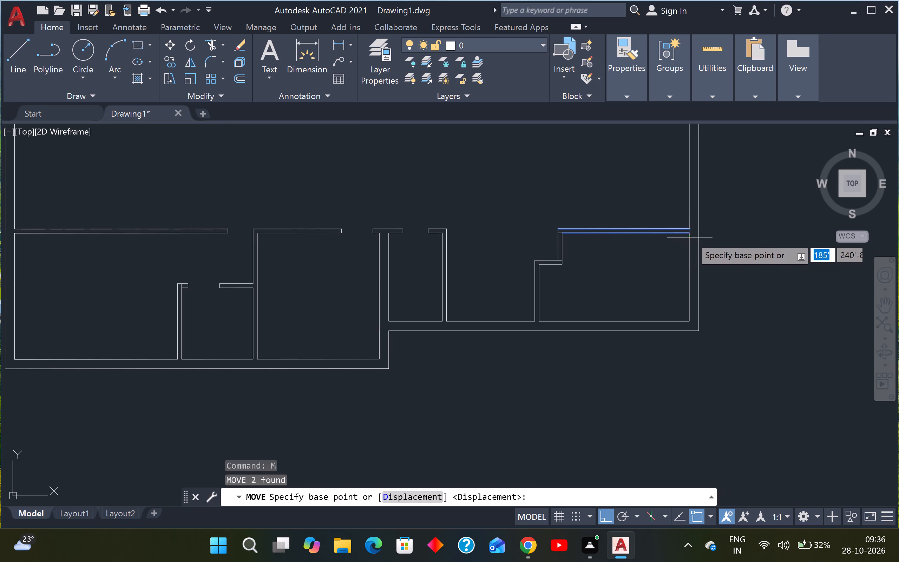
{"action": "left_click", "coordinate": [691, 233]}
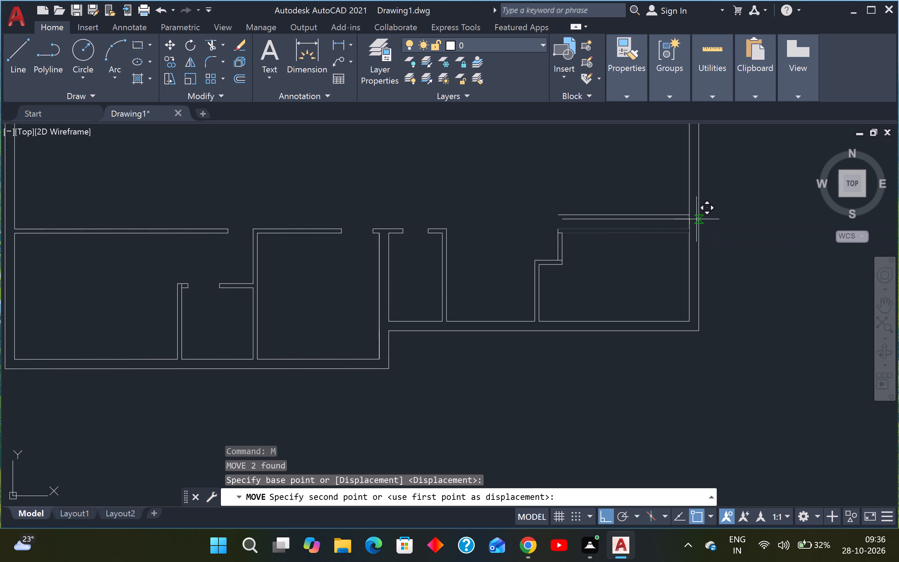
{"action": "key", "text": "9"}
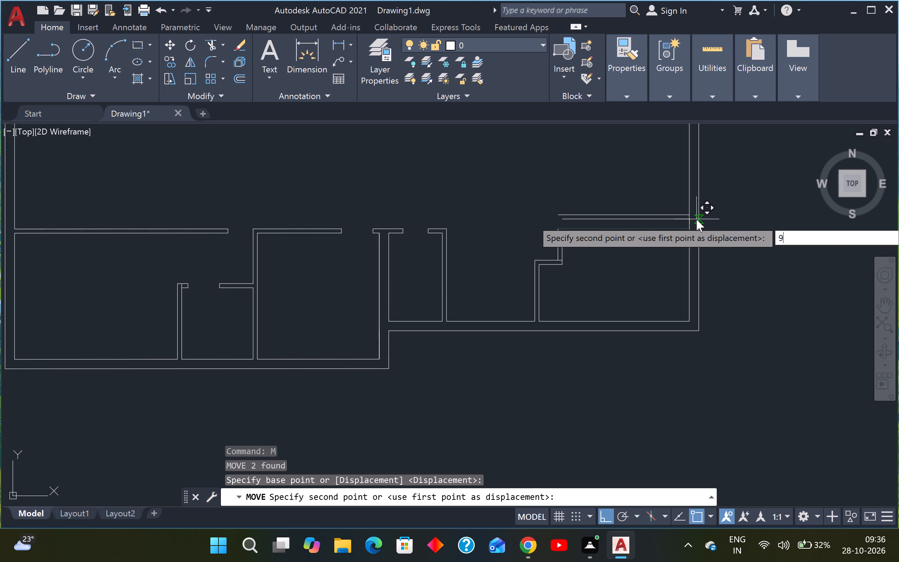
{"action": "key", "text": "shift+quotedbl"}
{"action": "key", "text": "Return"}
{"action": "key", "text": "Escape"}
{"action": "key", "text": "Escape"}
Draw a vertical line about 7" long upward from the top end of the jog's outer line.
{"action": "type", "text": "L"}
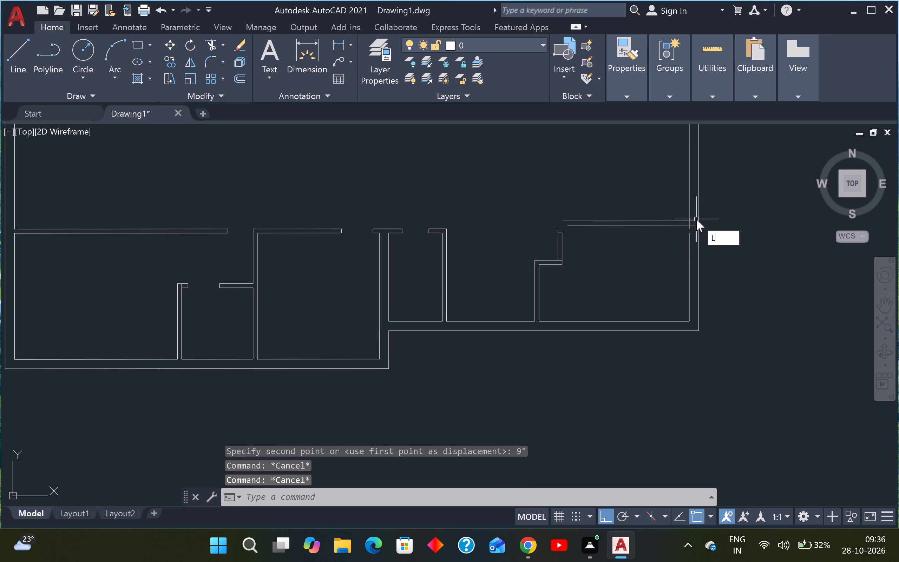
{"action": "key", "text": "space"}
{"action": "scroll", "coordinate": [558, 228], "scroll_direction": "up", "scroll_amount": 4}
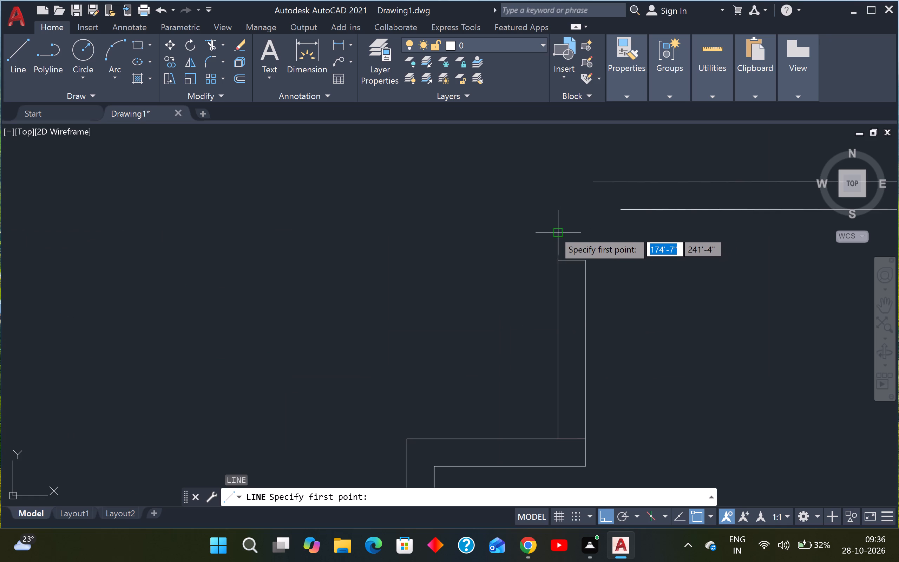
{"action": "left_click", "coordinate": [554, 231]}
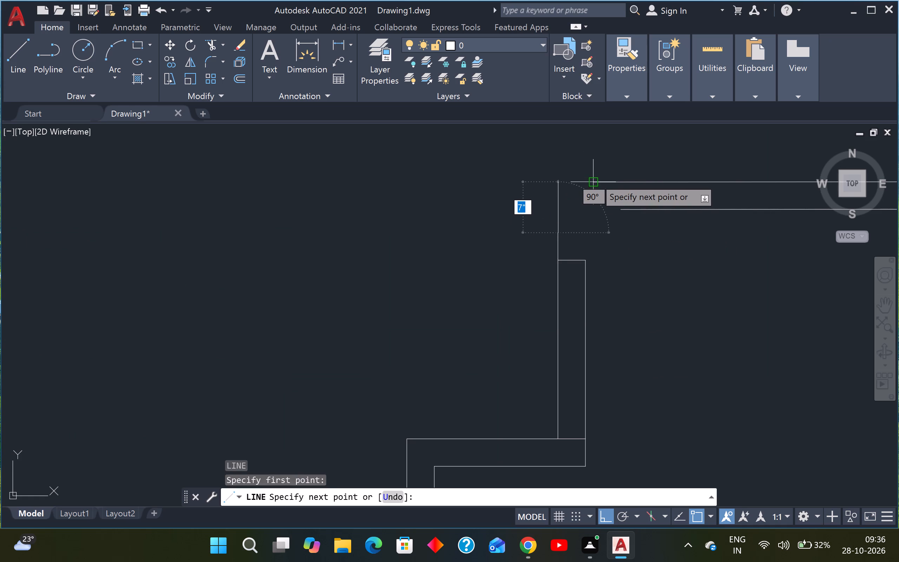
{"action": "left_click", "coordinate": [572, 181]}
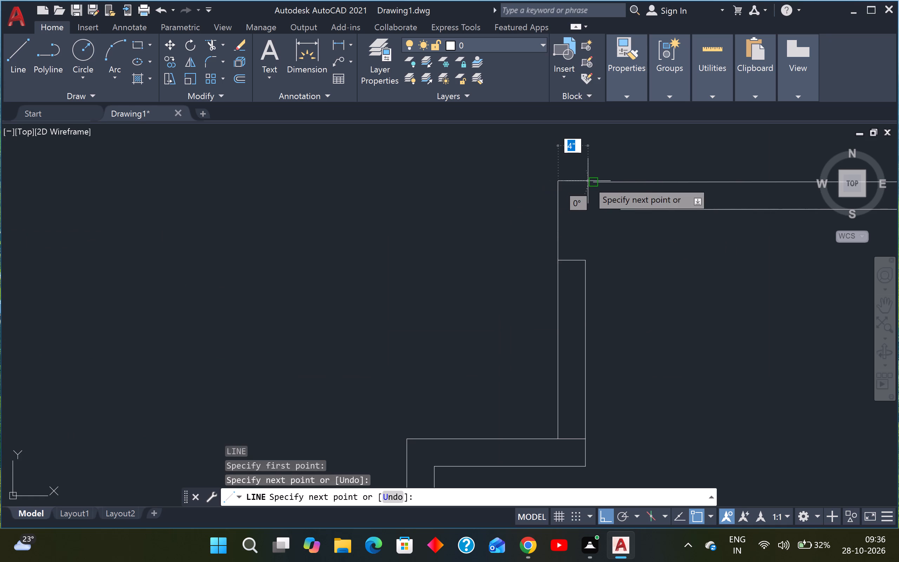
{"action": "scroll", "coordinate": [588, 181], "scroll_direction": "up", "scroll_amount": 3}
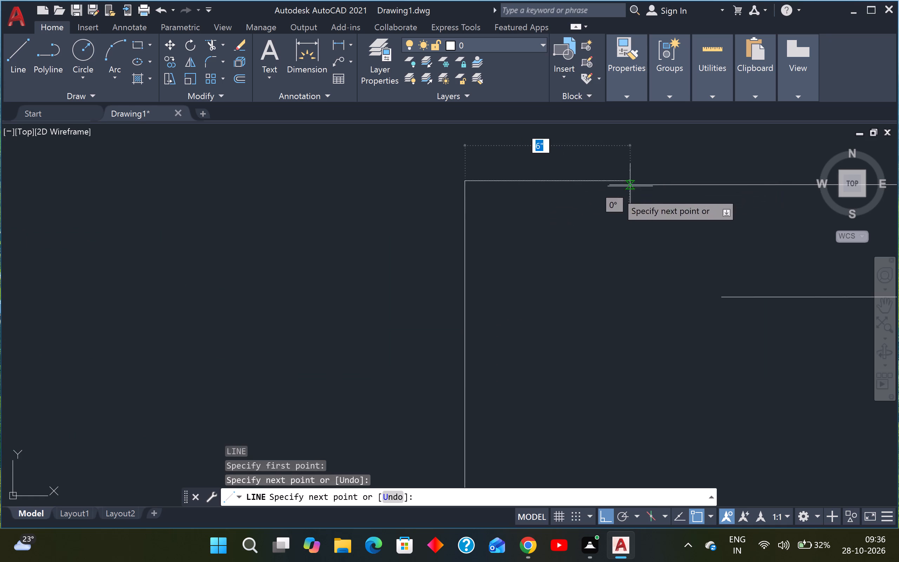
{"action": "key", "text": "Escape"}
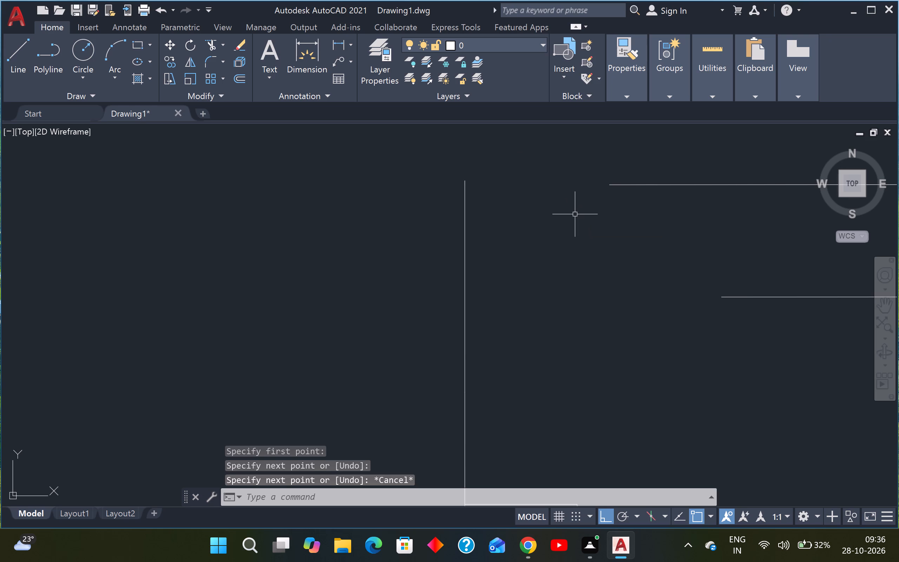
Extend the moved top wall's upper line to the new outer vertical line.
{"action": "type", "text": "EX"}
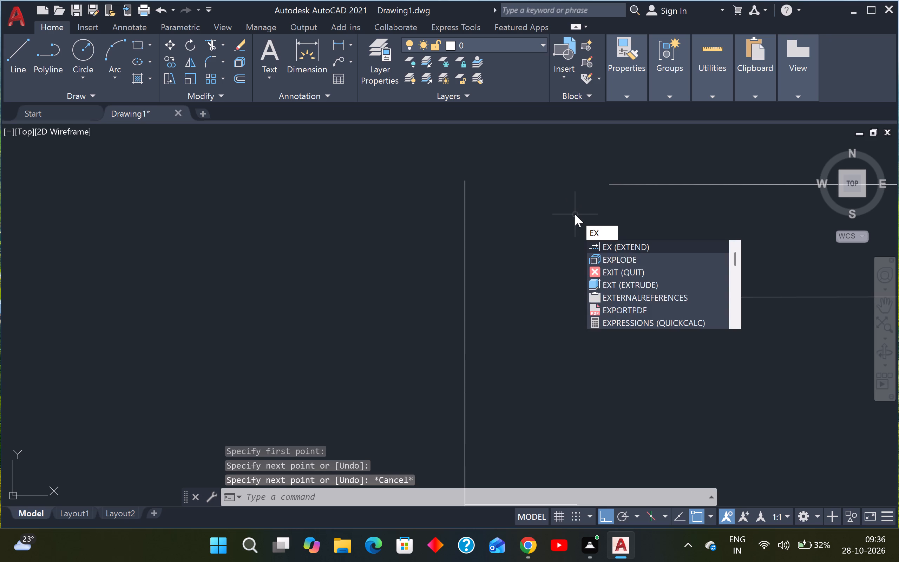
{"action": "key", "text": "space"}
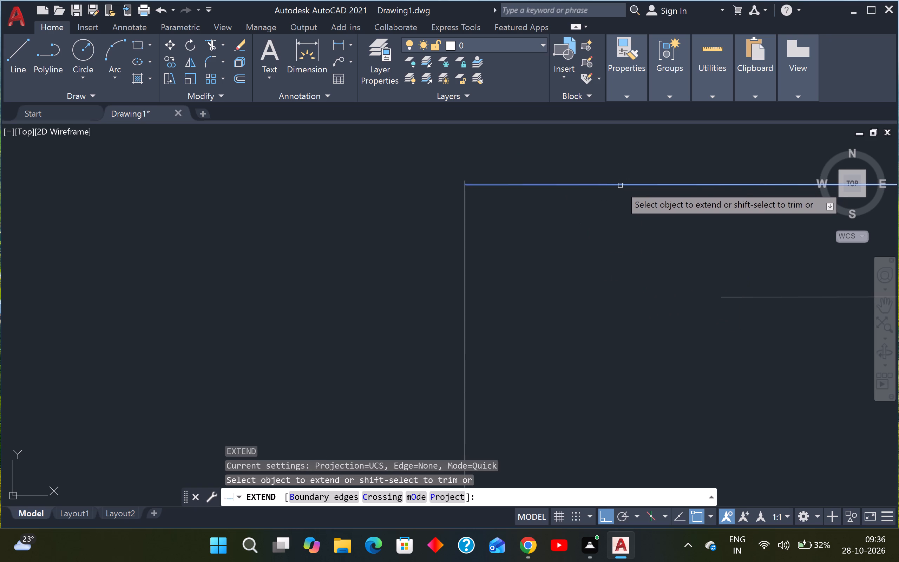
{"action": "left_click", "coordinate": [622, 183]}
{"action": "scroll", "coordinate": [622, 183], "scroll_direction": "down", "scroll_amount": 3}
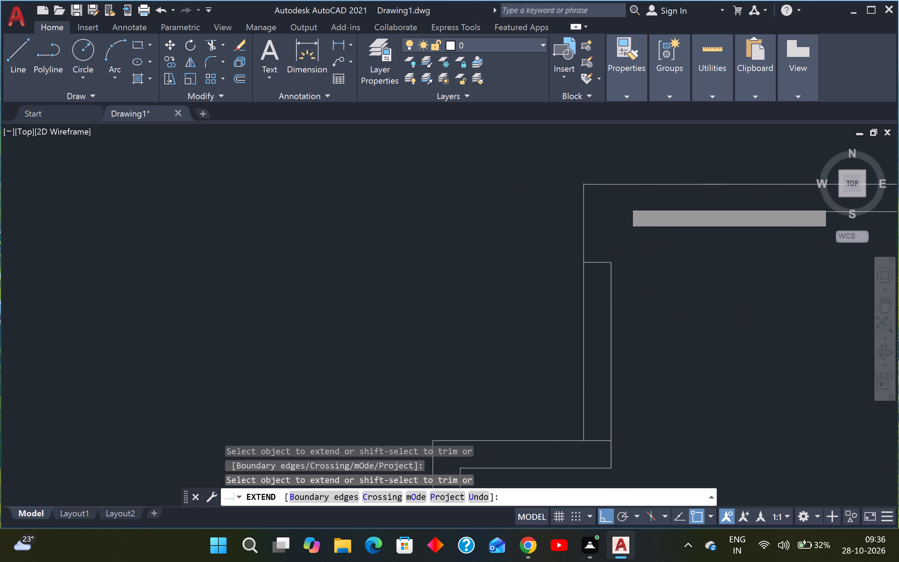
{"action": "middle_click_drag", "start_coordinate": [634, 229], "coordinate": [553, 230]}
{"action": "key", "text": "Escape"}
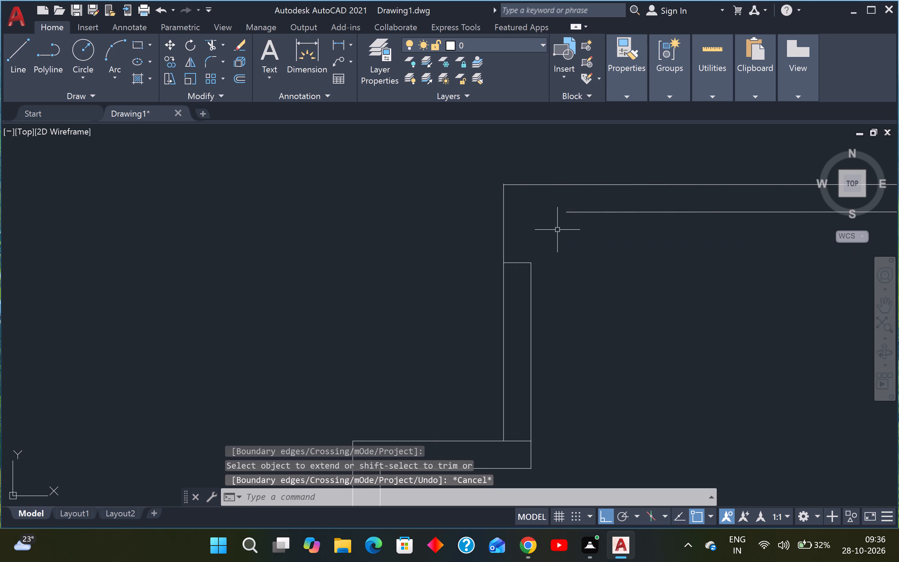
Draw a vertical line from the jog's inner top corner up past the level of the top wall's lower line.
{"action": "key", "text": "l"}
{"action": "key", "text": "space"}
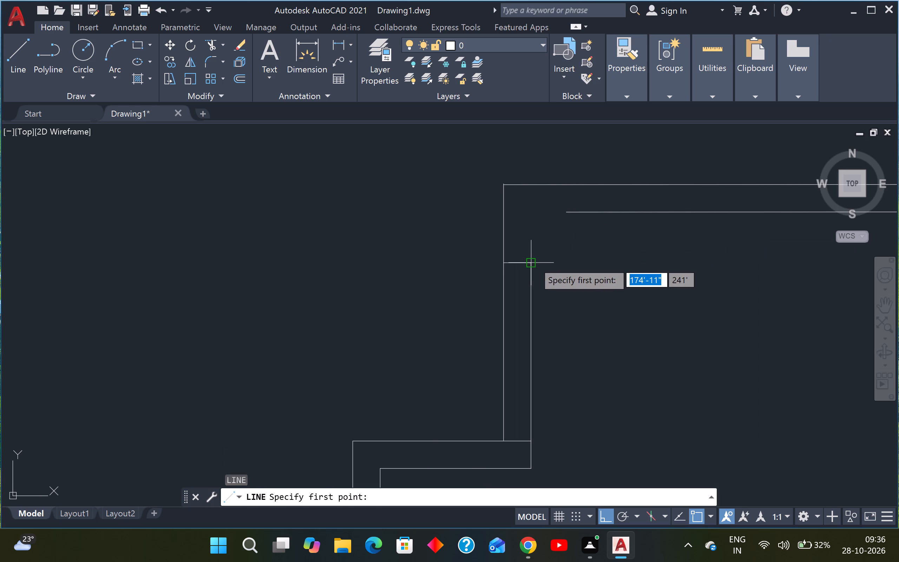
{"action": "left_click", "coordinate": [533, 261]}
{"action": "left_click", "coordinate": [555, 200]}
{"action": "key", "text": "Escape"}
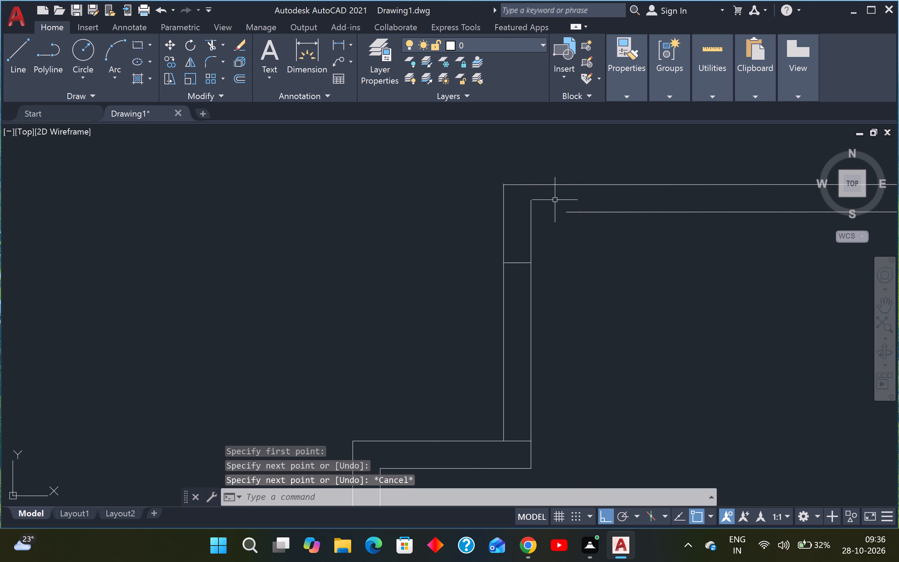
Extend the top wall's lower line to the new inner vertical line.
{"action": "type", "text": "EX"}
{"action": "key", "text": "space"}
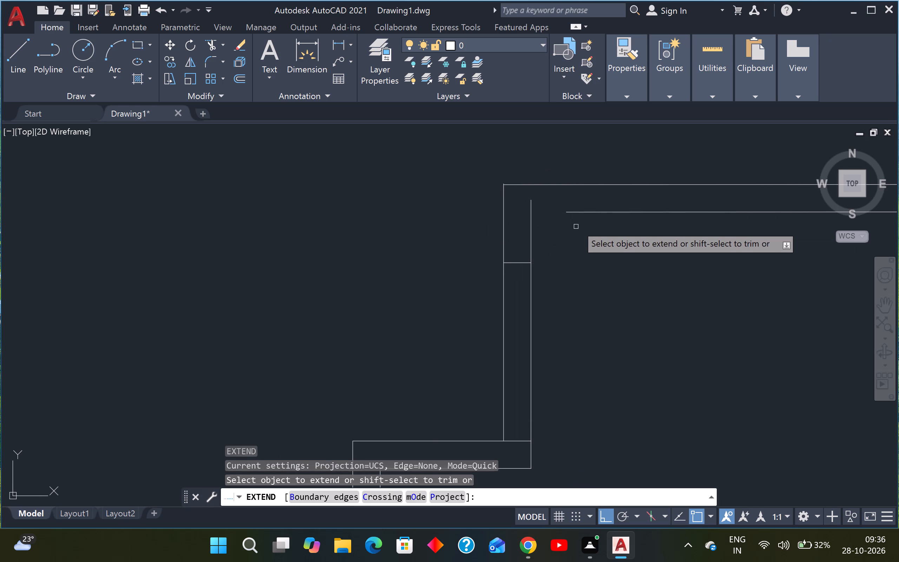
{"action": "left_click", "coordinate": [580, 210]}
{"action": "scroll", "coordinate": [580, 210], "scroll_direction": "down", "scroll_amount": 3}
{"action": "middle_click_drag", "start_coordinate": [594, 229], "coordinate": [436, 227]}
{"action": "left_click", "coordinate": [612, 227]}
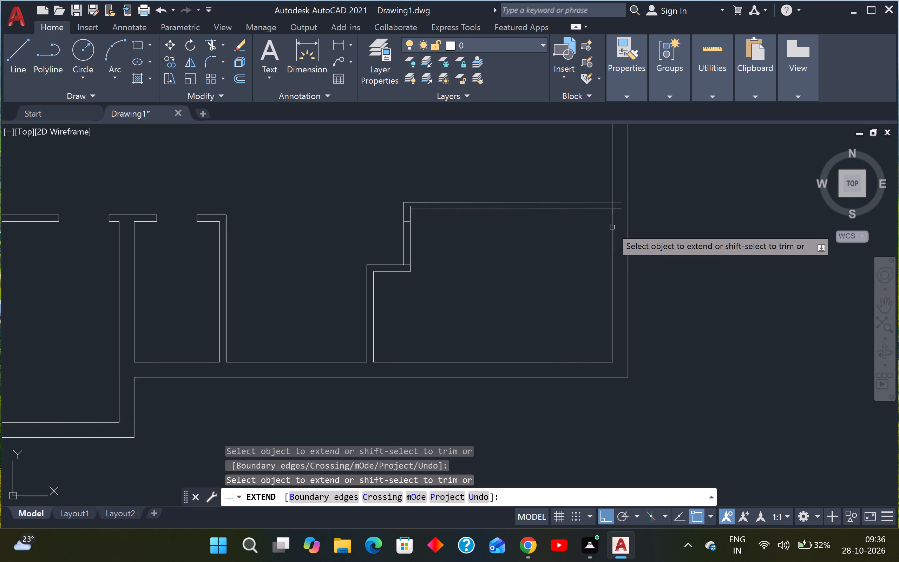
{"action": "key", "text": "Escape"}
Trim the top wall lines' overhangs at the outer wall and the outer wall's inner line between them.
{"action": "type", "text": "TR"}
{"action": "key", "text": "space"}
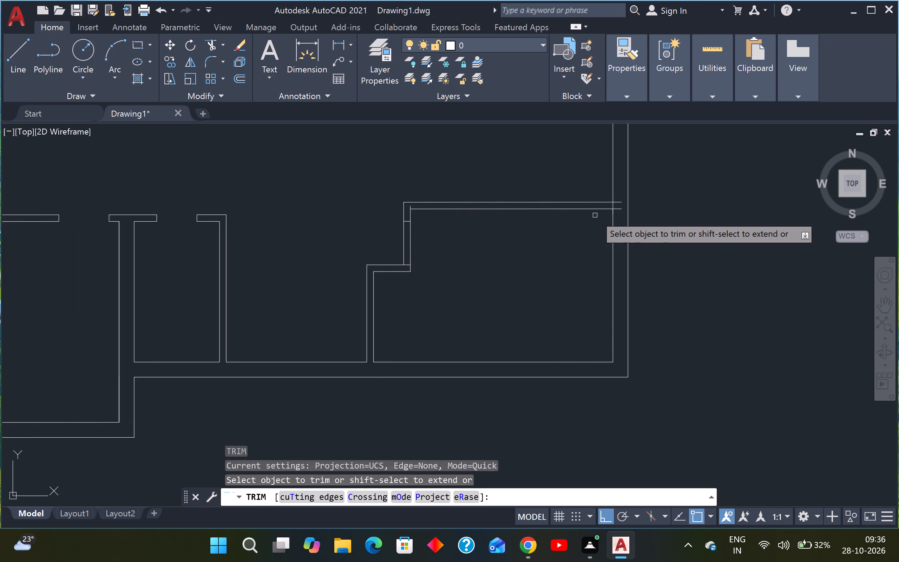
{"action": "scroll", "coordinate": [616, 205], "scroll_direction": "up", "scroll_amount": 2}
{"action": "scroll", "coordinate": [616, 205], "scroll_direction": "down", "scroll_amount": 3}
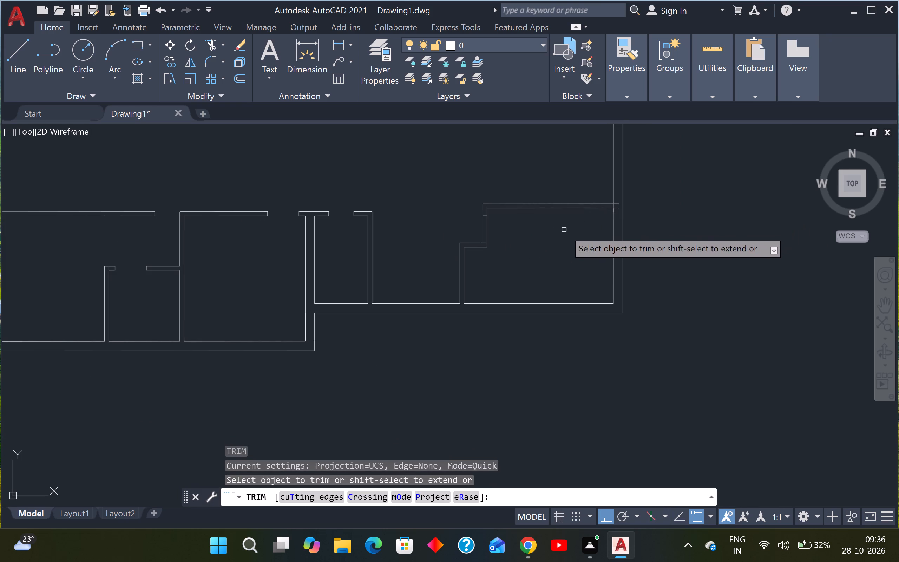
{"action": "scroll", "coordinate": [616, 205], "scroll_direction": "up", "scroll_amount": 1}
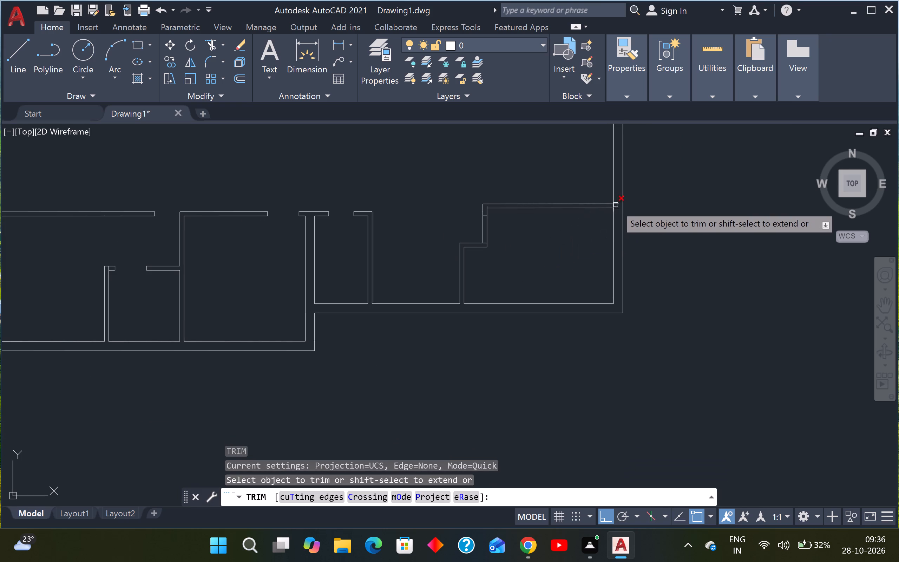
{"action": "scroll", "coordinate": [616, 205], "scroll_direction": "up", "scroll_amount": 2}
{"action": "left_click", "coordinate": [627, 190]}
{"action": "left_click", "coordinate": [612, 238]}
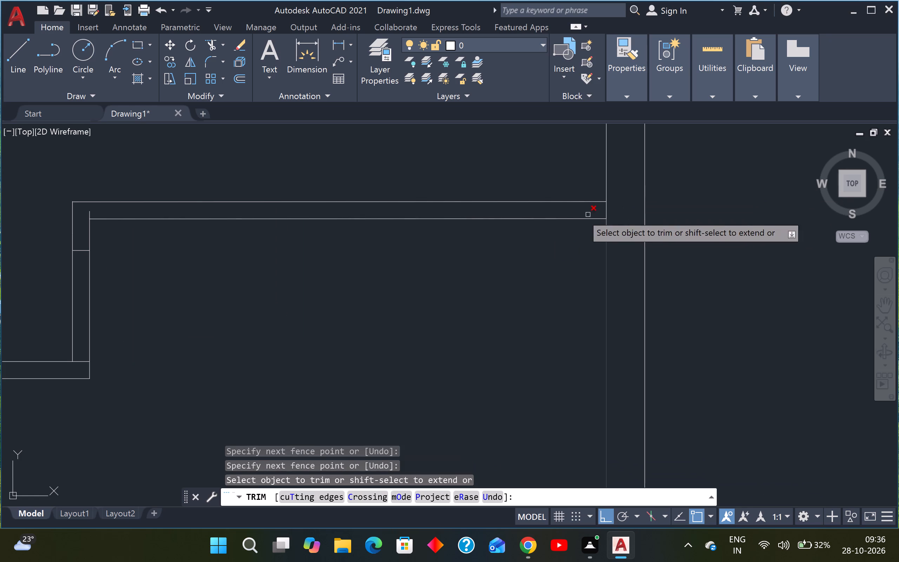
{"action": "scroll", "coordinate": [569, 214], "scroll_direction": "down", "scroll_amount": 2}
{"action": "scroll", "coordinate": [594, 210], "scroll_direction": "up", "scroll_amount": 3}
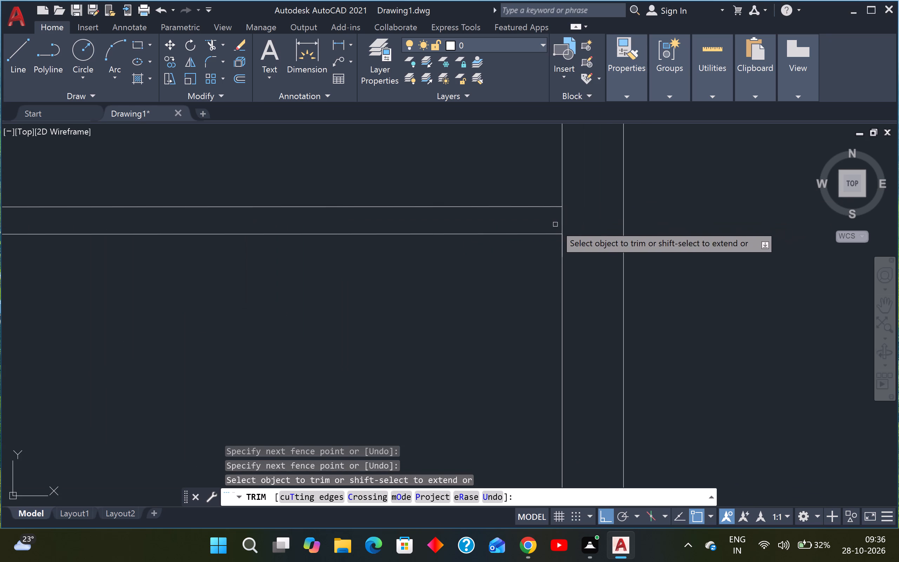
{"action": "left_click", "coordinate": [555, 224]}
{"action": "left_click", "coordinate": [571, 222]}
Trim the vertical jog lines' overhangs at the inner and outer corners of the raised top wall.
{"action": "scroll", "coordinate": [570, 221], "scroll_direction": "down", "scroll_amount": 4}
{"action": "scroll", "coordinate": [439, 224], "scroll_direction": "up", "scroll_amount": 3}
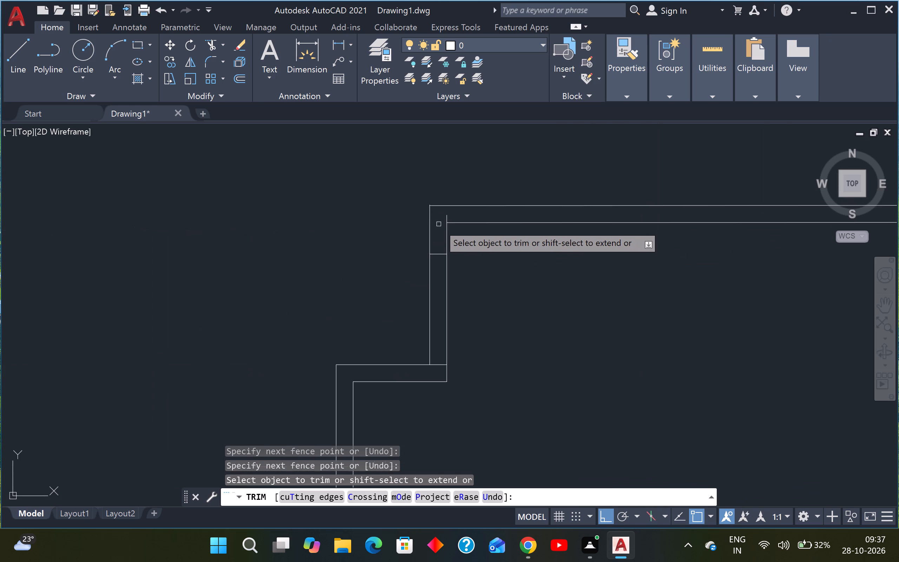
{"action": "scroll", "coordinate": [439, 223], "scroll_direction": "up", "scroll_amount": 3}
{"action": "left_click", "coordinate": [453, 213]}
{"action": "left_click", "coordinate": [484, 203]}
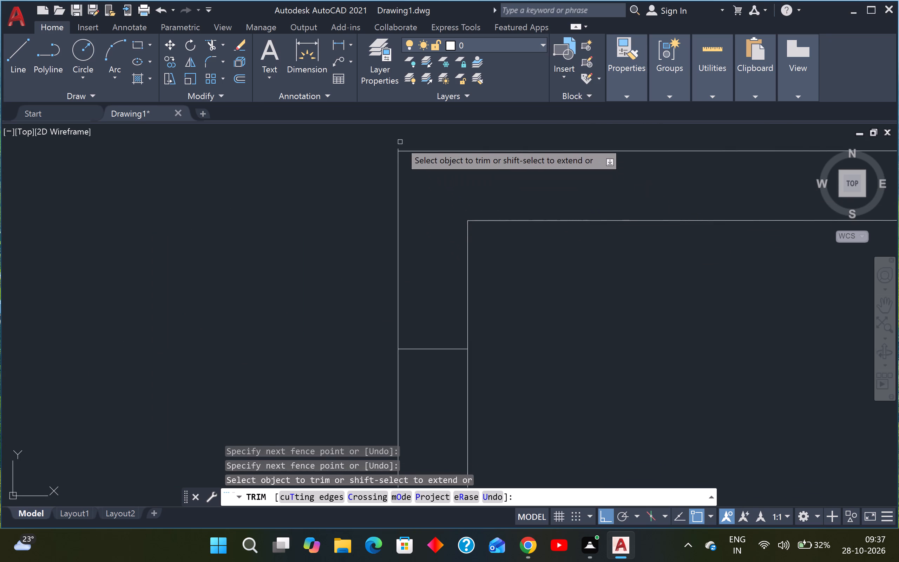
{"action": "scroll", "coordinate": [400, 142], "scroll_direction": "up", "scroll_amount": 8}
{"action": "left_click", "coordinate": [406, 175]}
{"action": "left_click_drag", "start_coordinate": [338, 214], "coordinate": [342, 214]}
Trim the leftover short lines across the vertical jog's wall, at its former top and at the step corner below.
{"action": "scroll", "coordinate": [372, 207], "scroll_direction": "down", "scroll_amount": 13}
{"action": "left_click", "coordinate": [397, 250]}
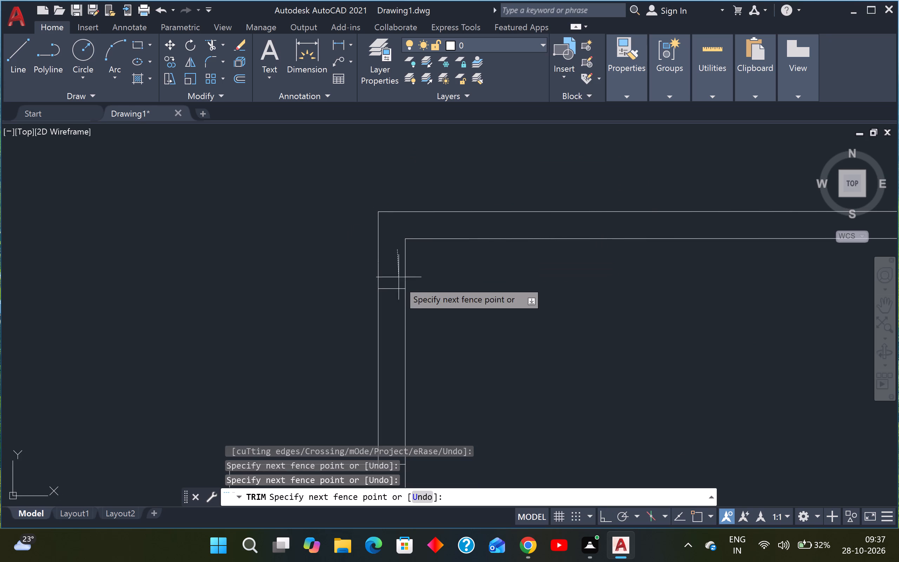
{"action": "left_click", "coordinate": [396, 299]}
{"action": "scroll", "coordinate": [396, 298], "scroll_direction": "down", "scroll_amount": 4}
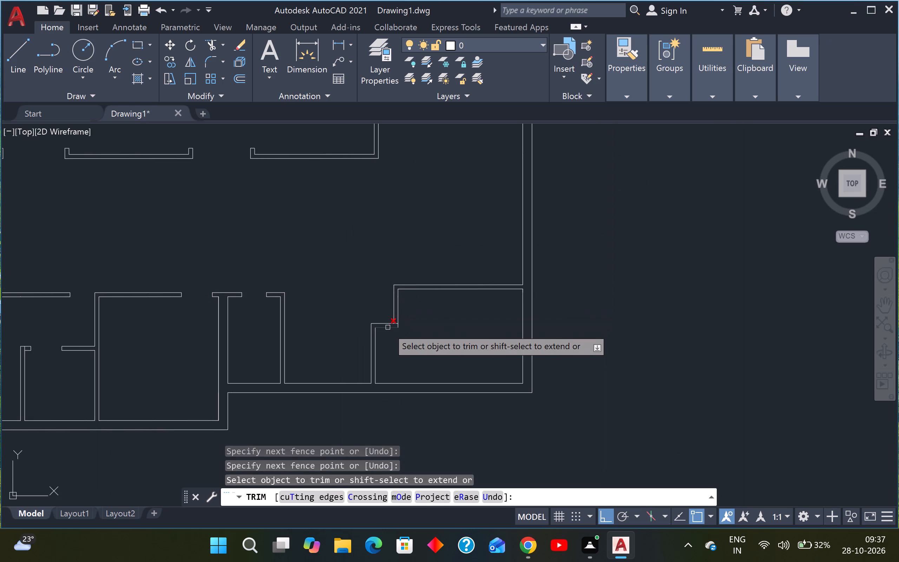
{"action": "scroll", "coordinate": [399, 327], "scroll_direction": "up", "scroll_amount": 6}
{"action": "left_click", "coordinate": [387, 309]}
{"action": "left_click", "coordinate": [377, 326]}
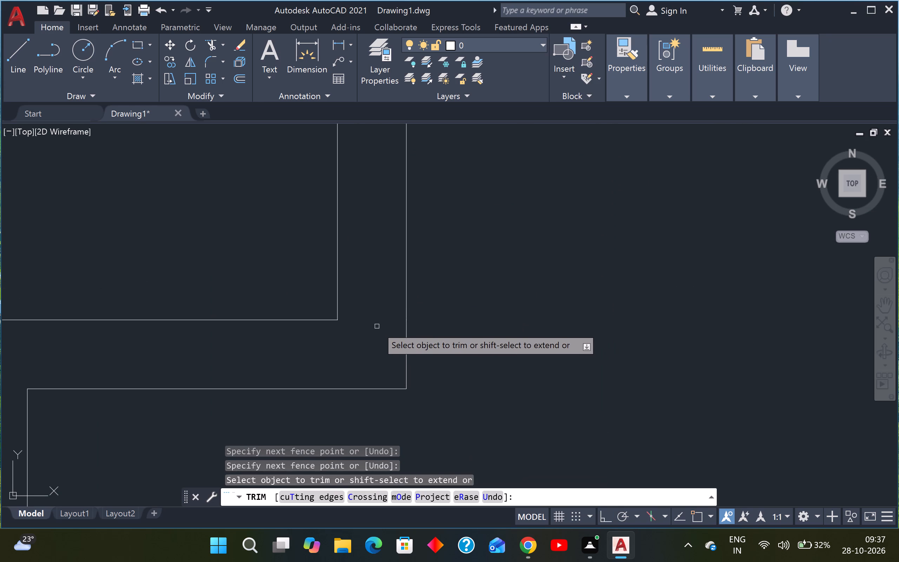
{"action": "scroll", "coordinate": [379, 317], "scroll_direction": "down", "scroll_amount": 7}
{"action": "key", "text": "Escape"}
{"action": "key", "text": "Escape"}
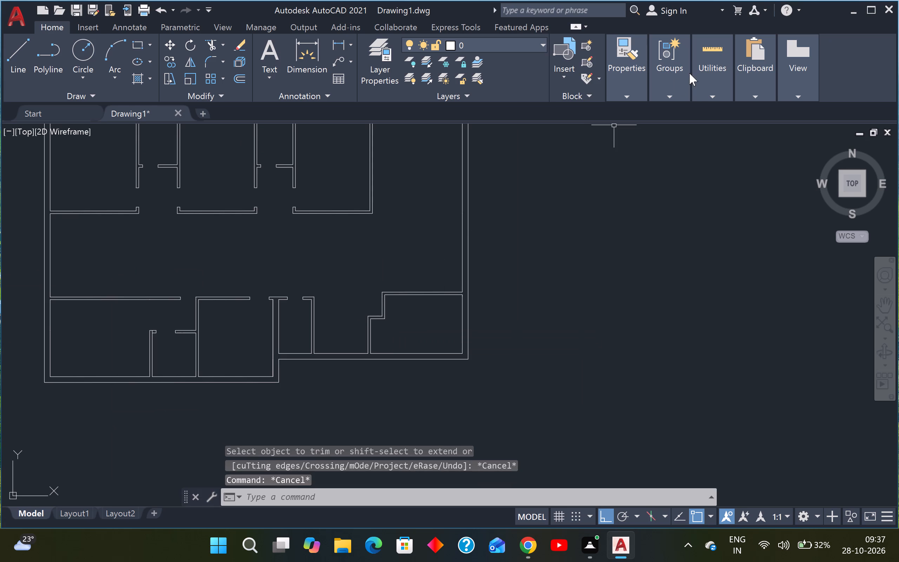
Measure the stepped corner room's inner dimensions and its wall lengths with quick measure.
{"action": "left_click", "coordinate": [709, 62]}
{"action": "left_click", "coordinate": [715, 125]}
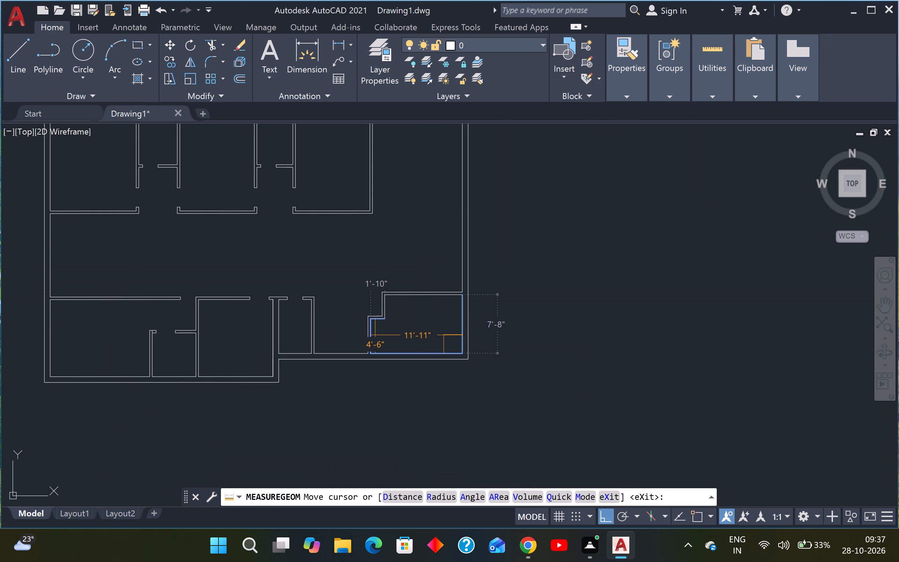
{"action": "scroll", "coordinate": [373, 335], "scroll_direction": "up", "scroll_amount": 3}
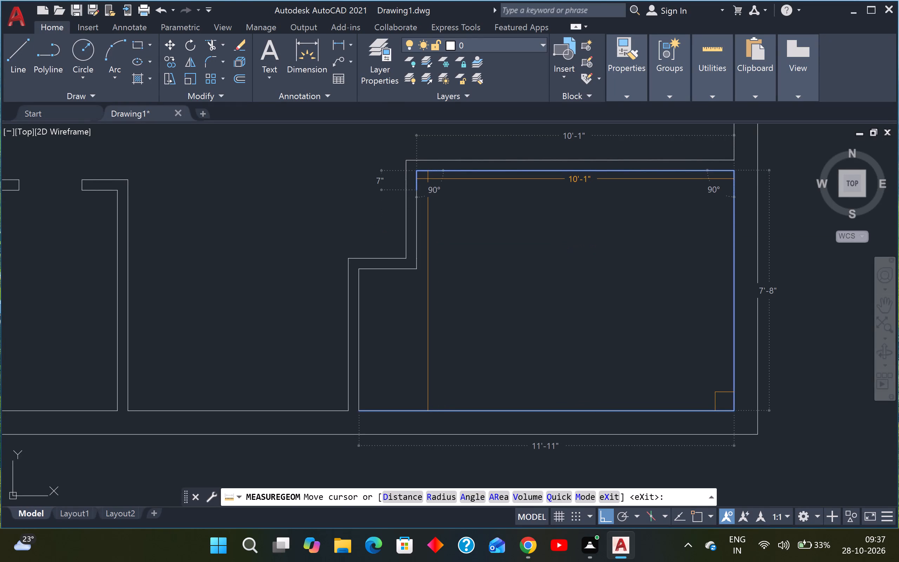
{"action": "scroll", "coordinate": [431, 191], "scroll_direction": "down", "scroll_amount": 2}
{"action": "scroll", "coordinate": [427, 231], "scroll_direction": "up", "scroll_amount": 2}
{"action": "key", "text": "Escape"}
{"action": "key", "text": "Escape"}
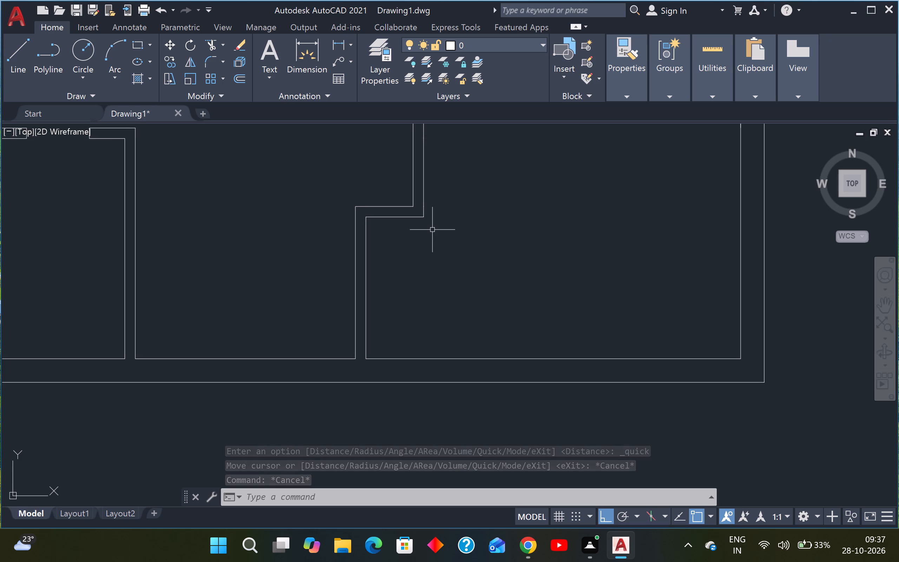
Draw a horizontal guide line from the outer step corner across the vertical jog's wall and into the corner room.
{"action": "type", "text": "L"}
{"action": "key", "text": "space"}
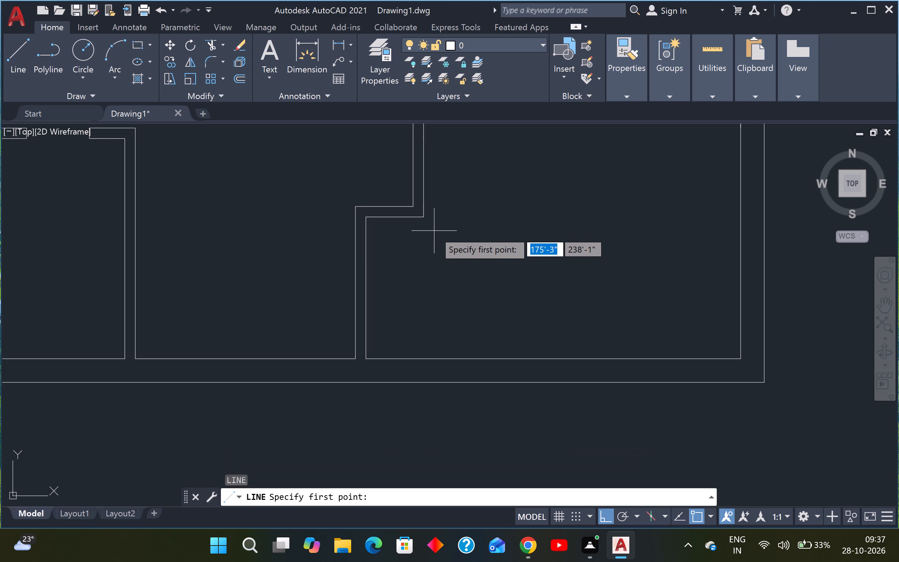
{"action": "scroll", "coordinate": [440, 208], "scroll_direction": "up", "scroll_amount": 1}
{"action": "scroll", "coordinate": [438, 209], "scroll_direction": "down", "scroll_amount": 1}
{"action": "scroll", "coordinate": [431, 208], "scroll_direction": "up", "scroll_amount": 2}
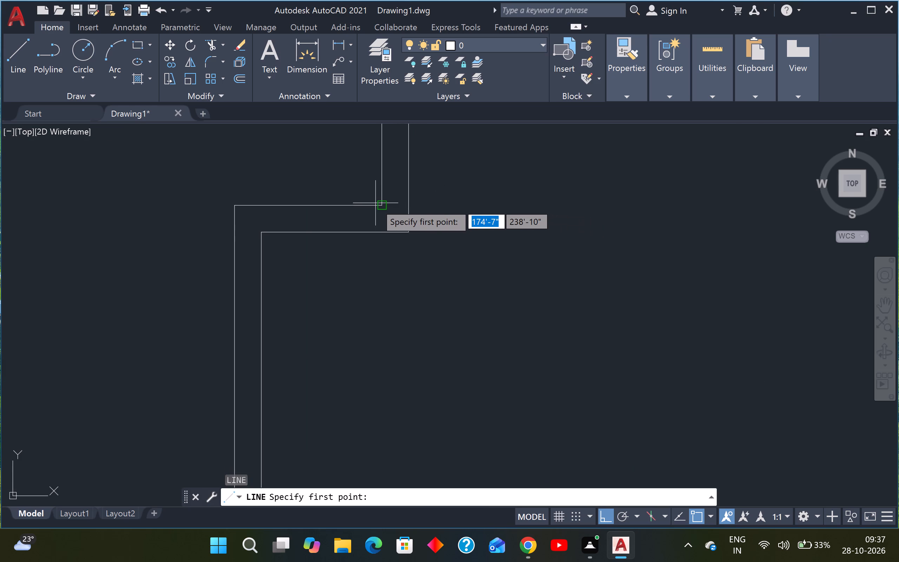
{"action": "left_click", "coordinate": [380, 204]}
{"action": "left_click", "coordinate": [468, 216]}
{"action": "scroll", "coordinate": [468, 216], "scroll_direction": "down", "scroll_amount": 1}
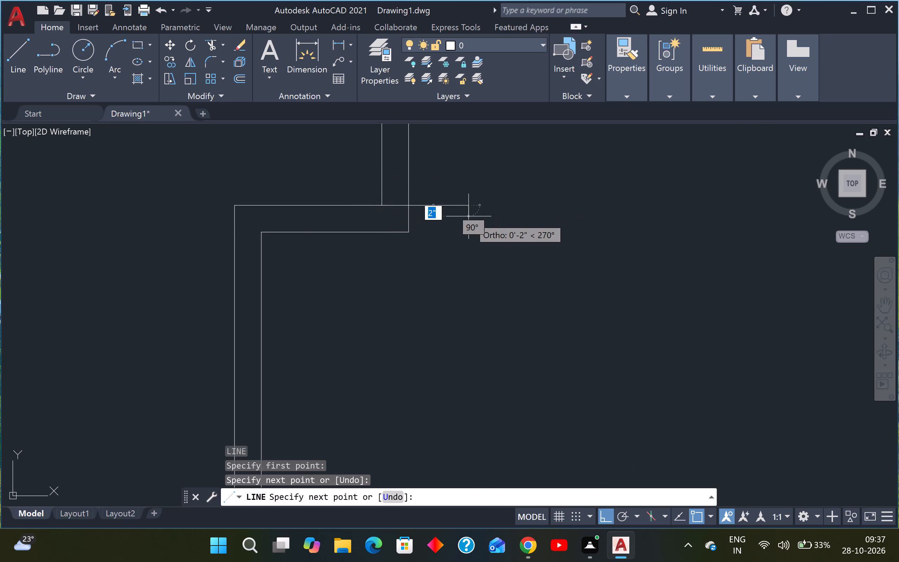
{"action": "scroll", "coordinate": [468, 216], "scroll_direction": "down", "scroll_amount": 1}
{"action": "key", "text": "Escape"}
Draw a horizontal guide line about 9" long from the top wall's inner corner outward across the vertical jog's wall.
{"action": "scroll", "coordinate": [470, 217], "scroll_direction": "down", "scroll_amount": 3}
{"action": "scroll", "coordinate": [477, 205], "scroll_direction": "up", "scroll_amount": 3}
{"action": "type", "text": "L"}
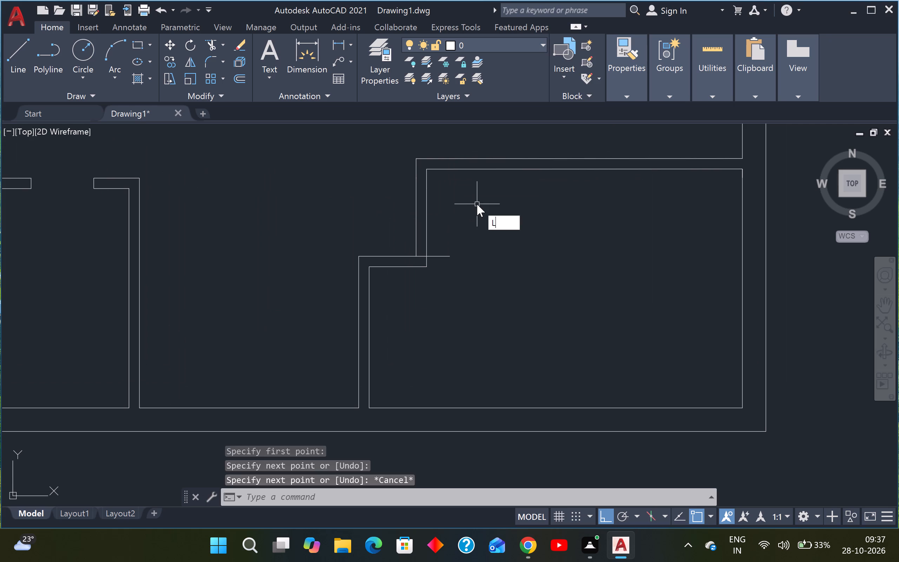
{"action": "key", "text": "space"}
{"action": "scroll", "coordinate": [429, 164], "scroll_direction": "up", "scroll_amount": 3}
{"action": "left_click", "coordinate": [416, 180]}
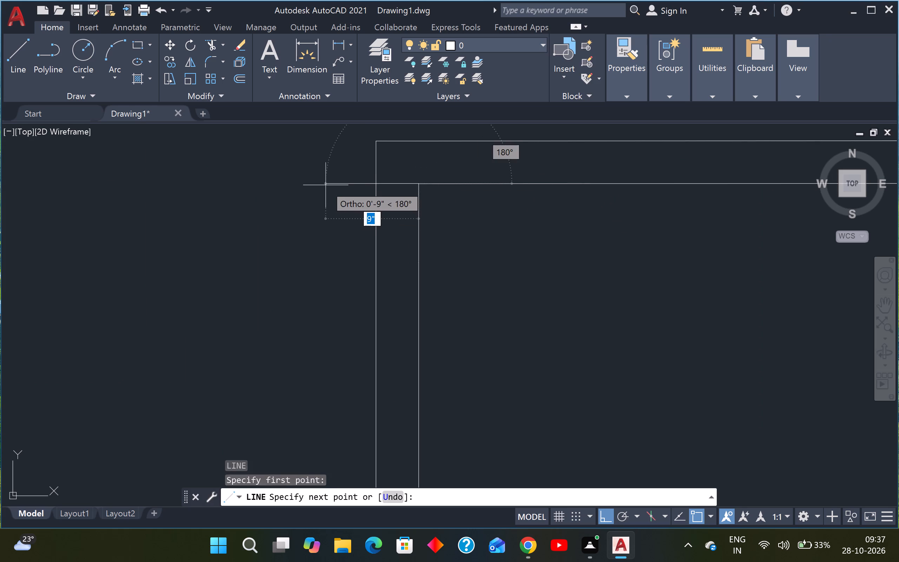
{"action": "left_click", "coordinate": [326, 185]}
{"action": "key", "text": "Escape"}
Trim the overhangs of both horizontal guide lines beyond the vertical jog's wall.
{"action": "type", "text": "TR"}
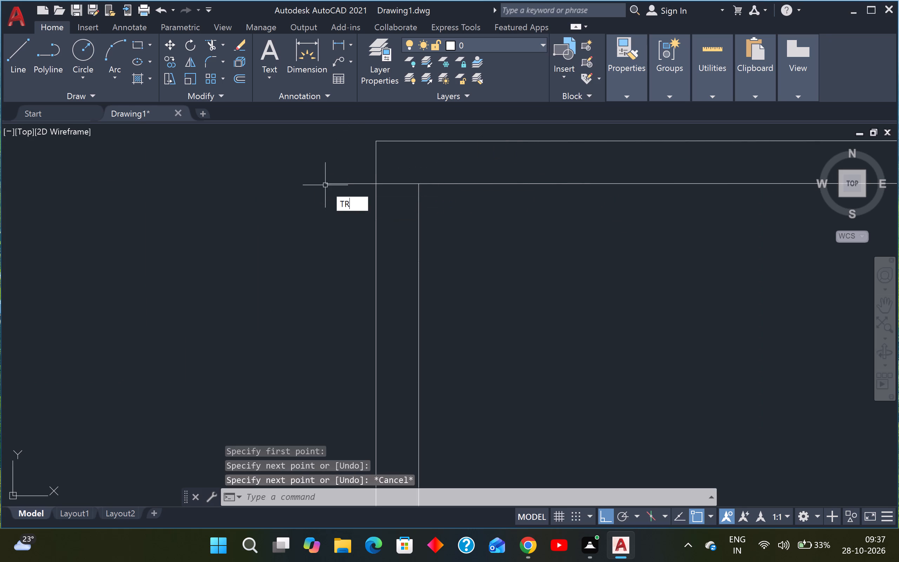
{"action": "key", "text": "space"}
{"action": "left_click", "coordinate": [341, 150]}
{"action": "left_click_drag", "start_coordinate": [336, 201], "coordinate": [340, 201]}
{"action": "scroll", "coordinate": [369, 191], "scroll_direction": "down", "scroll_amount": 4}
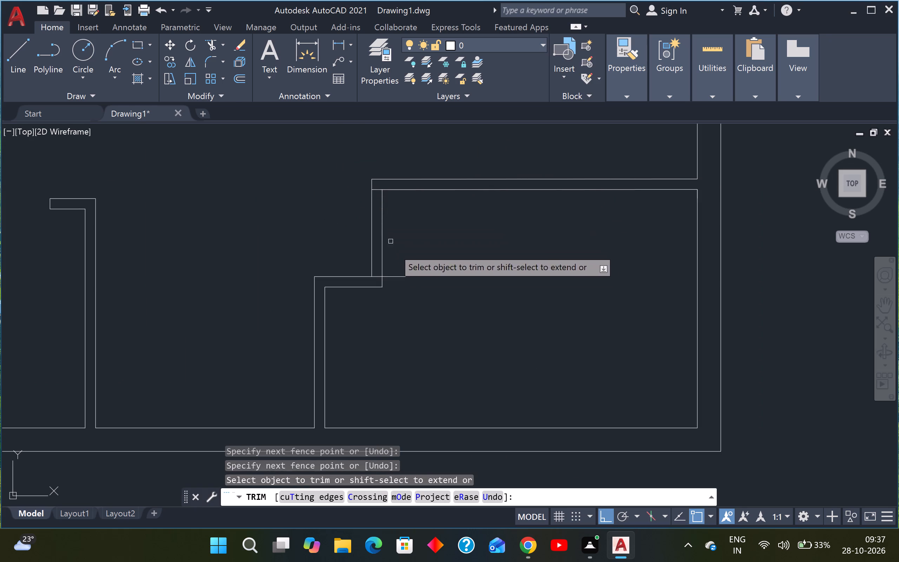
{"action": "scroll", "coordinate": [405, 285], "scroll_direction": "up", "scroll_amount": 1}
{"action": "left_click", "coordinate": [394, 257]}
{"action": "left_click", "coordinate": [389, 289]}
{"action": "key", "text": "Escape"}
{"action": "key", "text": "Escape"}
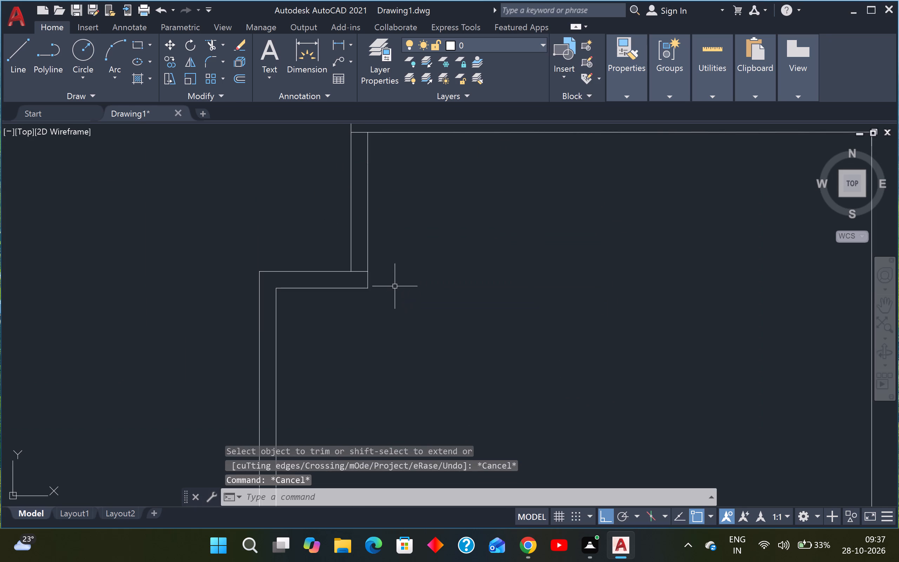
Offset the lower guide line 6" upward and the upper guide line 6" downward inside the vertical jog's wall.
{"action": "key", "text": "o"}
{"action": "key", "text": "space"}
{"action": "key", "text": "6"}
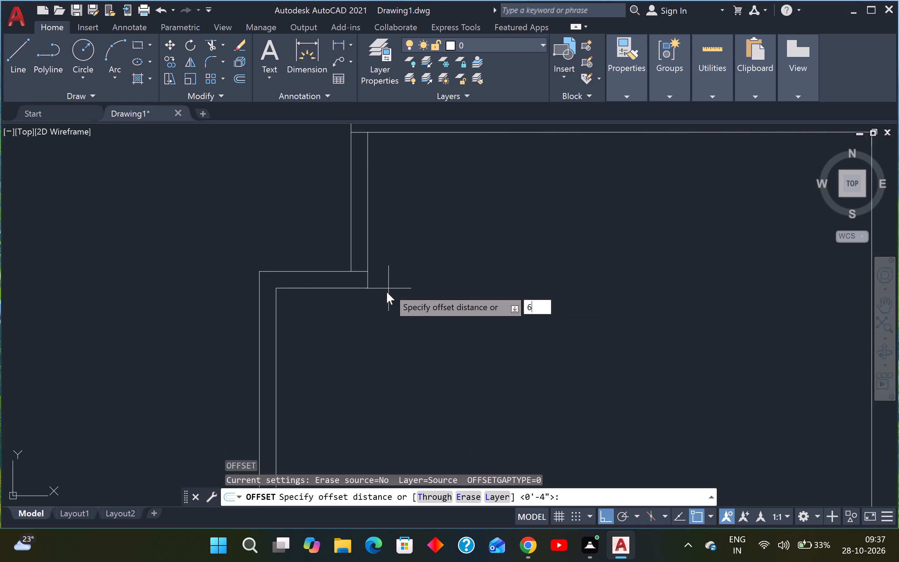
{"action": "key", "text": "shift+quotedbl"}
{"action": "key", "text": "Return"}
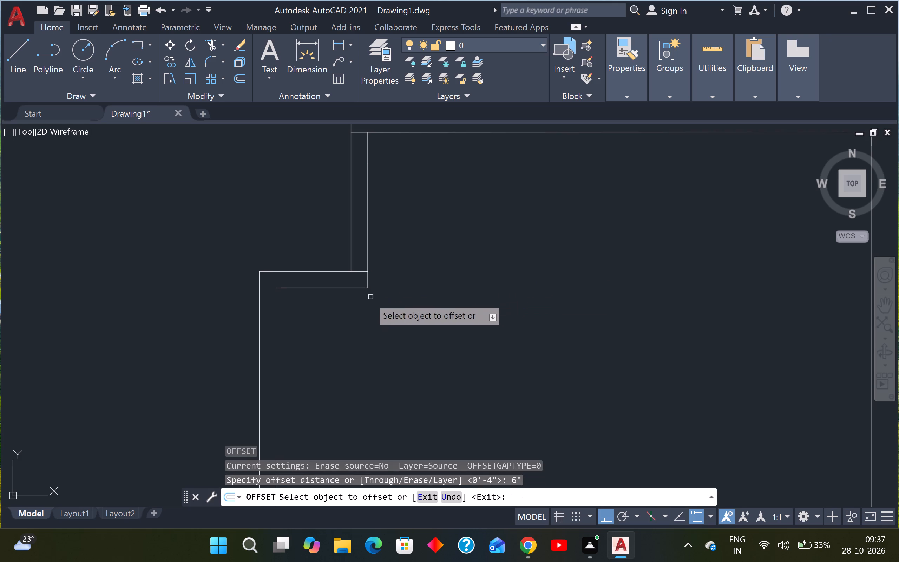
{"action": "left_click", "coordinate": [364, 271]}
{"action": "left_click", "coordinate": [362, 255]}
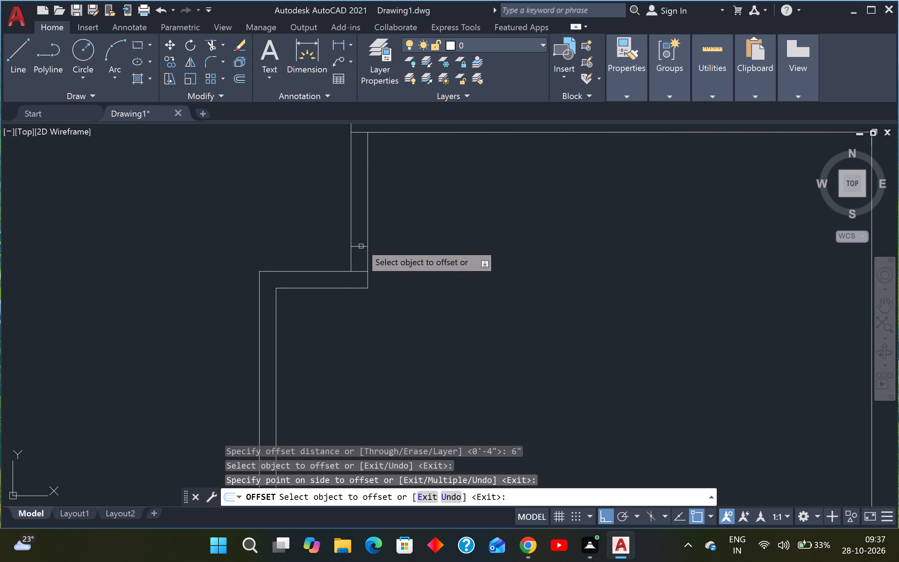
{"action": "left_click", "coordinate": [355, 131]}
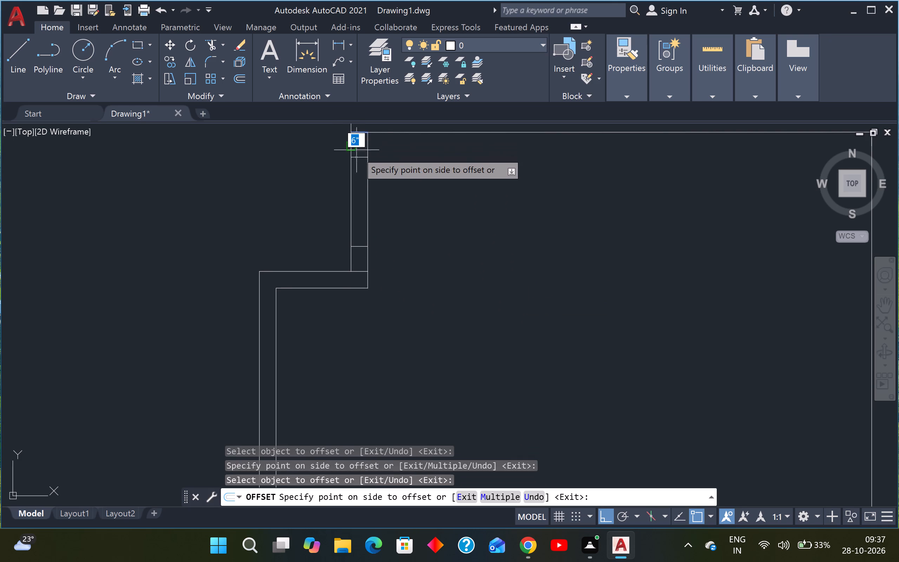
{"action": "left_click", "coordinate": [357, 168]}
{"action": "key", "text": "Escape"}
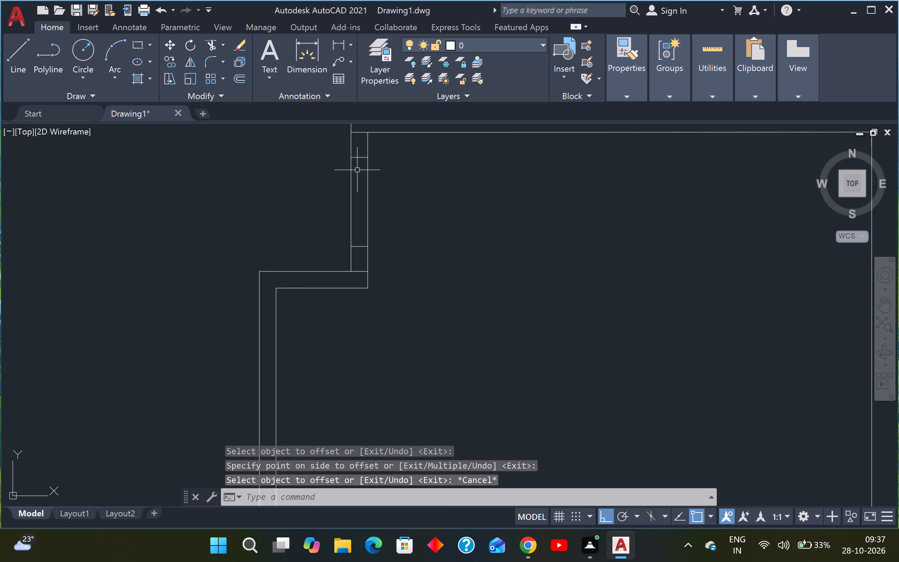
{"action": "key", "text": "Escape"}
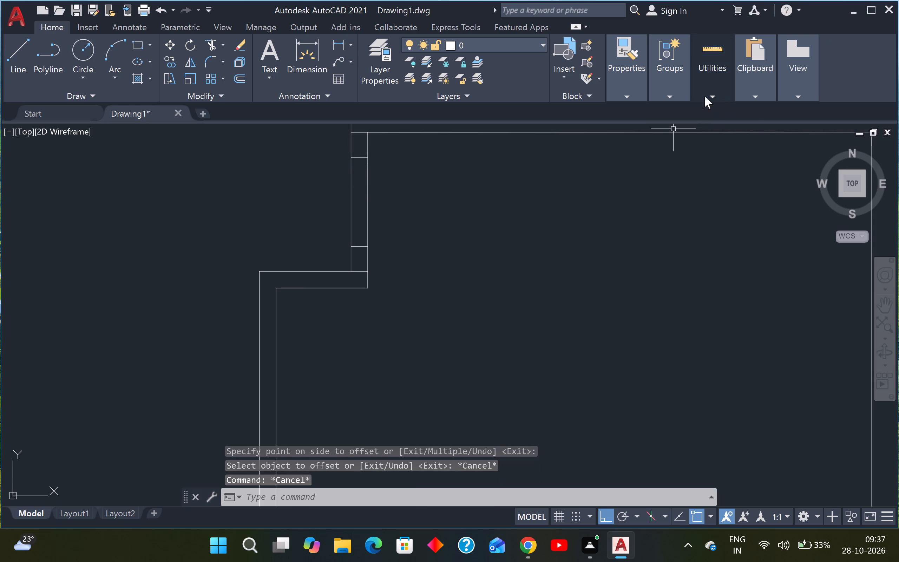
Measure the distance between the two offset lines in the vertical jog's wall.
{"action": "left_click", "coordinate": [708, 85]}
{"action": "left_click", "coordinate": [711, 109]}
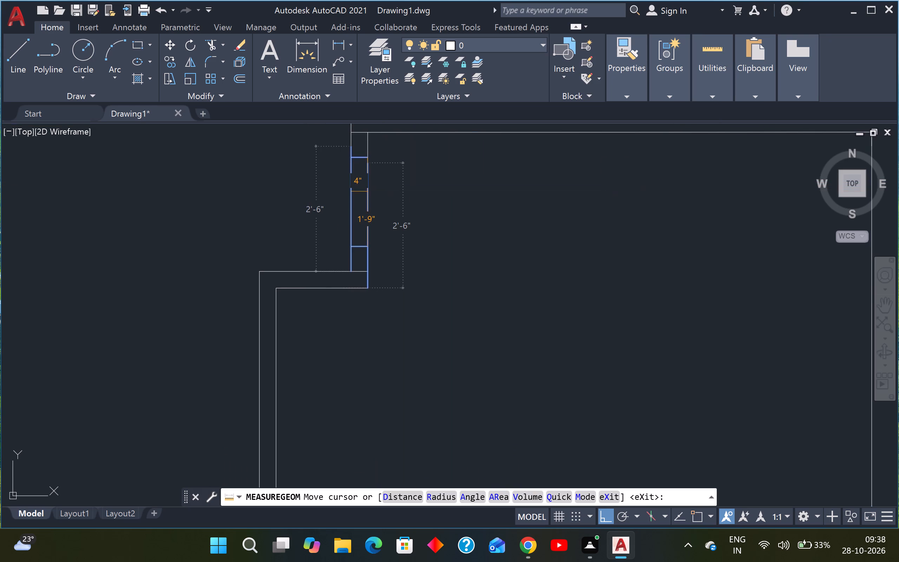
{"action": "scroll", "coordinate": [355, 195], "scroll_direction": "up", "scroll_amount": 2}
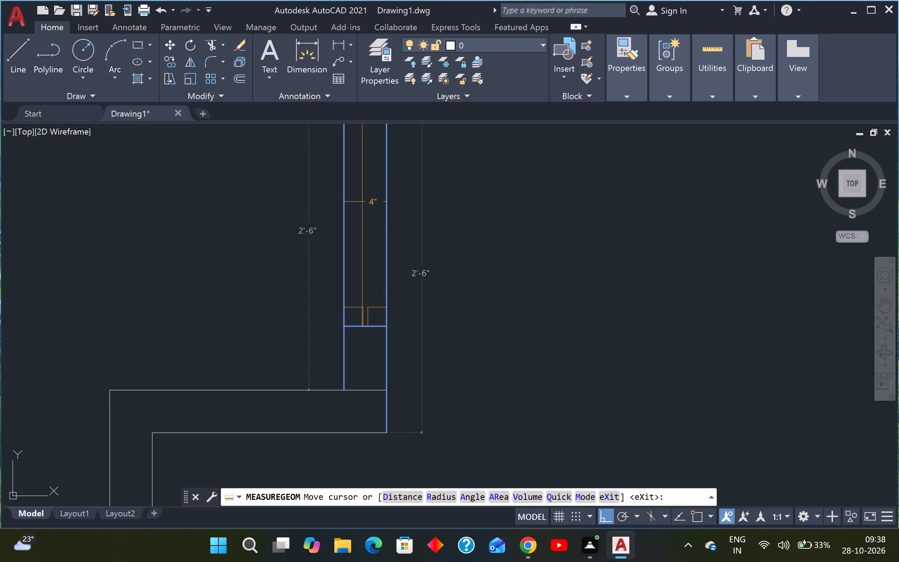
{"action": "scroll", "coordinate": [362, 202], "scroll_direction": "down", "scroll_amount": 2}
{"action": "scroll", "coordinate": [362, 202], "scroll_direction": "up", "scroll_amount": 1}
{"action": "scroll", "coordinate": [364, 206], "scroll_direction": "down", "scroll_amount": 1}
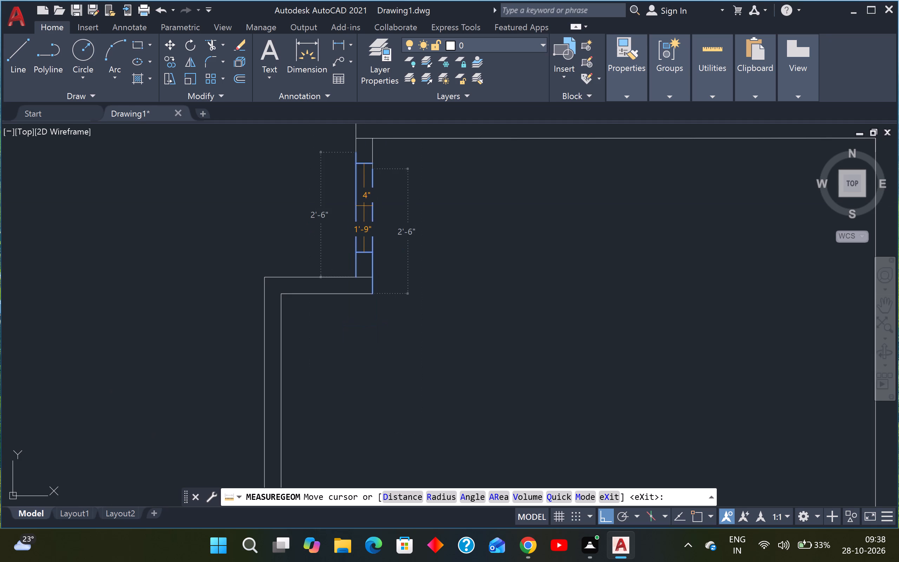
{"action": "scroll", "coordinate": [364, 206], "scroll_direction": "up", "scroll_amount": 1}
{"action": "key", "text": "Escape"}
{"action": "key", "text": "Escape"}
Trim away the lower offset line across the vertical jog's wall.
{"action": "scroll", "coordinate": [364, 206], "scroll_direction": "down", "scroll_amount": 2}
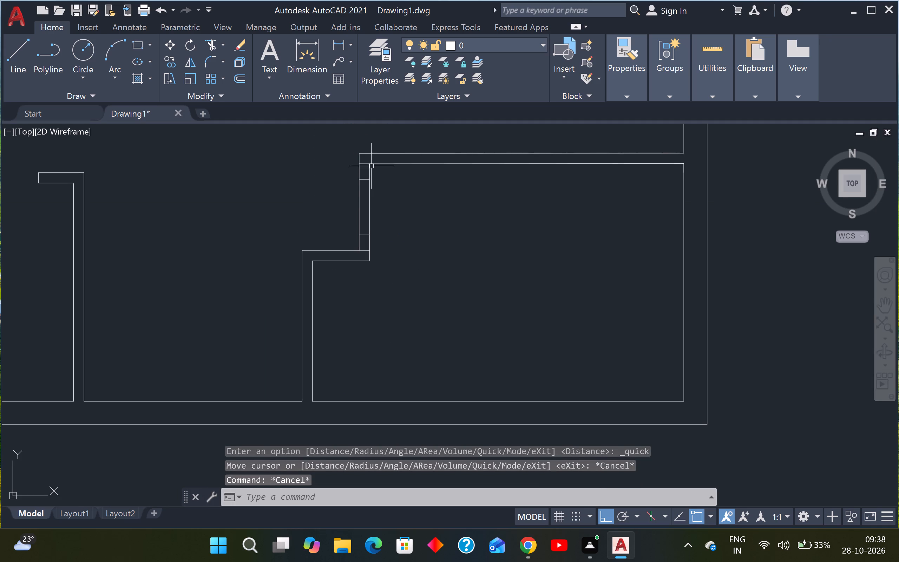
{"action": "scroll", "coordinate": [366, 162], "scroll_direction": "up", "scroll_amount": 2}
{"action": "scroll", "coordinate": [363, 346], "scroll_direction": "down", "scroll_amount": 1}
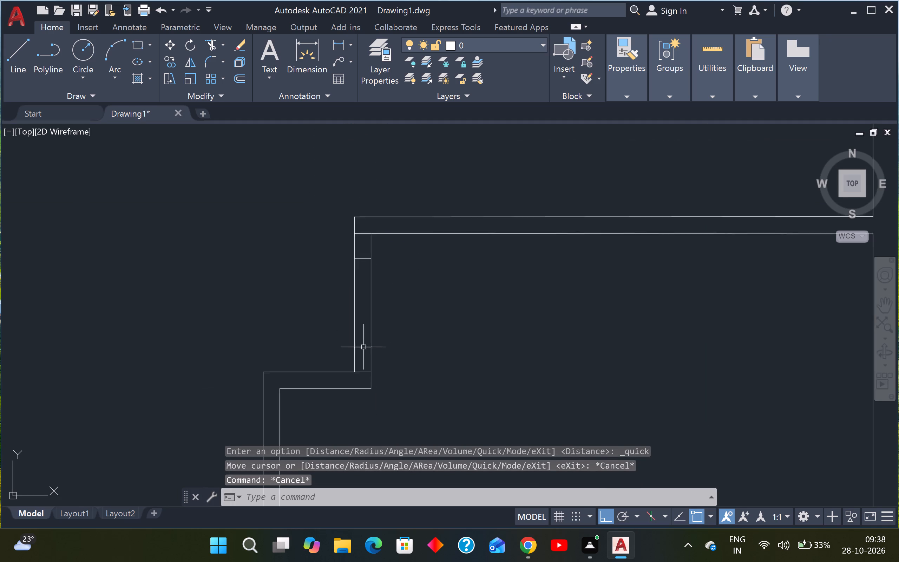
{"action": "scroll", "coordinate": [363, 349], "scroll_direction": "down", "scroll_amount": 1}
{"action": "scroll", "coordinate": [363, 355], "scroll_direction": "up", "scroll_amount": 3}
{"action": "type", "text": "TR"}
{"action": "key", "text": "space"}
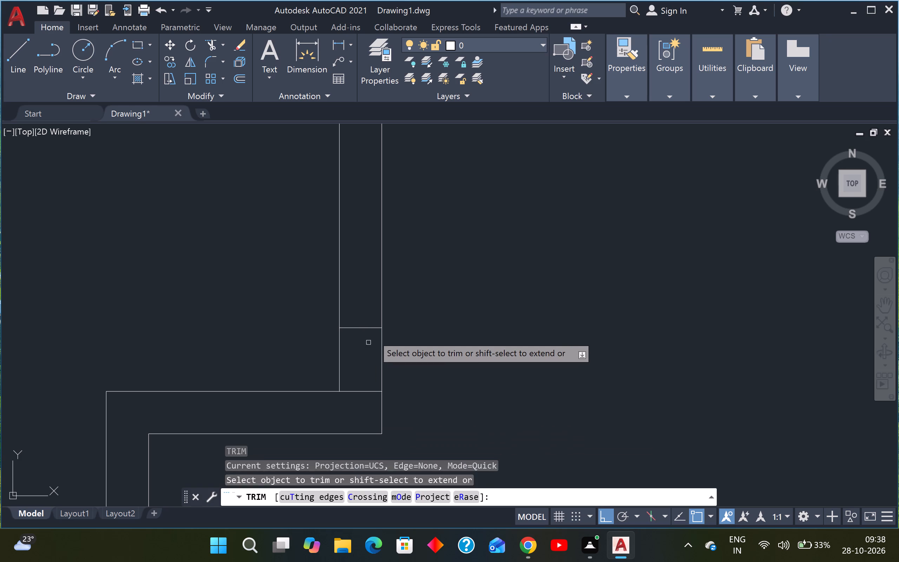
{"action": "left_click", "coordinate": [375, 304]}
{"action": "left_click", "coordinate": [357, 340]}
{"action": "scroll", "coordinate": [359, 336], "scroll_direction": "down", "scroll_amount": 4}
{"action": "key", "text": "Escape"}
{"action": "key", "text": "Escape"}
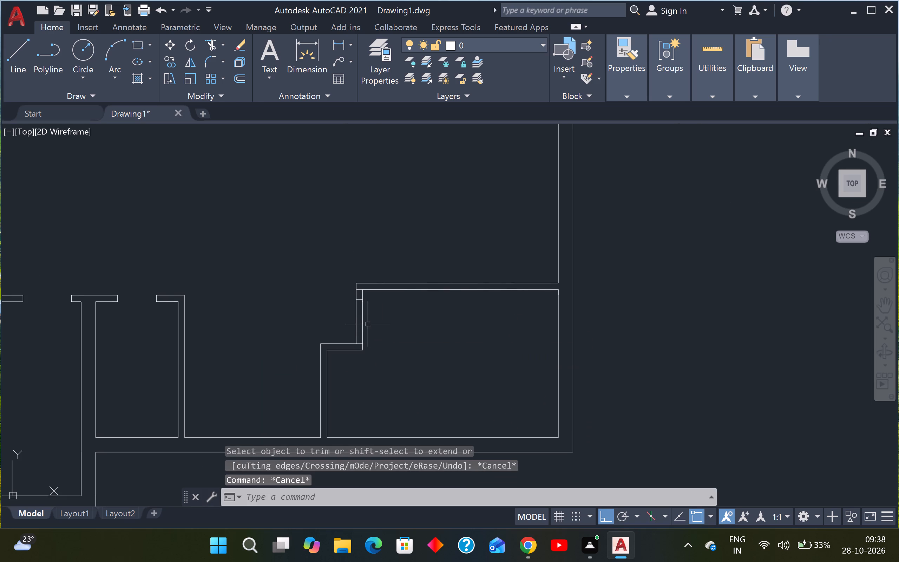
Offset the upper jamb line 2' downward within the vertical jog's wall to mark the door width.
{"action": "type", "text": "O"}
{"action": "key", "text": "space"}
{"action": "key", "text": "2"}
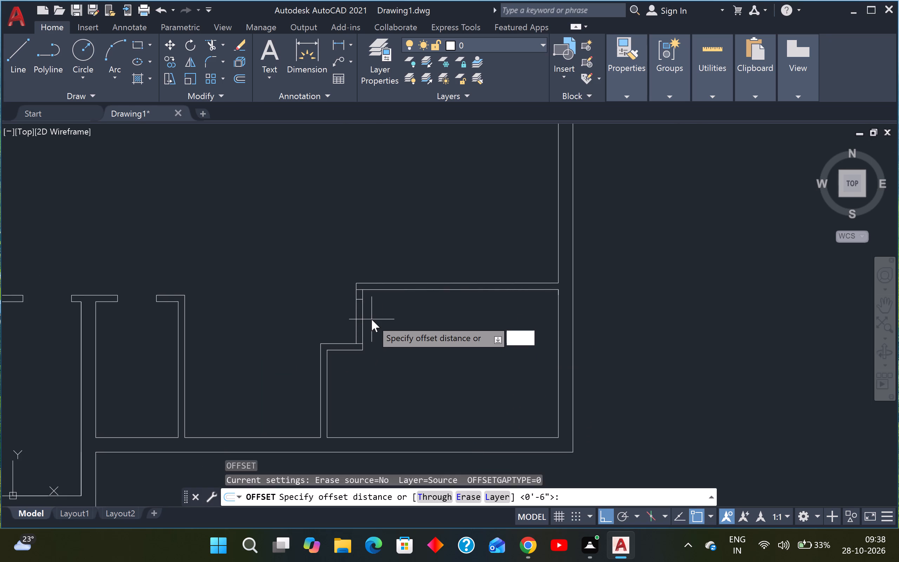
{"action": "type", "text": "'6"}
{"action": "key", "text": "shift+quotedbl"}
{"action": "key", "text": "Return"}
{"action": "scroll", "coordinate": [354, 290], "scroll_direction": "up", "scroll_amount": 3}
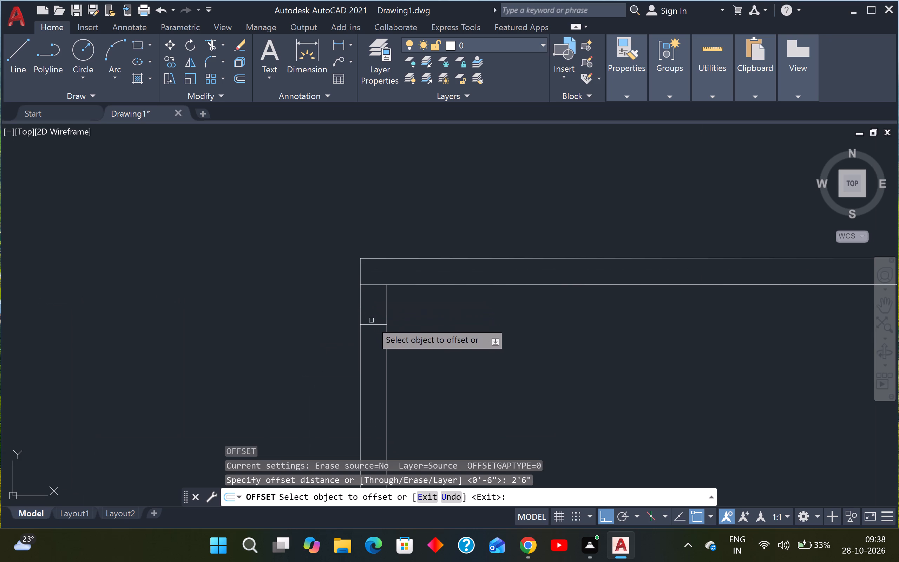
{"action": "left_click", "coordinate": [373, 325]}
{"action": "scroll", "coordinate": [373, 325], "scroll_direction": "down", "scroll_amount": 3}
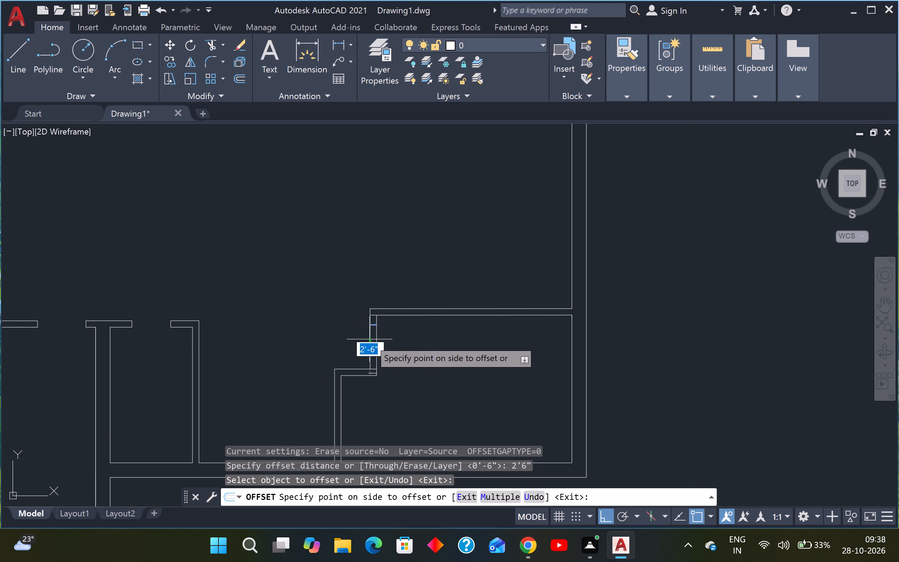
{"action": "scroll", "coordinate": [369, 341], "scroll_direction": "up", "scroll_amount": 3}
{"action": "scroll", "coordinate": [381, 352], "scroll_direction": "down", "scroll_amount": 3}
{"action": "scroll", "coordinate": [381, 353], "scroll_direction": "up", "scroll_amount": 2}
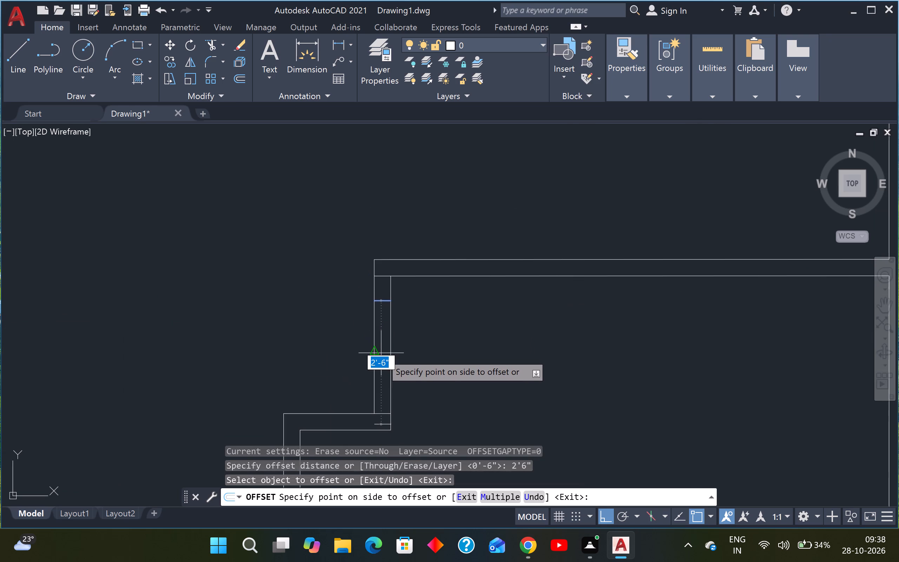
{"action": "type", "text": "2'"}
{"action": "key", "text": "Return"}
{"action": "key", "text": "Escape"}
{"action": "key", "text": "Escape"}
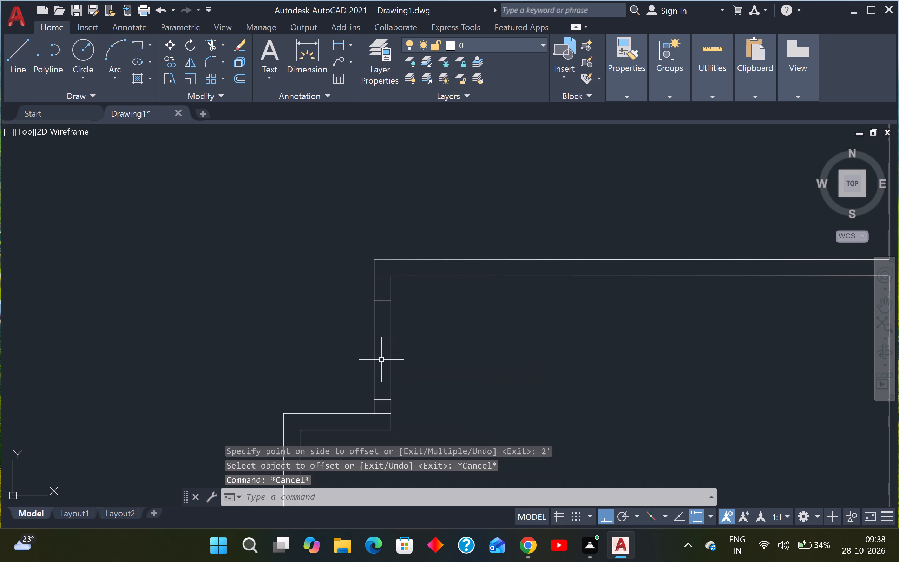
Trim both wall lines of the vertical jog between the two jamb lines to open the door, including the stub below the upper jamb.
{"action": "type", "text": "TR"}
{"action": "key", "text": "space"}
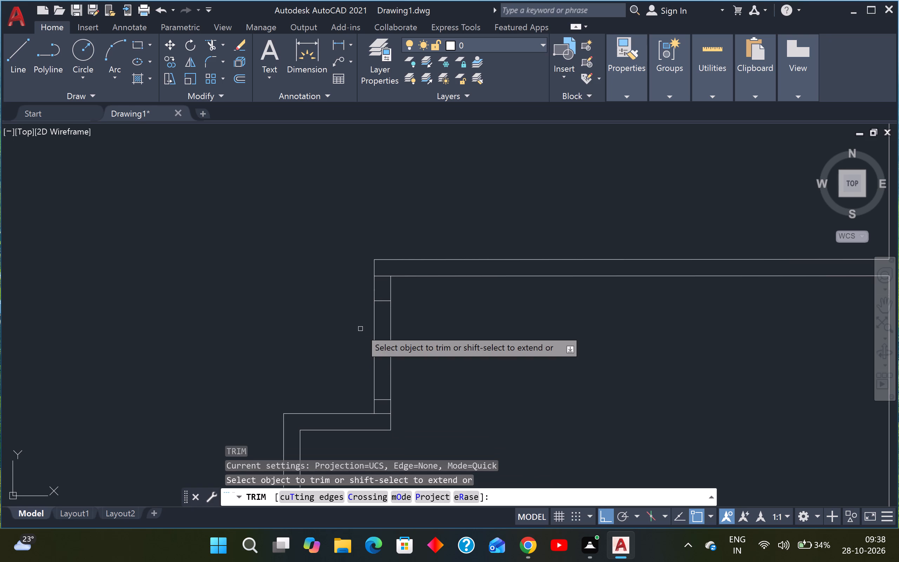
{"action": "left_click", "coordinate": [366, 331]}
{"action": "left_click", "coordinate": [427, 331]}
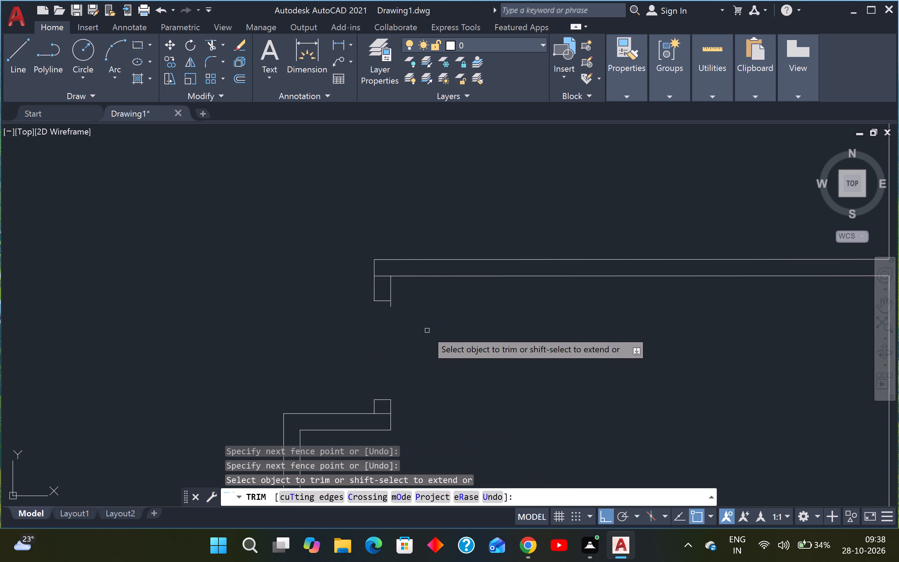
{"action": "scroll", "coordinate": [398, 314], "scroll_direction": "up", "scroll_amount": 2}
{"action": "scroll", "coordinate": [369, 293], "scroll_direction": "up", "scroll_amount": 2}
{"action": "left_click", "coordinate": [379, 291]}
{"action": "left_click", "coordinate": [406, 272]}
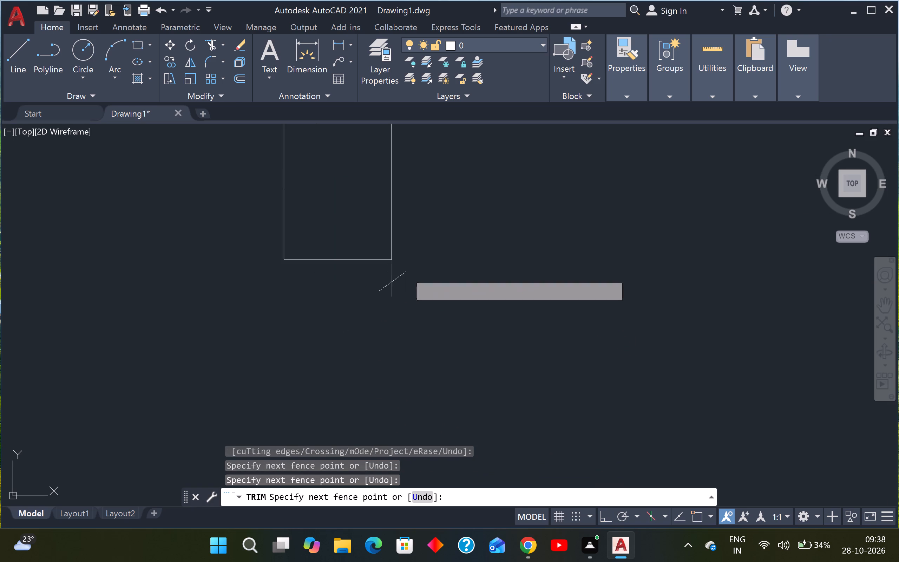
Trim the leftover wall line segments crossing the bases of the lower and upper door stubs in the vertical jog.
{"action": "scroll", "coordinate": [406, 272], "scroll_direction": "down", "scroll_amount": 3}
{"action": "scroll", "coordinate": [389, 344], "scroll_direction": "down", "scroll_amount": 2}
{"action": "scroll", "coordinate": [393, 398], "scroll_direction": "up", "scroll_amount": 3}
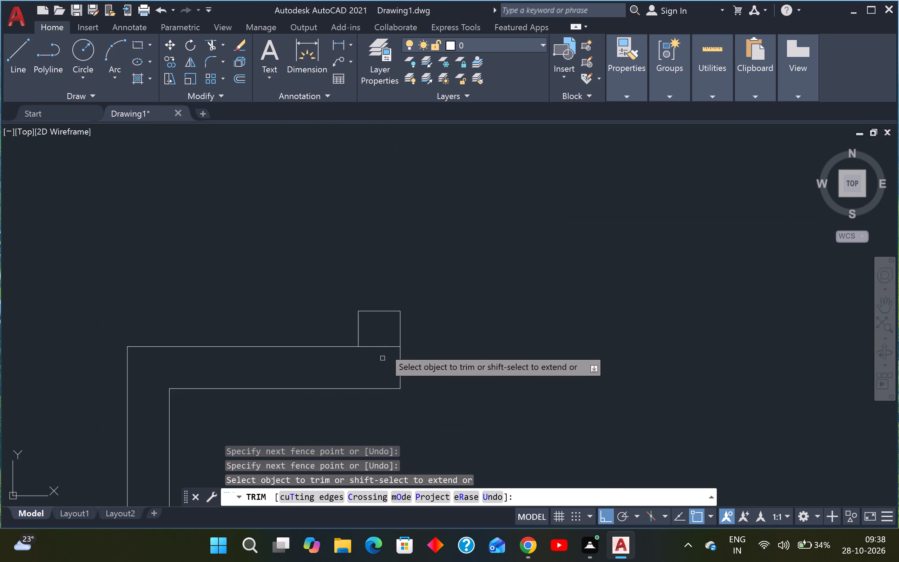
{"action": "left_click", "coordinate": [388, 326]}
{"action": "left_click", "coordinate": [378, 355]}
{"action": "scroll", "coordinate": [381, 353], "scroll_direction": "down", "scroll_amount": 3}
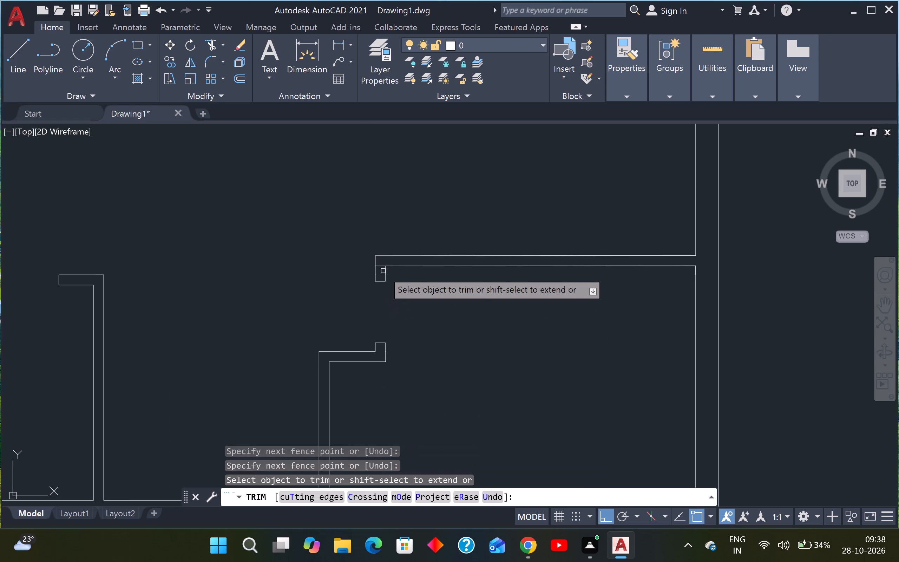
{"action": "scroll", "coordinate": [383, 270], "scroll_direction": "up", "scroll_amount": 2}
{"action": "left_click", "coordinate": [382, 254]}
{"action": "left_click", "coordinate": [369, 275]}
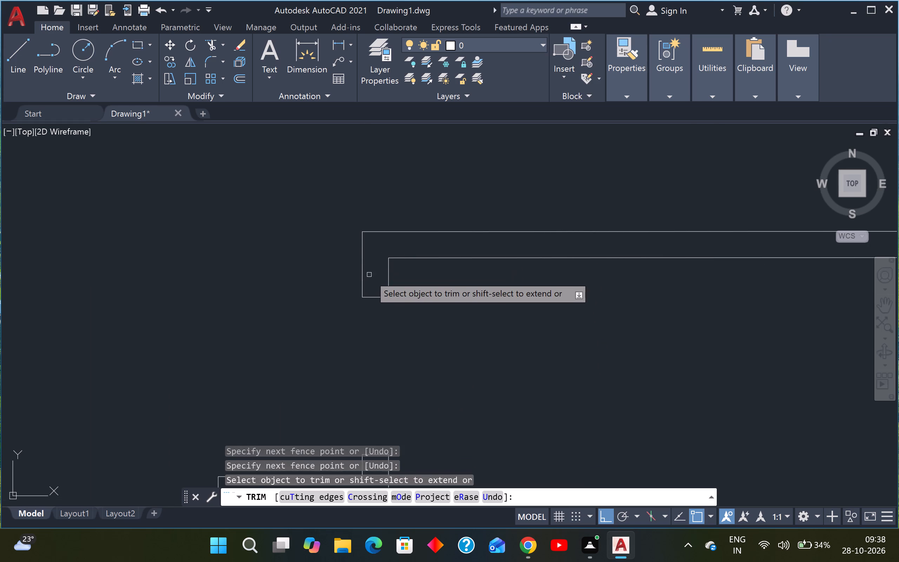
{"action": "scroll", "coordinate": [372, 273], "scroll_direction": "down", "scroll_amount": 5}
{"action": "scroll", "coordinate": [385, 300], "scroll_direction": "up", "scroll_amount": 2}
{"action": "key", "text": "Escape"}
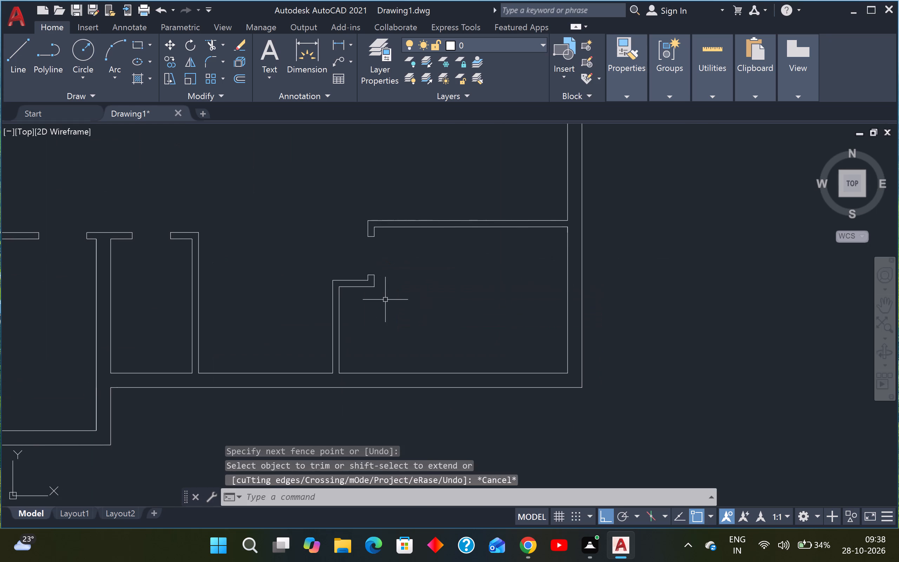
{"action": "key", "text": "Escape"}
{"action": "key", "text": "Escape"}
{"action": "scroll", "coordinate": [385, 300], "scroll_direction": "down", "scroll_amount": 2}
{"action": "key", "text": "Escape"}
{"action": "key", "text": "Escape"}
{"action": "scroll", "coordinate": [386, 301], "scroll_direction": "up", "scroll_amount": 2}
Measure the horizontal inner wall face below the new door, from the inside corner to the jog's end, with a linear dimension.
{"action": "key", "text": "d"}
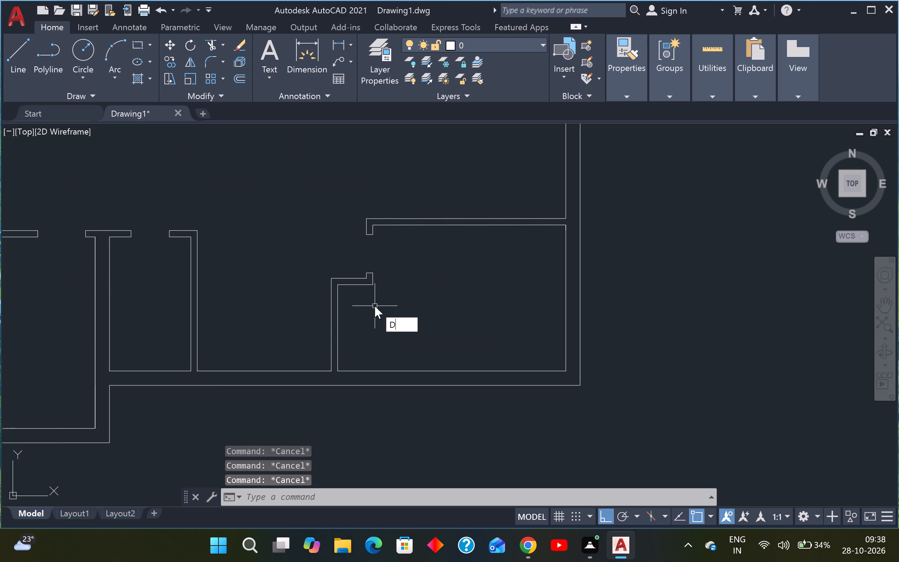
{"action": "key", "text": "l"}
{"action": "key", "text": "i"}
{"action": "key", "text": "space"}
{"action": "scroll", "coordinate": [357, 290], "scroll_direction": "up", "scroll_amount": 3}
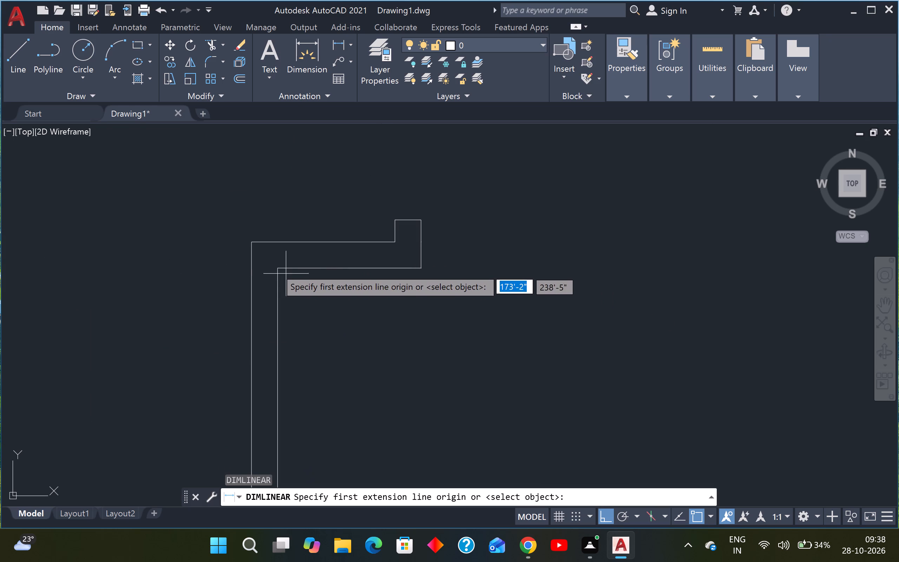
{"action": "left_click", "coordinate": [281, 269]}
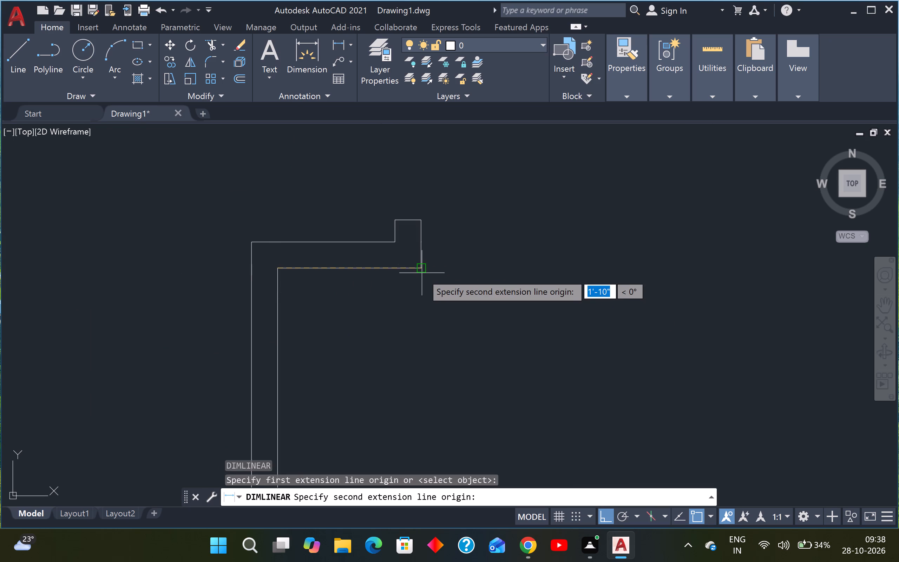
{"action": "left_click", "coordinate": [422, 268]}
{"action": "scroll", "coordinate": [407, 326], "scroll_direction": "down", "scroll_amount": 2}
{"action": "scroll", "coordinate": [402, 342], "scroll_direction": "up", "scroll_amount": 1}
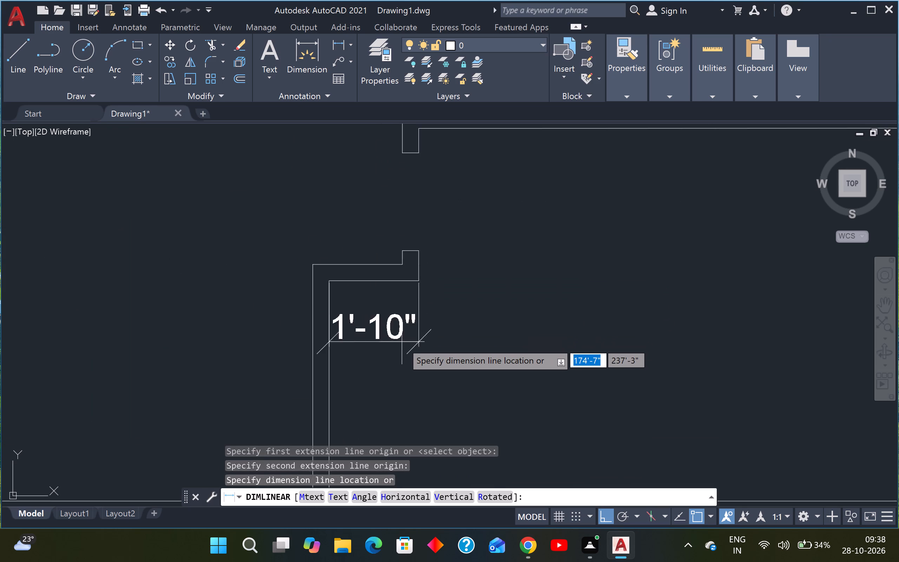
{"action": "scroll", "coordinate": [402, 342], "scroll_direction": "up", "scroll_amount": 1}
{"action": "scroll", "coordinate": [402, 342], "scroll_direction": "down", "scroll_amount": 1}
{"action": "key", "text": "Escape"}
{"action": "scroll", "coordinate": [402, 342], "scroll_direction": "down", "scroll_amount": 2}
{"action": "scroll", "coordinate": [367, 355], "scroll_direction": "down", "scroll_amount": 2}
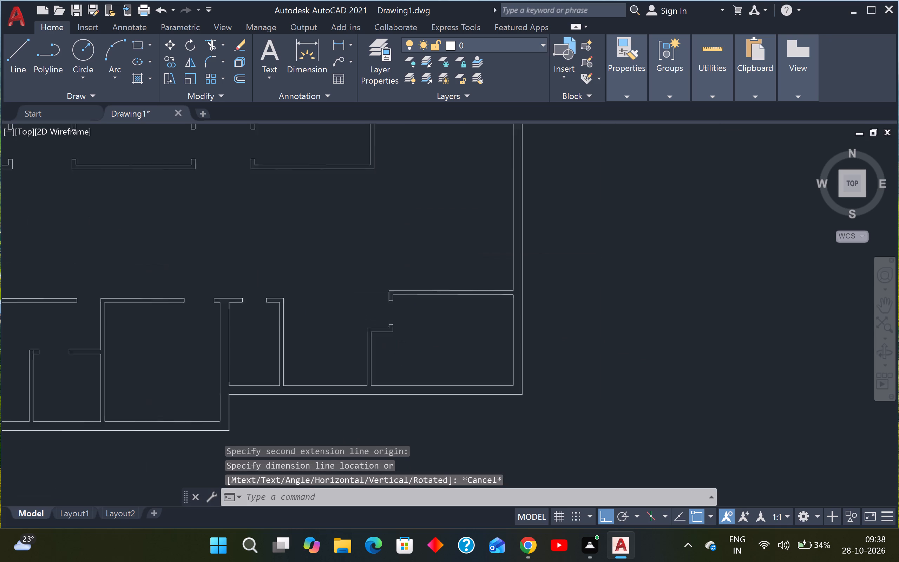
{"action": "middle_click_drag", "start_coordinate": [354, 353], "coordinate": [373, 353]}
{"action": "scroll", "coordinate": [376, 351], "scroll_direction": "down", "scroll_amount": 1}
{"action": "scroll", "coordinate": [355, 313], "scroll_direction": "up", "scroll_amount": 1}
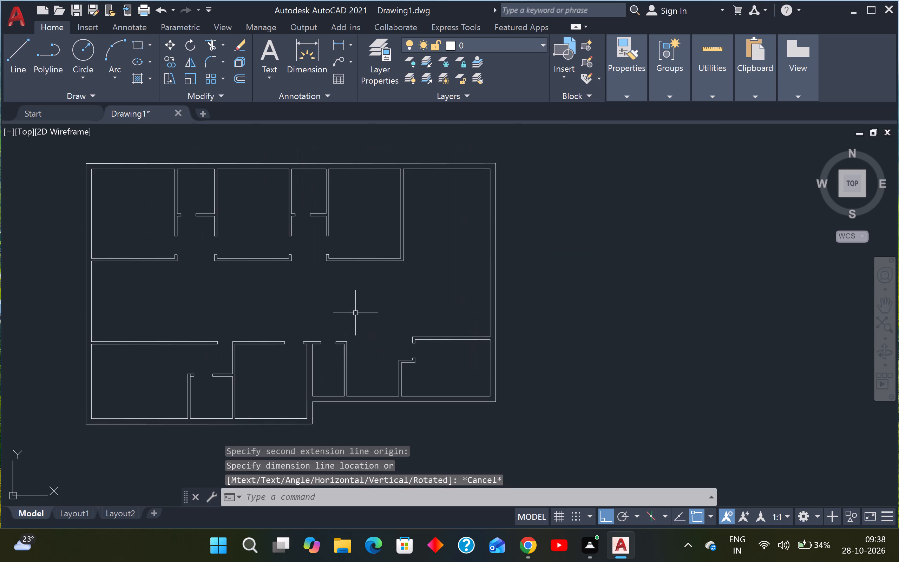
{"action": "key", "text": "Escape"}
{"action": "key", "text": "Escape"}
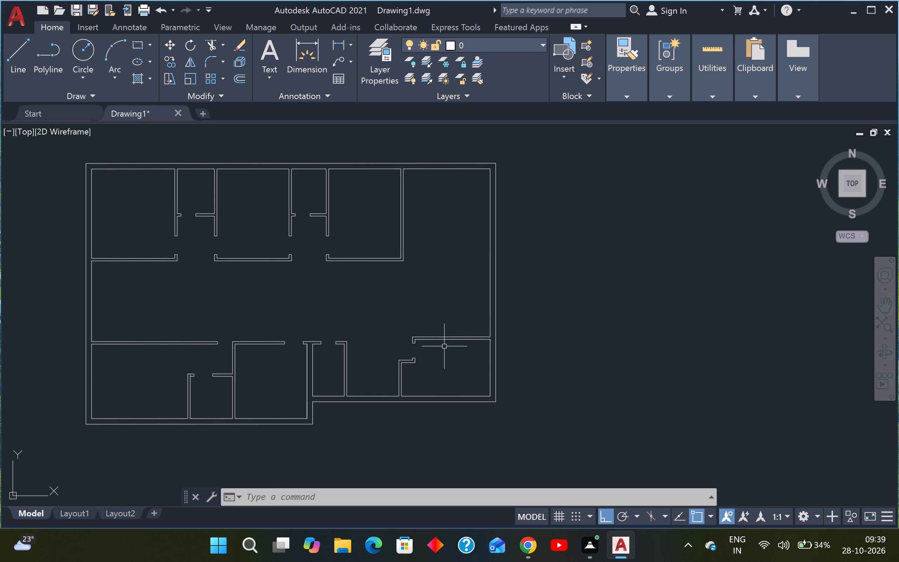
Offset the upper line of the corner room's top wall 3' upward twice, the second from the first offset line.
{"action": "scroll", "coordinate": [420, 348], "scroll_direction": "up", "scroll_amount": 1}
{"action": "middle_click_drag", "start_coordinate": [420, 348], "coordinate": [267, 361]}
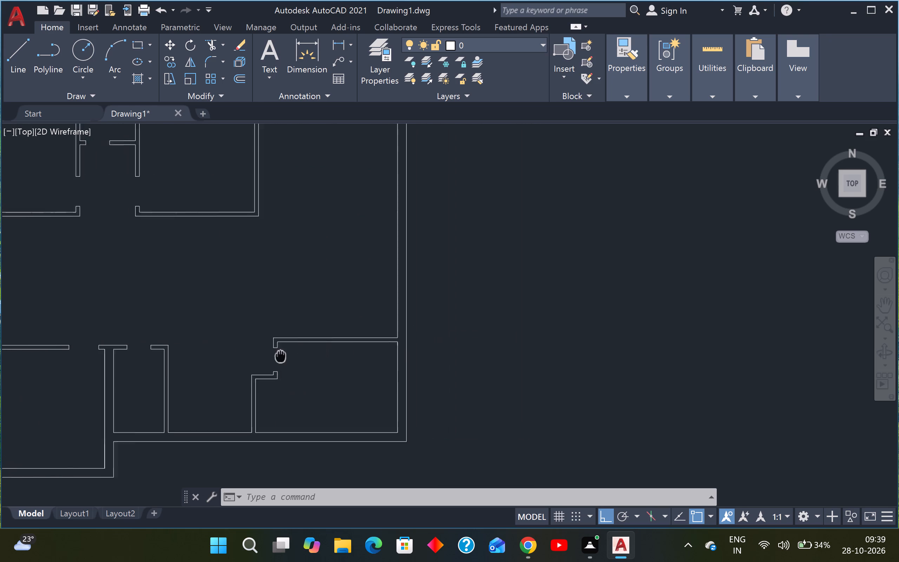
{"action": "middle_click_drag", "start_coordinate": [267, 361], "coordinate": [257, 368]}
{"action": "key", "text": "Escape"}
{"action": "key", "text": "Escape"}
{"action": "key", "text": "Escape"}
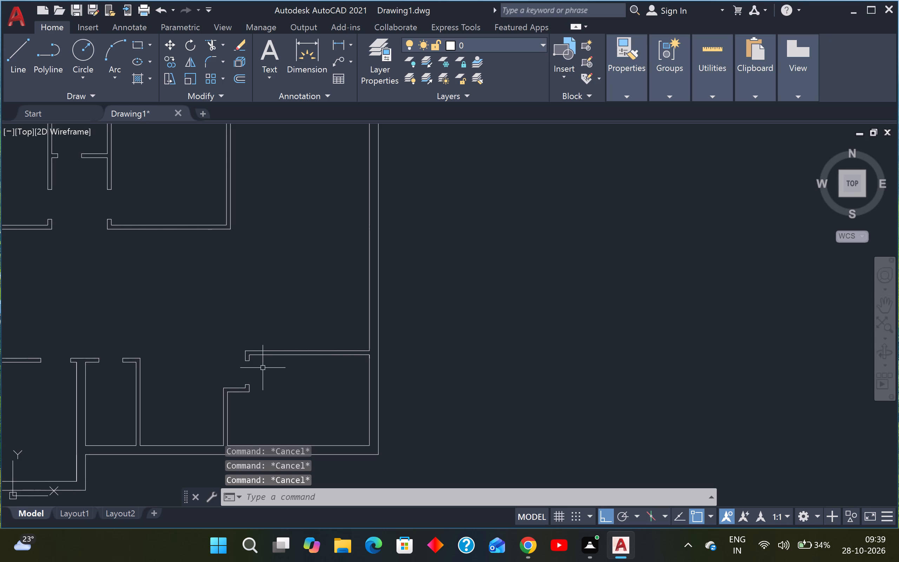
{"action": "scroll", "coordinate": [272, 366], "scroll_direction": "down", "scroll_amount": 2}
{"action": "scroll", "coordinate": [269, 367], "scroll_direction": "up", "scroll_amount": 4}
{"action": "scroll", "coordinate": [269, 367], "scroll_direction": "down", "scroll_amount": 2}
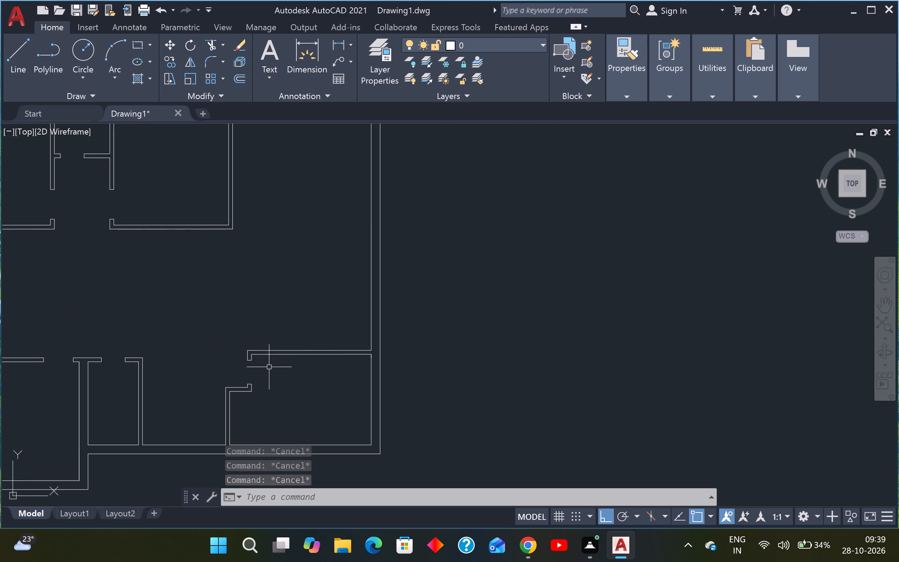
{"action": "key", "text": "o"}
{"action": "key", "text": "space"}
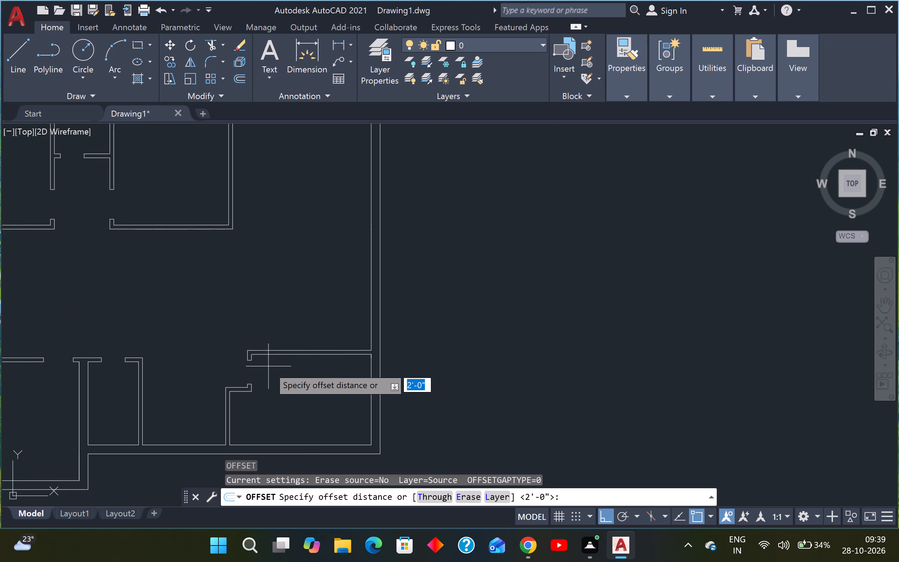
{"action": "type", "text": "3'"}
{"action": "key", "text": "Return"}
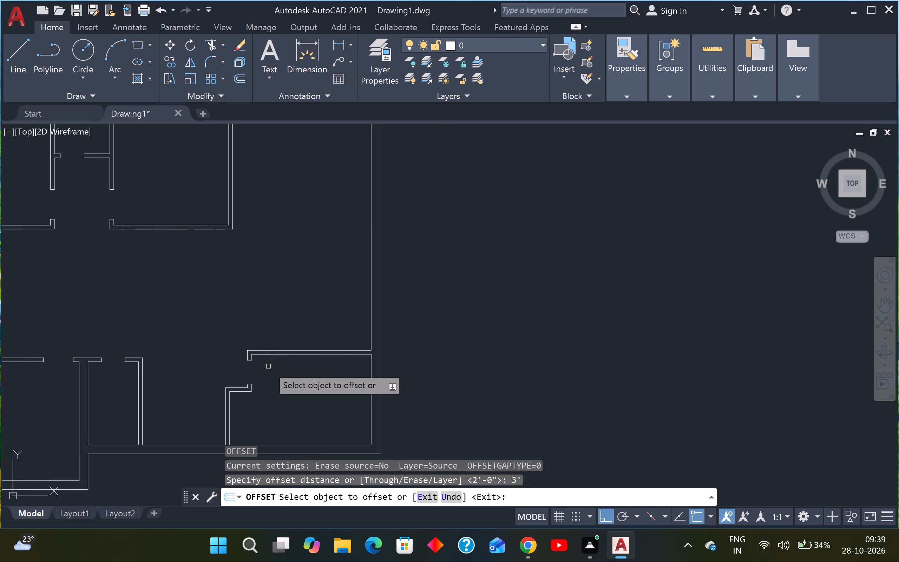
{"action": "left_click", "coordinate": [292, 350]}
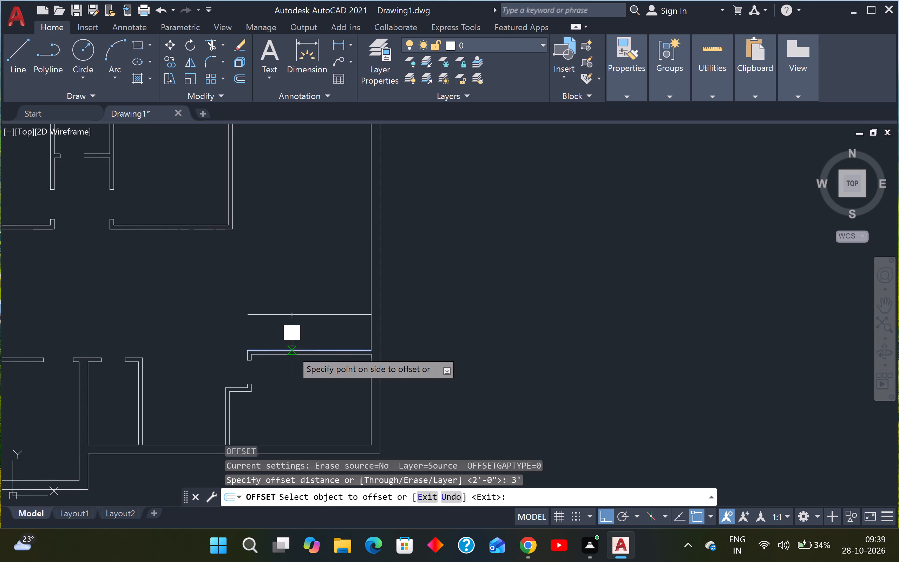
{"action": "left_click", "coordinate": [302, 303]}
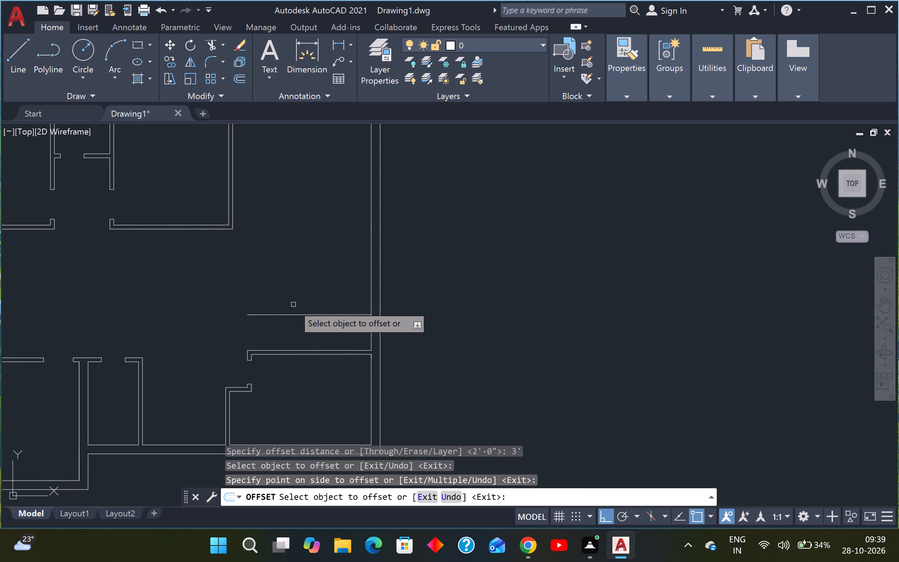
{"action": "left_click", "coordinate": [319, 313]}
{"action": "left_click", "coordinate": [320, 314]}
{"action": "left_click", "coordinate": [319, 278]}
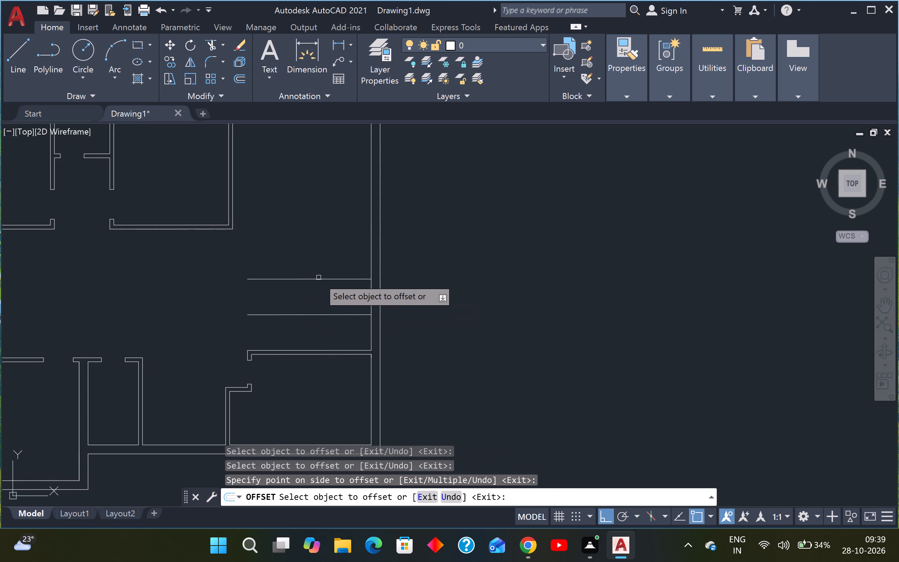
{"action": "key", "text": "Escape"}
{"action": "key", "text": "Escape"}
{"action": "key", "text": "Escape"}
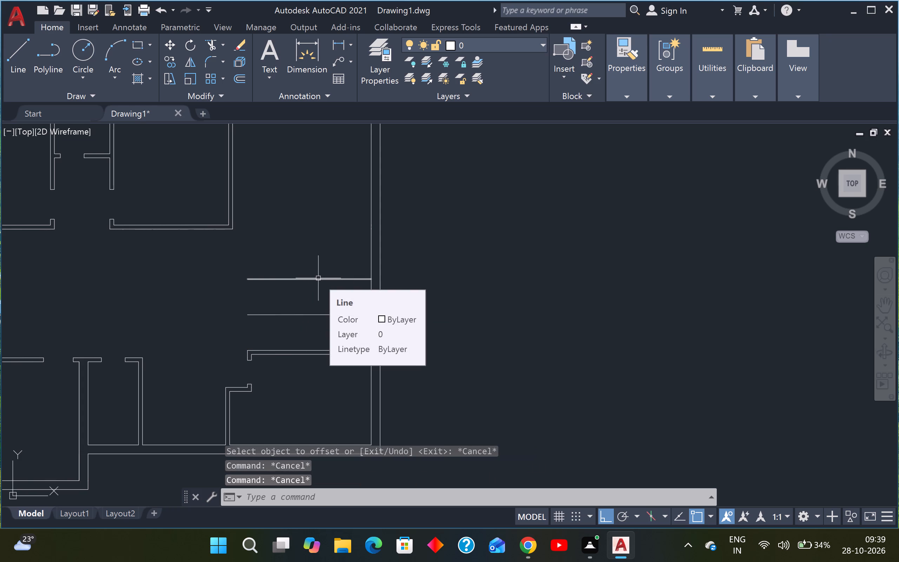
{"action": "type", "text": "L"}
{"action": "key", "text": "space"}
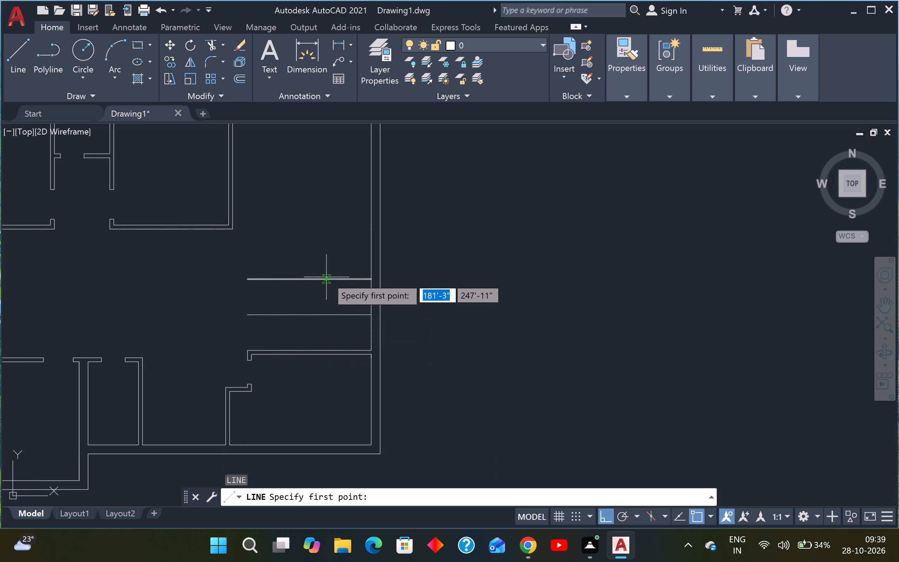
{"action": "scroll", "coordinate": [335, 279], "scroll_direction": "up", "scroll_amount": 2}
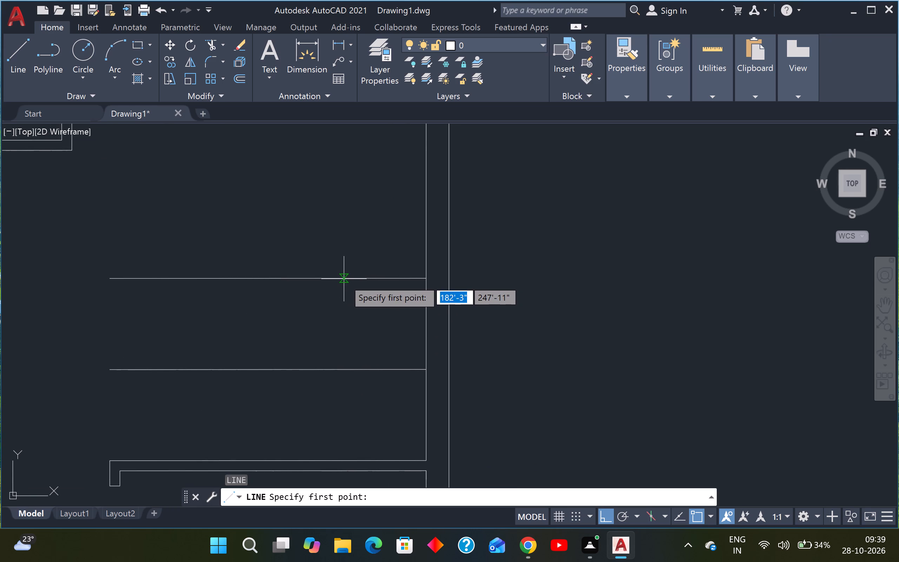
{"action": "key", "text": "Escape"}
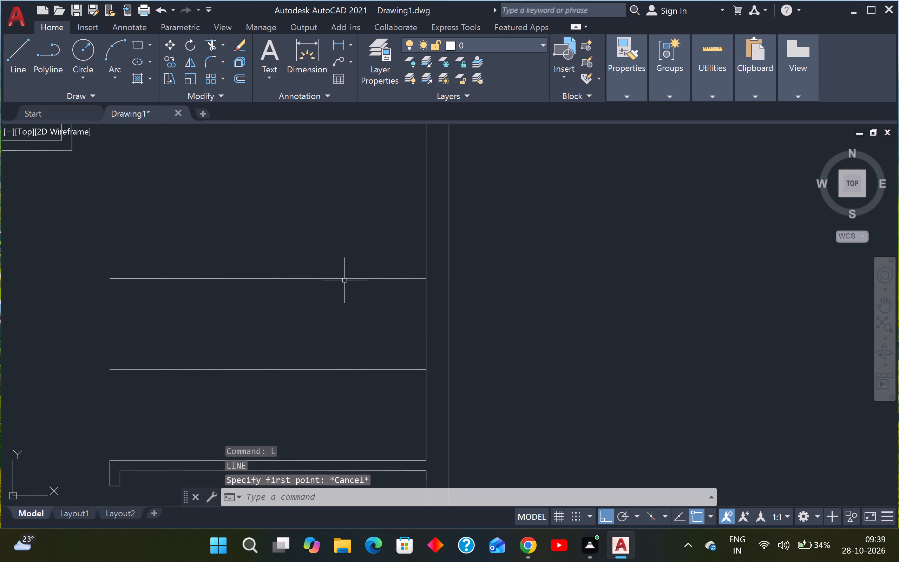
Offset the inner face of the east outer wall 3' inward, across the two new horizontal lines.
{"action": "key", "text": "o"}
{"action": "key", "text": "space"}
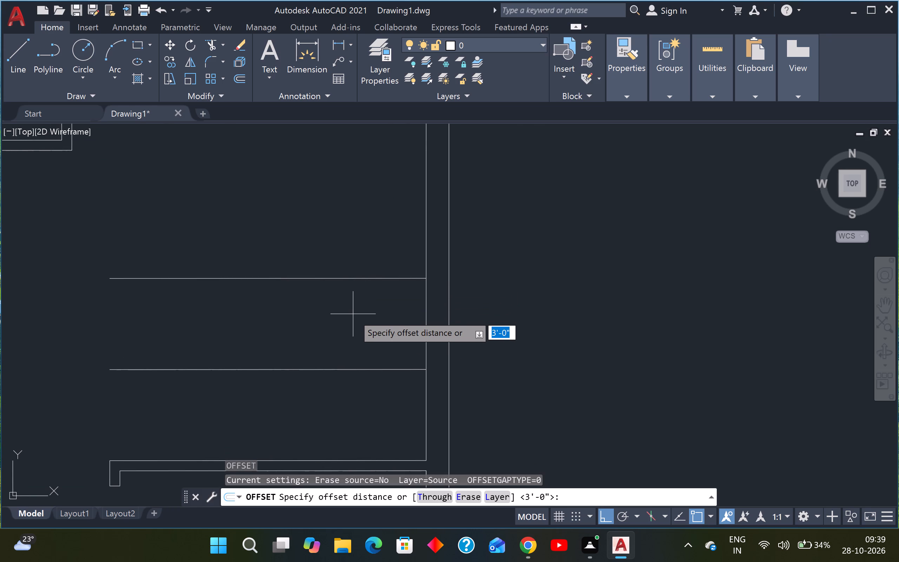
{"action": "key", "text": "3"}
{"action": "key", "text": "apostrophe"}
{"action": "key", "text": "Return"}
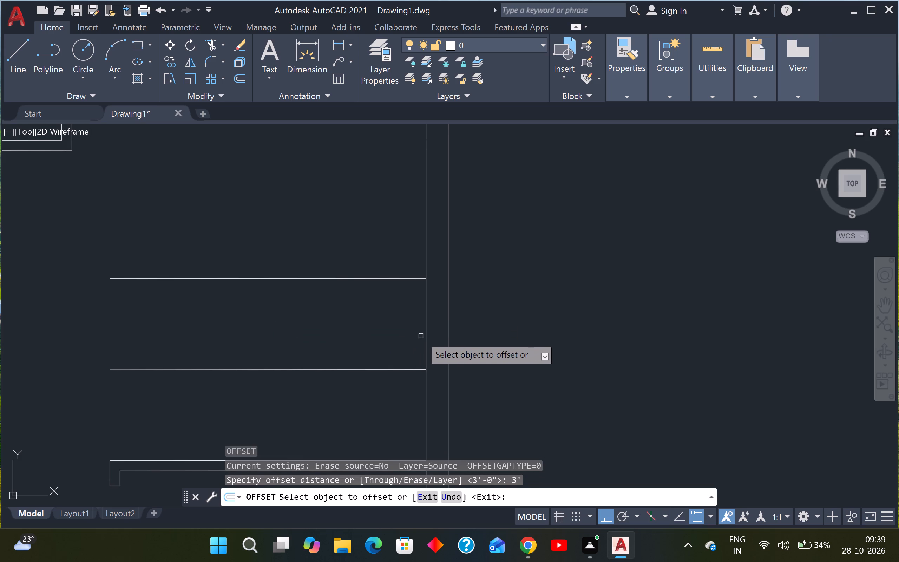
{"action": "left_click", "coordinate": [426, 339]}
{"action": "scroll", "coordinate": [383, 342], "scroll_direction": "down", "scroll_amount": 1}
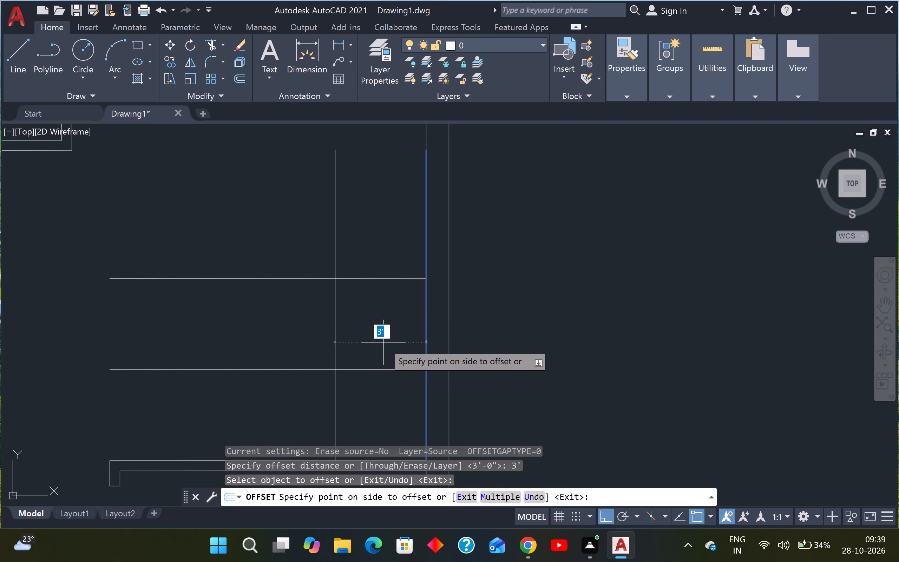
{"action": "scroll", "coordinate": [383, 342], "scroll_direction": "down", "scroll_amount": 1}
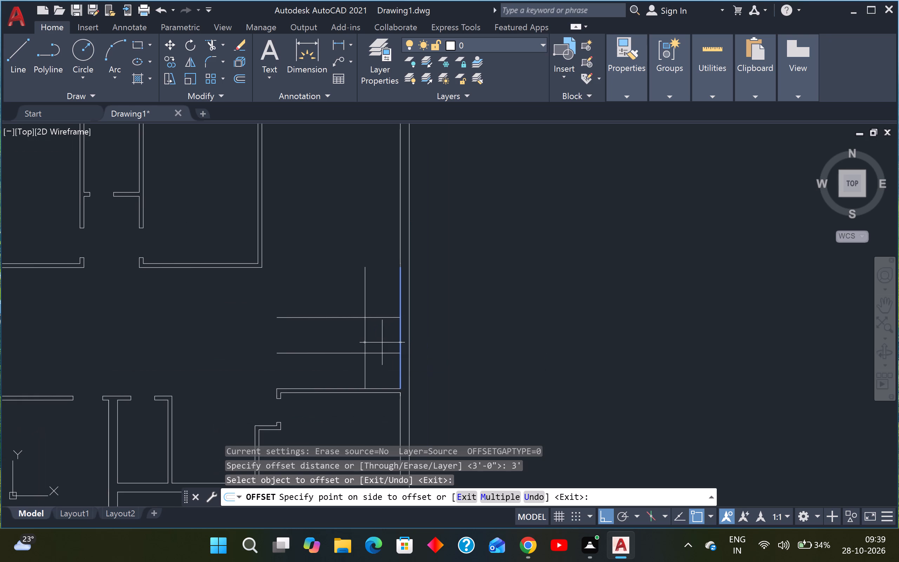
{"action": "left_click", "coordinate": [382, 342]}
{"action": "key", "text": "Escape"}
{"action": "key", "text": "Escape"}
Trim the new vertical line's excess above the upper of the two 3' offset lines.
{"action": "key", "text": "t"}
{"action": "type", "text": "R"}
{"action": "key", "text": "space"}
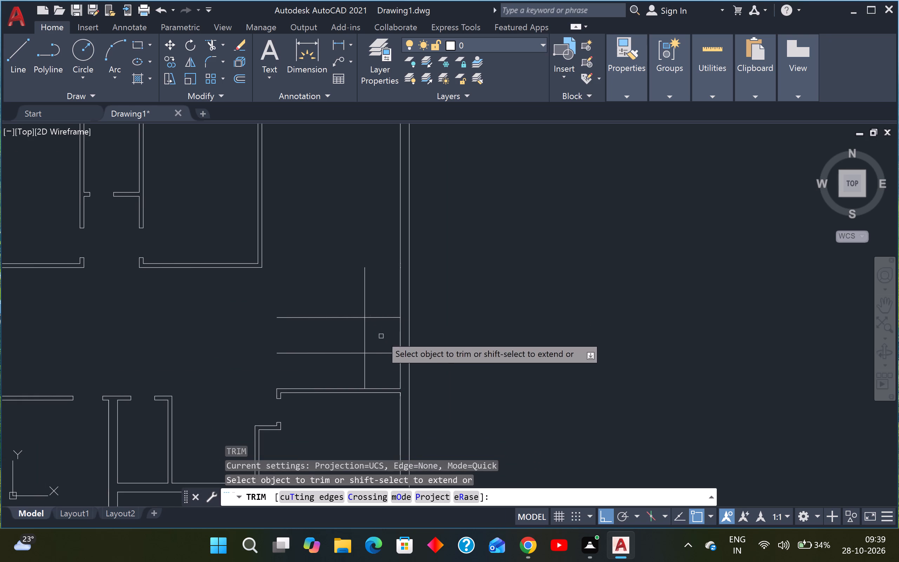
{"action": "left_click", "coordinate": [375, 304]}
{"action": "left_click", "coordinate": [357, 303]}
{"action": "key", "text": "Escape"}
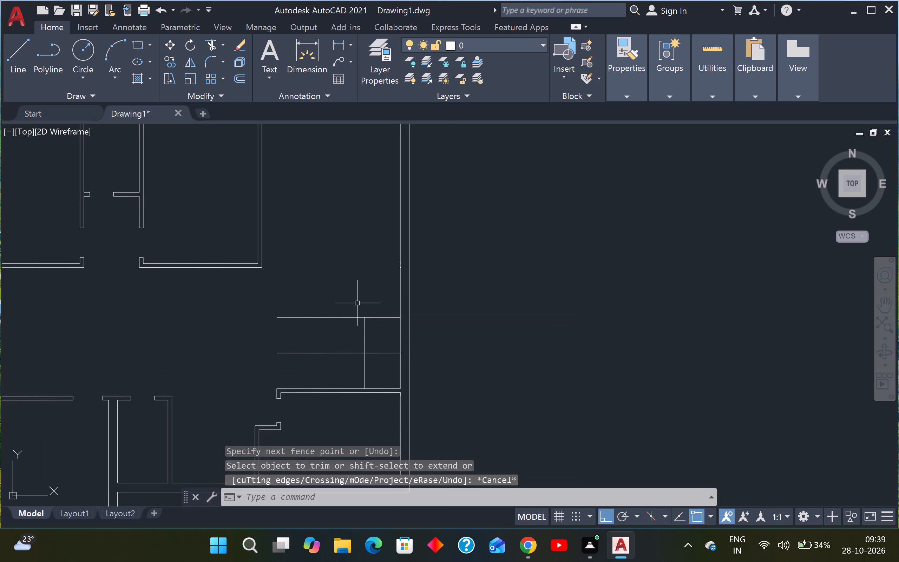
{"action": "key", "text": "Escape"}
Offset the uppermost horizontal line 4" upward and the new vertical line 4" toward the outer wall to form partition thicknesses.
{"action": "key", "text": "o"}
{"action": "key", "text": "space"}
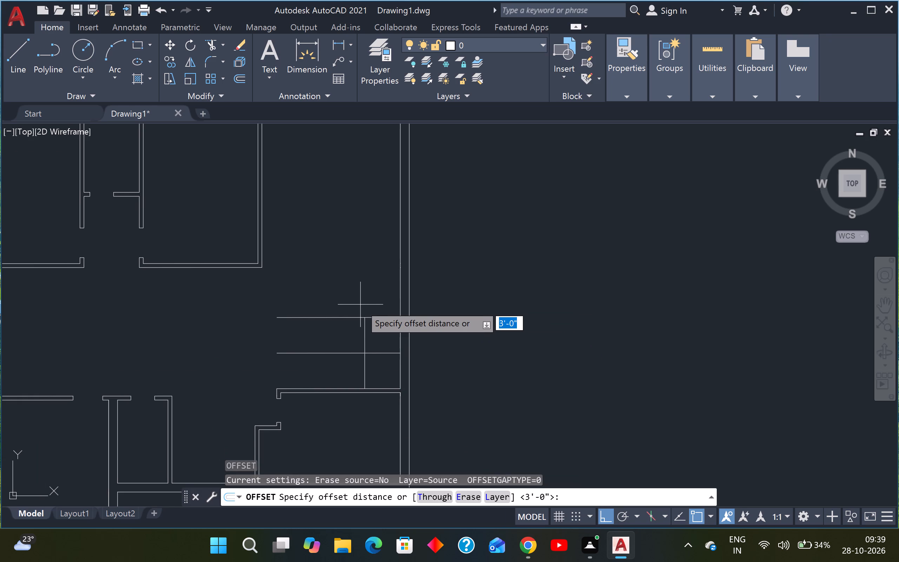
{"action": "key", "text": "4"}
{"action": "key", "text": "shift+quotedbl"}
{"action": "key", "text": "Return"}
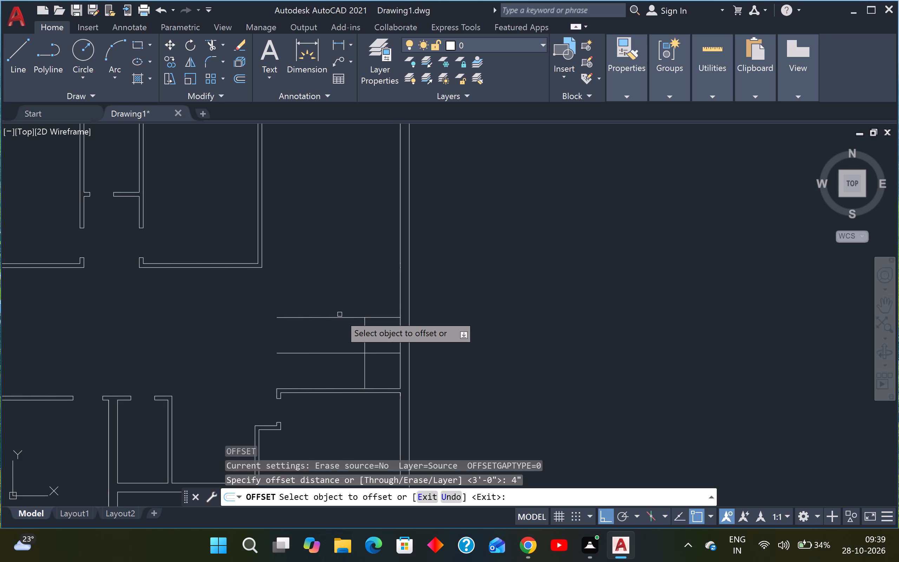
{"action": "left_click", "coordinate": [339, 318]}
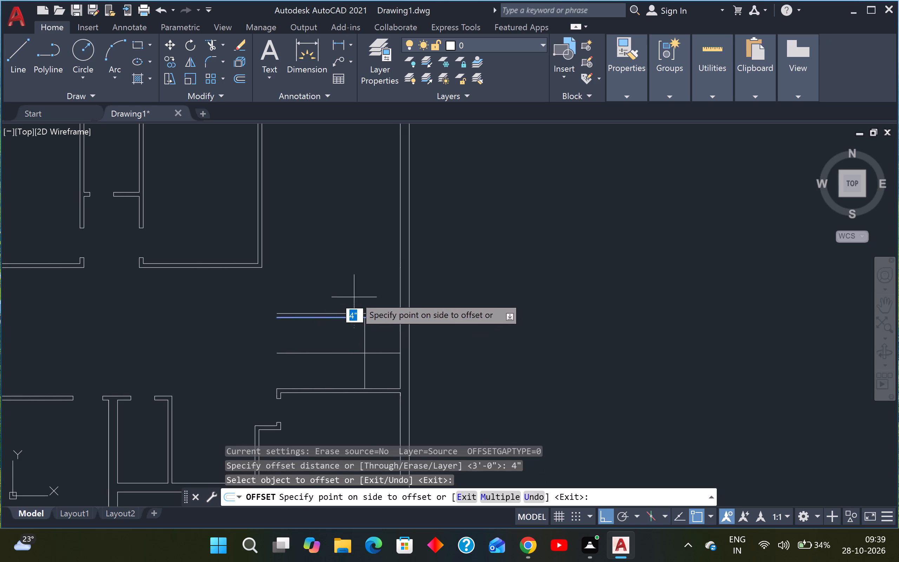
{"action": "left_click", "coordinate": [356, 295]}
{"action": "left_click", "coordinate": [363, 329]}
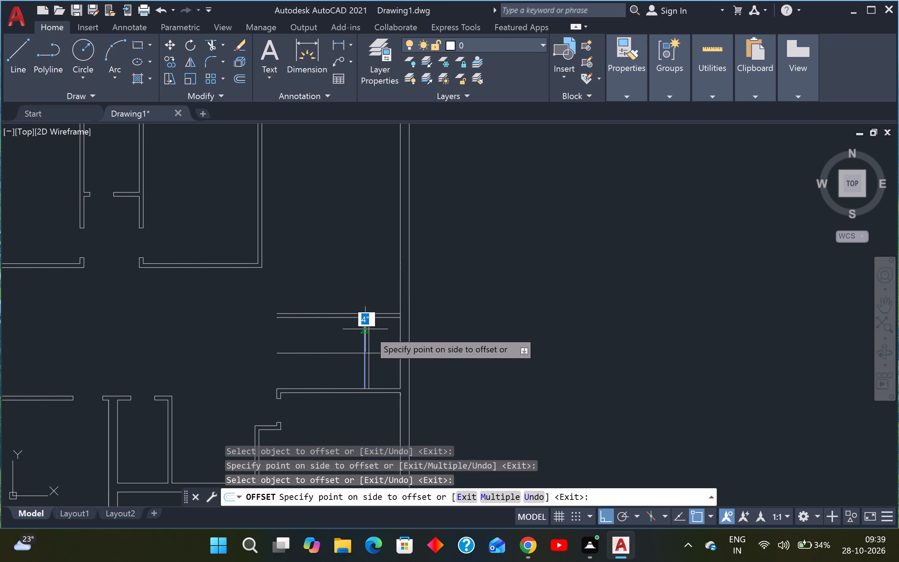
{"action": "left_click", "coordinate": [381, 335]}
{"action": "key", "text": "Escape"}
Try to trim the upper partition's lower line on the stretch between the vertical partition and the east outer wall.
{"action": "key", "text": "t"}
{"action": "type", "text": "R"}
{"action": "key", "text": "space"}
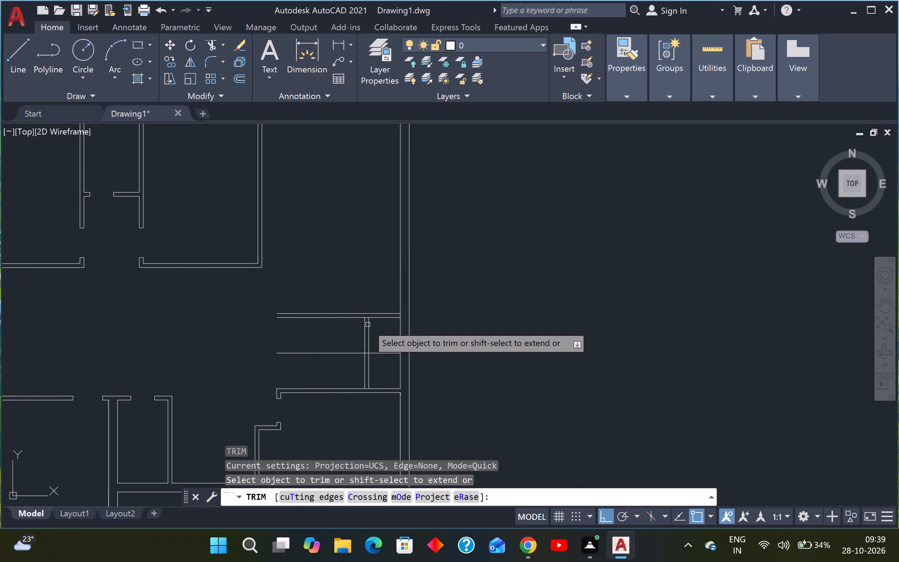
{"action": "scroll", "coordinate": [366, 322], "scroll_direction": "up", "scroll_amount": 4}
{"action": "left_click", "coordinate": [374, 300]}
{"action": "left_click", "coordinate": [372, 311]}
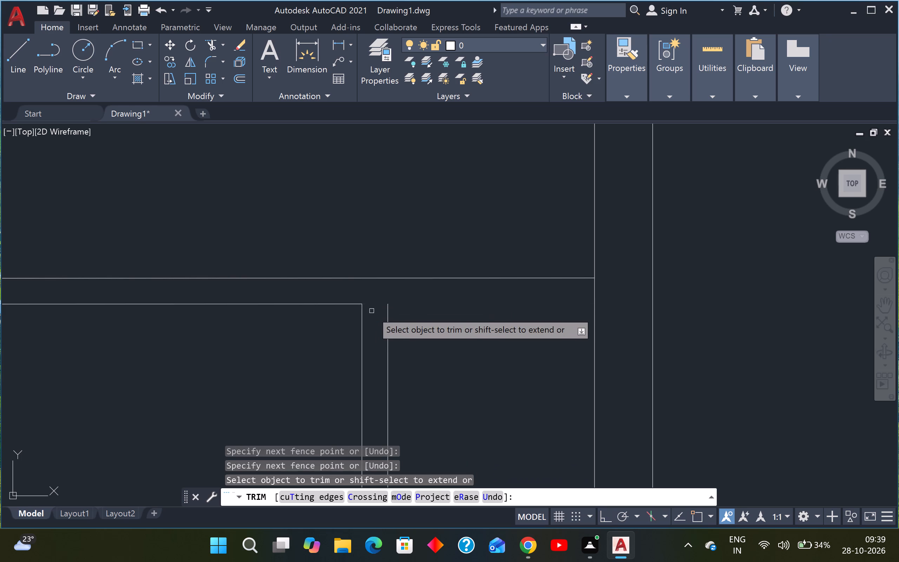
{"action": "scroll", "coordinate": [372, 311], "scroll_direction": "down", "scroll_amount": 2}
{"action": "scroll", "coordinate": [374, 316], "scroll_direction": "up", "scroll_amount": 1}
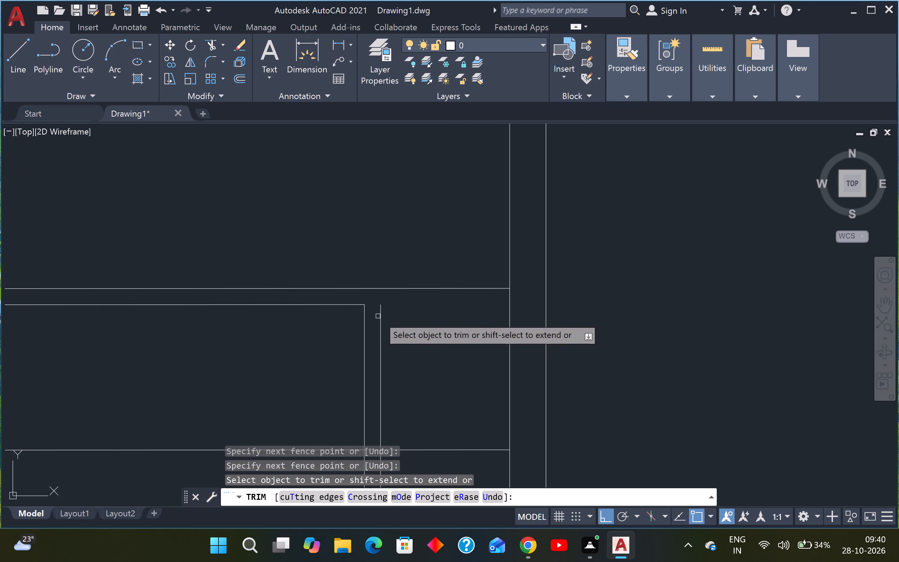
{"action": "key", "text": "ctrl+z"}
Open the junction of the vertical and upper partitions by trimming the crossing line between the vertical partition's faces and the stub above.
{"action": "scroll", "coordinate": [379, 316], "scroll_direction": "down", "scroll_amount": 1}
{"action": "scroll", "coordinate": [376, 321], "scroll_direction": "up", "scroll_amount": 4}
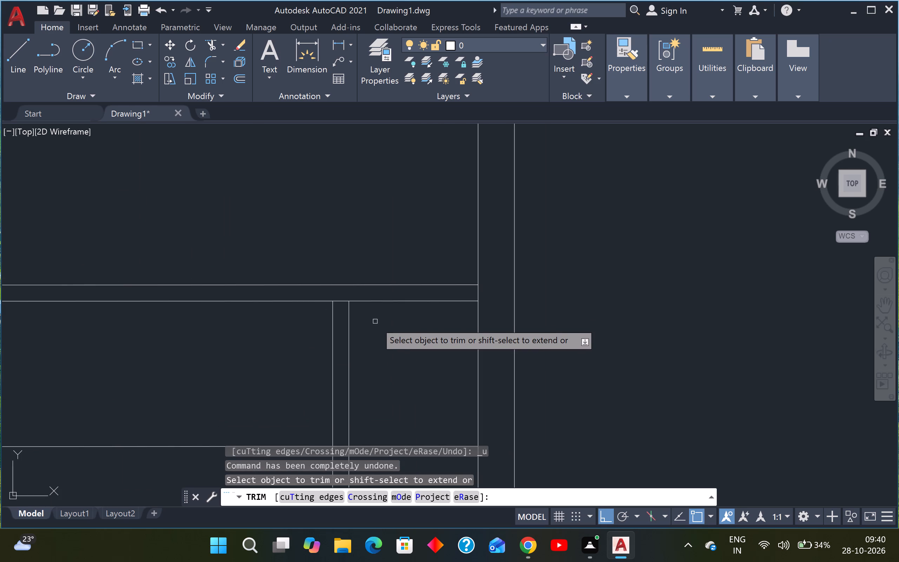
{"action": "left_click", "coordinate": [379, 324], "text": "shift"}
{"action": "left_click", "coordinate": [322, 337], "text": "shift"}
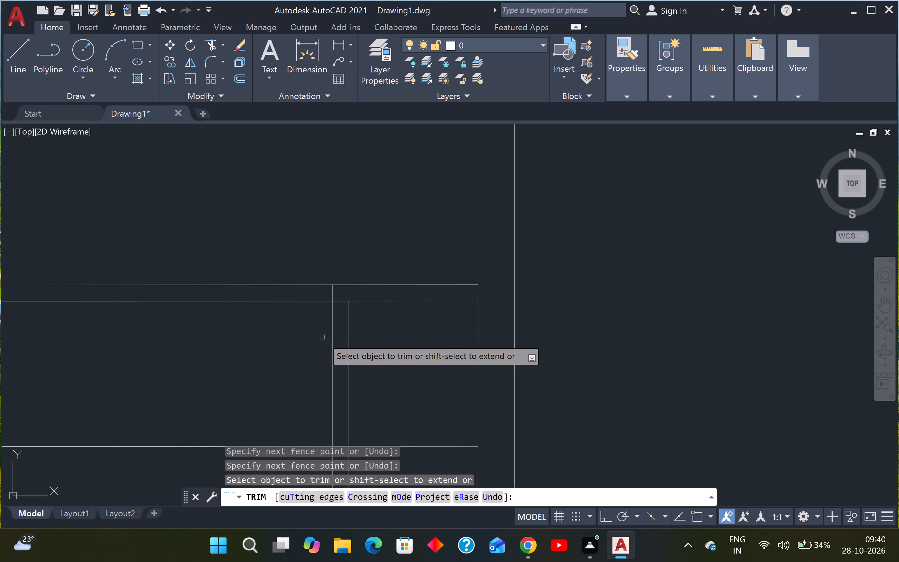
{"action": "scroll", "coordinate": [333, 313], "scroll_direction": "up", "scroll_amount": 4}
{"action": "left_click", "coordinate": [368, 253]}
{"action": "left_click", "coordinate": [356, 286]}
{"action": "left_click", "coordinate": [365, 210]}
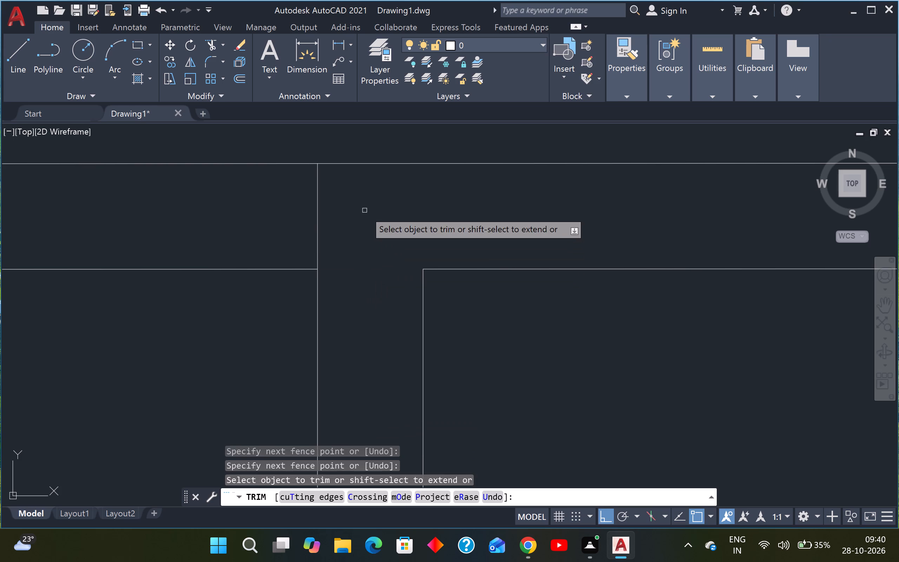
{"action": "left_click", "coordinate": [297, 223]}
Trim the middle horizontal line back to the west face of the vertical partition.
{"action": "scroll", "coordinate": [300, 223], "scroll_direction": "down", "scroll_amount": 6}
{"action": "scroll", "coordinate": [322, 325], "scroll_direction": "down", "scroll_amount": 2}
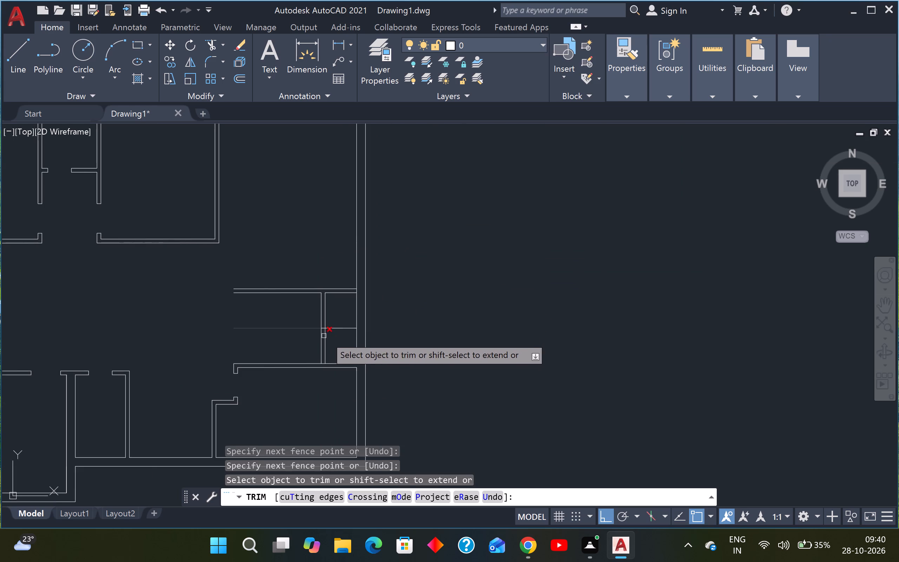
{"action": "scroll", "coordinate": [327, 336], "scroll_direction": "up", "scroll_amount": 4}
{"action": "left_click", "coordinate": [374, 268]}
{"action": "left_click", "coordinate": [368, 305]}
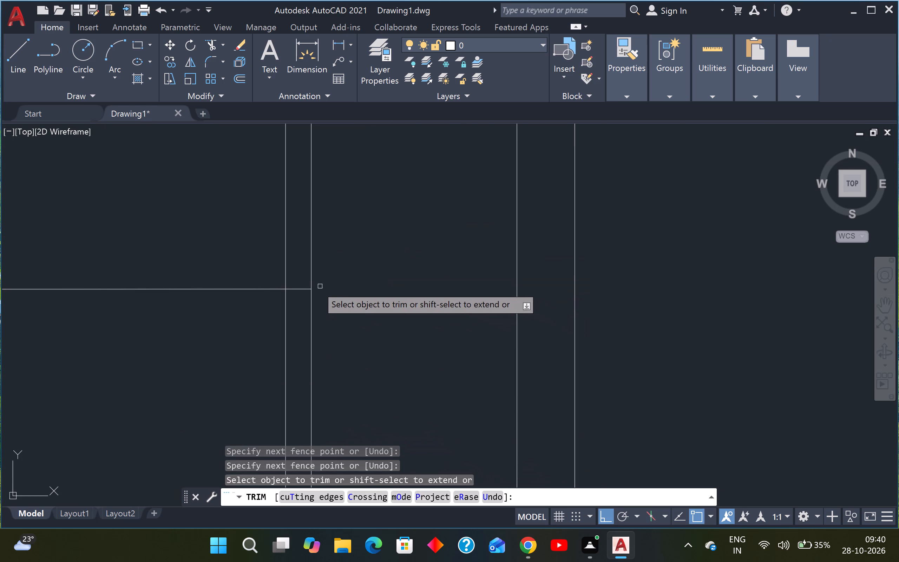
{"action": "scroll", "coordinate": [313, 285], "scroll_direction": "up", "scroll_amount": 2}
{"action": "left_click", "coordinate": [259, 279]}
{"action": "left_click", "coordinate": [265, 308]}
{"action": "scroll", "coordinate": [271, 303], "scroll_direction": "down", "scroll_amount": 4}
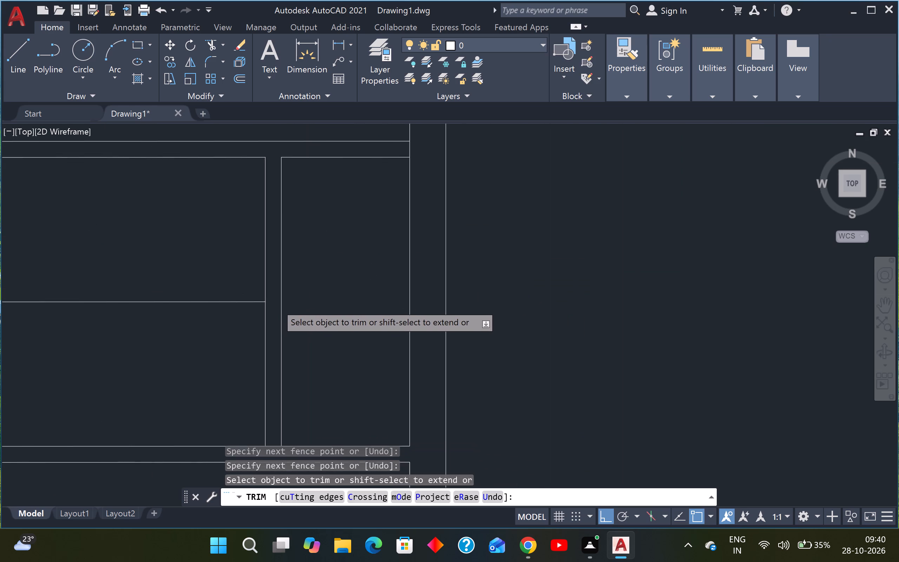
{"action": "scroll", "coordinate": [276, 303], "scroll_direction": "down", "scroll_amount": 1}
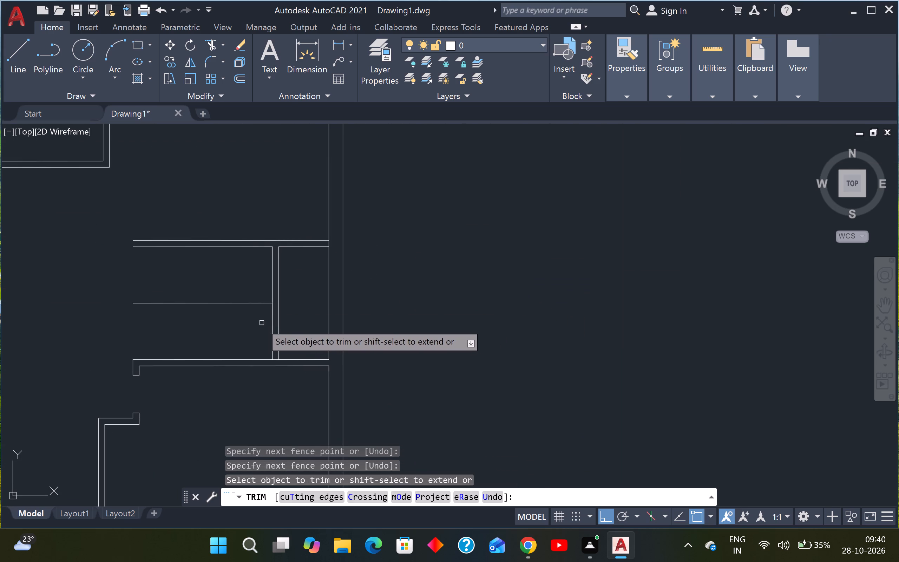
Extend the middle horizontal line across to the east face of the vertical partition.
{"action": "left_click", "coordinate": [250, 311], "text": "shift"}
{"action": "left_click", "coordinate": [251, 292], "text": "shift"}
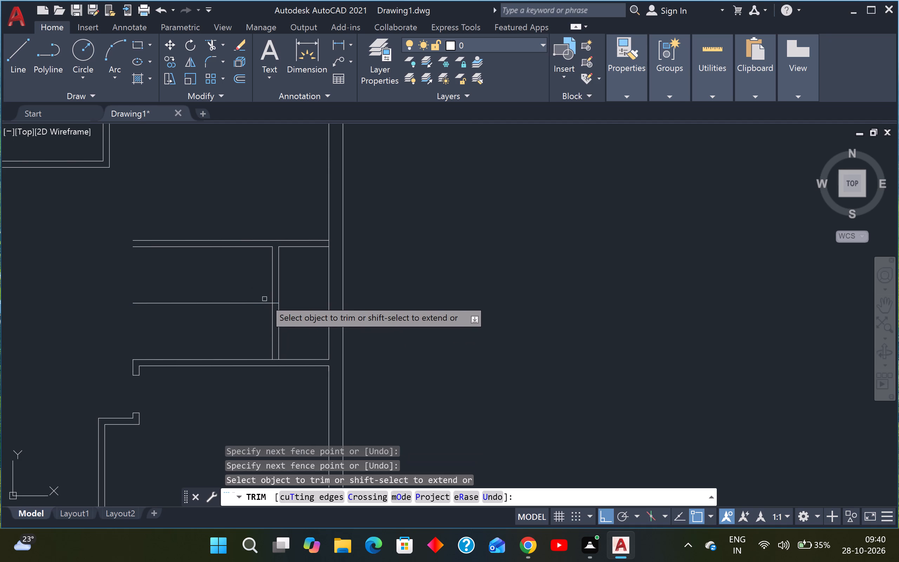
{"action": "scroll", "coordinate": [269, 299], "scroll_direction": "up", "scroll_amount": 2}
{"action": "key", "text": "Escape"}
{"action": "key", "text": "Escape"}
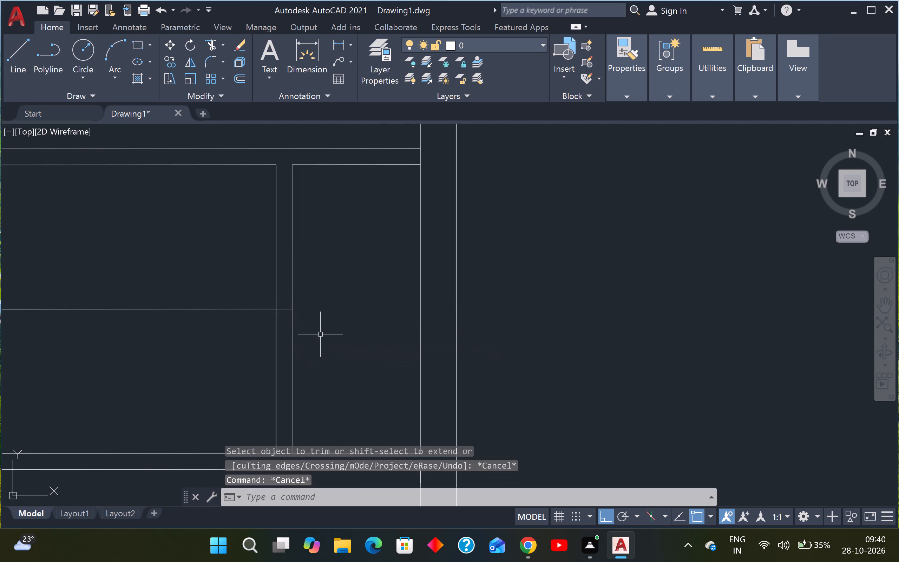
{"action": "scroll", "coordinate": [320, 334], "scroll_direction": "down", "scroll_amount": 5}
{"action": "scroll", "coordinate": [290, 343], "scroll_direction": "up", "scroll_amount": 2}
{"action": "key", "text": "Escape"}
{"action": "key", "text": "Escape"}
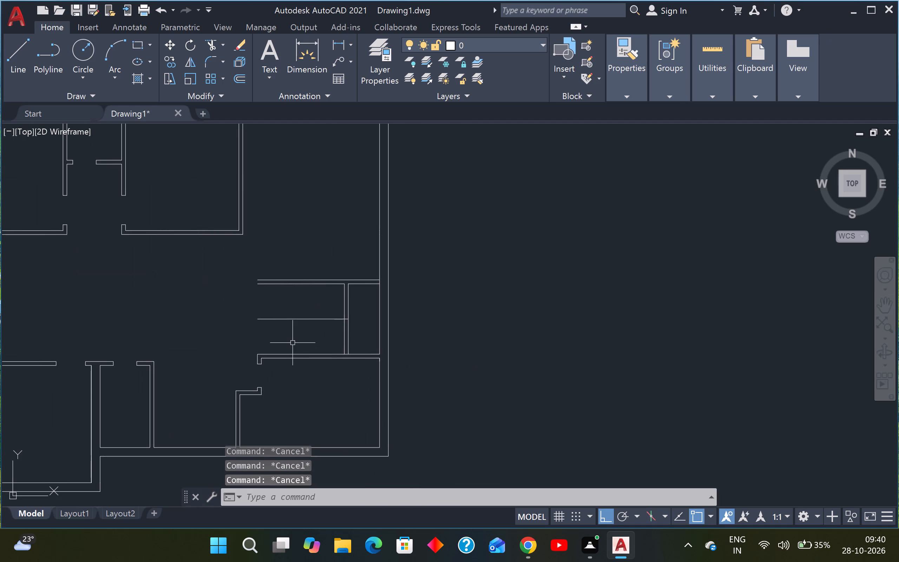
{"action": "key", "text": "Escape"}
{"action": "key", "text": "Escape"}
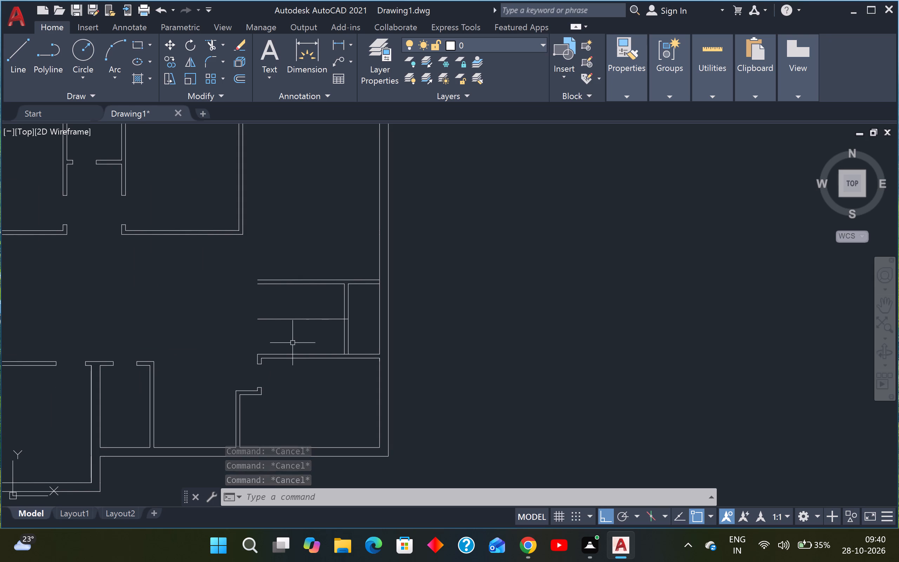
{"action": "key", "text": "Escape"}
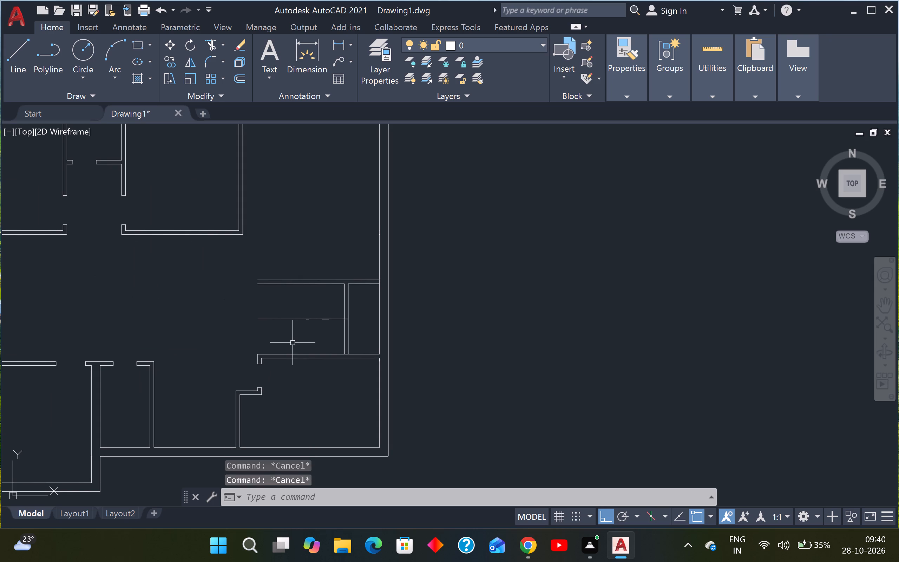
Offset the vertical partition's west face line 10" westward ten times with the Multiple option to form stair treads.
{"action": "key", "text": "Escape"}
{"action": "type", "text": "O"}
{"action": "key", "text": "space"}
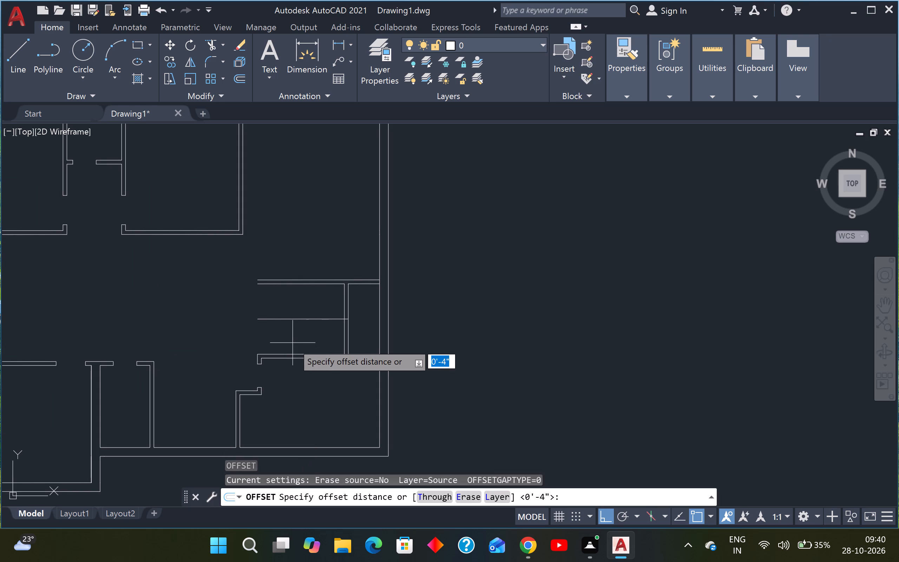
{"action": "type", "text": "10\""}
{"action": "key", "text": "Return"}
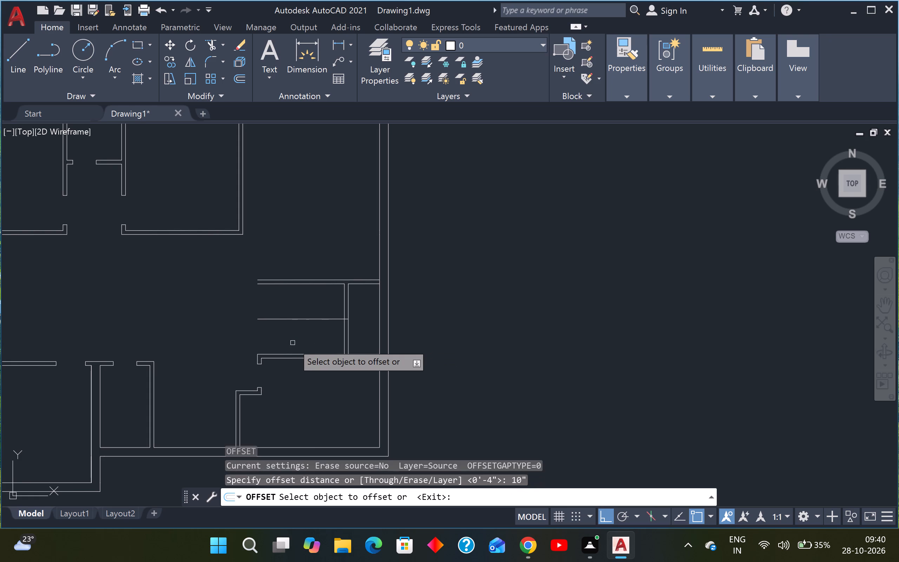
{"action": "left_click_drag", "start_coordinate": [343, 338], "coordinate": [340, 338]}
{"action": "type", "text": "M"}
{"action": "key", "text": "space"}
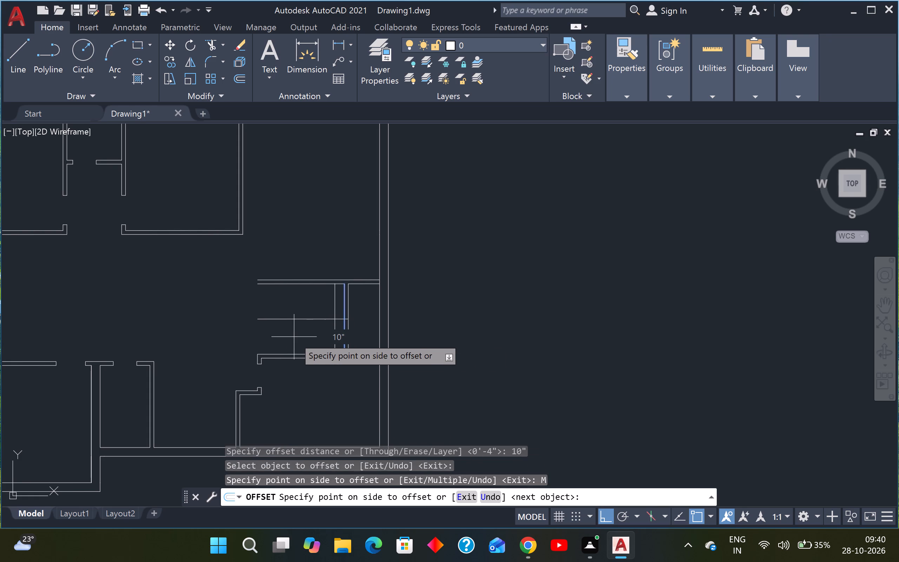
{"action": "left_click", "coordinate": [238, 338]}
{"action": "left_click", "coordinate": [230, 337]}
{"action": "left_click", "coordinate": [224, 336]}
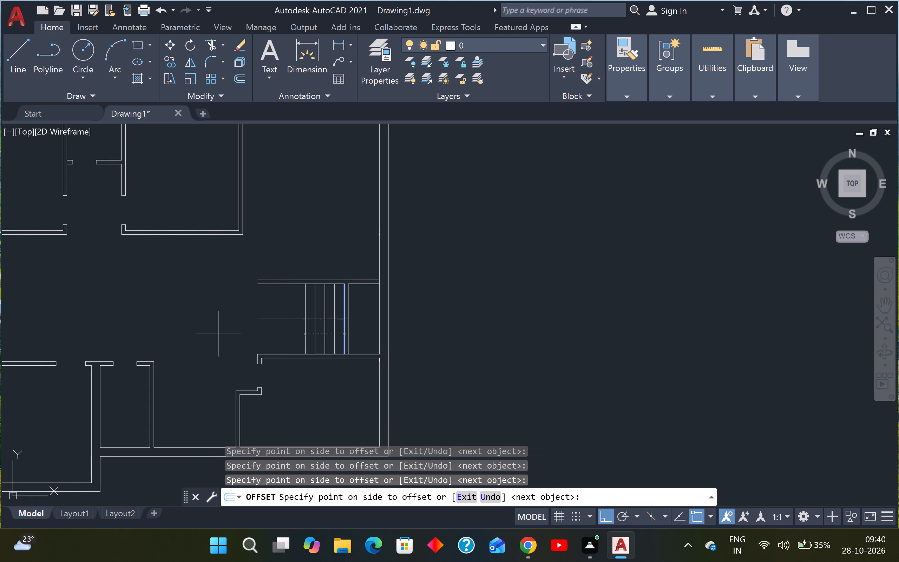
{"action": "double_click", "coordinate": [218, 334]}
{"action": "left_click", "coordinate": [212, 334]}
{"action": "double_click", "coordinate": [193, 331]}
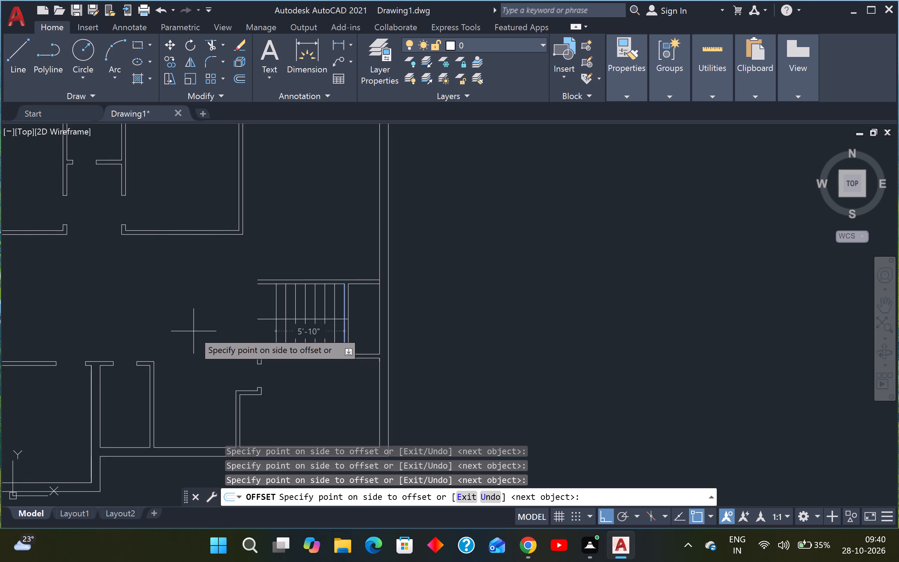
{"action": "left_click", "coordinate": [167, 329]}
{"action": "left_click", "coordinate": [164, 329]}
{"action": "left_click", "coordinate": [153, 328]}
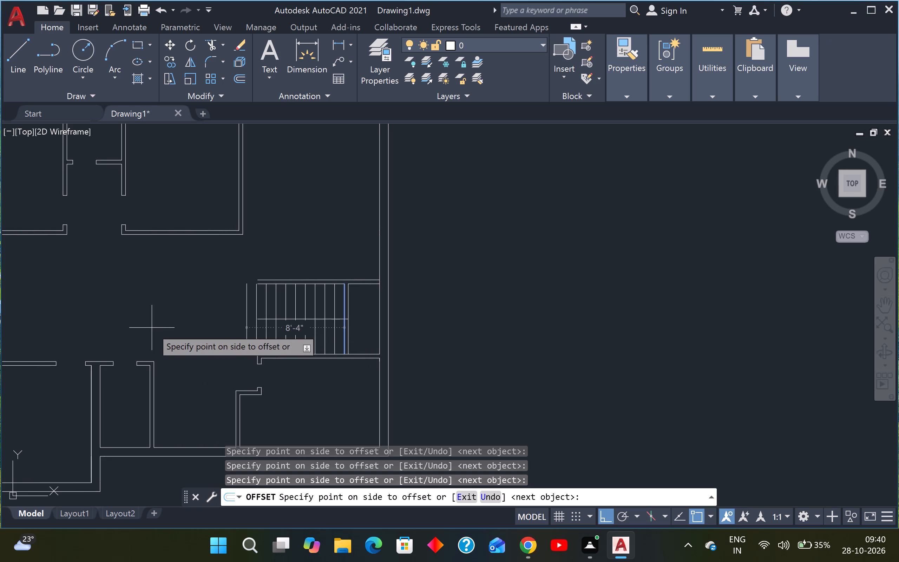
{"action": "left_click", "coordinate": [152, 328]}
{"action": "key", "text": "Escape"}
Move the tread lines, both vertical partition lines and the middle line eastward, aligning the westernmost tread with the corner room wall's end.
{"action": "scroll", "coordinate": [319, 333], "scroll_direction": "up", "scroll_amount": 2}
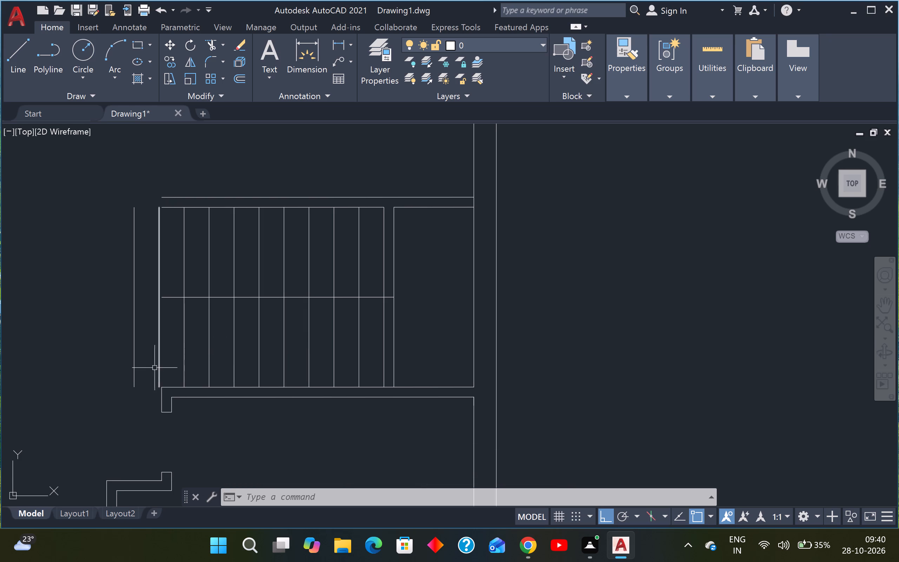
{"action": "left_click_drag", "start_coordinate": [428, 266], "coordinate": [418, 268]}
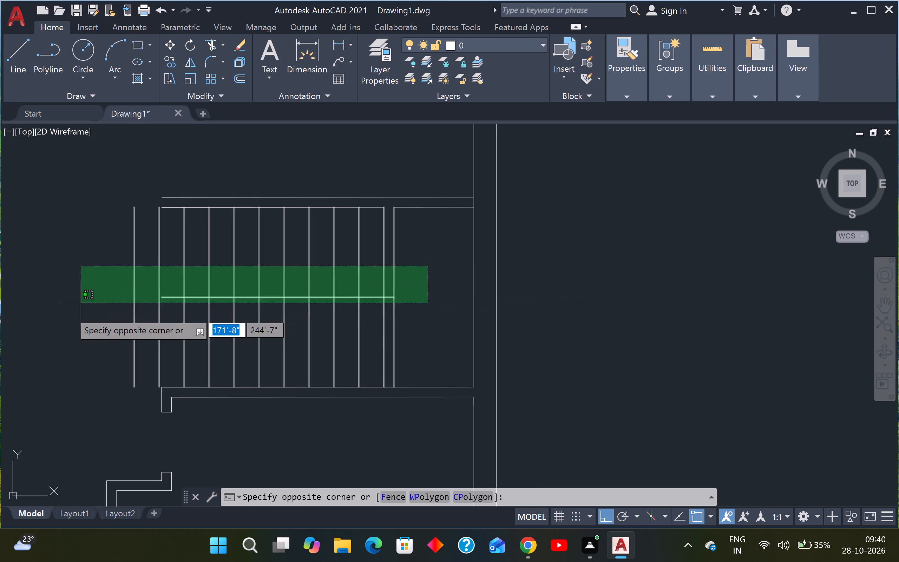
{"action": "left_click", "coordinate": [66, 318]}
{"action": "type", "text": "M"}
{"action": "key", "text": "space"}
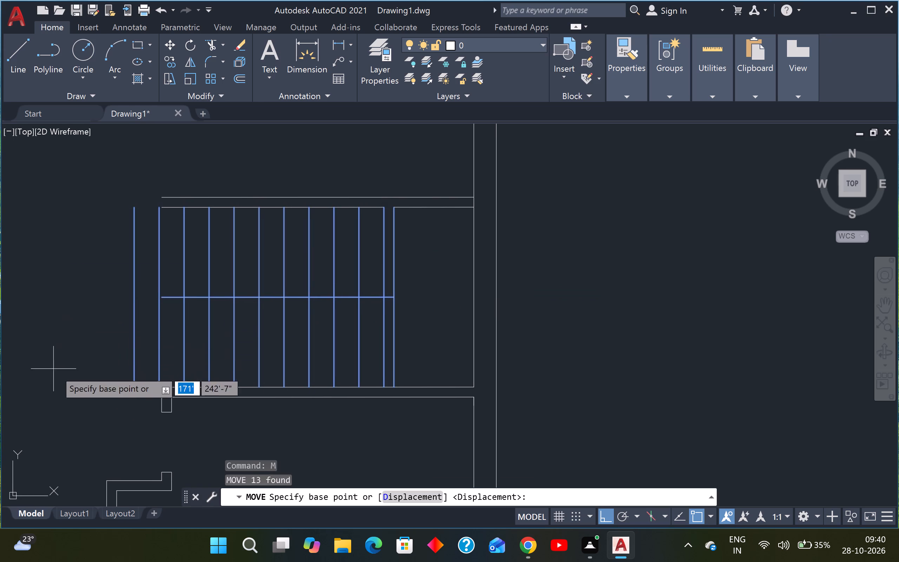
{"action": "left_click", "coordinate": [132, 388]}
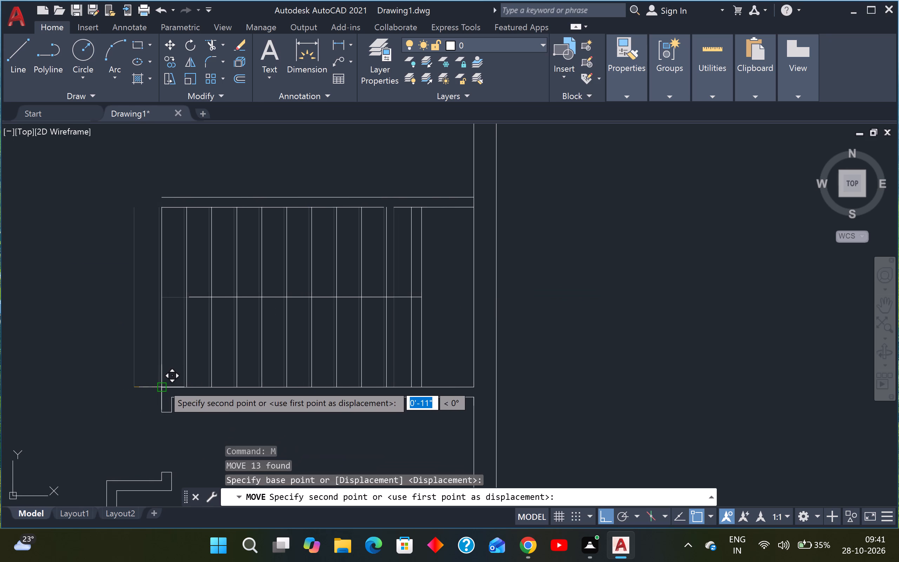
{"action": "left_click", "coordinate": [162, 384]}
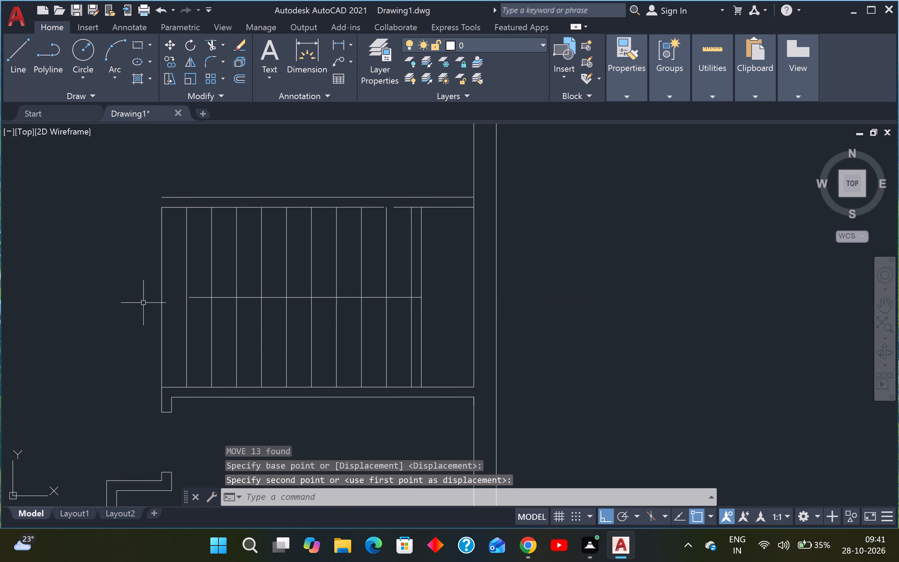
Erase the westernmost tread line at the end of the corner room's top wall.
{"action": "left_click_drag", "start_coordinate": [177, 308], "coordinate": [164, 312]}
{"action": "left_click", "coordinate": [134, 327]}
{"action": "key", "text": "Delete"}
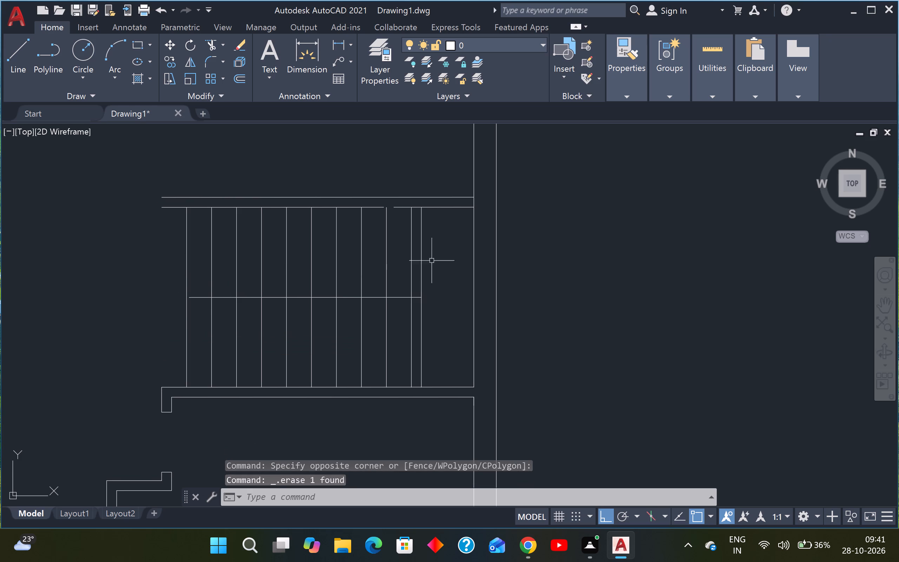
Move the remaining treads, partition lines and middle line 10" west so the first tread meets the corner room wall's end.
{"action": "left_click", "coordinate": [440, 255]}
{"action": "left_click", "coordinate": [128, 325]}
{"action": "type", "text": "M"}
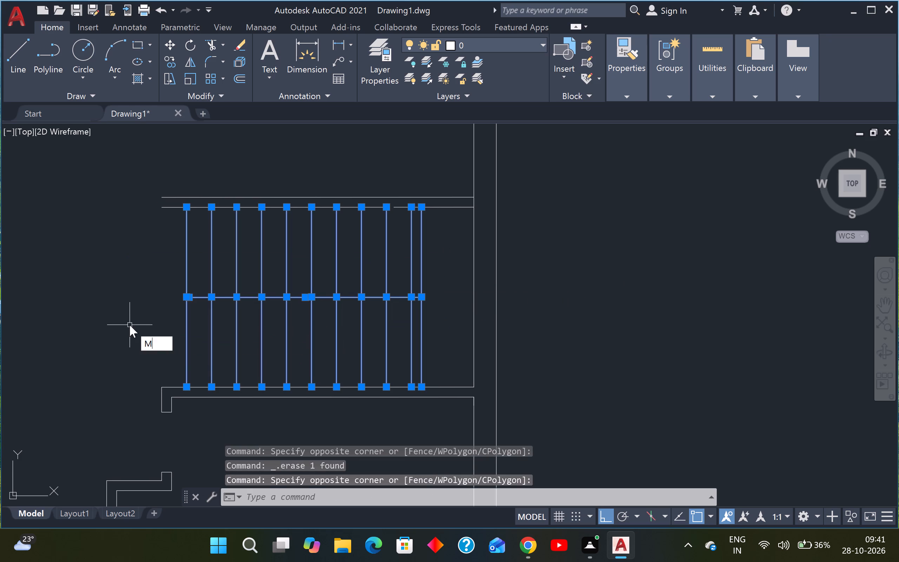
{"action": "key", "text": "space"}
{"action": "left_click", "coordinate": [187, 384]}
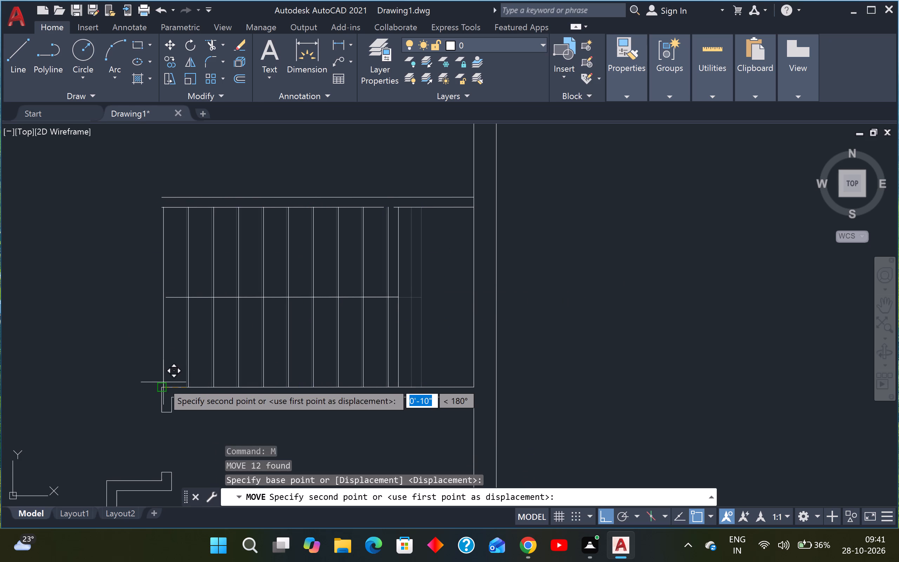
{"action": "left_click", "coordinate": [162, 385]}
Draw a 4" line closing the gap in the upper partition's lower line near the vertical partition.
{"action": "scroll", "coordinate": [465, 348], "scroll_direction": "down", "scroll_amount": 1}
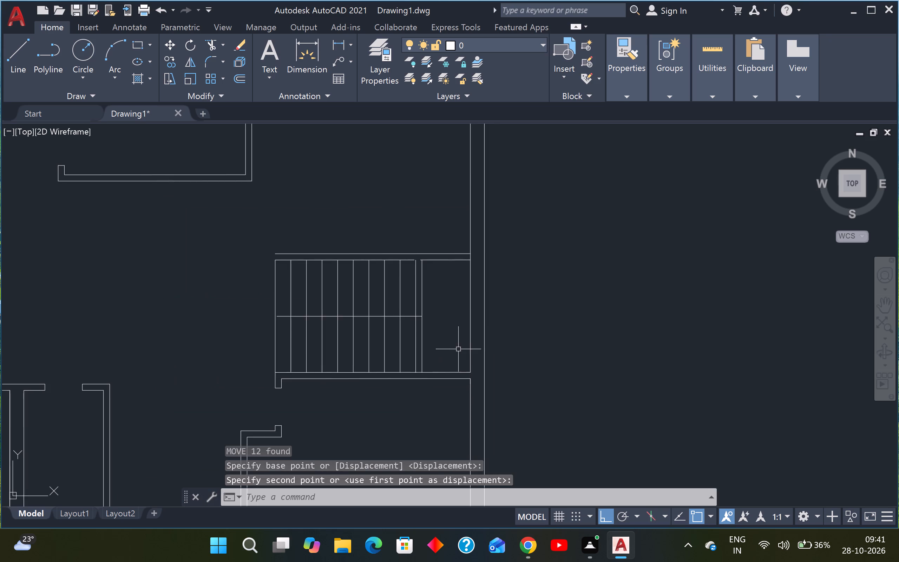
{"action": "scroll", "coordinate": [461, 329], "scroll_direction": "up", "scroll_amount": 1}
{"action": "middle_click_drag", "start_coordinate": [458, 328], "coordinate": [385, 377]}
{"action": "key", "text": "Escape"}
{"action": "key", "text": "Escape"}
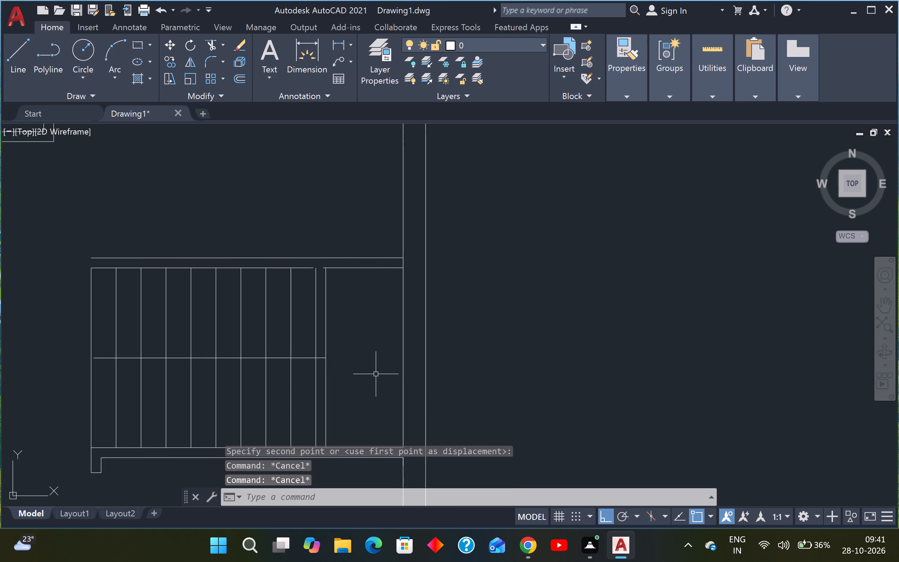
{"action": "type", "text": "L"}
{"action": "key", "text": "space"}
{"action": "scroll", "coordinate": [308, 270], "scroll_direction": "up", "scroll_amount": 3}
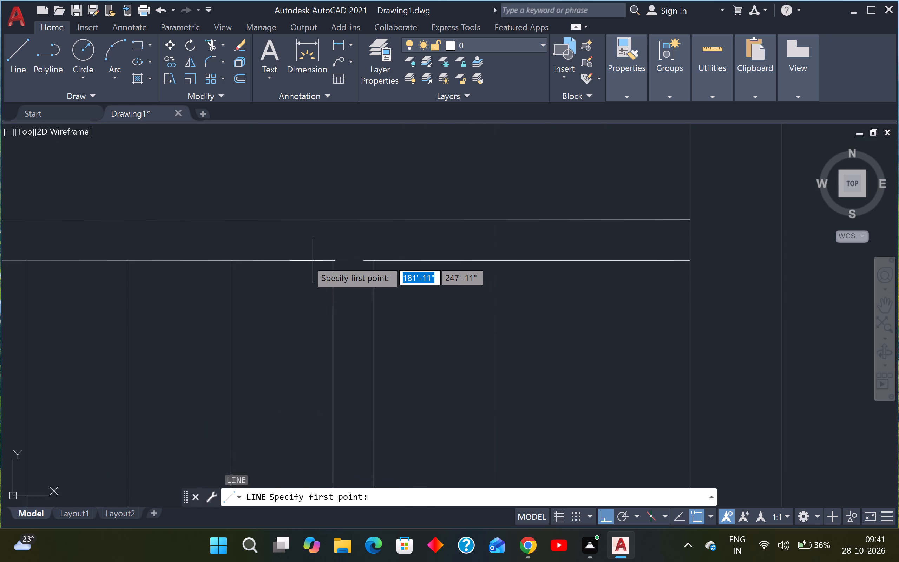
{"action": "left_click_drag", "start_coordinate": [320, 262], "coordinate": [323, 262]}
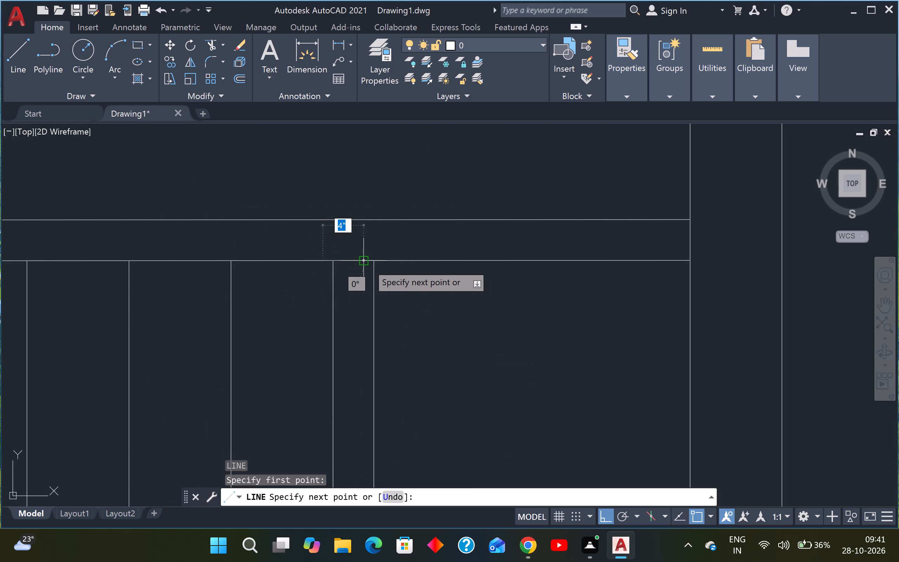
{"action": "left_click", "coordinate": [367, 263]}
{"action": "key", "text": "Escape"}
Erase the west face line of the vertical partition, leaving its east line as the edge of the stair flight.
{"action": "scroll", "coordinate": [353, 289], "scroll_direction": "down", "scroll_amount": 3}
{"action": "scroll", "coordinate": [341, 318], "scroll_direction": "up", "scroll_amount": 3}
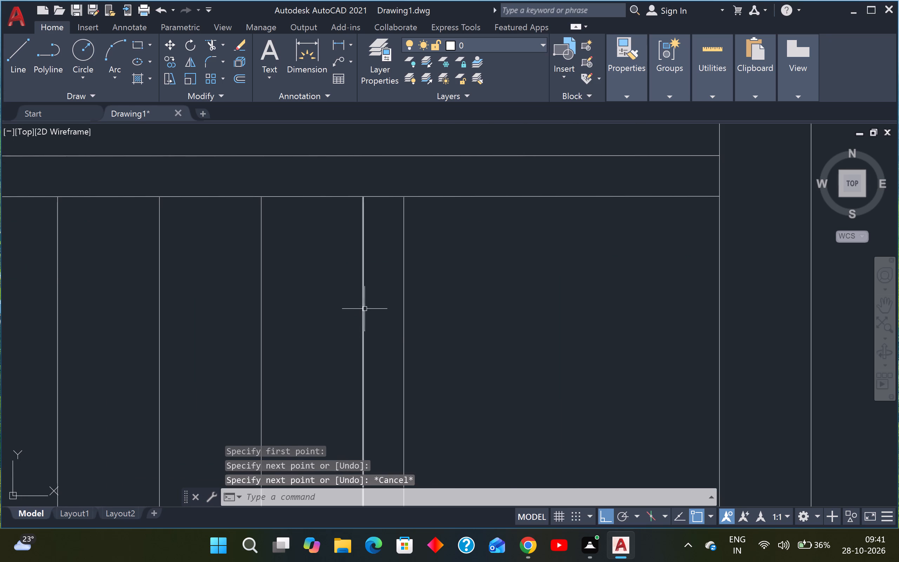
{"action": "left_click_drag", "start_coordinate": [369, 304], "coordinate": [361, 306]}
{"action": "left_click", "coordinate": [348, 309]}
{"action": "key", "text": "Delete"}
{"action": "scroll", "coordinate": [383, 300], "scroll_direction": "down", "scroll_amount": 3}
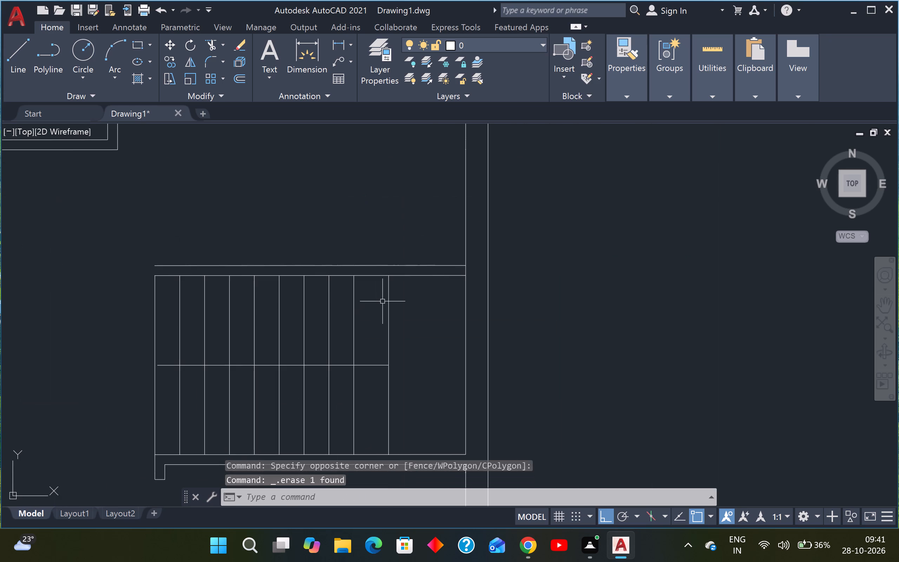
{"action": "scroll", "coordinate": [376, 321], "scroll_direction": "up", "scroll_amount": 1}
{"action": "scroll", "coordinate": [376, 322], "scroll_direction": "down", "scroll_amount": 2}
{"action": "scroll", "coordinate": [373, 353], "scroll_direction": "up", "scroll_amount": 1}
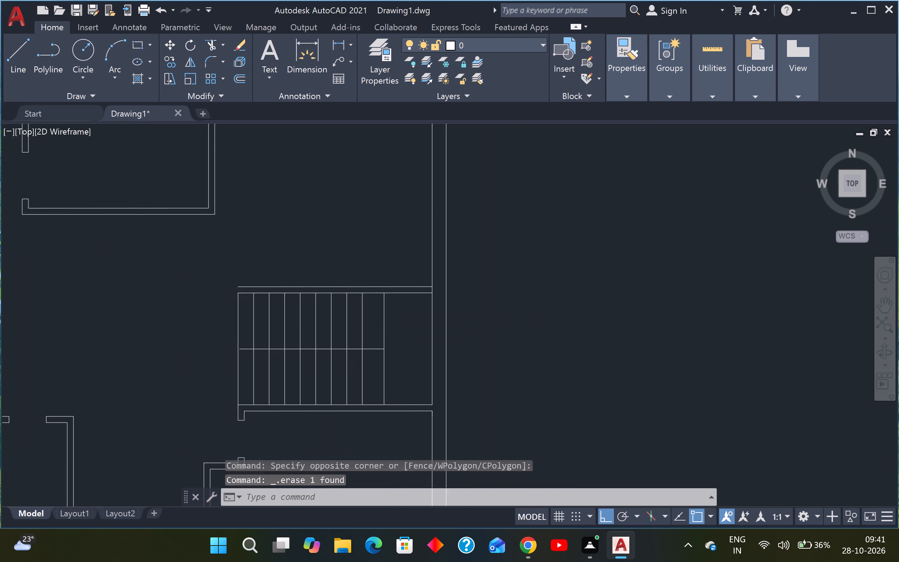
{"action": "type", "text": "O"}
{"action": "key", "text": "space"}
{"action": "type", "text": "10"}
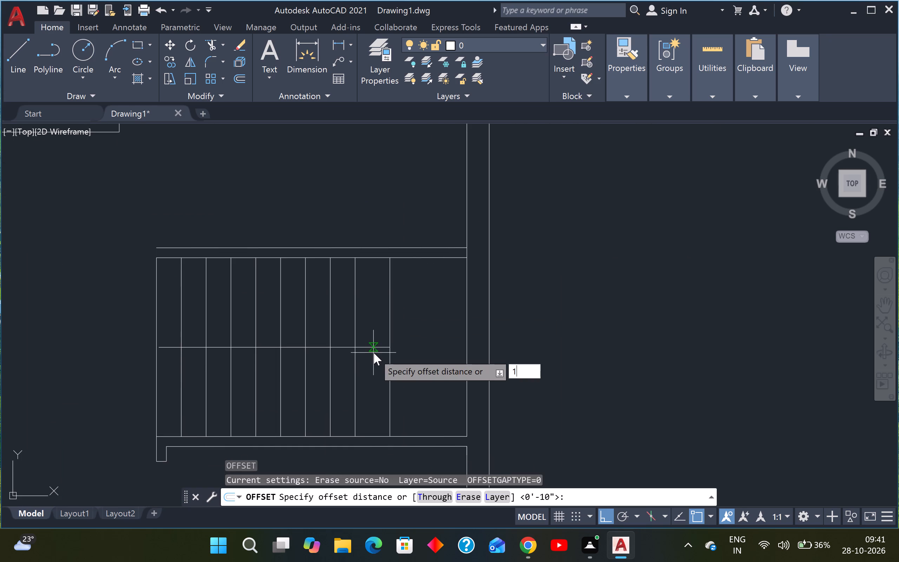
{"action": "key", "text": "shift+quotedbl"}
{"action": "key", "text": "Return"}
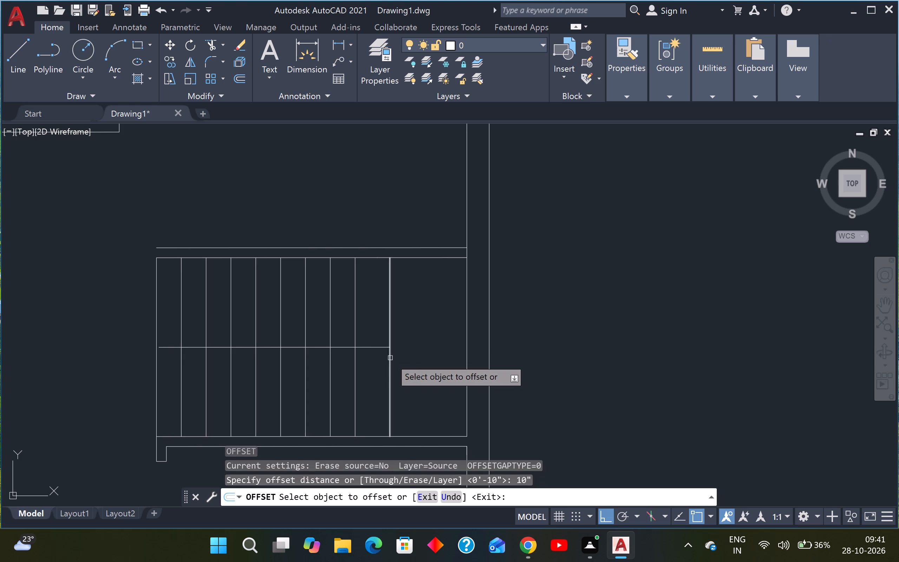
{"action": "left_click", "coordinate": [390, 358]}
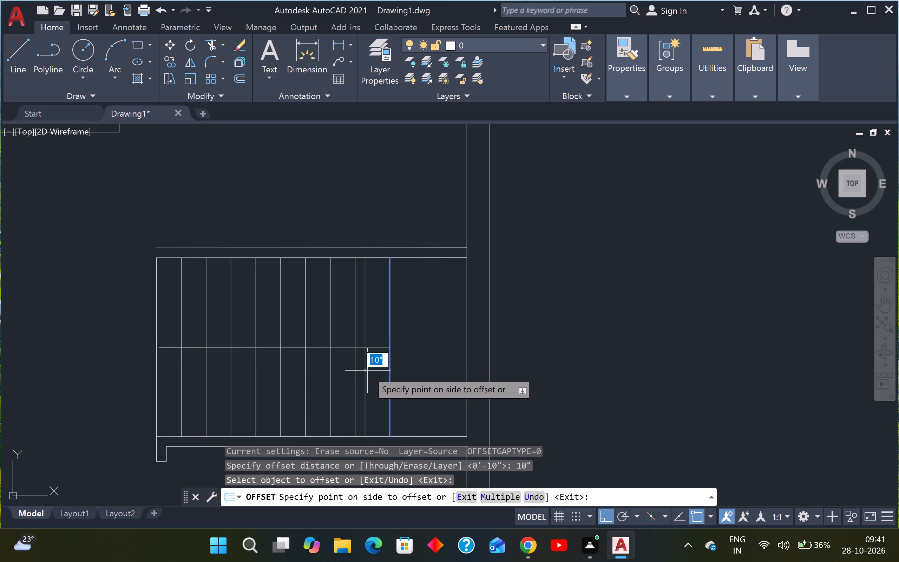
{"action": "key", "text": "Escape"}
Trim away all the tread lines on both sides of the staircase's middle line, keeping the east edge line.
{"action": "type", "text": "TR"}
{"action": "key", "text": "space"}
{"action": "left_click", "coordinate": [367, 371]}
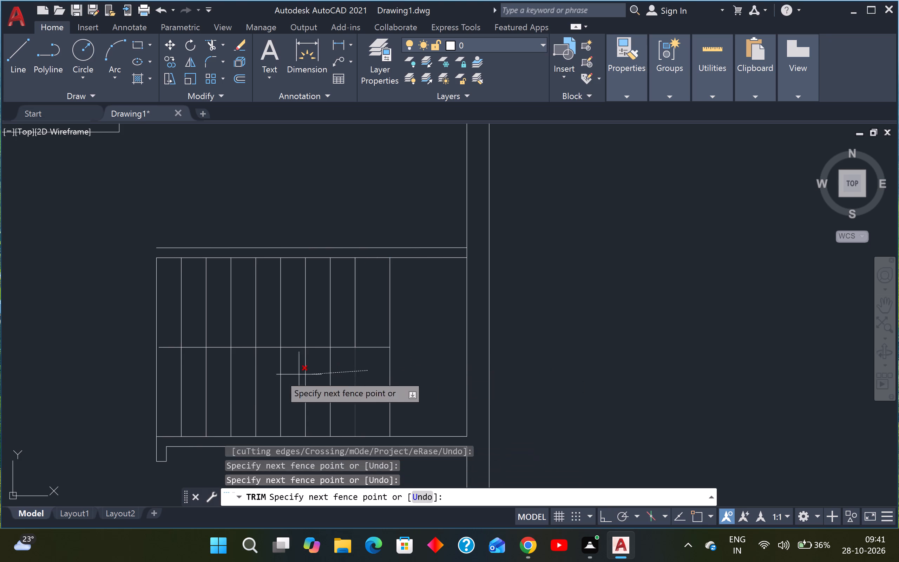
{"action": "left_click", "coordinate": [110, 378]}
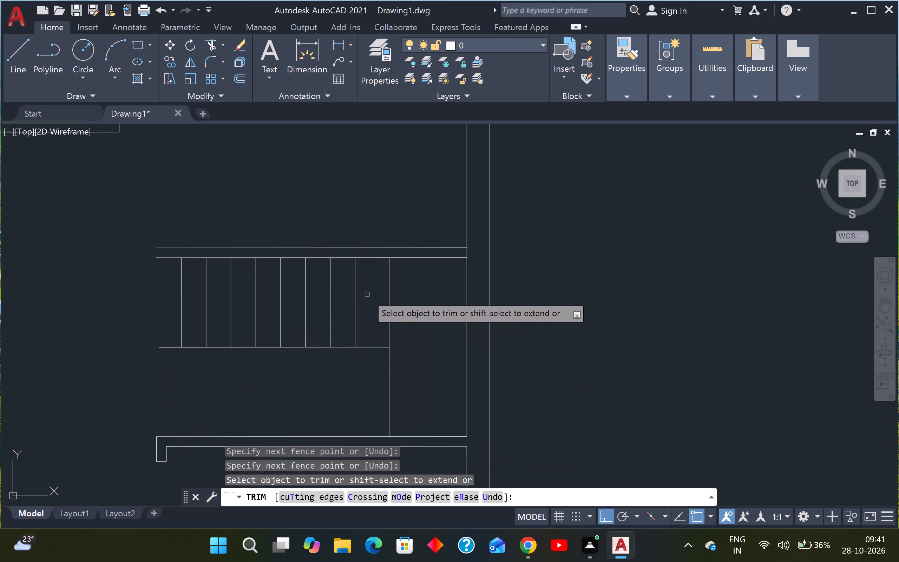
{"action": "left_click_drag", "start_coordinate": [364, 294], "coordinate": [355, 296]}
{"action": "left_click", "coordinate": [166, 305]}
{"action": "left_click", "coordinate": [339, 301]}
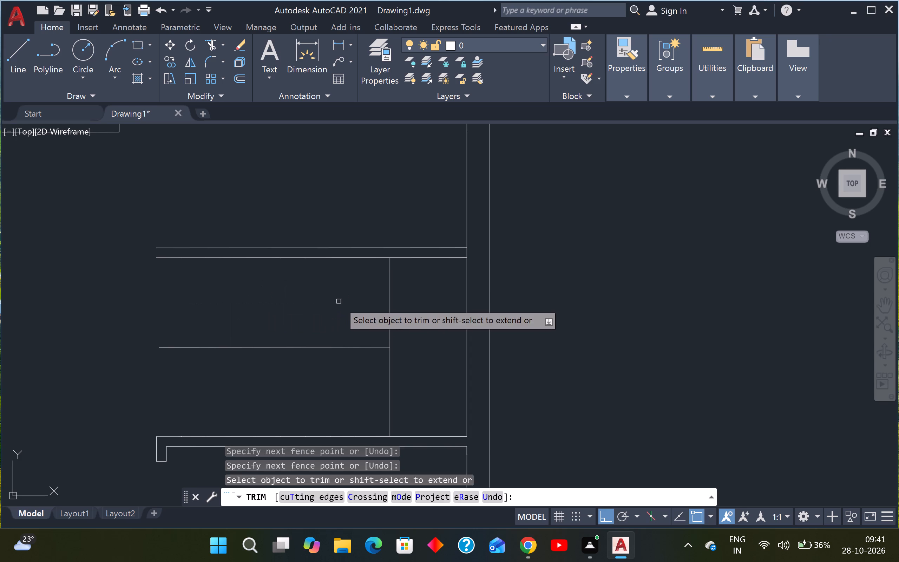
{"action": "key", "text": "Escape"}
{"action": "key", "text": "Escape"}
Offset the staircase's east edge line 10" west repeatedly to lay out nine new tread lines toward the corner room wall's end.
{"action": "type", "text": "O"}
{"action": "key", "text": "space"}
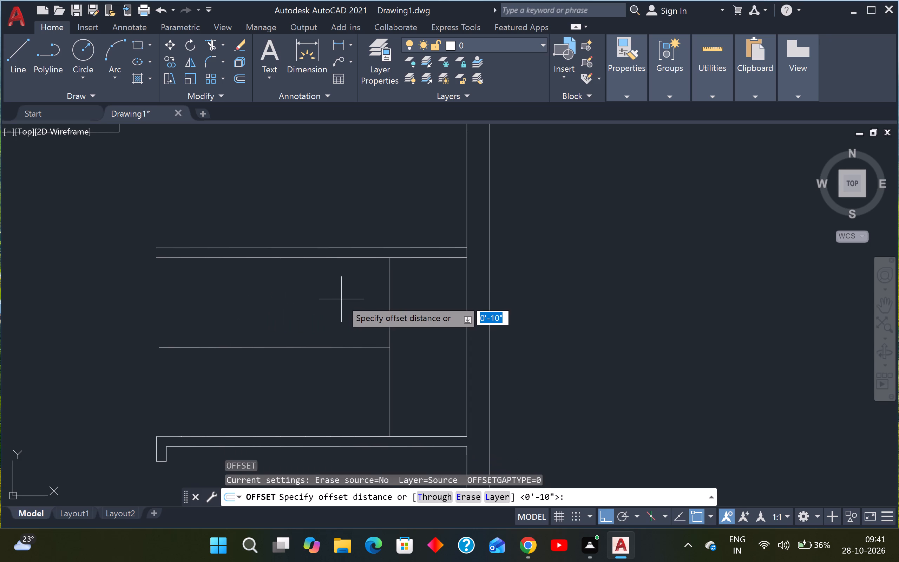
{"action": "key", "text": "Return"}
{"action": "left_click", "coordinate": [388, 298]}
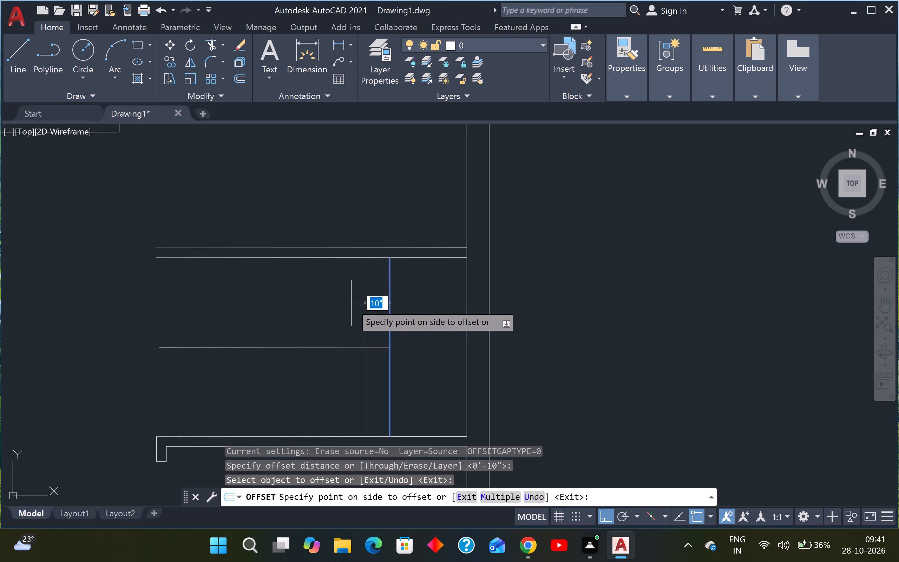
{"action": "type", "text": "M"}
{"action": "key", "text": "space"}
{"action": "left_click", "coordinate": [225, 310]}
{"action": "double_click", "coordinate": [179, 312]}
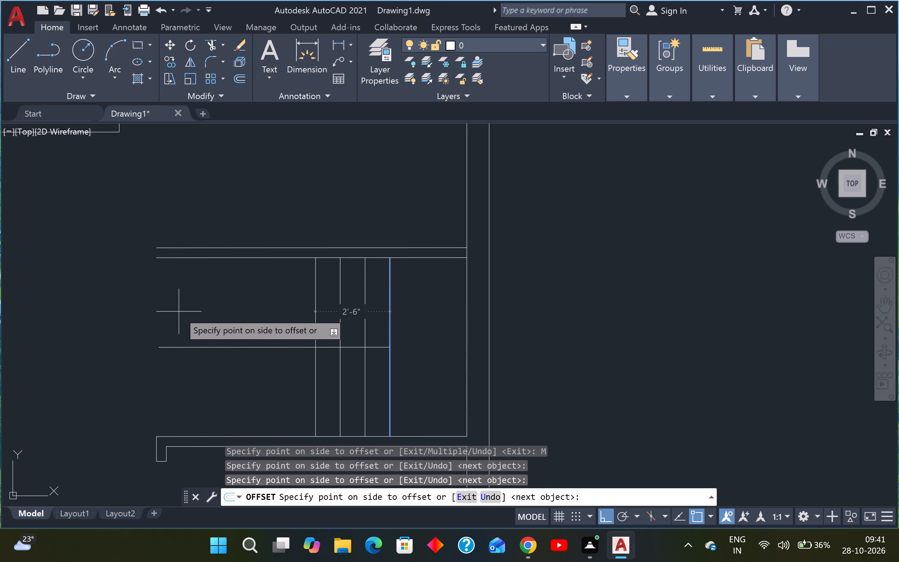
{"action": "left_click", "coordinate": [174, 312]}
{"action": "left_click", "coordinate": [160, 312]}
{"action": "left_click", "coordinate": [154, 312]}
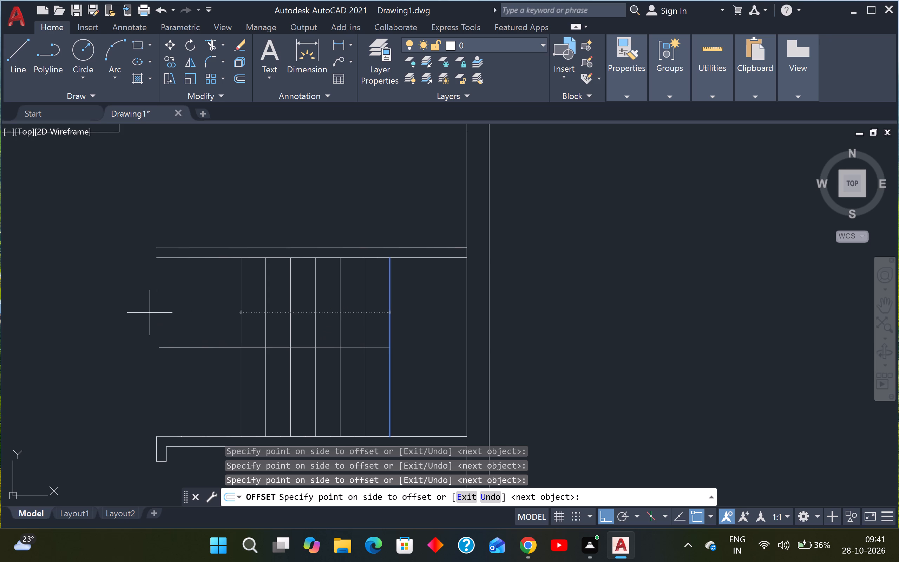
{"action": "left_click", "coordinate": [150, 313]}
{"action": "left_click", "coordinate": [140, 313]}
{"action": "left_click", "coordinate": [131, 314]}
{"action": "left_click", "coordinate": [129, 314]}
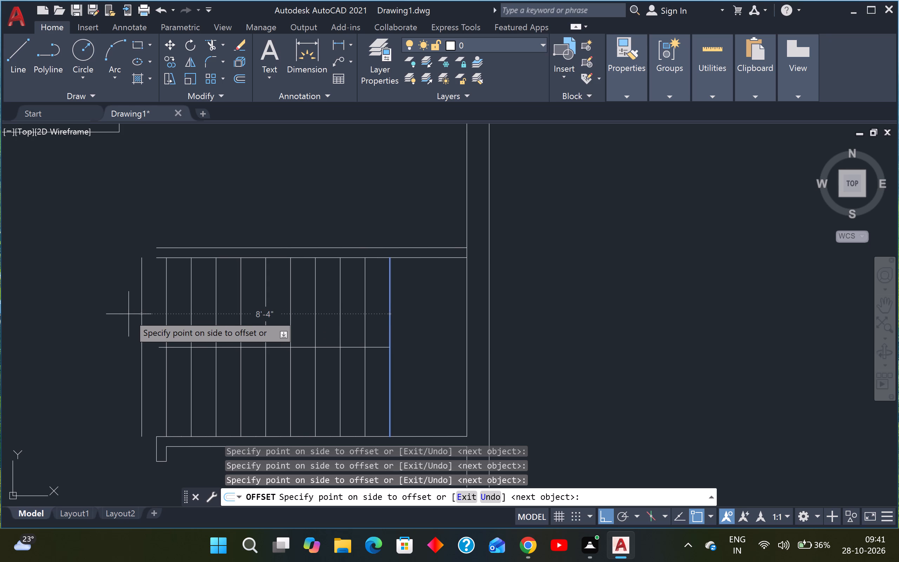
{"action": "key", "text": "Escape"}
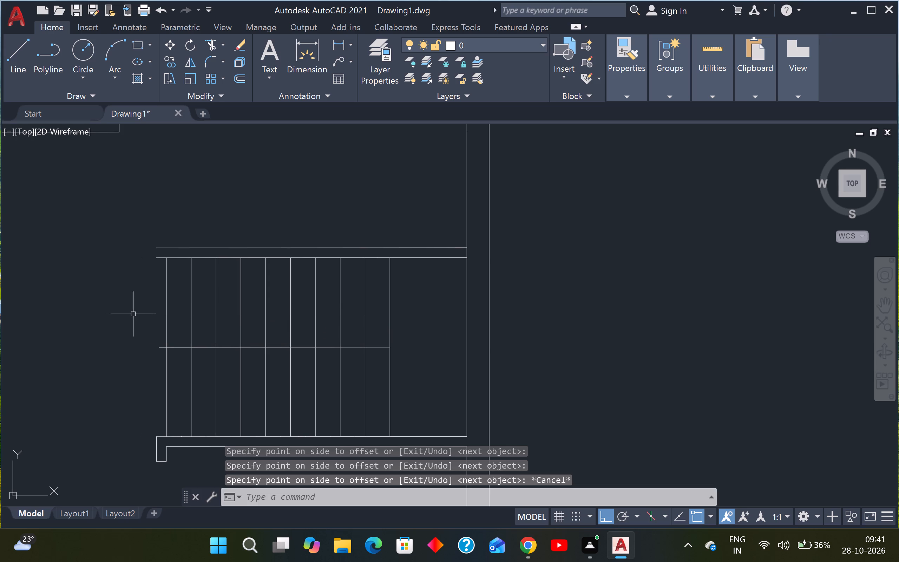
{"action": "key", "text": "Escape"}
{"action": "key", "text": "Escape"}
Draw a line closing the open west end of the partition above the staircase.
{"action": "type", "text": "L"}
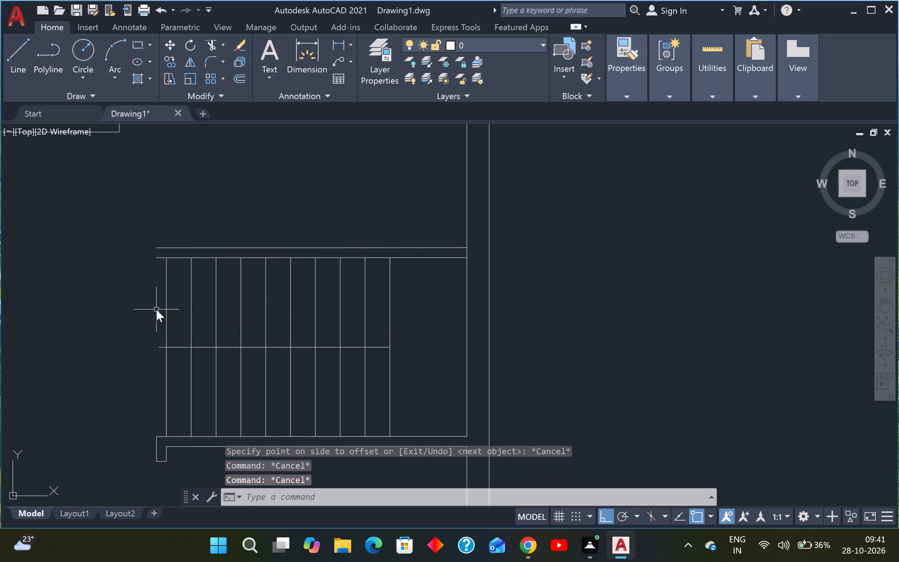
{"action": "key", "text": "space"}
{"action": "scroll", "coordinate": [159, 266], "scroll_direction": "up", "scroll_amount": 1}
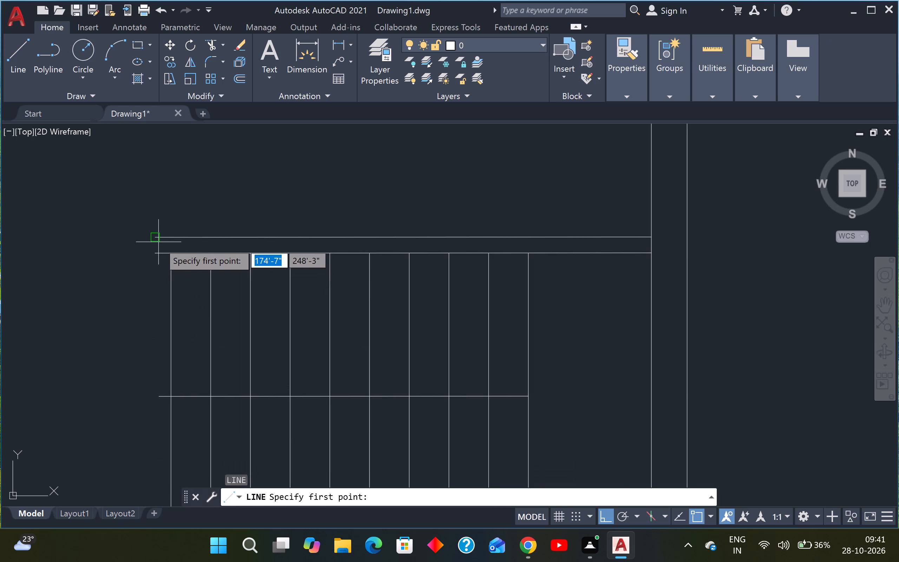
{"action": "scroll", "coordinate": [158, 242], "scroll_direction": "up", "scroll_amount": 1}
{"action": "left_click", "coordinate": [155, 237]}
{"action": "left_click", "coordinate": [152, 257]}
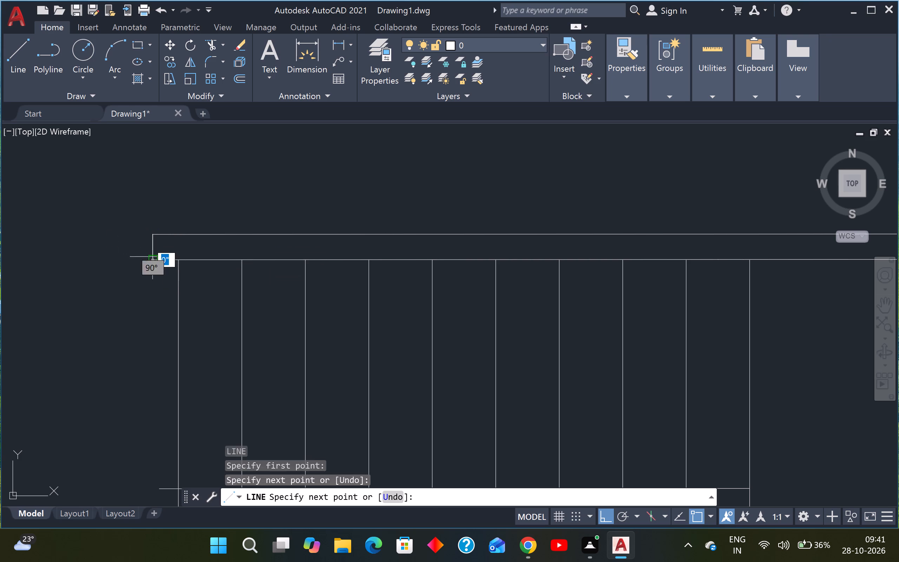
{"action": "key", "text": "Escape"}
Trim the stub of the staircase's middle line that extends west of the first tread.
{"action": "scroll", "coordinate": [152, 257], "scroll_direction": "down", "scroll_amount": 4}
{"action": "scroll", "coordinate": [205, 295], "scroll_direction": "up", "scroll_amount": 1}
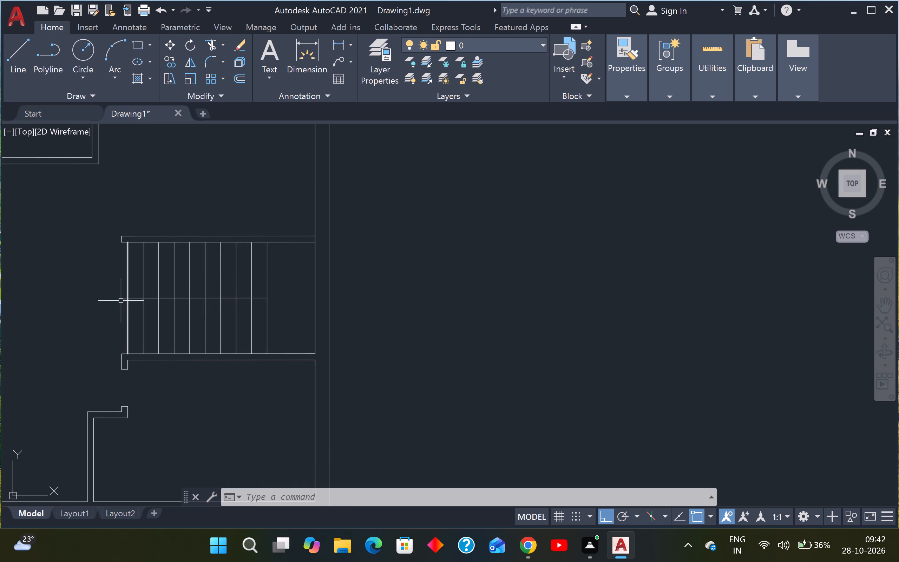
{"action": "key", "text": "t"}
{"action": "key", "text": "r"}
{"action": "key", "text": "space"}
{"action": "scroll", "coordinate": [125, 299], "scroll_direction": "up", "scroll_amount": 3}
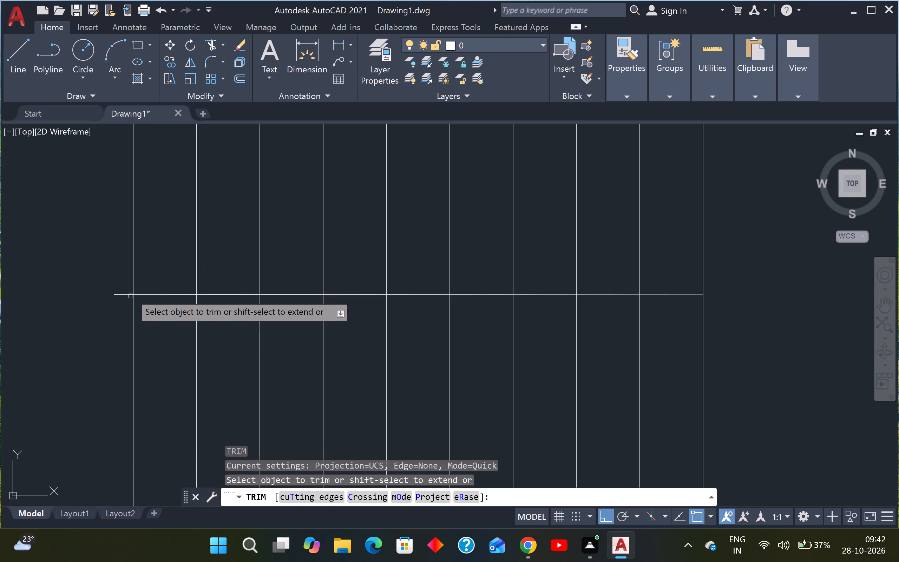
{"action": "left_click", "coordinate": [125, 285]}
{"action": "left_click", "coordinate": [114, 299]}
{"action": "scroll", "coordinate": [116, 298], "scroll_direction": "down", "scroll_amount": 6}
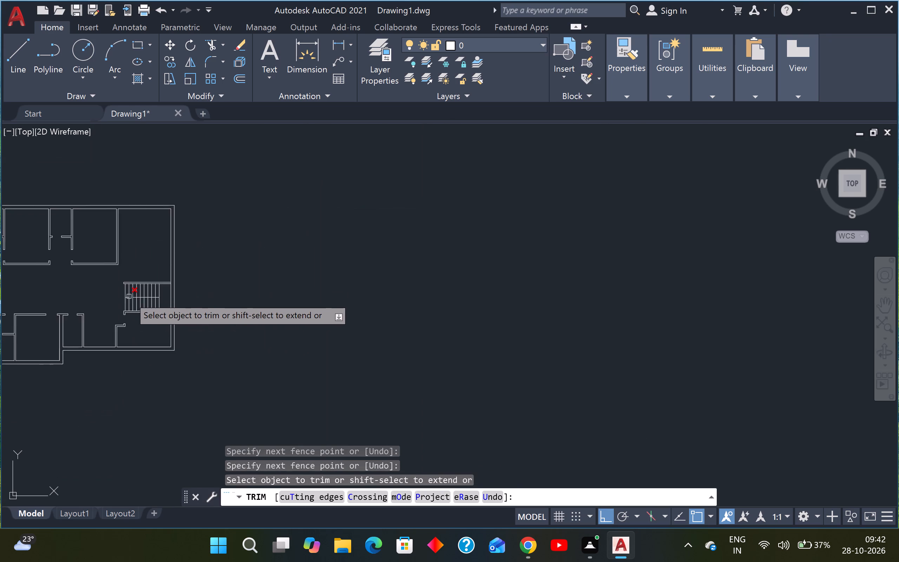
{"action": "scroll", "coordinate": [129, 296], "scroll_direction": "up", "scroll_amount": 2}
{"action": "key", "text": "Escape"}
{"action": "key", "text": "Escape"}
Move all the tread lines and the middle line west so the first tread meets the upper partition's west end.
{"action": "scroll", "coordinate": [212, 293], "scroll_direction": "up", "scroll_amount": 1}
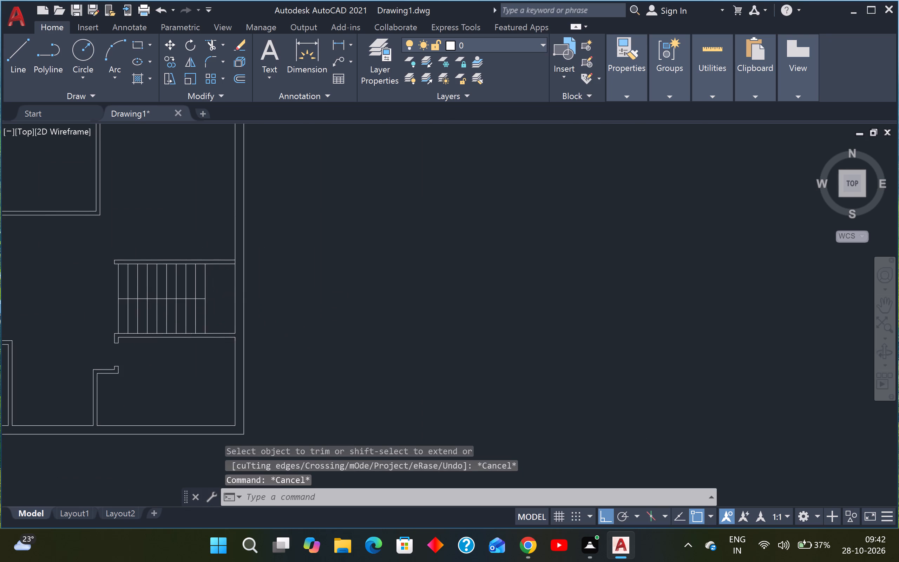
{"action": "left_click", "coordinate": [214, 287]}
{"action": "left_click", "coordinate": [22, 351]}
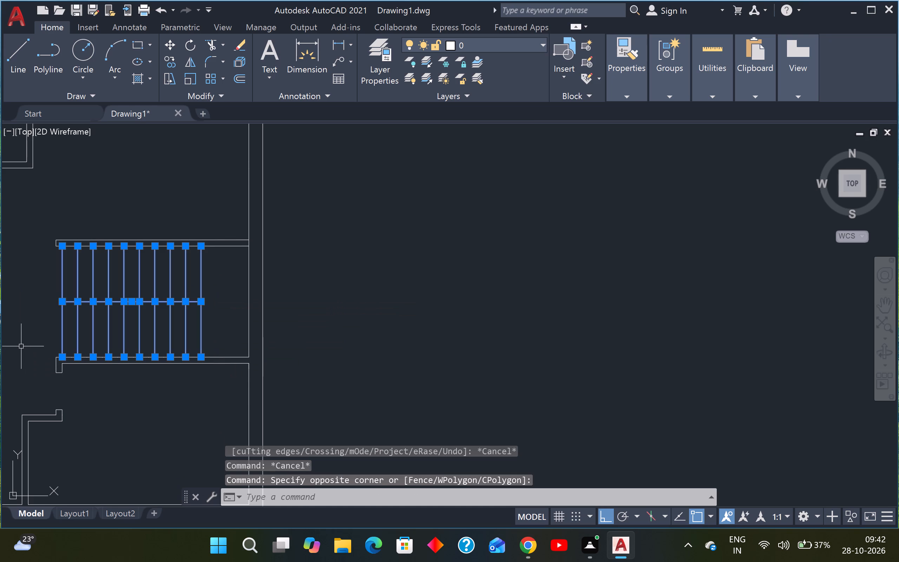
{"action": "type", "text": "M"}
{"action": "key", "text": "space"}
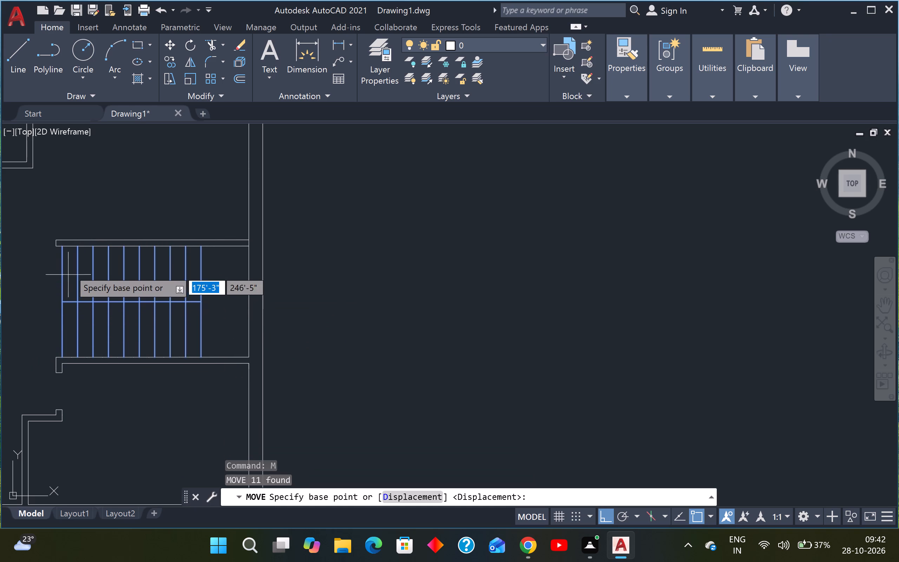
{"action": "left_click", "coordinate": [60, 248]}
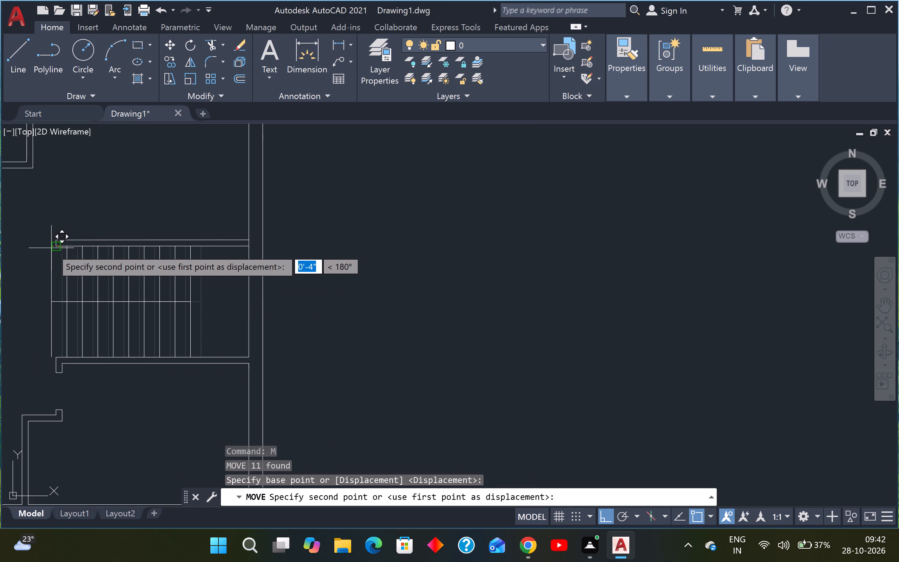
{"action": "left_click", "coordinate": [56, 248]}
{"action": "key", "text": "Escape"}
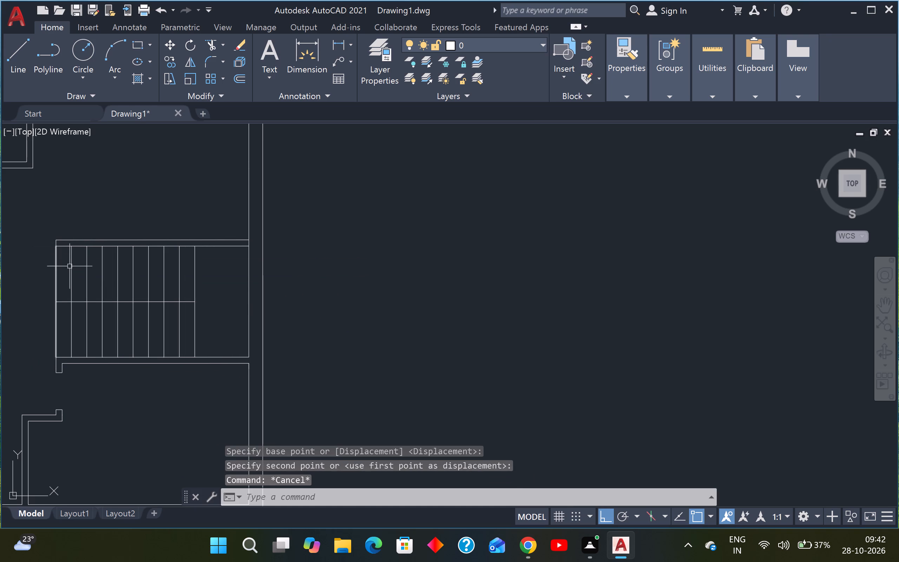
Offset the staircase's easternmost tread line 4" east.
{"action": "scroll", "coordinate": [100, 284], "scroll_direction": "down", "scroll_amount": 3}
{"action": "scroll", "coordinate": [113, 286], "scroll_direction": "up", "scroll_amount": 4}
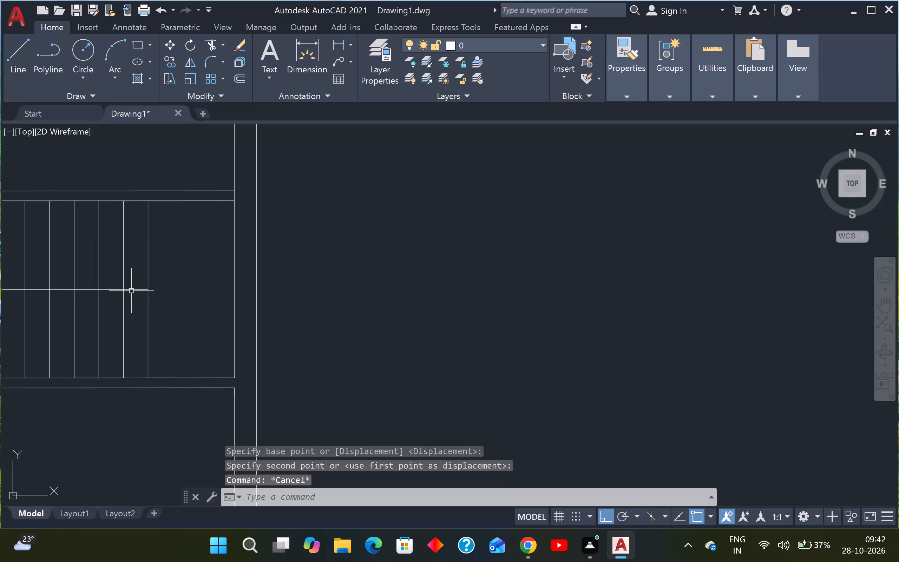
{"action": "type", "text": "O"}
{"action": "key", "text": "space"}
{"action": "key", "text": "4"}
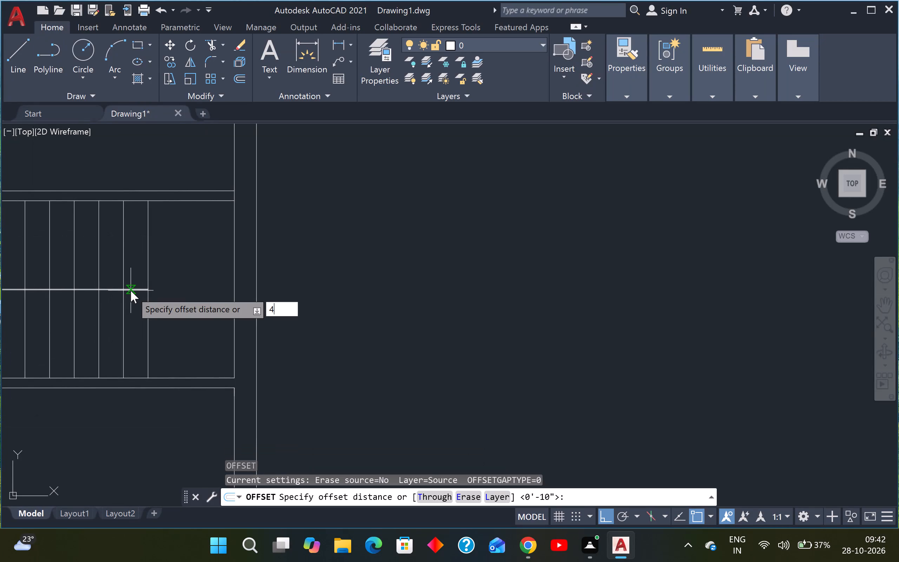
{"action": "key", "text": "shift+quotedbl"}
{"action": "key", "text": "Return"}
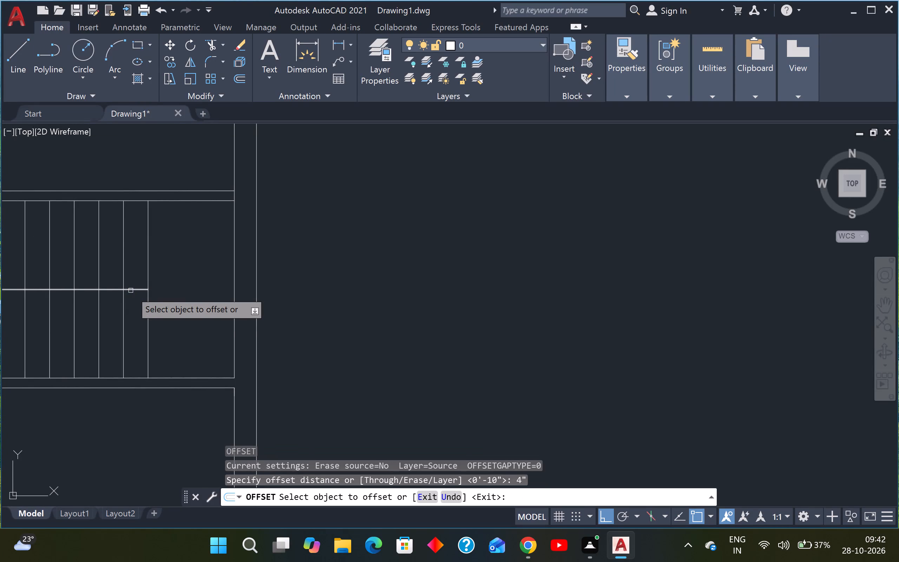
{"action": "left_click_drag", "start_coordinate": [147, 304], "coordinate": [152, 303]}
{"action": "left_click", "coordinate": [184, 292]}
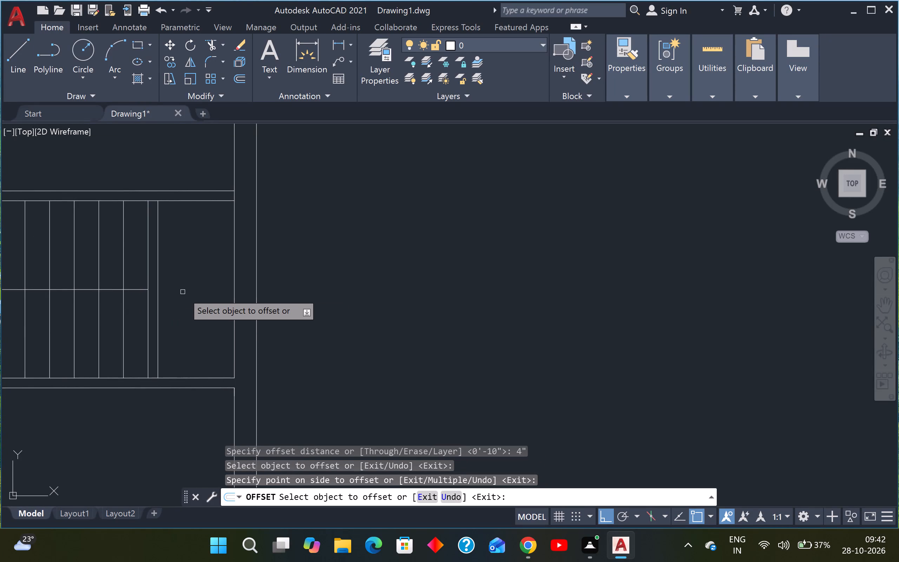
{"action": "key", "text": "Escape"}
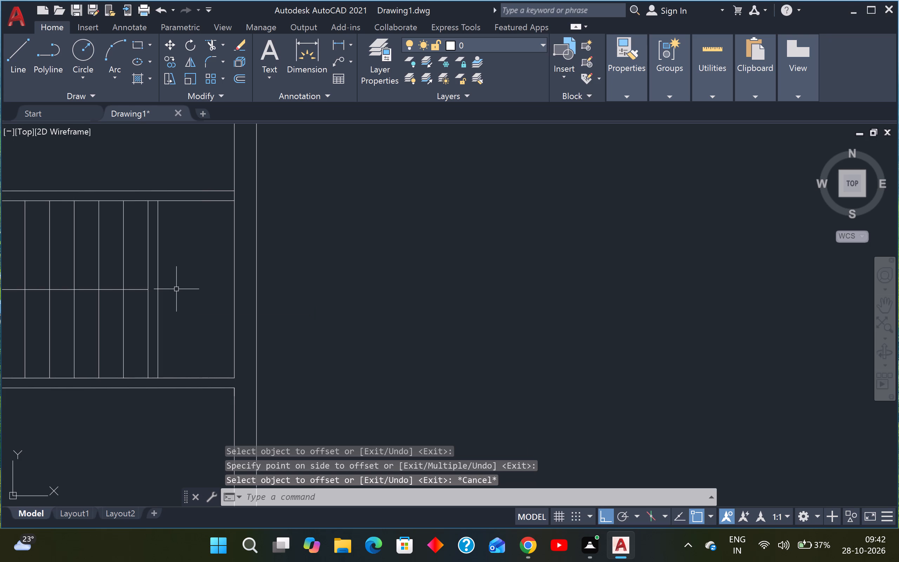
Trim away the two tread lines nearest the 4" line pair, along with the middle line's last three segments there.
{"action": "key", "text": "t"}
{"action": "key", "text": "r"}
{"action": "key", "text": "space"}
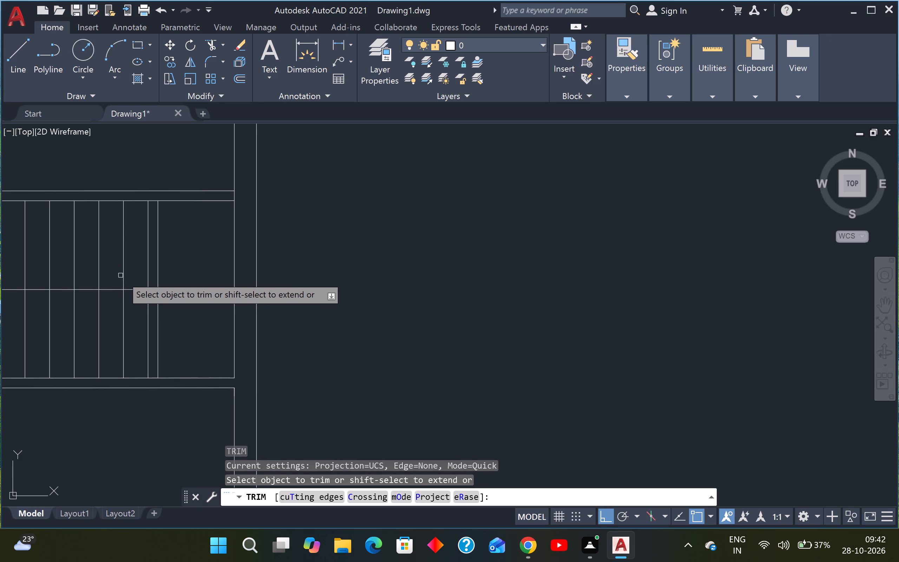
{"action": "left_click_drag", "start_coordinate": [130, 281], "coordinate": [134, 281]}
{"action": "left_click", "coordinate": [137, 307]}
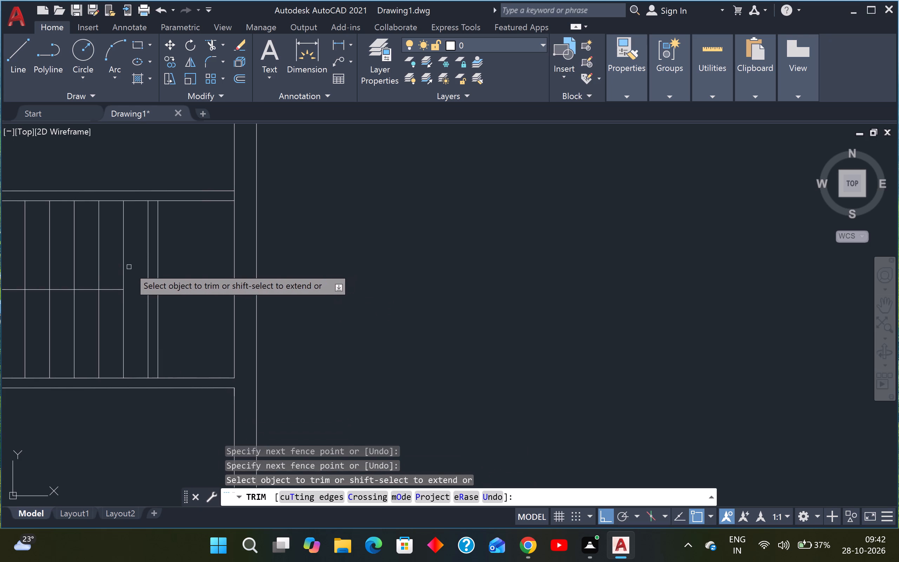
{"action": "left_click", "coordinate": [129, 267]}
{"action": "left_click", "coordinate": [99, 279]}
{"action": "left_click", "coordinate": [109, 277]}
{"action": "left_click", "coordinate": [87, 284]}
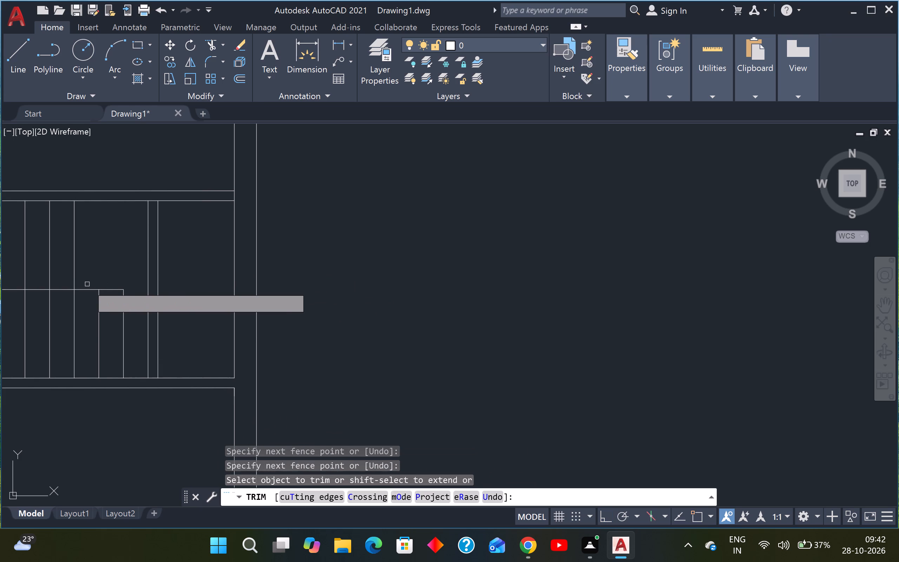
{"action": "left_click_drag", "start_coordinate": [87, 284], "coordinate": [89, 291]}
{"action": "left_click", "coordinate": [89, 302]}
{"action": "left_click", "coordinate": [90, 281]}
{"action": "left_click", "coordinate": [85, 306]}
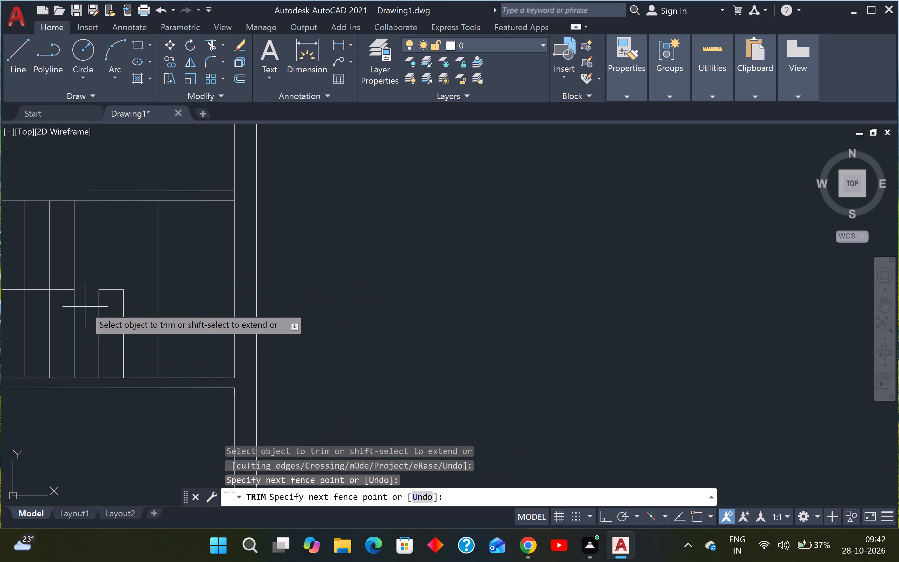
{"action": "left_click", "coordinate": [123, 303]}
{"action": "left_click", "coordinate": [111, 306]}
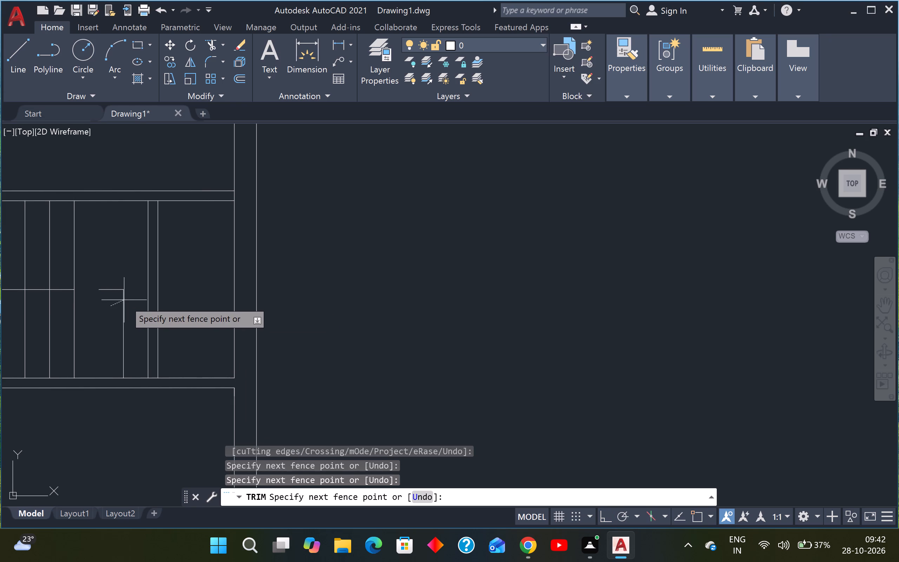
{"action": "left_click", "coordinate": [134, 296]}
{"action": "left_click", "coordinate": [119, 301]}
{"action": "left_click", "coordinate": [117, 274]}
{"action": "scroll", "coordinate": [122, 273], "scroll_direction": "down", "scroll_amount": 2}
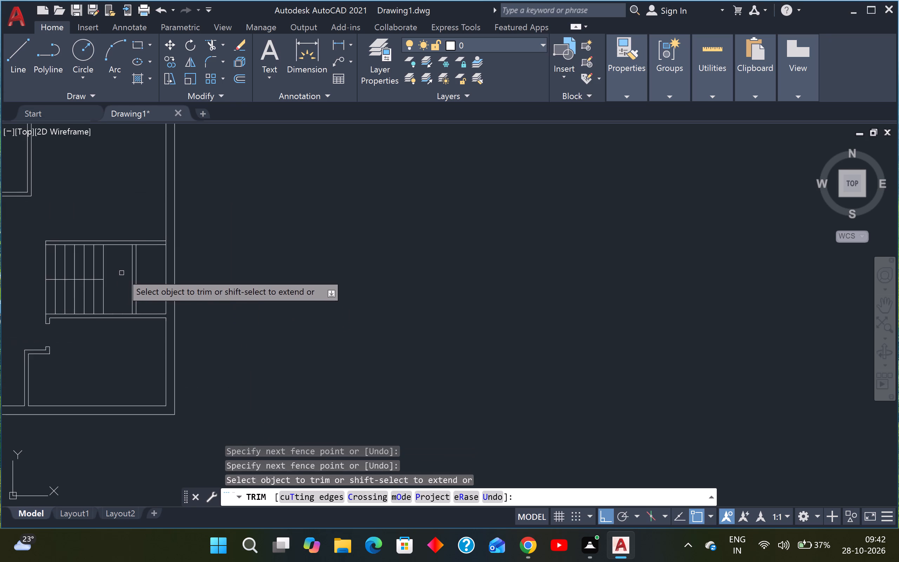
Draw a direction line across the staircase's upper flight from the easternmost tread to beyond the first tread, ending in a slanted arrowhead stroke.
{"action": "middle_click_drag", "start_coordinate": [122, 273], "coordinate": [229, 275]}
{"action": "key", "text": "Escape"}
{"action": "key", "text": "Escape"}
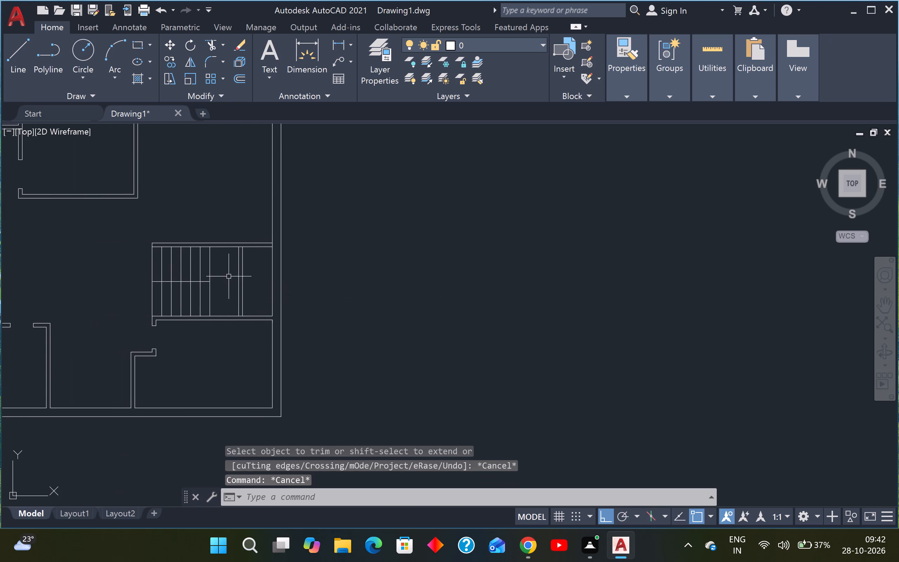
{"action": "key", "text": "Escape"}
{"action": "key", "text": "Escape"}
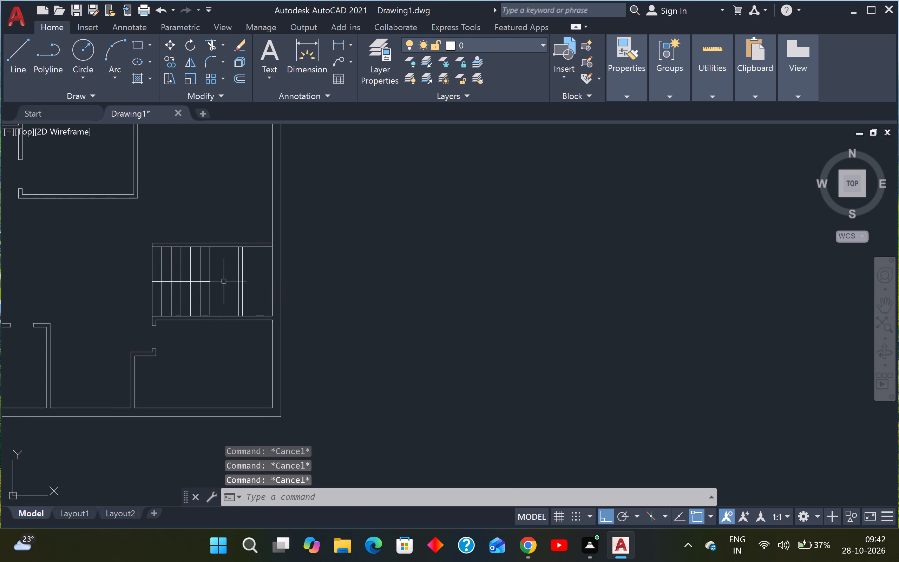
{"action": "type", "text": "L"}
{"action": "key", "text": "space"}
{"action": "scroll", "coordinate": [201, 279], "scroll_direction": "up", "scroll_amount": 2}
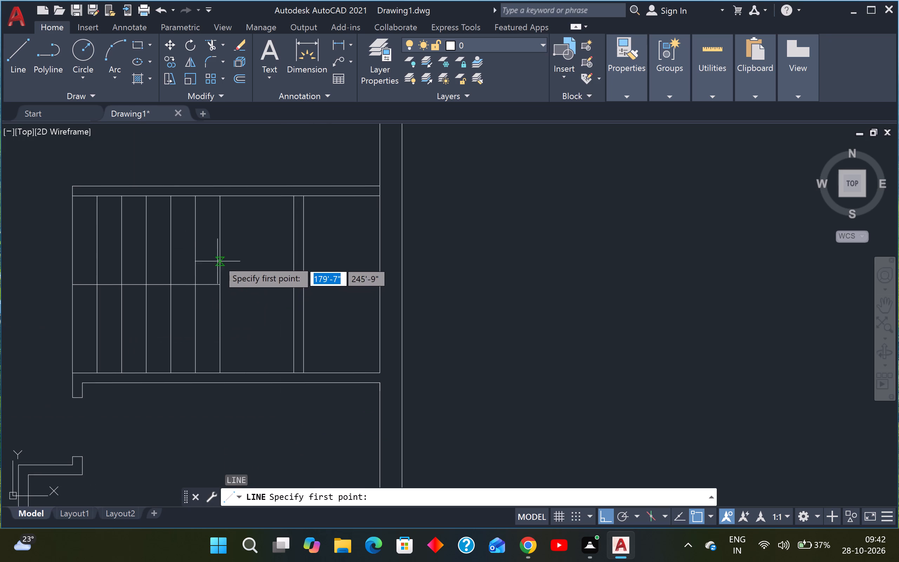
{"action": "left_click", "coordinate": [219, 236]}
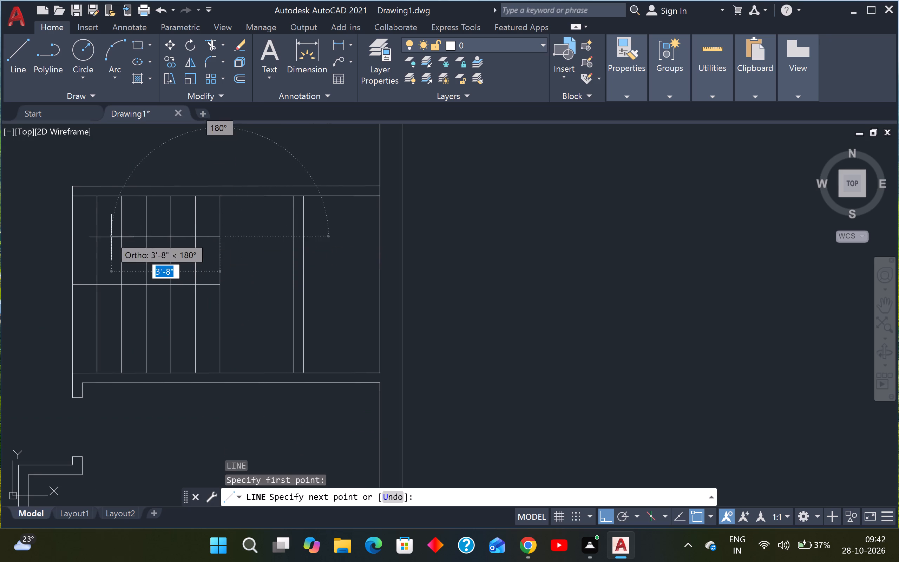
{"action": "scroll", "coordinate": [94, 236], "scroll_direction": "up", "scroll_amount": 3}
{"action": "middle_click_drag", "start_coordinate": [94, 237], "coordinate": [281, 251]}
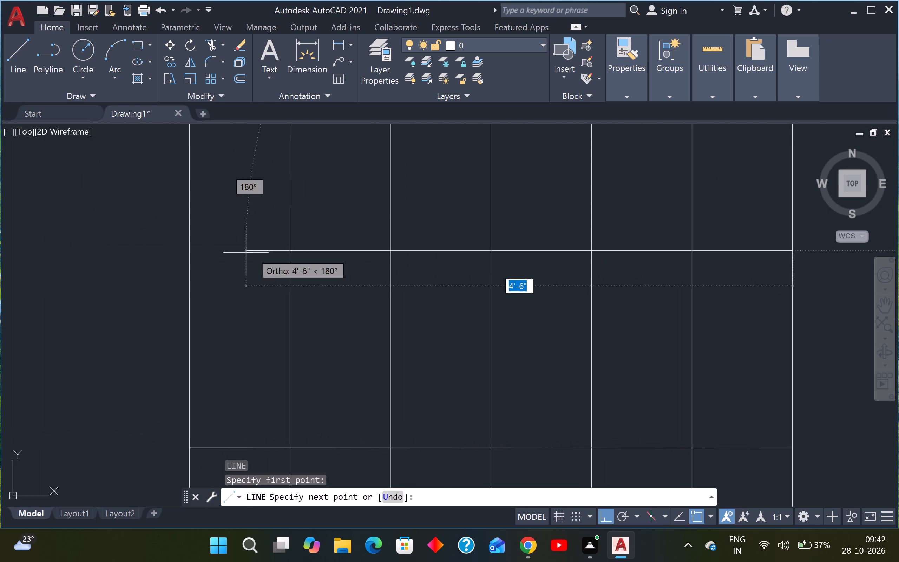
{"action": "scroll", "coordinate": [176, 255], "scroll_direction": "down", "scroll_amount": 2}
{"action": "scroll", "coordinate": [155, 252], "scroll_direction": "up", "scroll_amount": 1}
{"action": "left_click", "coordinate": [126, 250]}
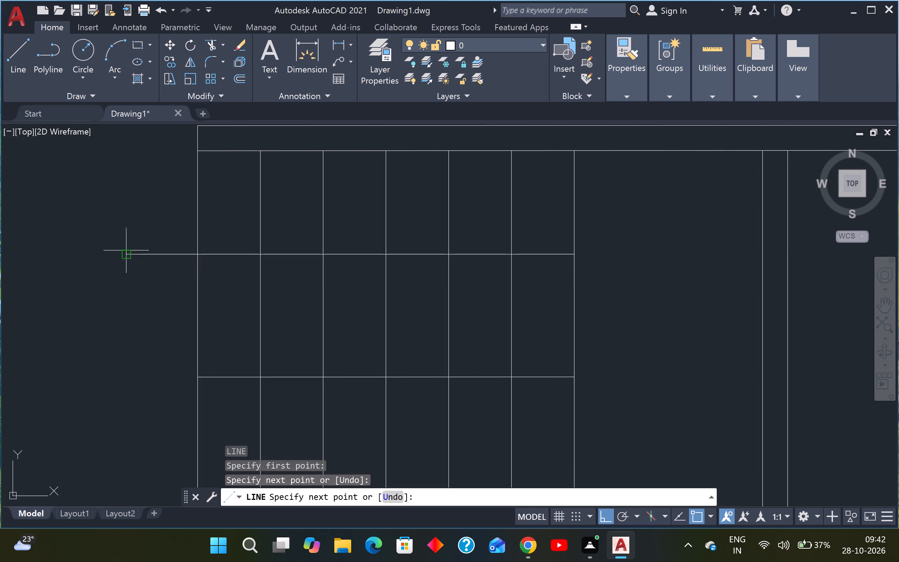
{"action": "key", "text": "F8"}
{"action": "left_click", "coordinate": [152, 221]}
{"action": "key", "text": "Escape"}
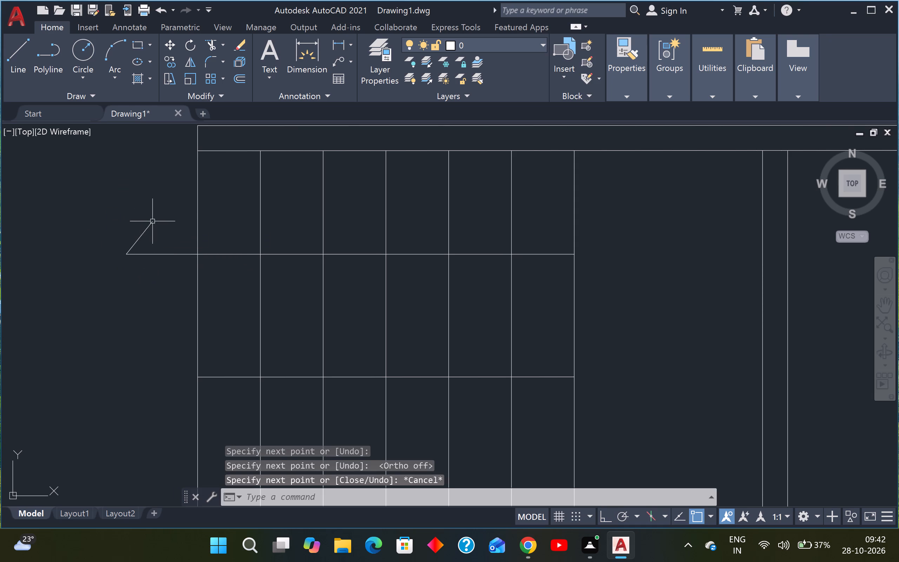
Mirror the slanted arrowhead stroke about the direction line, keeping the original.
{"action": "scroll", "coordinate": [154, 236], "scroll_direction": "up", "scroll_amount": 2}
{"action": "left_click", "coordinate": [150, 233]}
{"action": "left_click", "coordinate": [112, 226]}
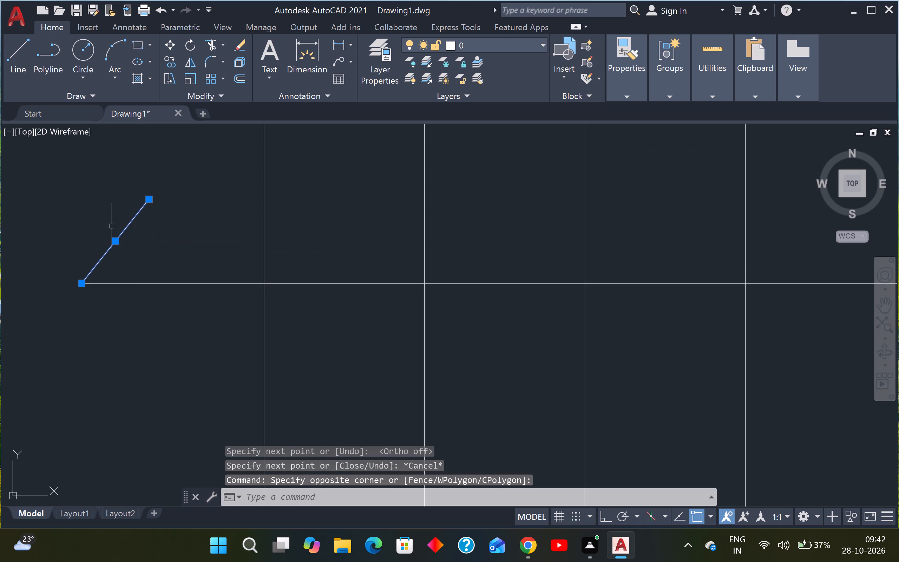
{"action": "key", "text": "m"}
{"action": "key", "text": "i"}
{"action": "key", "text": "Return"}
{"action": "left_click", "coordinate": [84, 282]}
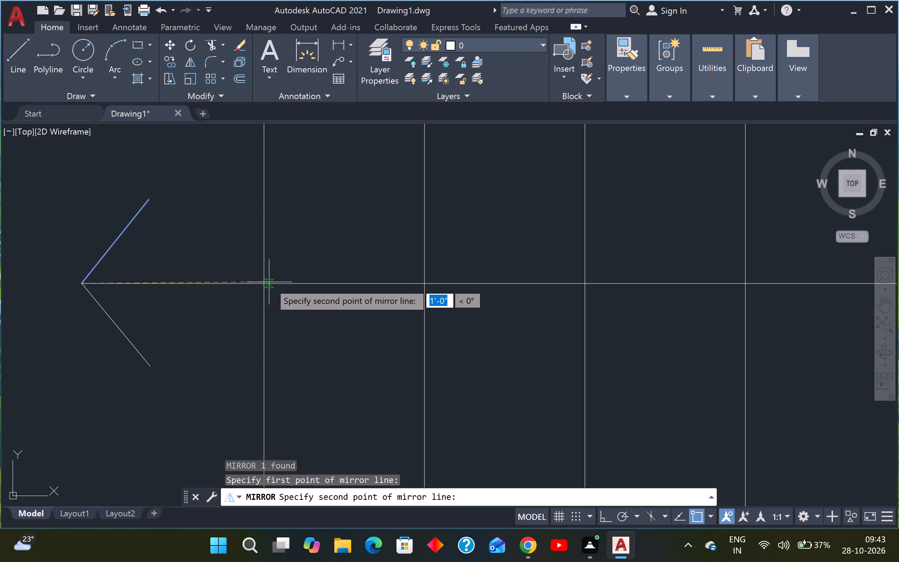
{"action": "left_click", "coordinate": [264, 284]}
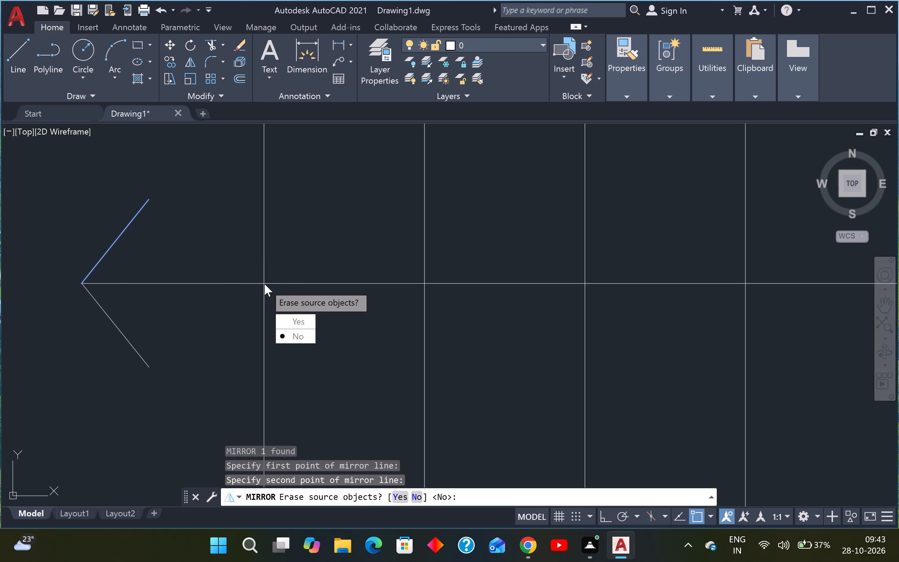
{"action": "key", "text": "n"}
{"action": "key", "text": "space"}
{"action": "scroll", "coordinate": [242, 285], "scroll_direction": "down", "scroll_amount": 3}
{"action": "scroll", "coordinate": [235, 314], "scroll_direction": "down", "scroll_amount": 2}
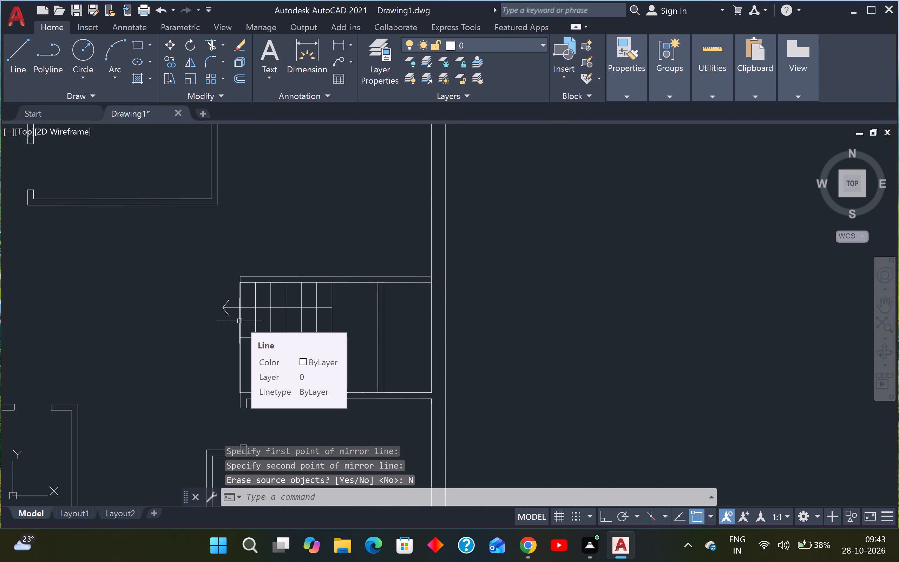
{"action": "key", "text": "Escape"}
{"action": "key", "text": "Escape"}
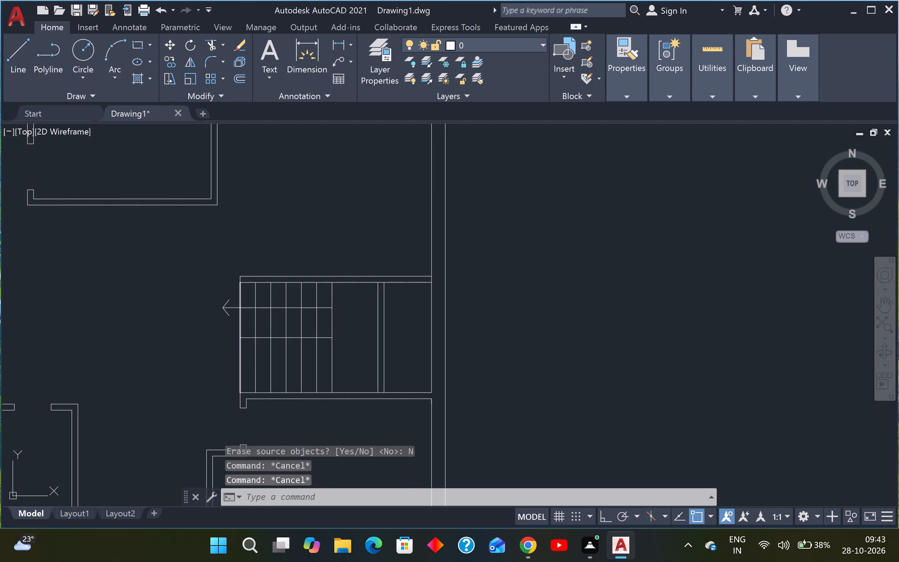
Draw a horizontal line across the lower flight from the second tread line to just past the easternmost tread line.
{"action": "type", "text": "L"}
{"action": "key", "text": "space"}
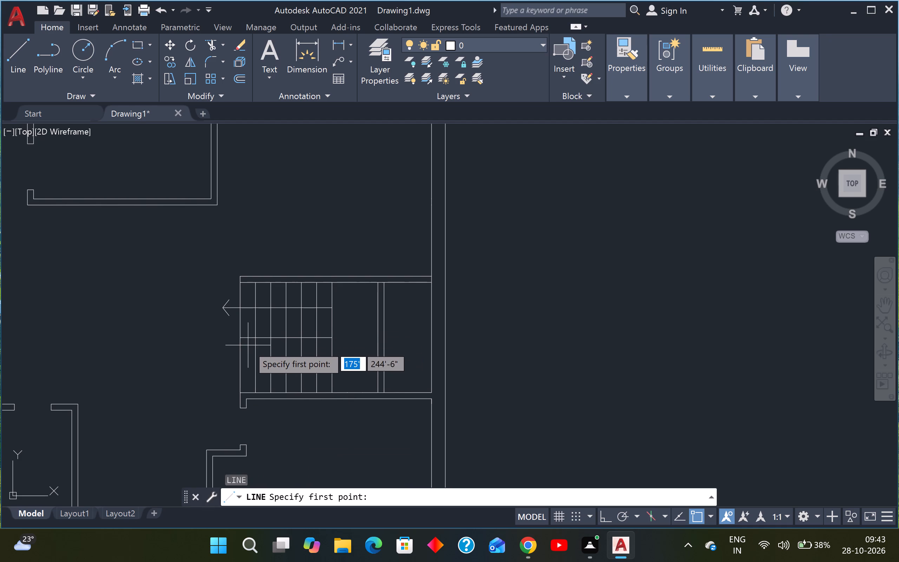
{"action": "scroll", "coordinate": [256, 360], "scroll_direction": "up", "scroll_amount": 1}
{"action": "left_click_drag", "start_coordinate": [255, 361], "coordinate": [260, 361]}
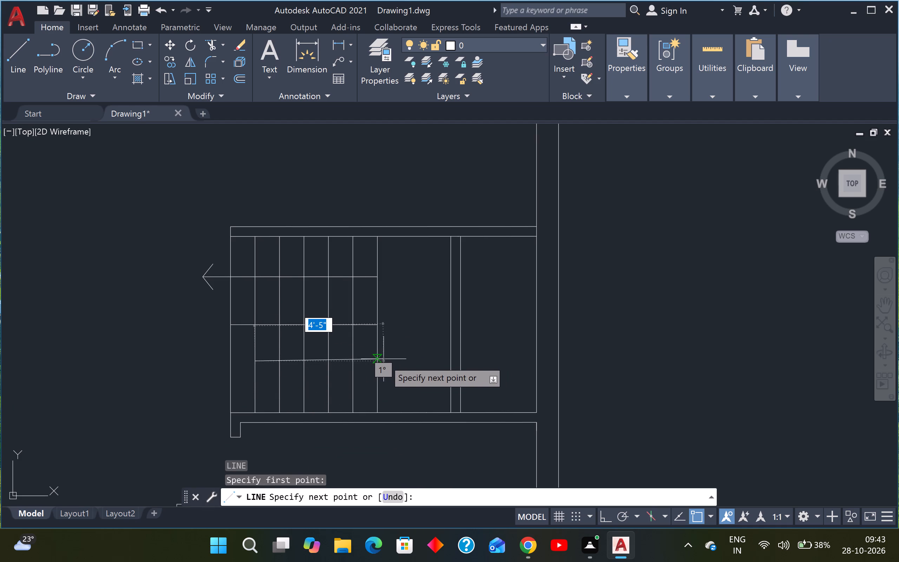
{"action": "key", "text": "F8"}
{"action": "left_click", "coordinate": [392, 357]}
{"action": "key", "text": "Escape"}
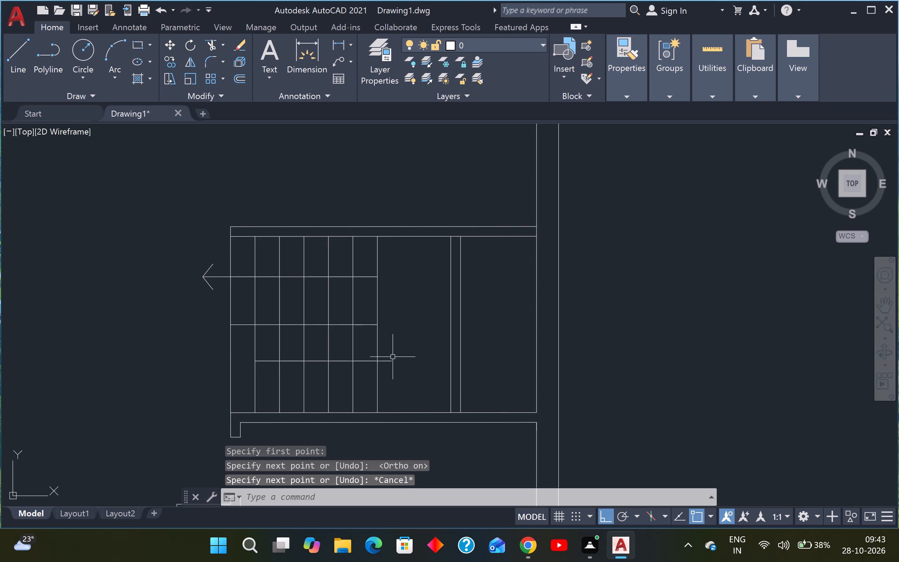
Trim the lower flight's horizontal line where it extends east of the last tread line.
{"action": "type", "text": "TR"}
{"action": "key", "text": "space"}
{"action": "scroll", "coordinate": [388, 358], "scroll_direction": "up", "scroll_amount": 2}
{"action": "left_click", "coordinate": [387, 358]}
{"action": "left_click", "coordinate": [379, 378]}
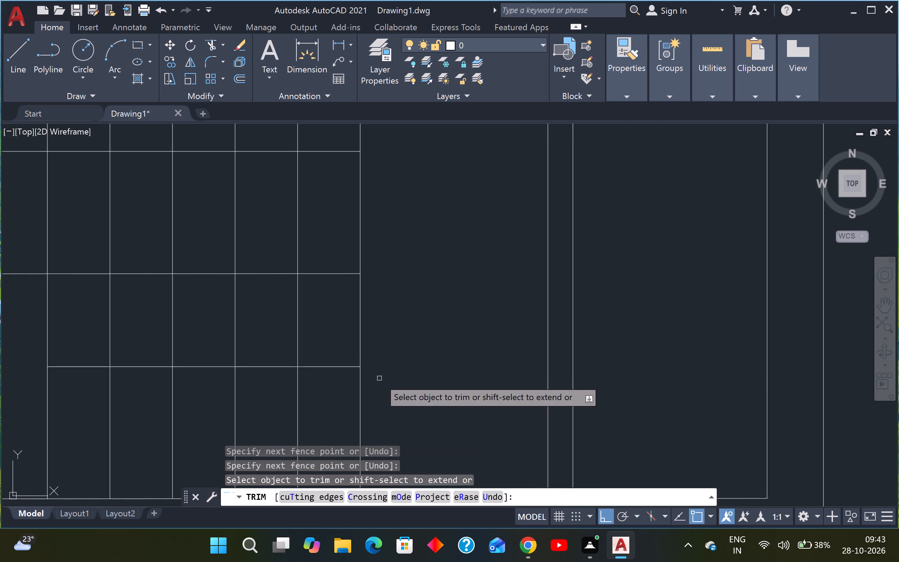
{"action": "scroll", "coordinate": [396, 368], "scroll_direction": "down", "scroll_amount": 4}
{"action": "middle_click_drag", "start_coordinate": [402, 364], "coordinate": [370, 368]}
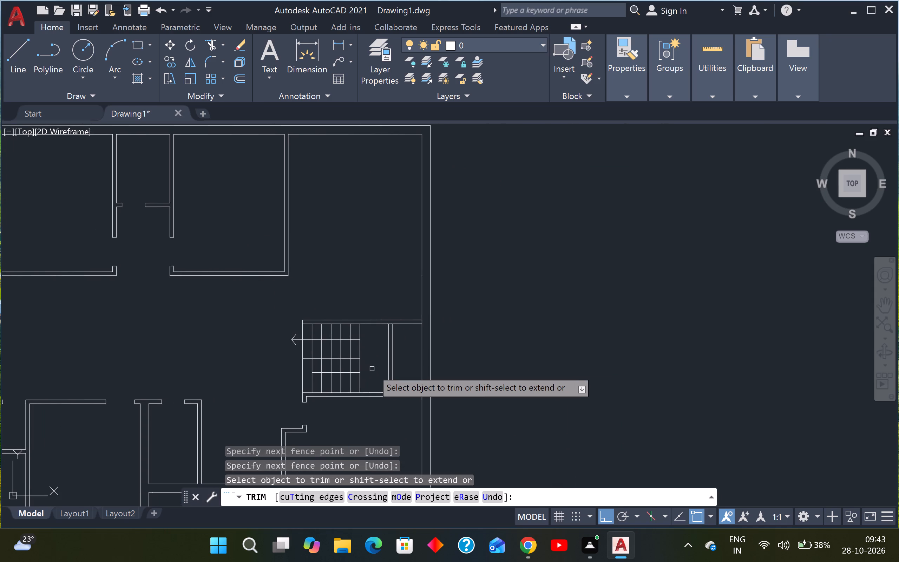
{"action": "scroll", "coordinate": [372, 369], "scroll_direction": "down", "scroll_amount": 3}
{"action": "scroll", "coordinate": [373, 369], "scroll_direction": "up", "scroll_amount": 2}
{"action": "middle_click_drag", "start_coordinate": [379, 368], "coordinate": [329, 372]}
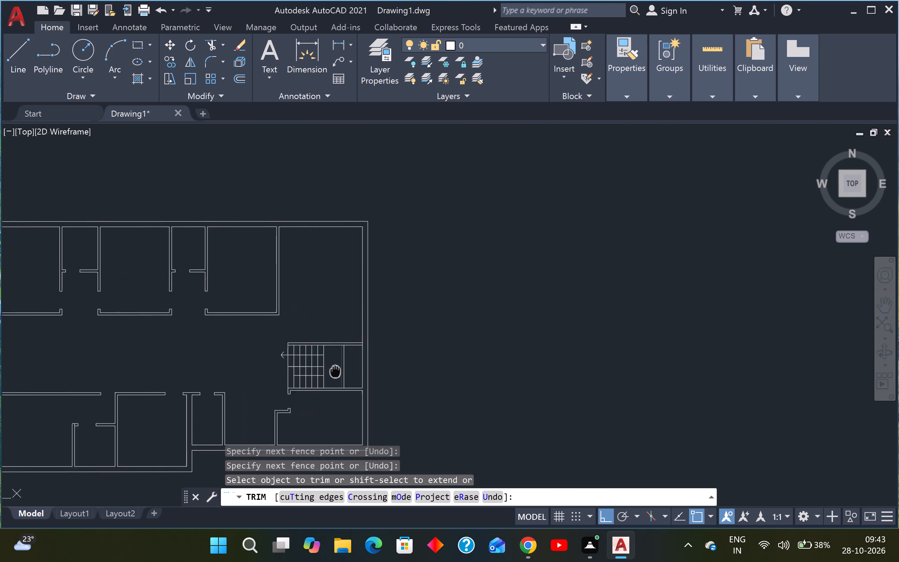
{"action": "middle_click_drag", "start_coordinate": [329, 372], "coordinate": [327, 372]}
{"action": "scroll", "coordinate": [333, 374], "scroll_direction": "up", "scroll_amount": 2}
{"action": "key", "text": "Escape"}
{"action": "key", "text": "Escape"}
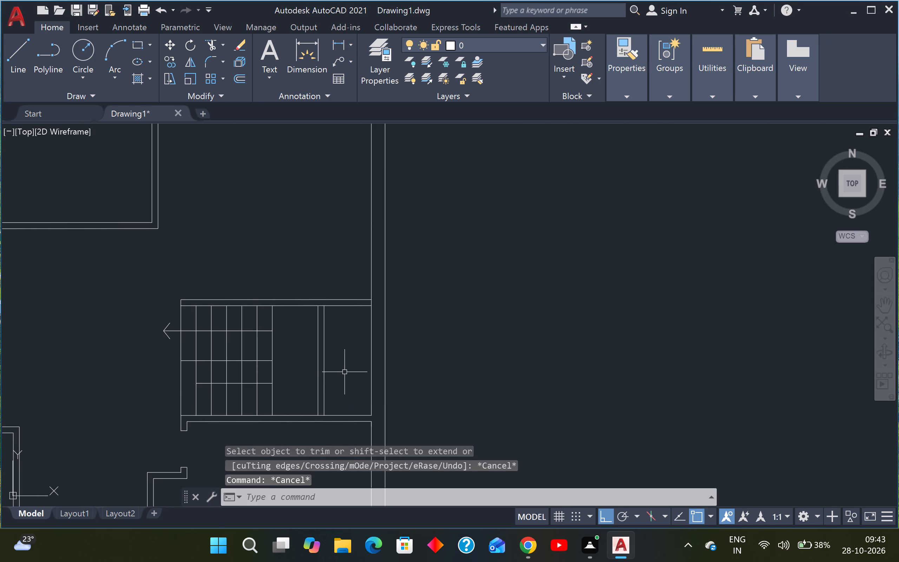
Trim the outer wall's inner face between the two lines of the partition above the staircase.
{"action": "key", "text": "t"}
{"action": "key", "text": "r"}
{"action": "key", "text": "space"}
{"action": "scroll", "coordinate": [372, 295], "scroll_direction": "up", "scroll_amount": 3}
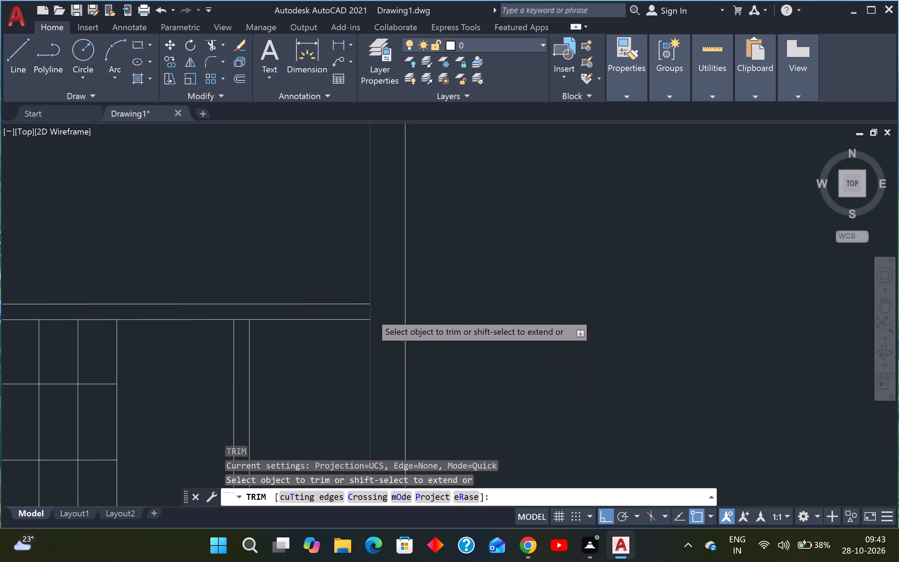
{"action": "left_click", "coordinate": [372, 316]}
{"action": "key", "text": "Escape"}
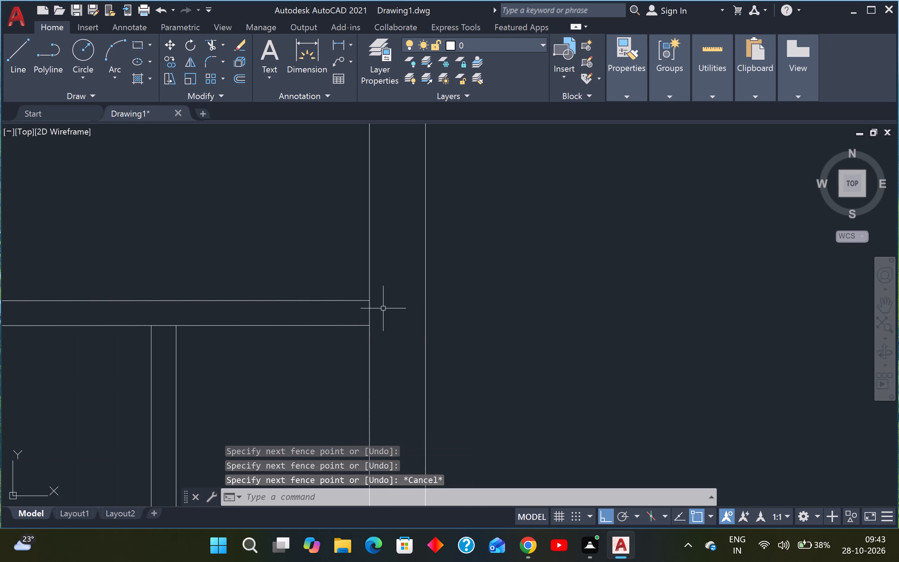
{"action": "type", "text": "TR"}
{"action": "key", "text": "space"}
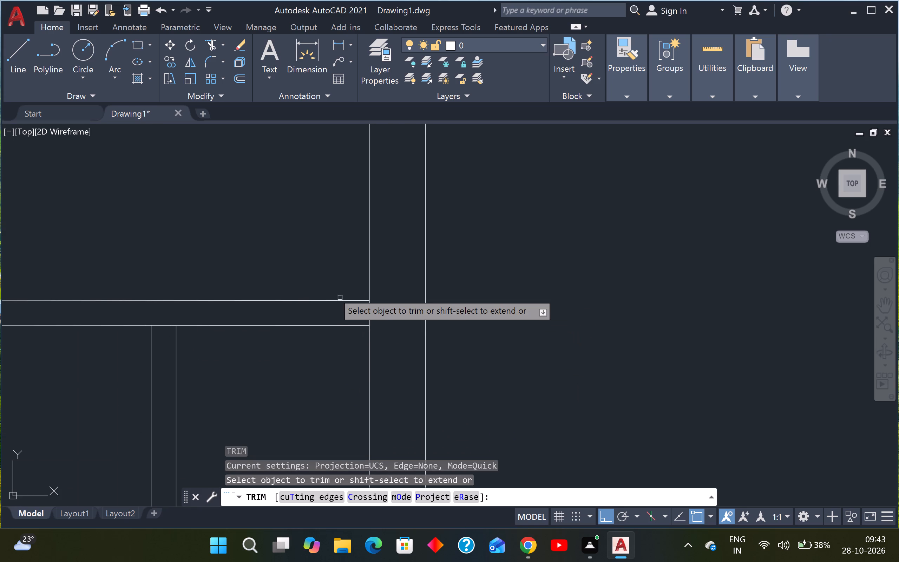
{"action": "left_click", "coordinate": [336, 288], "text": "shift"}
{"action": "left_click", "coordinate": [341, 359], "text": "shift"}
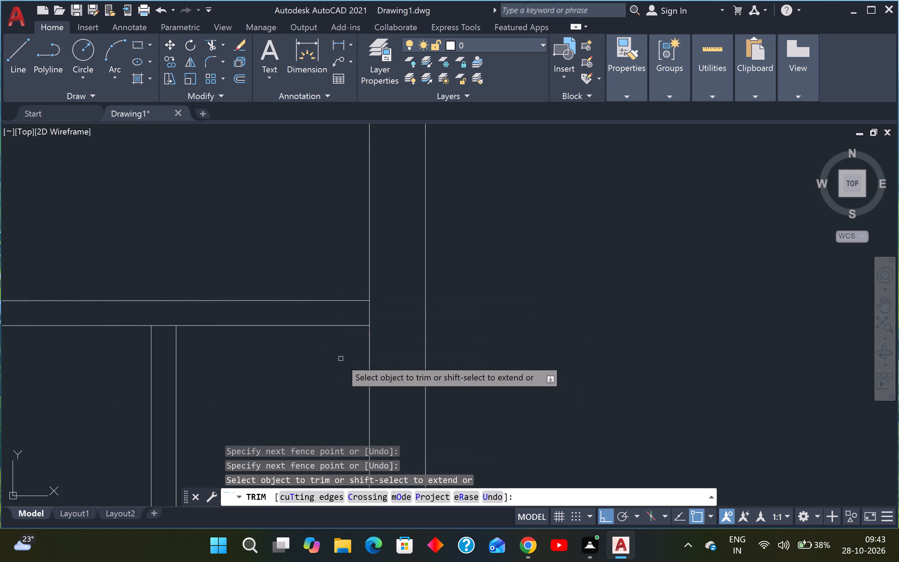
{"action": "left_click_drag", "start_coordinate": [379, 316], "coordinate": [372, 315]}
{"action": "left_click", "coordinate": [344, 315]}
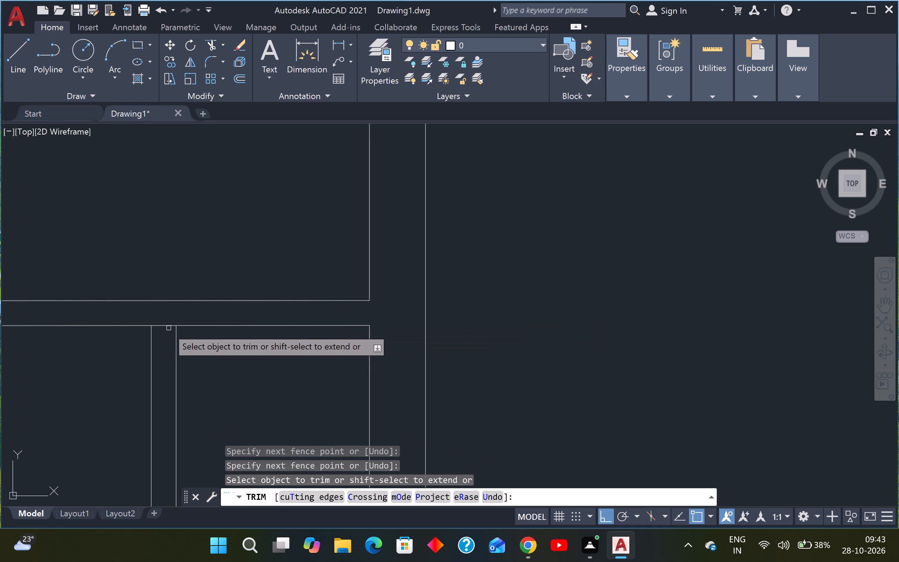
Trim the upper partition's lower line between the 4" wall pair east of the staircase.
{"action": "scroll", "coordinate": [165, 327], "scroll_direction": "up", "scroll_amount": 1}
{"action": "left_click", "coordinate": [162, 300]}
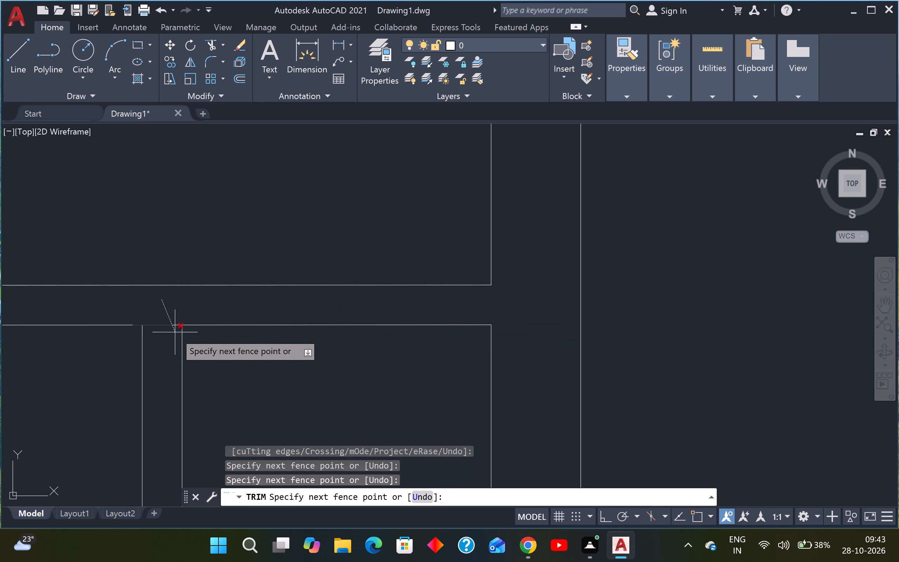
{"action": "key", "text": "Escape"}
{"action": "left_click", "coordinate": [192, 345], "text": "shift"}
{"action": "key", "text": "Escape"}
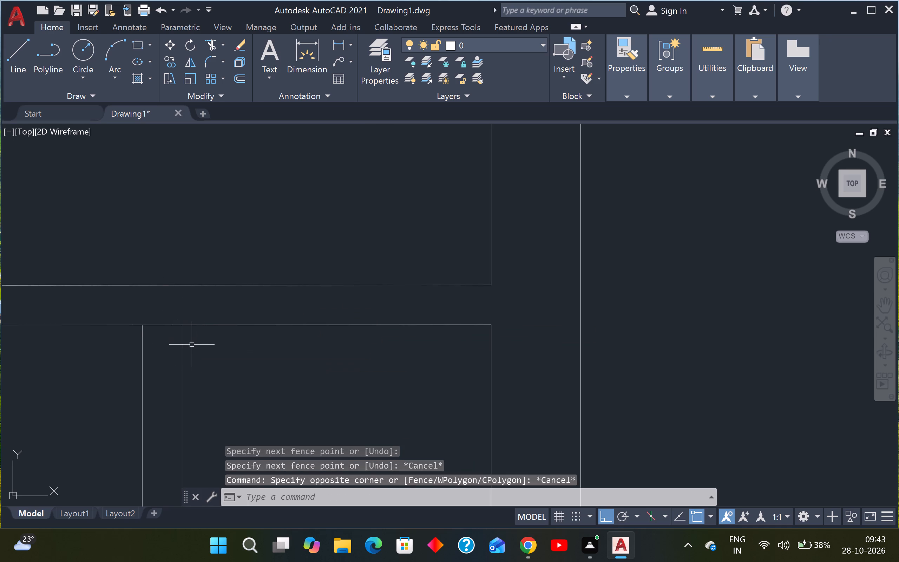
{"action": "key", "text": "space"}
{"action": "left_click", "coordinate": [192, 345], "text": "shift"}
{"action": "left_click", "coordinate": [137, 350], "text": "shift"}
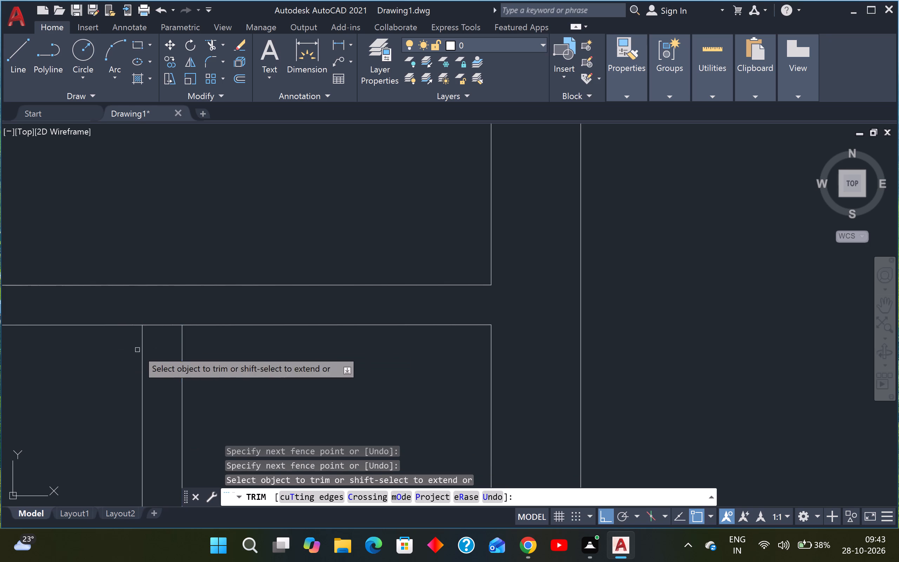
{"action": "left_click", "coordinate": [161, 337]}
{"action": "left_click", "coordinate": [170, 314]}
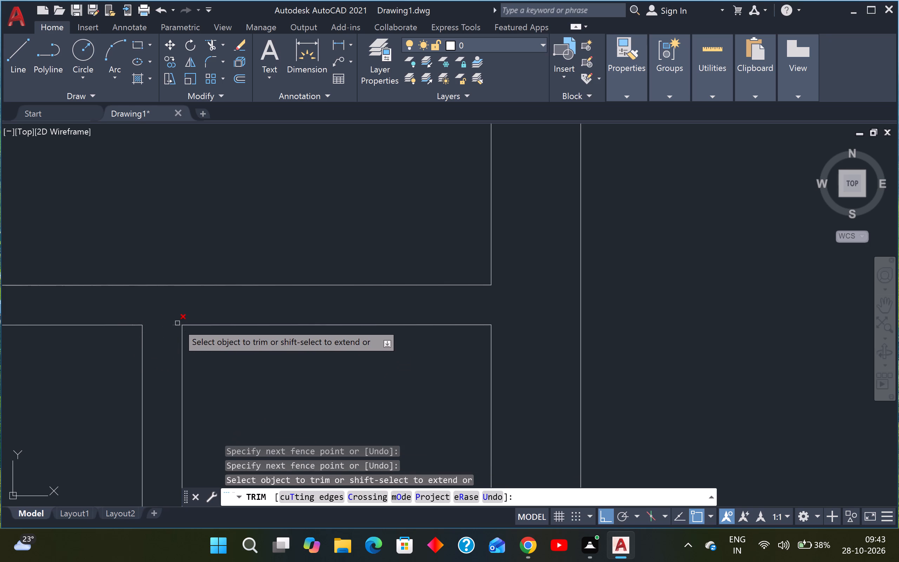
{"action": "left_click", "coordinate": [177, 323]}
Trim the lower partition's upper line between the same 4" wall pair.
{"action": "scroll", "coordinate": [176, 324], "scroll_direction": "down", "scroll_amount": 6}
{"action": "scroll", "coordinate": [170, 394], "scroll_direction": "up", "scroll_amount": 3}
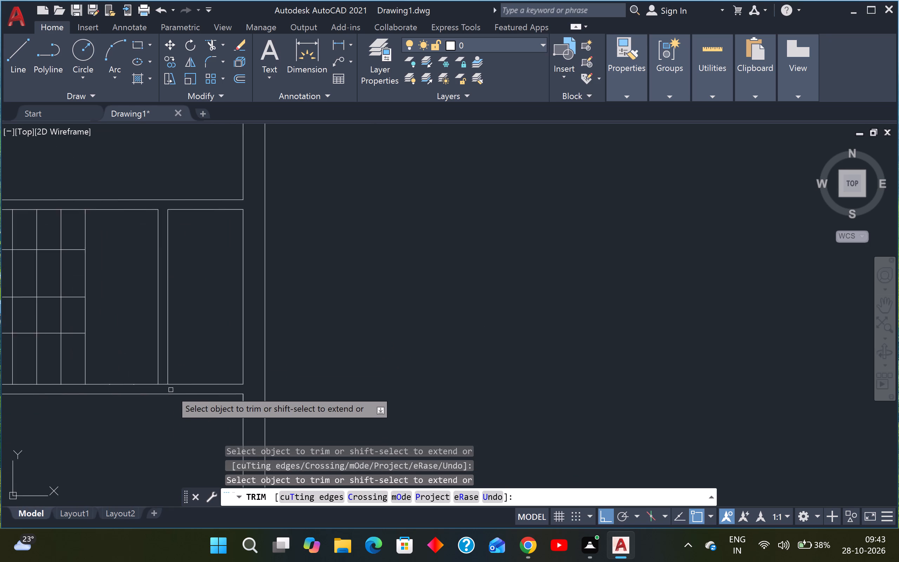
{"action": "scroll", "coordinate": [166, 385], "scroll_direction": "up", "scroll_amount": 3}
{"action": "left_click", "coordinate": [160, 384]}
{"action": "left_click", "coordinate": [152, 399]}
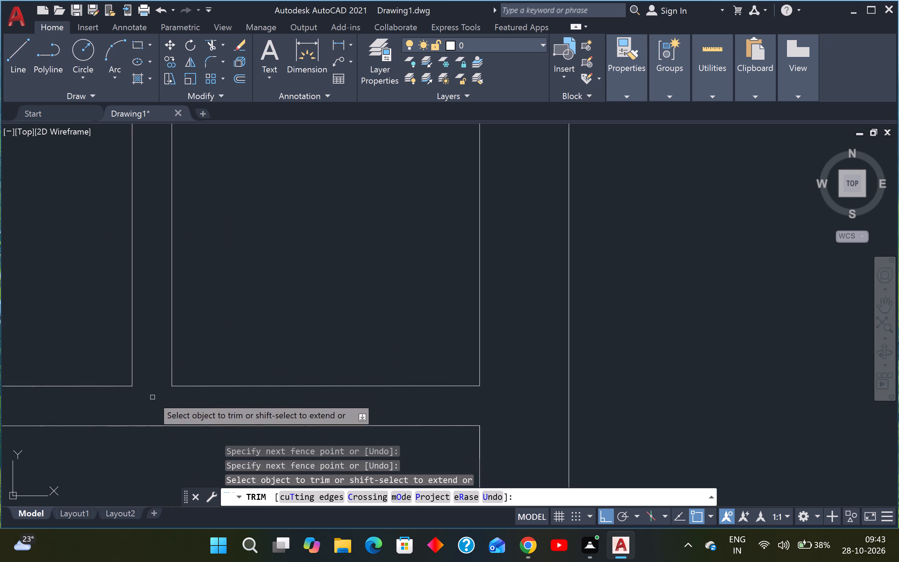
{"action": "scroll", "coordinate": [152, 397], "scroll_direction": "down", "scroll_amount": 4}
{"action": "scroll", "coordinate": [116, 407], "scroll_direction": "down", "scroll_amount": 1}
{"action": "middle_click_drag", "start_coordinate": [110, 437], "coordinate": [219, 424]}
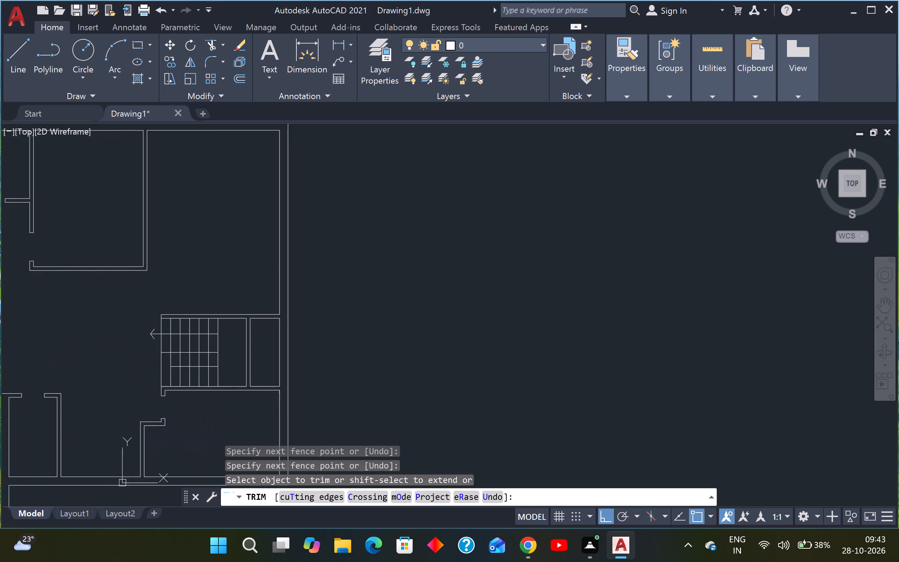
{"action": "scroll", "coordinate": [256, 378], "scroll_direction": "up", "scroll_amount": 2}
{"action": "key", "text": "Escape"}
{"action": "key", "text": "Escape"}
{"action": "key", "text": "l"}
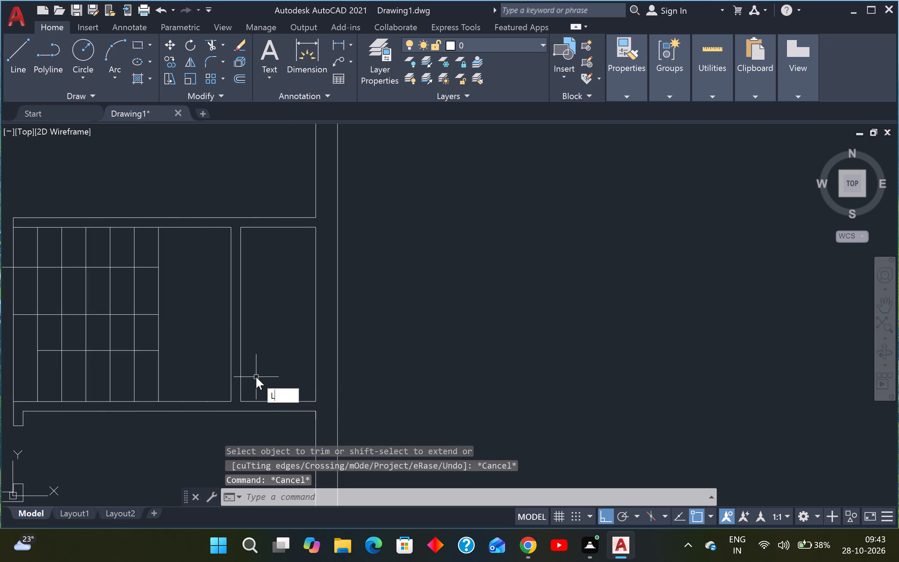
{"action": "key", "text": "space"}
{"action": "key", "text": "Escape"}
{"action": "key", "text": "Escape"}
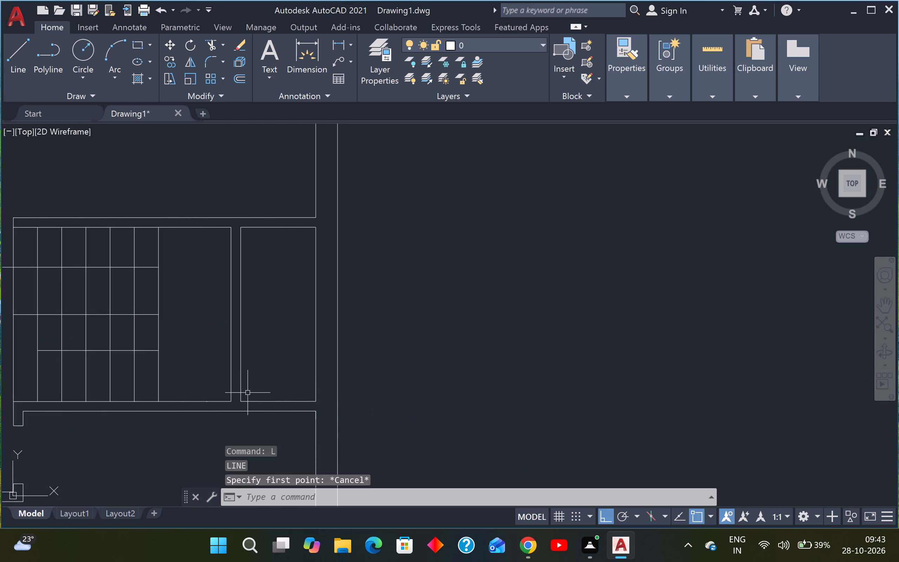
Measure the clear width between the 4" wall pair east of the staircase and the outer wall's inner face.
{"action": "type", "text": "DLI"}
{"action": "key", "text": "space"}
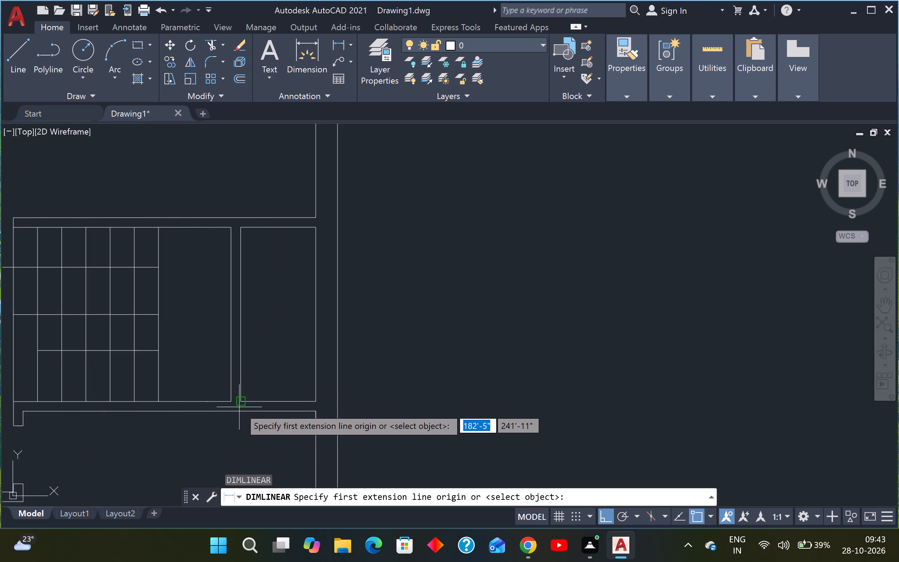
{"action": "scroll", "coordinate": [247, 401], "scroll_direction": "up", "scroll_amount": 2}
{"action": "left_click", "coordinate": [233, 402]}
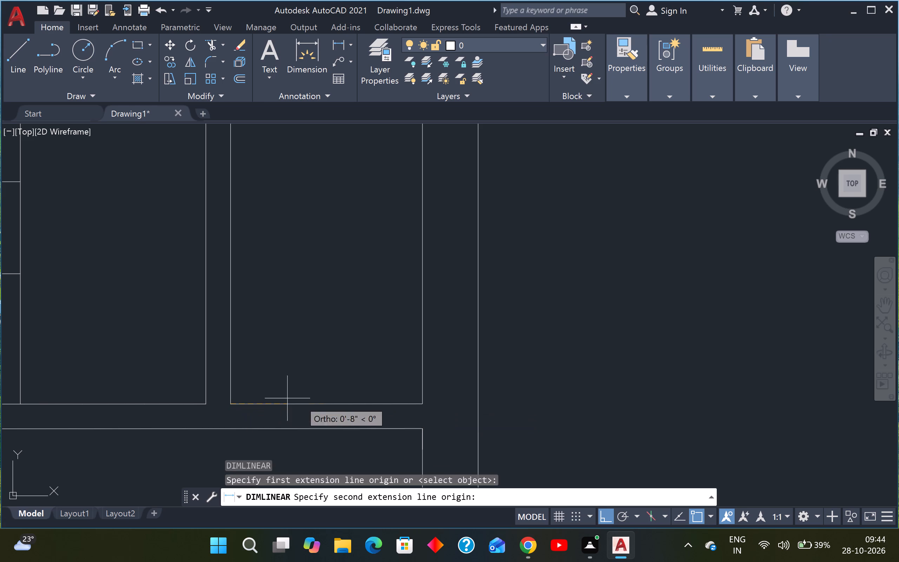
{"action": "left_click", "coordinate": [423, 406]}
{"action": "scroll", "coordinate": [389, 357], "scroll_direction": "down", "scroll_amount": 1}
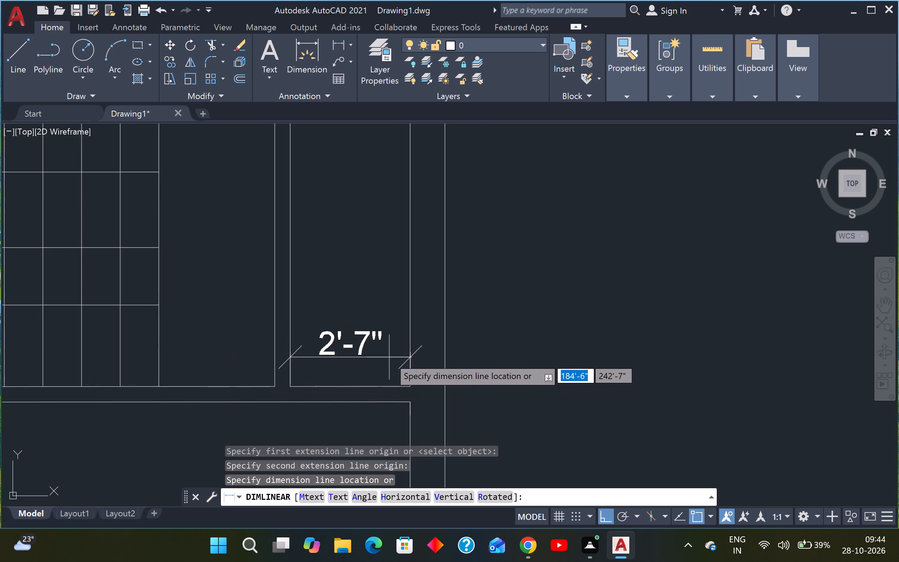
{"action": "scroll", "coordinate": [389, 357], "scroll_direction": "down", "scroll_amount": 1}
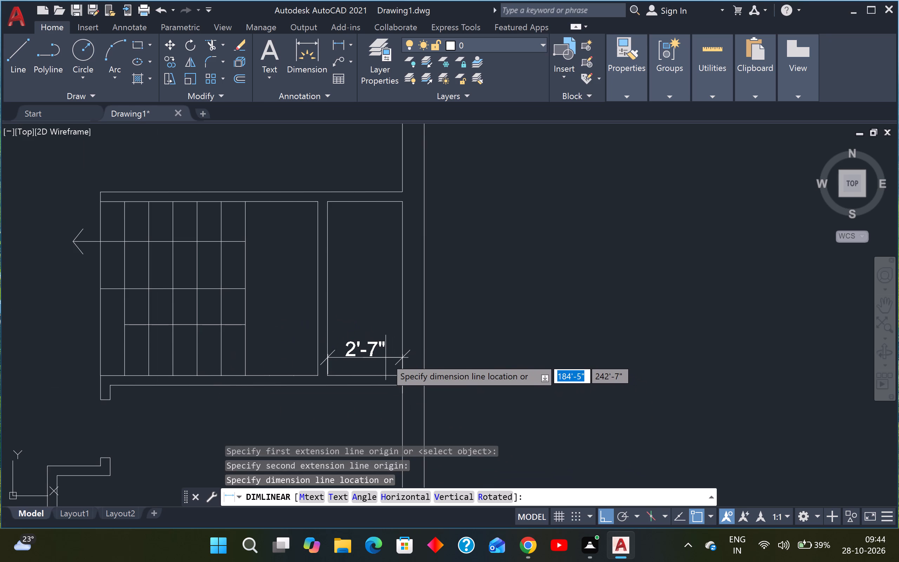
{"action": "key", "text": "grave"}
{"action": "key", "text": "Escape"}
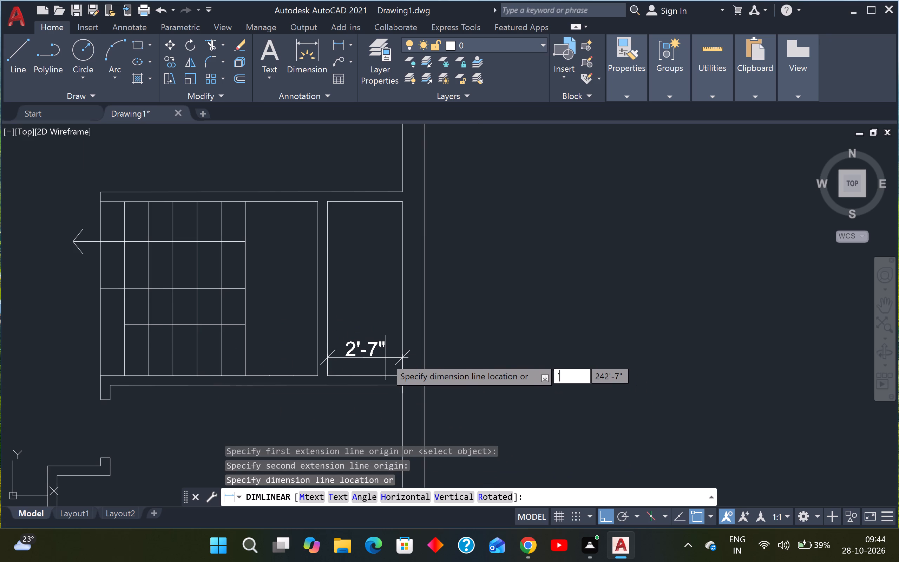
{"action": "key", "text": "Escape"}
{"action": "key", "text": "Escape"}
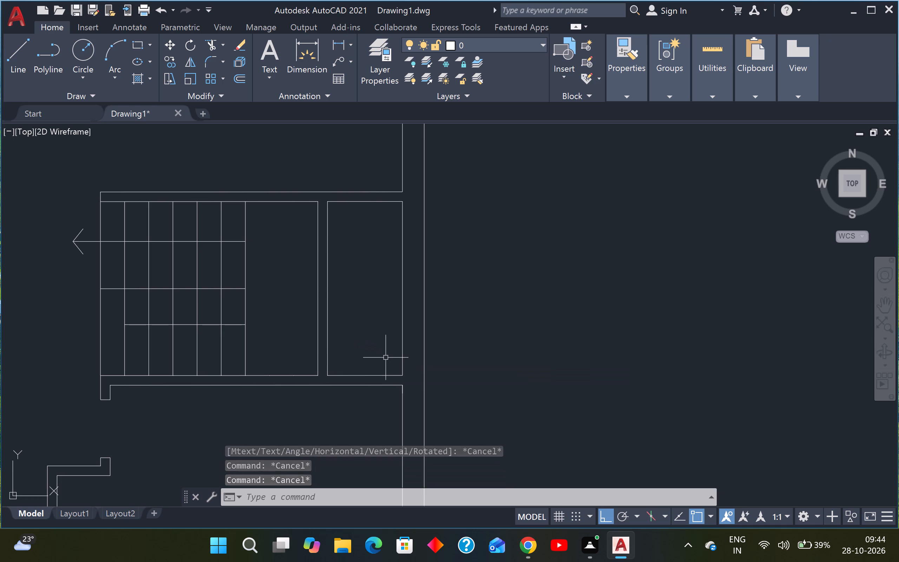
Draw a short line closing the lower partition between its two lines at the outer wall's inner face.
{"action": "type", "text": "L"}
{"action": "key", "text": "space"}
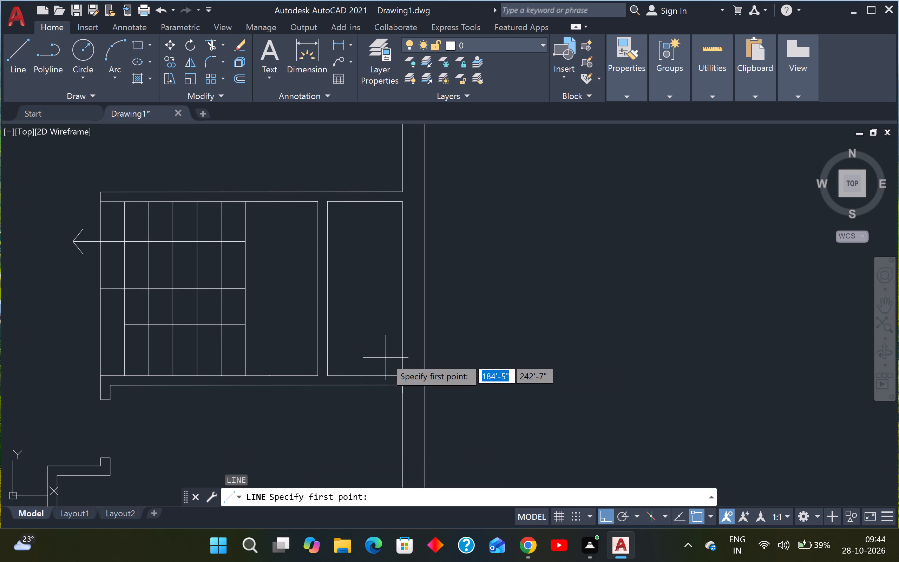
{"action": "scroll", "coordinate": [399, 377], "scroll_direction": "up", "scroll_amount": 3}
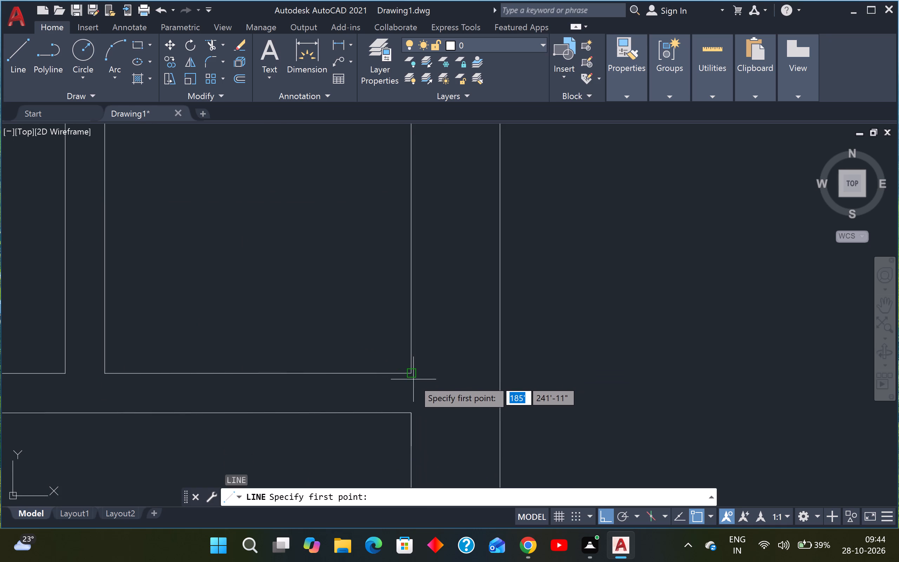
{"action": "left_click", "coordinate": [411, 372]}
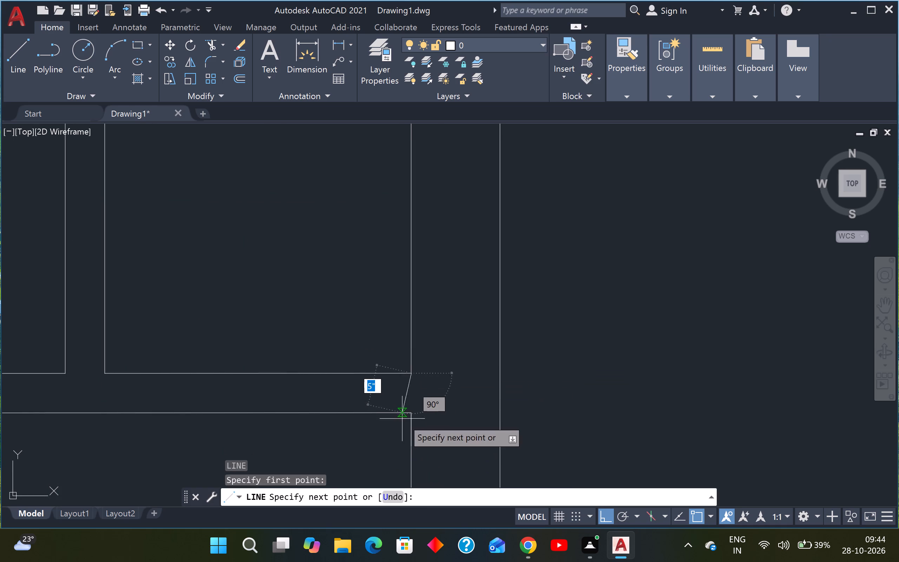
{"action": "left_click", "coordinate": [411, 413]}
{"action": "key", "text": "Escape"}
Draw a short line closing the upper partition between its two lines at the outer wall's inner face.
{"action": "scroll", "coordinate": [411, 413], "scroll_direction": "down", "scroll_amount": 4}
{"action": "key", "text": "space"}
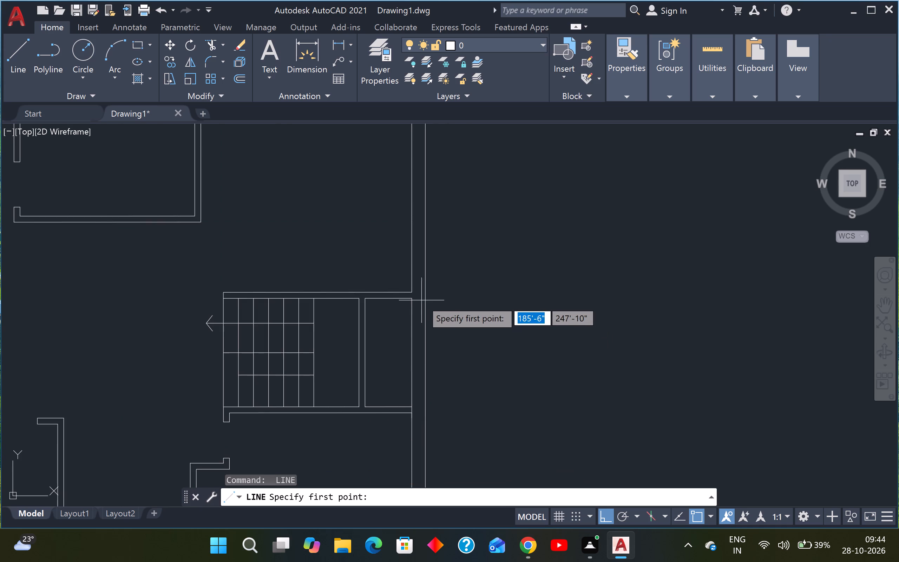
{"action": "scroll", "coordinate": [401, 291], "scroll_direction": "up", "scroll_amount": 3}
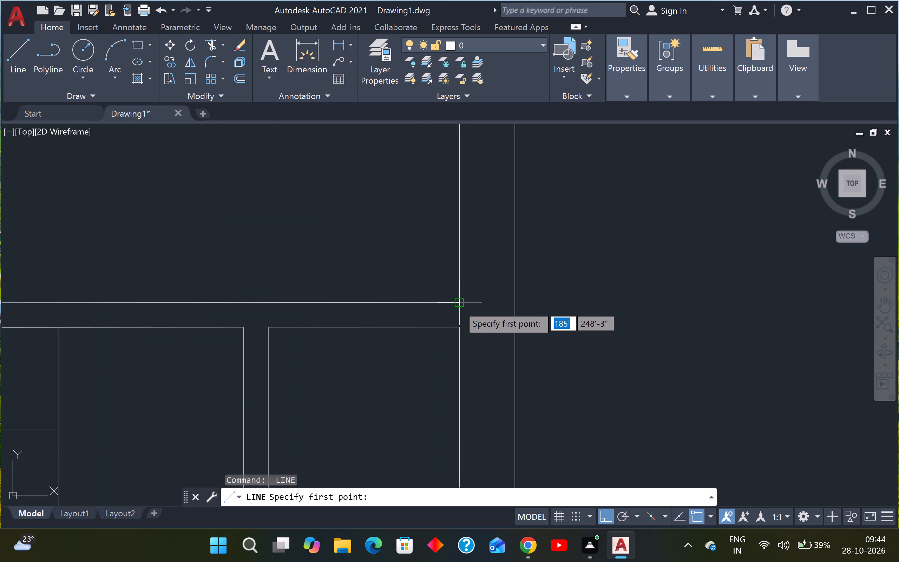
{"action": "left_click", "coordinate": [458, 305]}
{"action": "left_click", "coordinate": [458, 329]}
{"action": "key", "text": "Escape"}
Offset the upper partition's closing line 6" west from the outer wall's inner face.
{"action": "scroll", "coordinate": [424, 339], "scroll_direction": "down", "scroll_amount": 2}
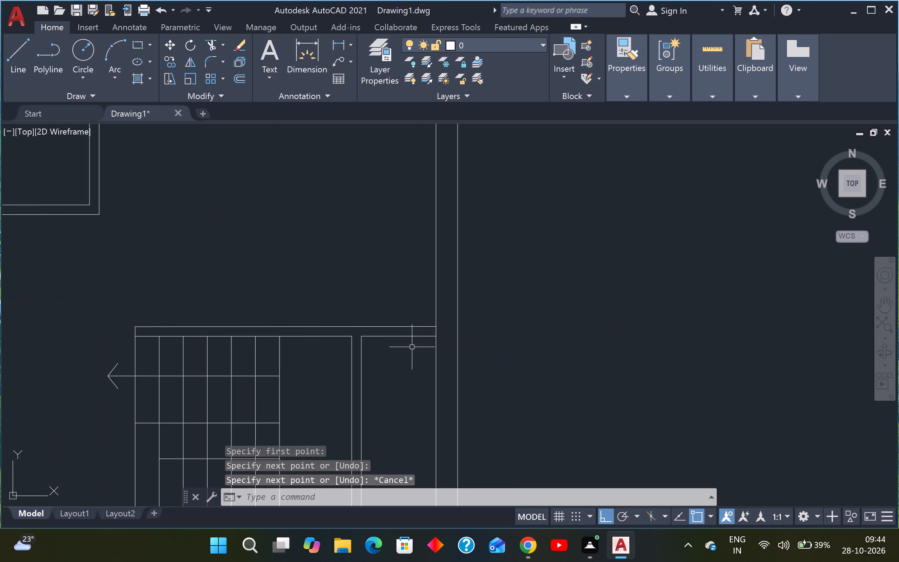
{"action": "key", "text": "o"}
{"action": "key", "text": "space"}
{"action": "key", "text": "6"}
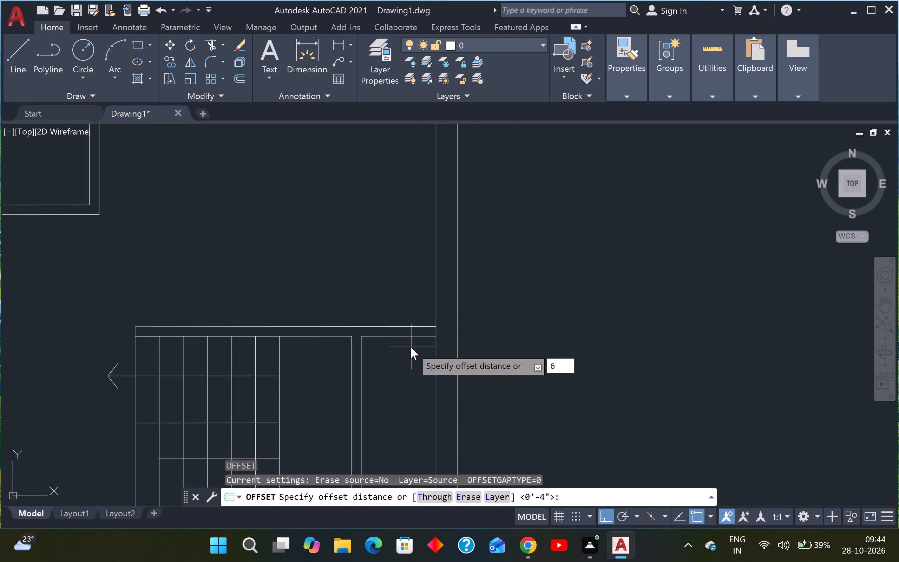
{"action": "key", "text": "shift+quotedbl"}
{"action": "key", "text": "Return"}
{"action": "scroll", "coordinate": [434, 340], "scroll_direction": "up", "scroll_amount": 2}
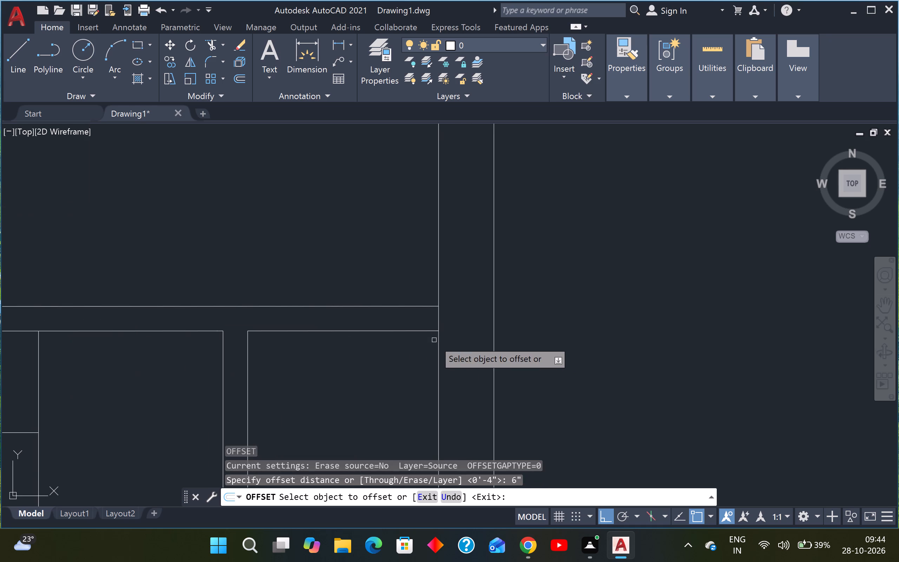
{"action": "left_click", "coordinate": [437, 310]}
{"action": "left_click", "coordinate": [404, 321]}
Offset the lower partition's closing line 6" west from the outer wall's inner face.
{"action": "scroll", "coordinate": [420, 321], "scroll_direction": "down", "scroll_amount": 3}
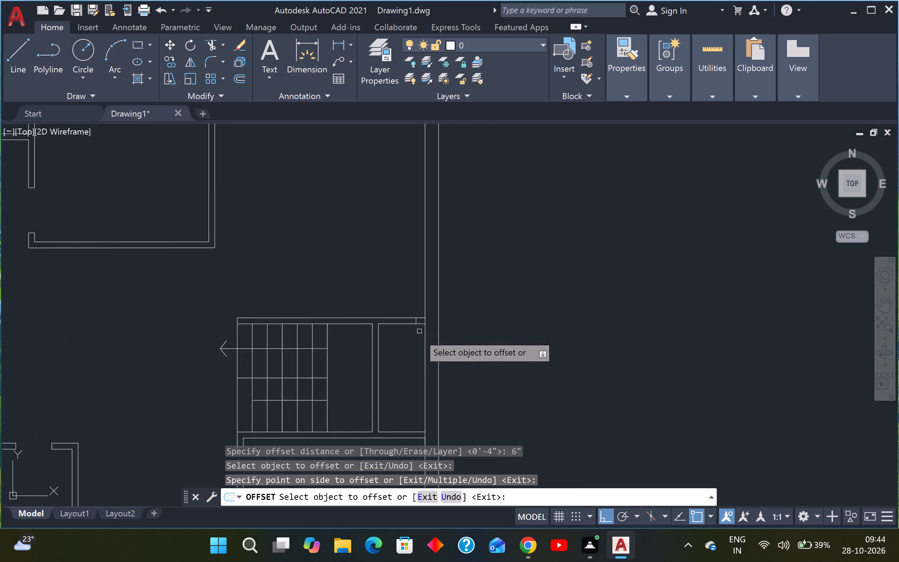
{"action": "scroll", "coordinate": [418, 337], "scroll_direction": "down", "scroll_amount": 1}
{"action": "scroll", "coordinate": [419, 406], "scroll_direction": "up", "scroll_amount": 3}
{"action": "left_click", "coordinate": [433, 372]}
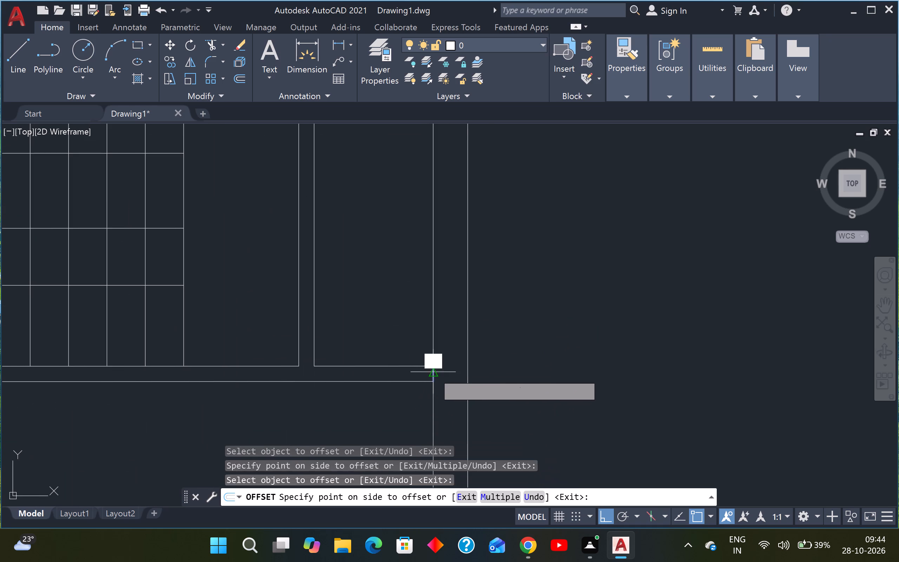
{"action": "left_click", "coordinate": [401, 375]}
{"action": "key", "text": "Escape"}
{"action": "scroll", "coordinate": [397, 374], "scroll_direction": "down", "scroll_amount": 2}
{"action": "key", "text": "Escape"}
{"action": "key", "text": "Escape"}
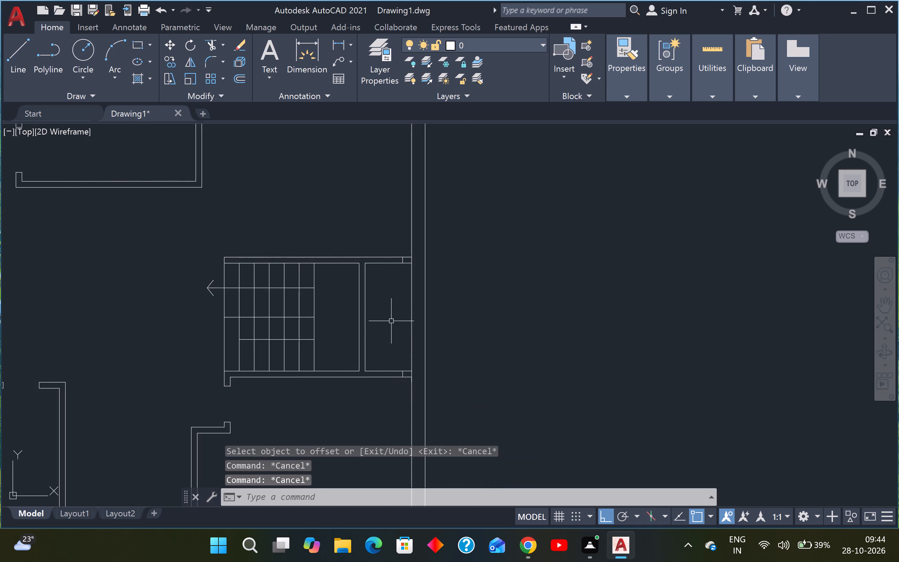
Measure the distance along the lower partition from the 4" wall pair's east face to the 6" offset line.
{"action": "type", "text": "DLI"}
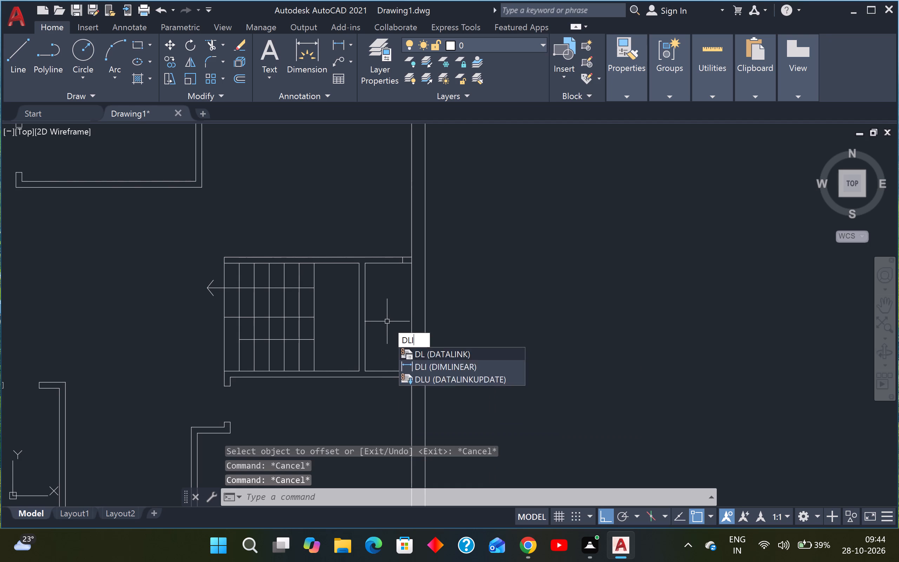
{"action": "key", "text": "space"}
{"action": "scroll", "coordinate": [347, 368], "scroll_direction": "up", "scroll_amount": 2}
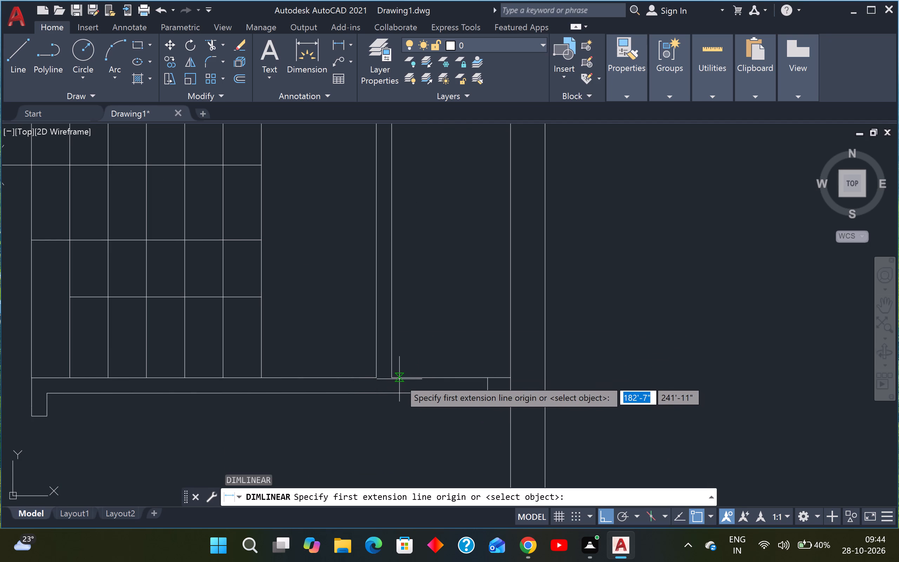
{"action": "left_click", "coordinate": [394, 379]}
{"action": "left_click", "coordinate": [492, 378]}
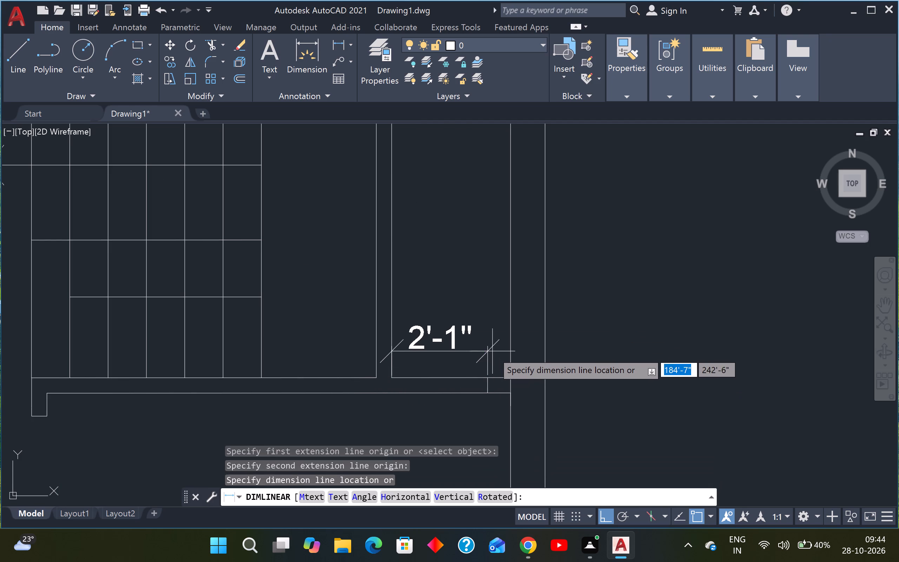
{"action": "key", "text": "Escape"}
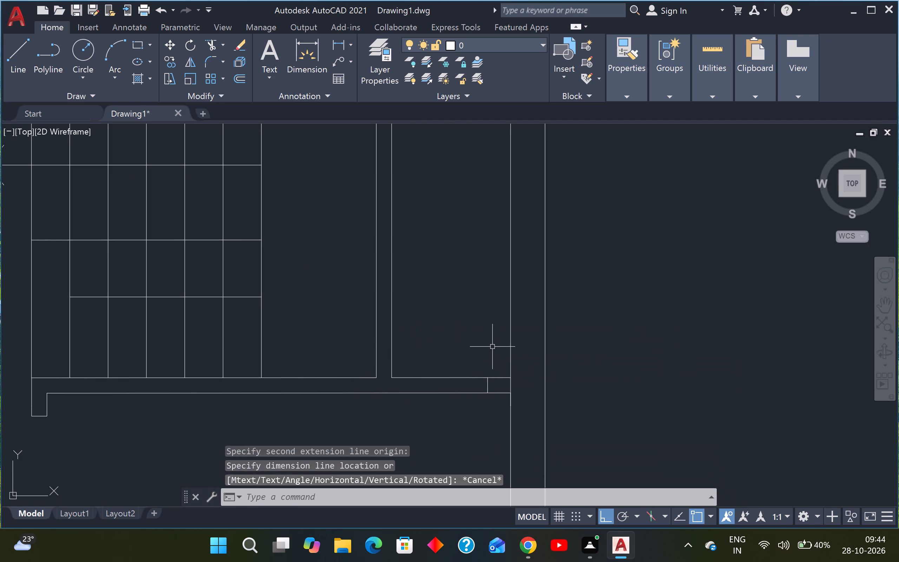
Draw a line about 5" long down across the lower partition from the 4" wall pair's east face corner.
{"action": "type", "text": "L"}
{"action": "key", "text": "space"}
{"action": "scroll", "coordinate": [386, 400], "scroll_direction": "up", "scroll_amount": 3}
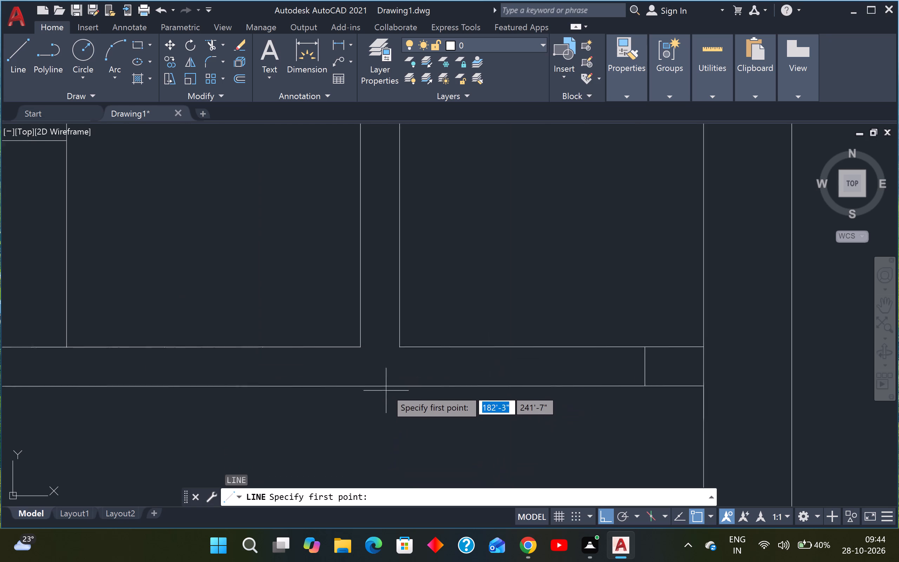
{"action": "scroll", "coordinate": [402, 320], "scroll_direction": "up", "scroll_amount": 3}
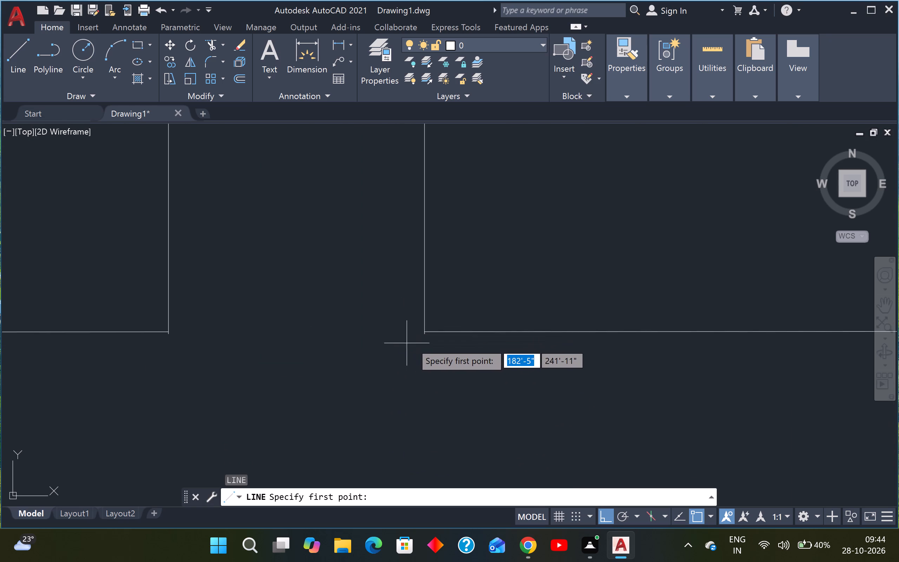
{"action": "scroll", "coordinate": [415, 341], "scroll_direction": "up", "scroll_amount": 3}
{"action": "left_click", "coordinate": [441, 317]}
{"action": "scroll", "coordinate": [441, 318], "scroll_direction": "down", "scroll_amount": 3}
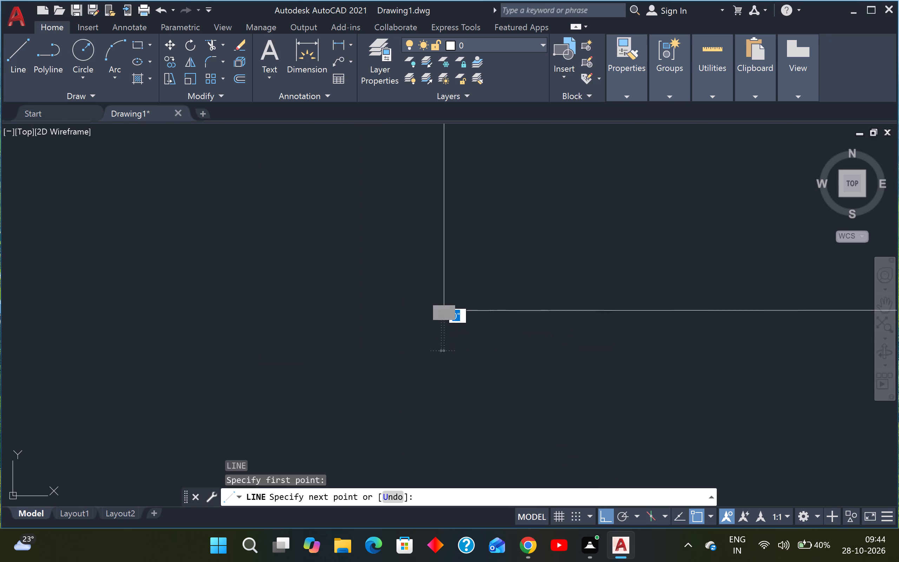
{"action": "scroll", "coordinate": [438, 393], "scroll_direction": "down", "scroll_amount": 4}
{"action": "scroll", "coordinate": [438, 423], "scroll_direction": "up", "scroll_amount": 3}
{"action": "scroll", "coordinate": [439, 435], "scroll_direction": "down", "scroll_amount": 4}
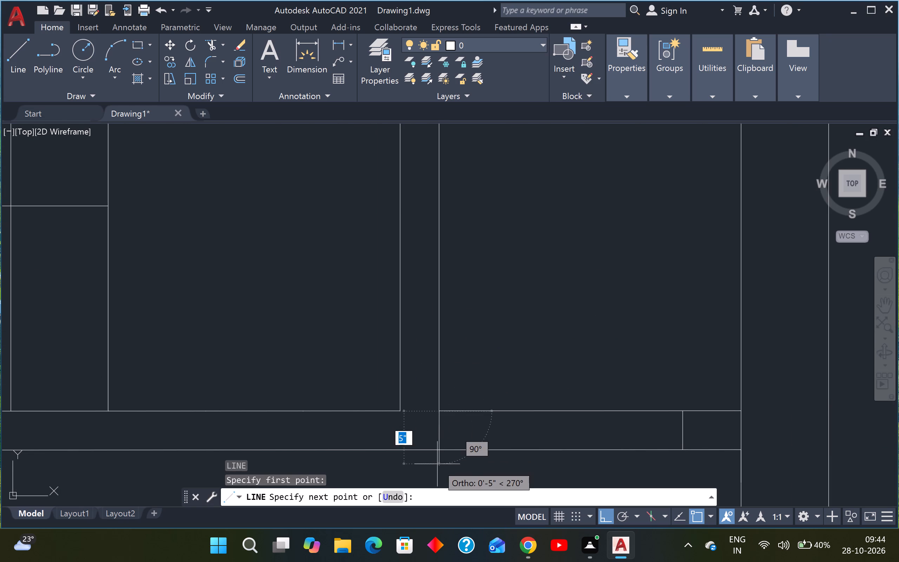
{"action": "left_click", "coordinate": [437, 465]}
{"action": "key", "text": "Escape"}
Draw a line up across and past the upper partition from the 4" wall pair's east face corner.
{"action": "scroll", "coordinate": [444, 415], "scroll_direction": "down", "scroll_amount": 4}
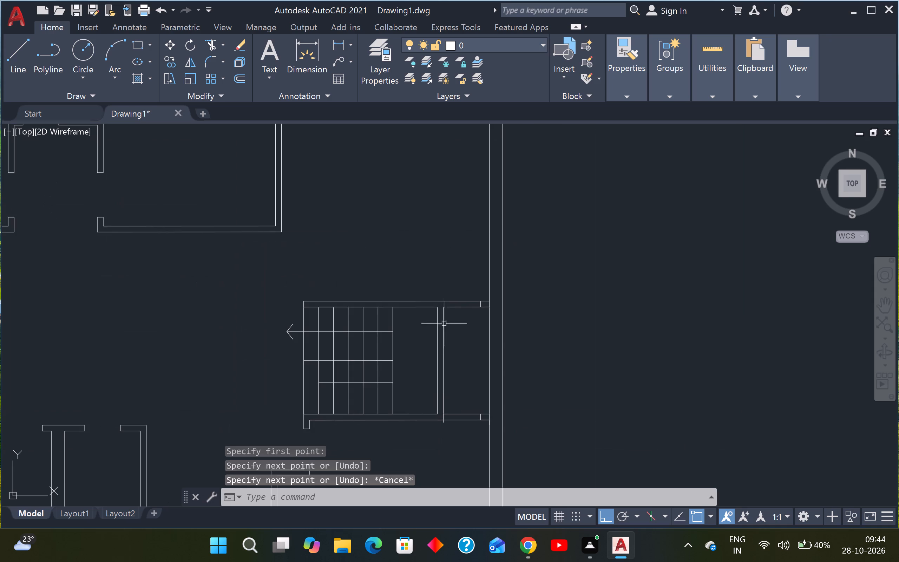
{"action": "scroll", "coordinate": [444, 282], "scroll_direction": "up", "scroll_amount": 4}
{"action": "key", "text": "space"}
{"action": "scroll", "coordinate": [436, 451], "scroll_direction": "up", "scroll_amount": 2}
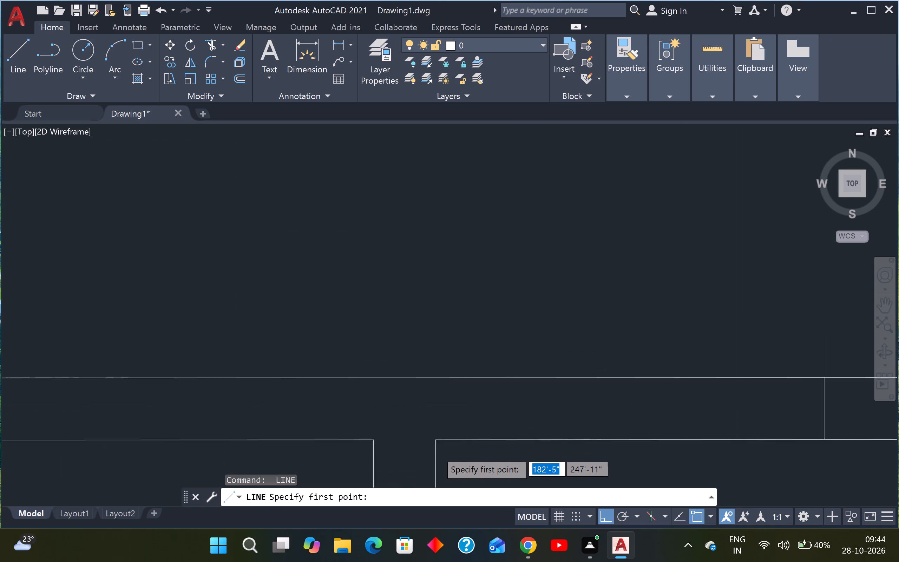
{"action": "scroll", "coordinate": [439, 448], "scroll_direction": "up", "scroll_amount": 3}
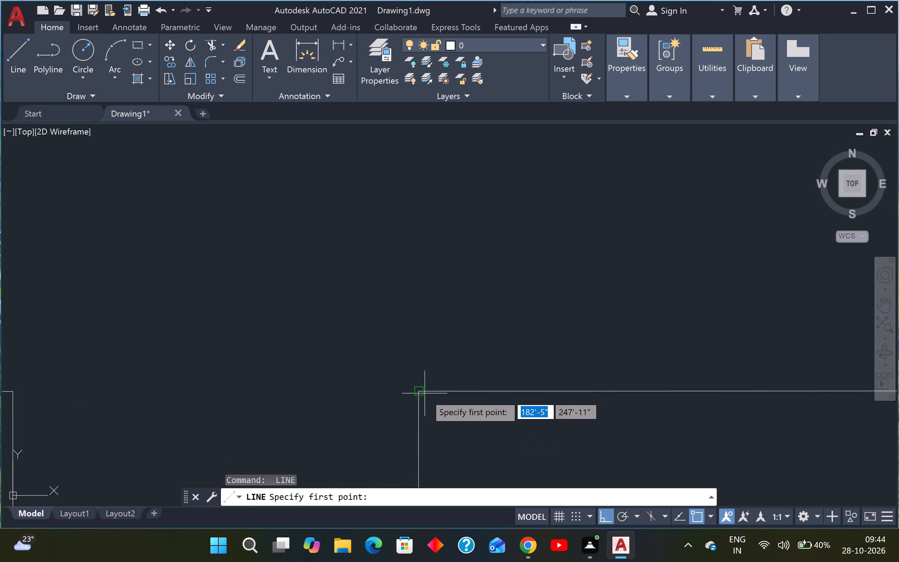
{"action": "left_click", "coordinate": [420, 393]}
{"action": "scroll", "coordinate": [420, 392], "scroll_direction": "down", "scroll_amount": 2}
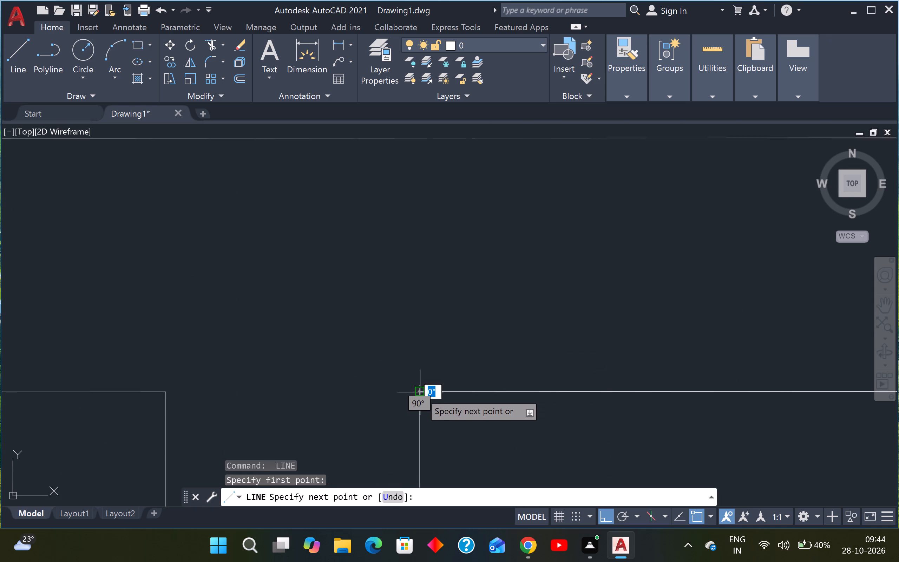
{"action": "scroll", "coordinate": [420, 392], "scroll_direction": "down", "scroll_amount": 1}
{"action": "left_click", "coordinate": [422, 231]}
{"action": "key", "text": "Escape"}
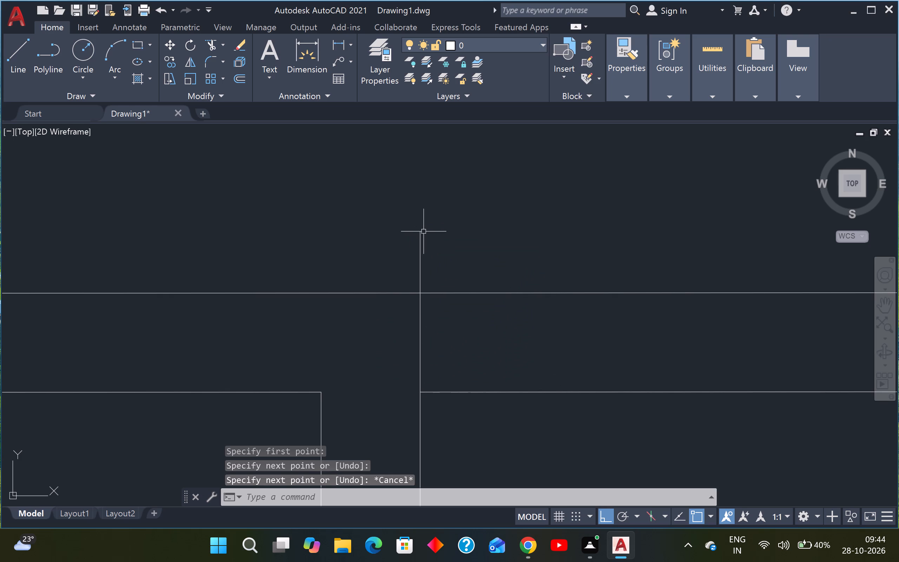
Trim the new line's overrun above the upper partition.
{"action": "type", "text": "TR"}
{"action": "key", "text": "space"}
{"action": "left_click", "coordinate": [430, 233]}
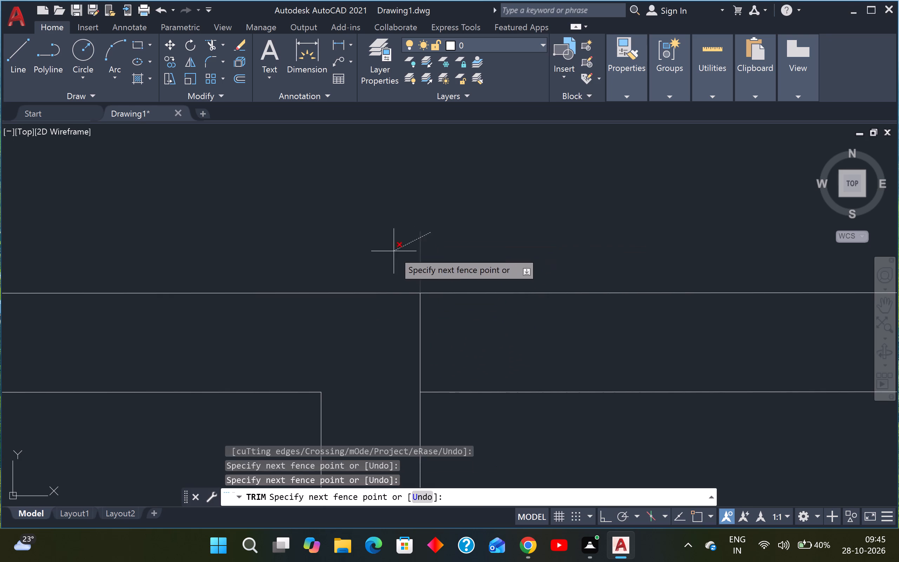
{"action": "left_click", "coordinate": [394, 251]}
Trim the matching line's overrun below the lower partition.
{"action": "scroll", "coordinate": [394, 251], "scroll_direction": "down", "scroll_amount": 4}
{"action": "scroll", "coordinate": [398, 319], "scroll_direction": "down", "scroll_amount": 4}
{"action": "scroll", "coordinate": [401, 370], "scroll_direction": "up", "scroll_amount": 2}
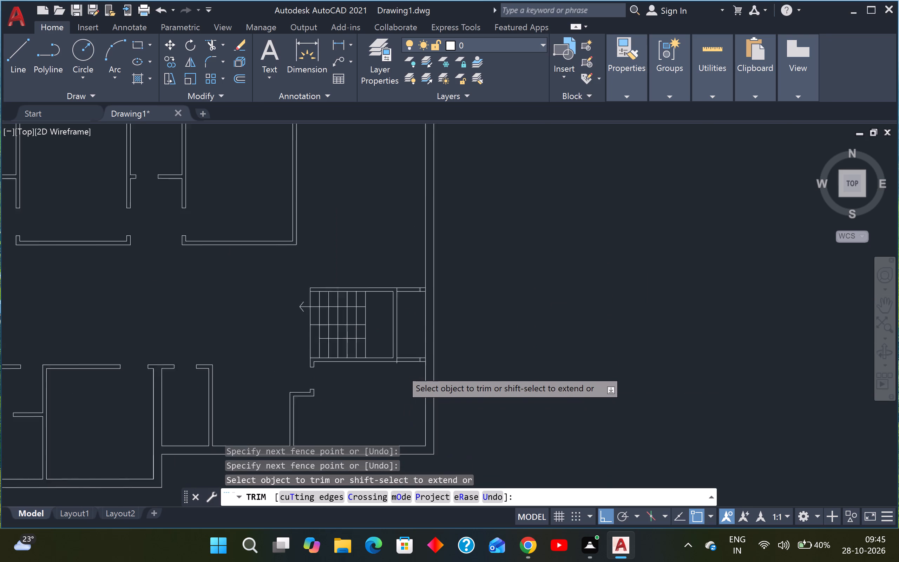
{"action": "scroll", "coordinate": [401, 370], "scroll_direction": "up", "scroll_amount": 5}
{"action": "left_click", "coordinate": [387, 324]}
{"action": "left_click", "coordinate": [370, 326]}
{"action": "scroll", "coordinate": [371, 326], "scroll_direction": "down", "scroll_amount": 6}
{"action": "key", "text": "Escape"}
{"action": "key", "text": "Escape"}
Offset the short line across the lower partition at the 4" wall's east face 1" to the east.
{"action": "type", "text": "O 1"}
{"action": "key", "text": "shift+quotedbl"}
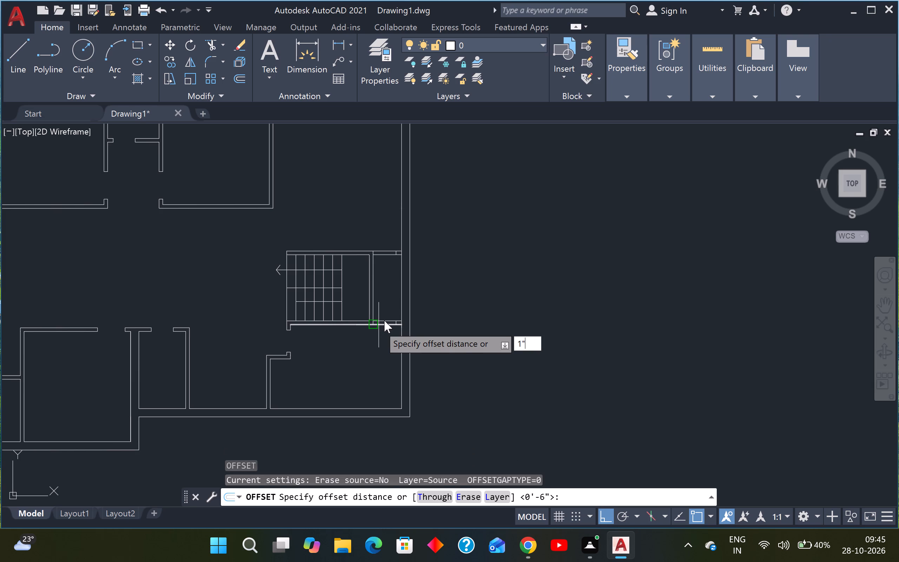
{"action": "key", "text": "Return"}
{"action": "scroll", "coordinate": [379, 325], "scroll_direction": "up", "scroll_amount": 5}
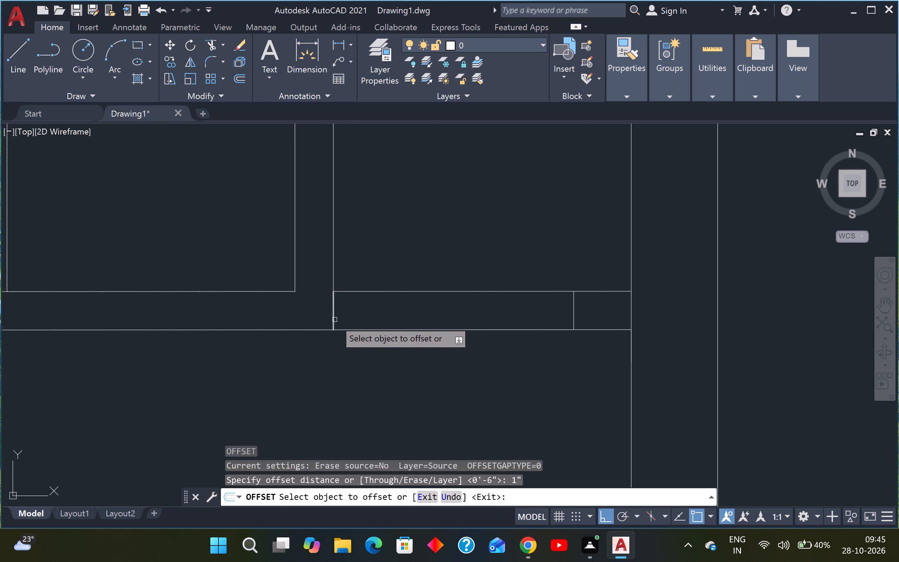
{"action": "left_click", "coordinate": [334, 320]}
{"action": "left_click", "coordinate": [367, 314]}
Offset the short line across the upper partition at the 4" wall's east face 1" to the east.
{"action": "scroll", "coordinate": [367, 313], "scroll_direction": "down", "scroll_amount": 3}
{"action": "scroll", "coordinate": [360, 226], "scroll_direction": "down", "scroll_amount": 3}
{"action": "scroll", "coordinate": [360, 204], "scroll_direction": "up", "scroll_amount": 6}
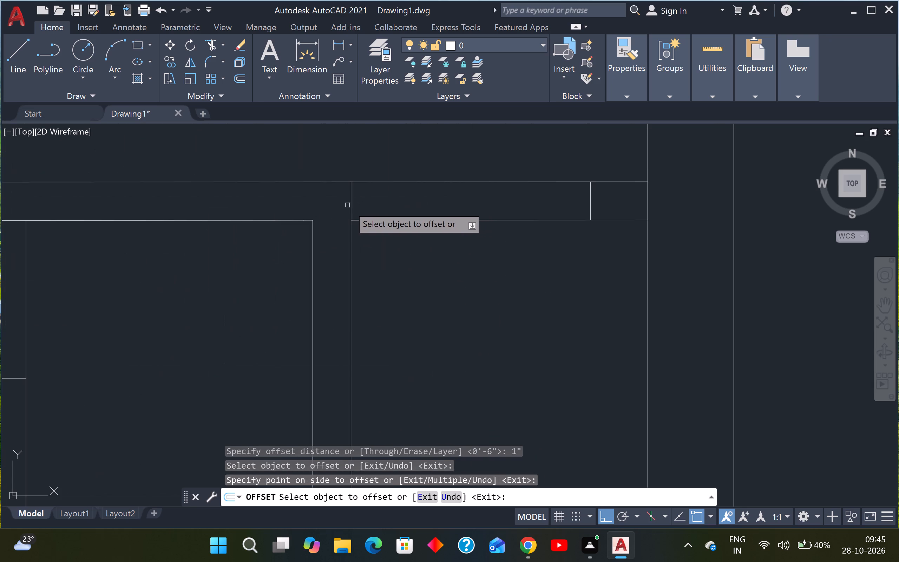
{"action": "left_click", "coordinate": [349, 205]}
{"action": "left_click", "coordinate": [385, 206]}
{"action": "key", "text": "Escape"}
{"action": "key", "text": "Escape"}
Measure the opening width between the two short jamb lines across the upper partition with a linear dimension.
{"action": "key", "text": "d"}
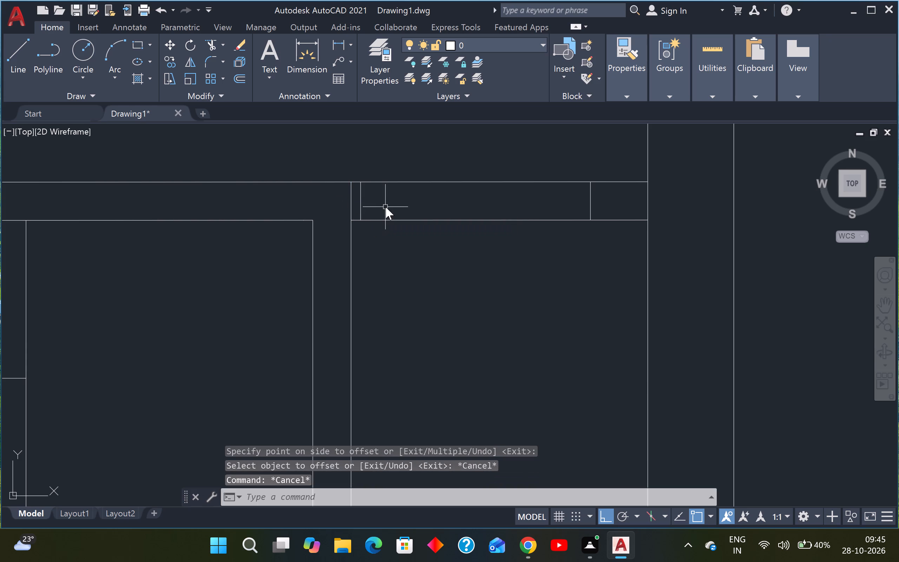
{"action": "type", "text": "LIN"}
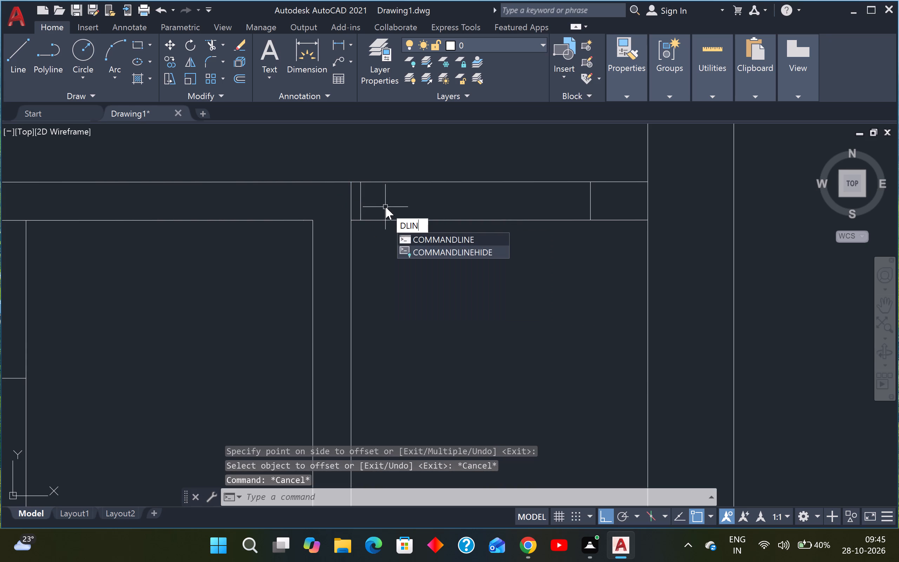
{"action": "key", "text": "BackSpace"}
{"action": "key", "text": "space"}
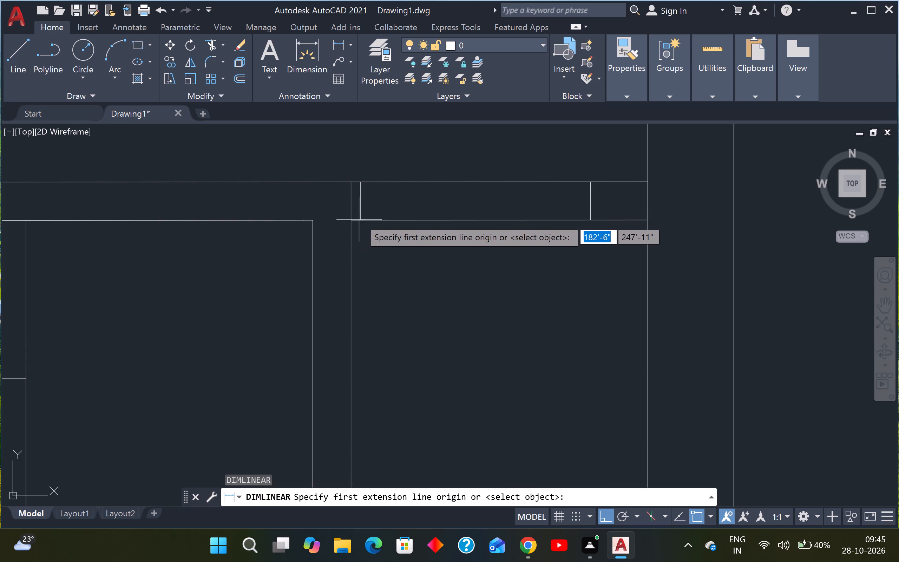
{"action": "left_click", "coordinate": [361, 218]}
{"action": "left_click", "coordinate": [590, 218]}
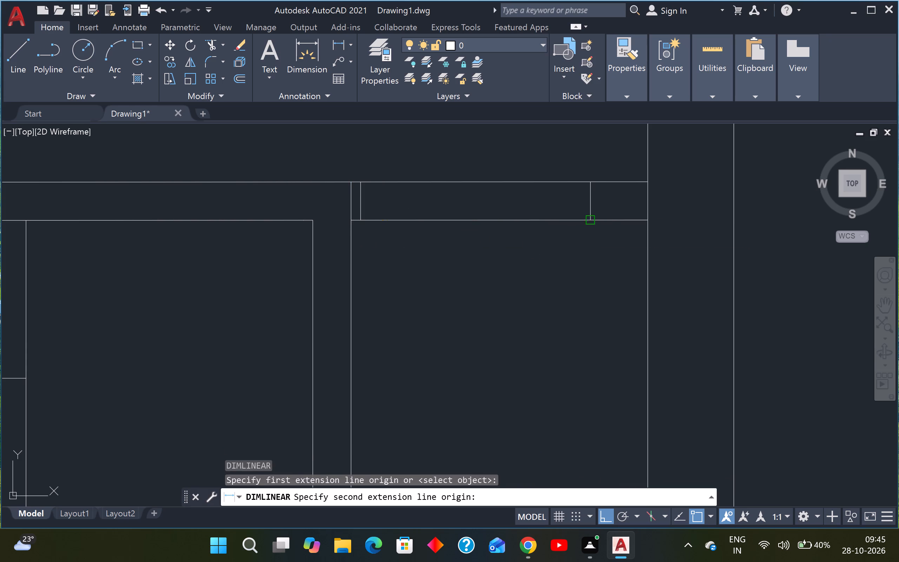
{"action": "key", "text": "Escape"}
Trim away the original short line across the upper partition at the 4" wall's east face.
{"action": "type", "text": "TR"}
{"action": "key", "text": "space"}
{"action": "scroll", "coordinate": [347, 198], "scroll_direction": "up", "scroll_amount": 3}
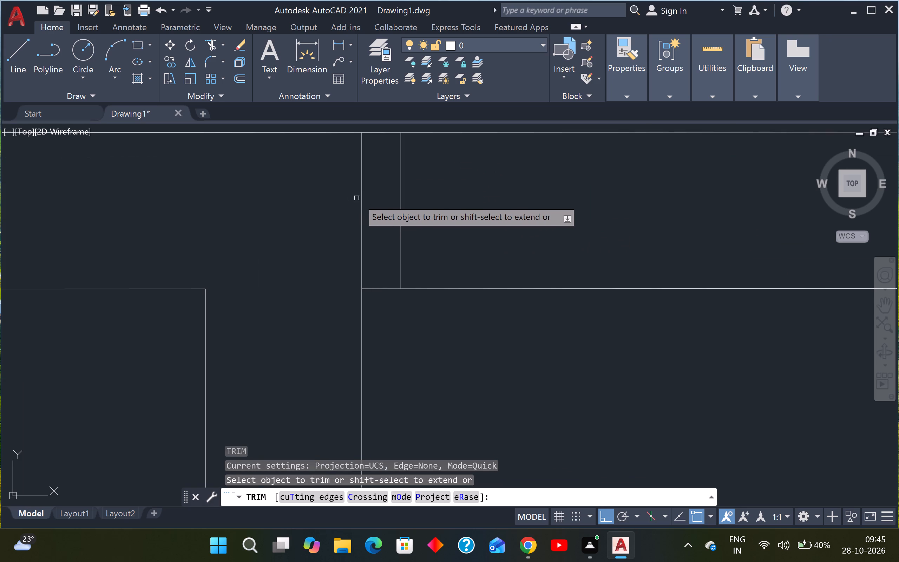
{"action": "left_click", "coordinate": [363, 196]}
Trim both upper partition lines between the two jamb lines to open the passage east of the staircase.
{"action": "scroll", "coordinate": [370, 205], "scroll_direction": "down", "scroll_amount": 3}
{"action": "left_click", "coordinate": [475, 171]}
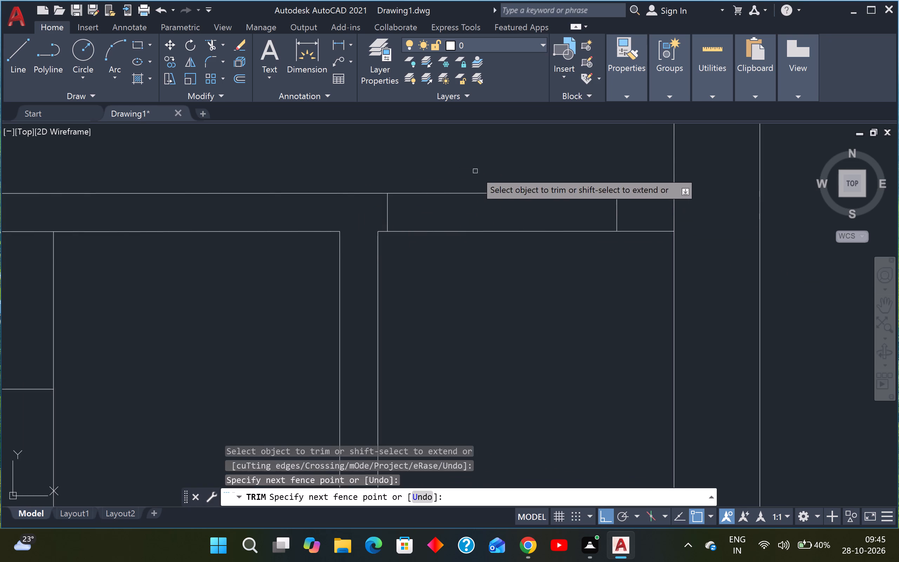
{"action": "left_click", "coordinate": [494, 133]}
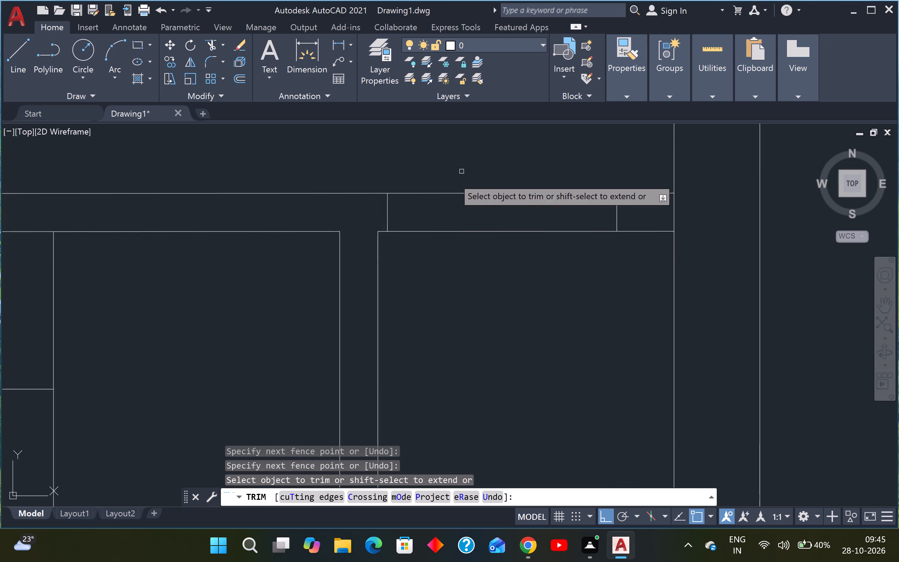
{"action": "left_click", "coordinate": [373, 214], "text": "shift"}
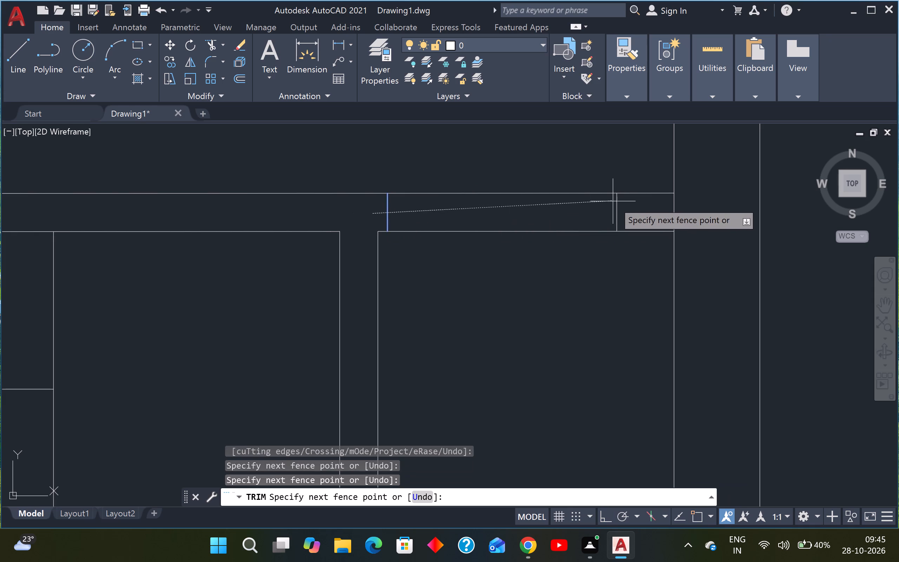
{"action": "left_click", "coordinate": [633, 218], "text": "shift"}
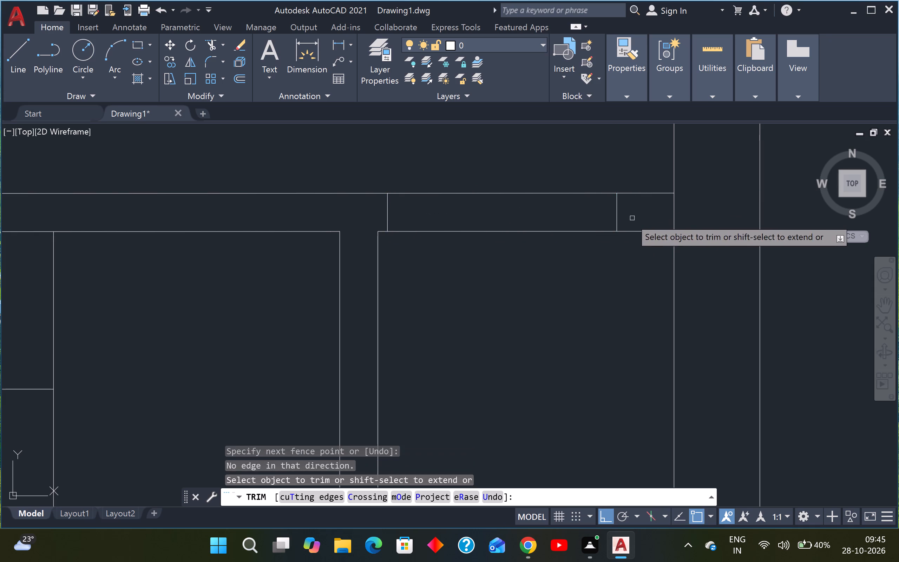
{"action": "left_click", "coordinate": [533, 169]}
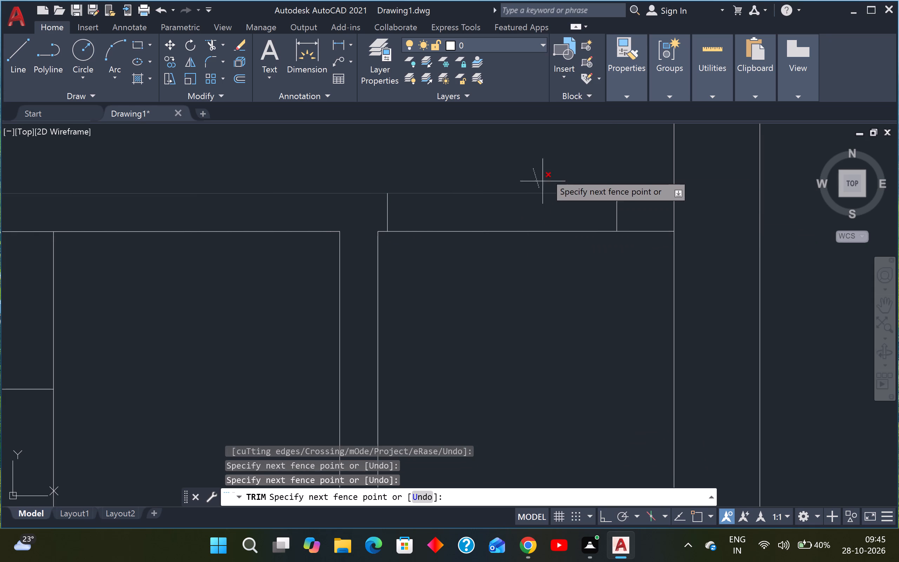
{"action": "left_click", "coordinate": [547, 168]}
{"action": "left_click_drag", "start_coordinate": [411, 205], "coordinate": [404, 205], "text": "shift"}
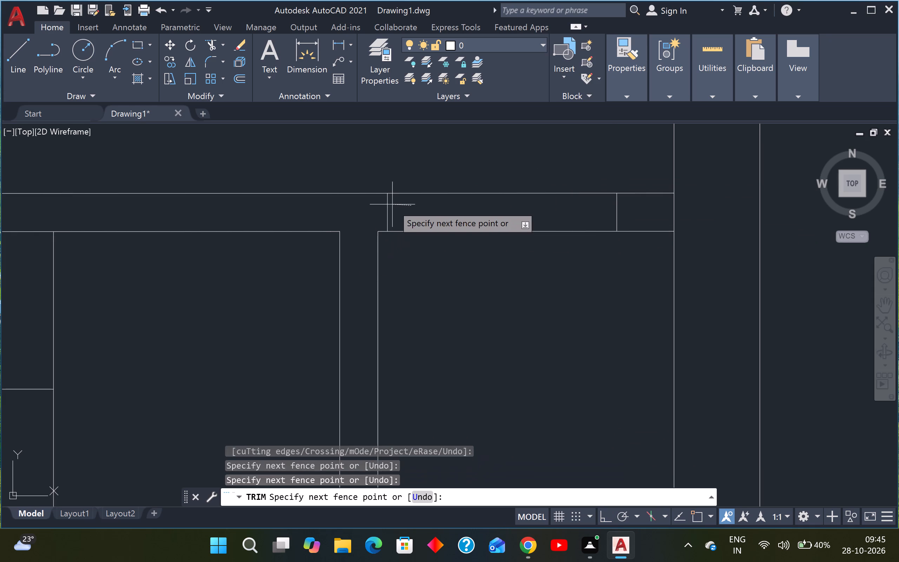
{"action": "left_click", "coordinate": [379, 204], "text": "shift"}
{"action": "left_click", "coordinate": [462, 172]}
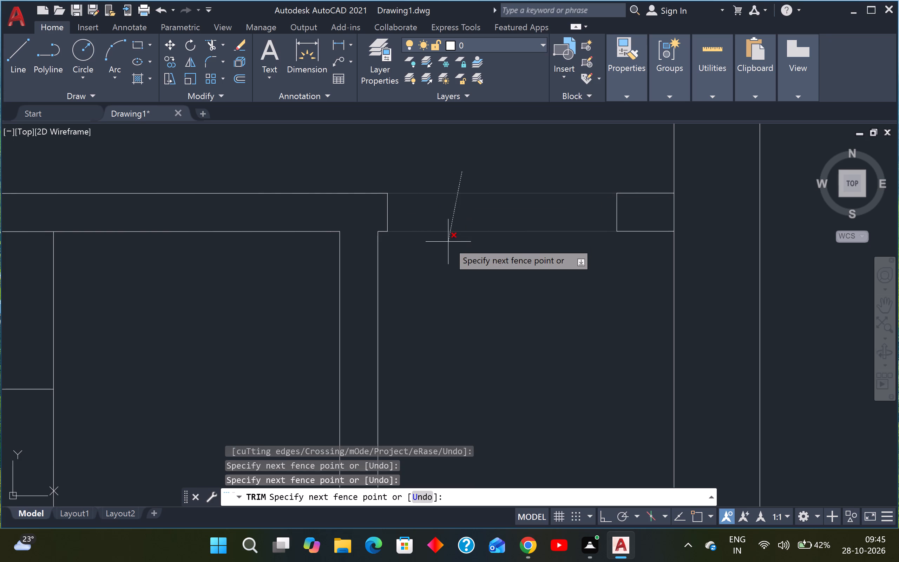
{"action": "left_click", "coordinate": [448, 242]}
Trim away the original short line across the lower partition at the 4" wall's east face.
{"action": "scroll", "coordinate": [452, 236], "scroll_direction": "down", "scroll_amount": 3}
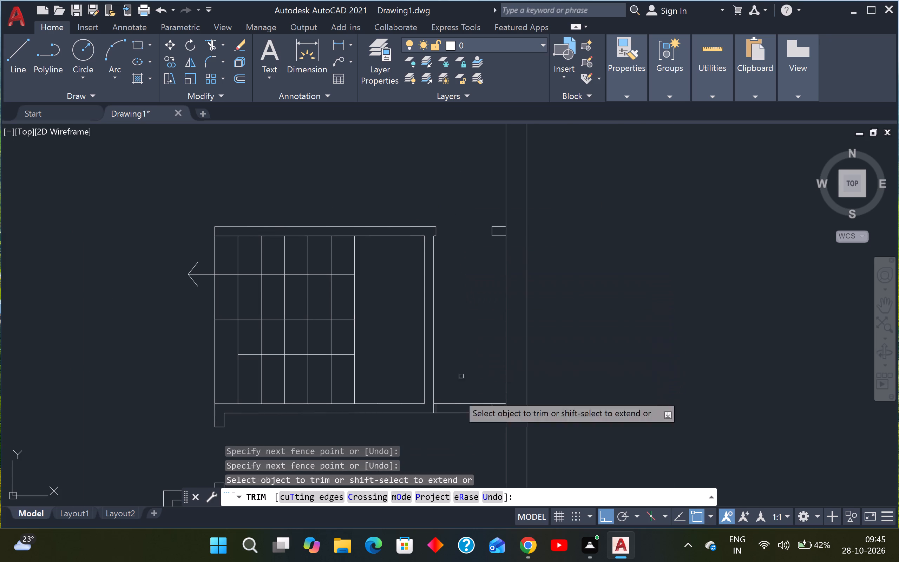
{"action": "middle_click_drag", "start_coordinate": [446, 445], "coordinate": [424, 368]}
{"action": "scroll", "coordinate": [414, 336], "scroll_direction": "up", "scroll_amount": 3}
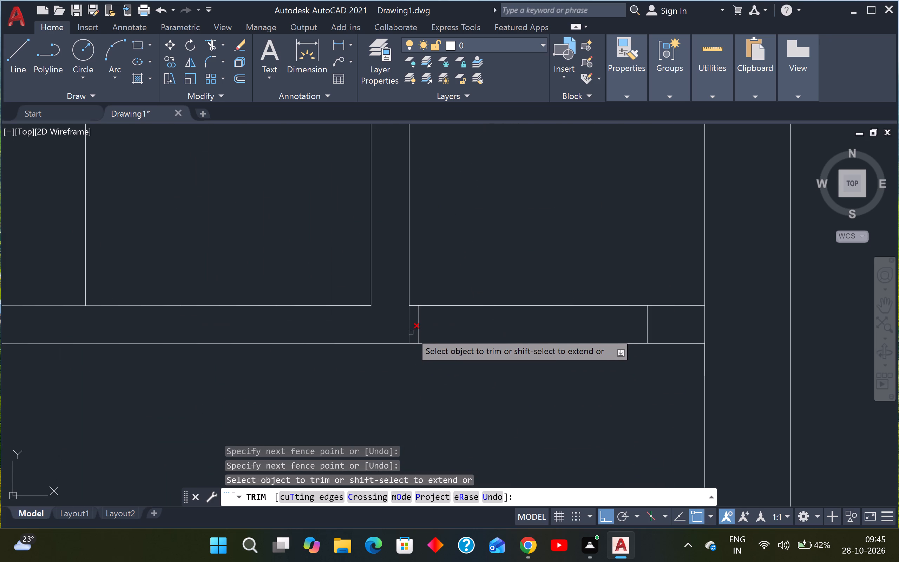
{"action": "left_click", "coordinate": [411, 333]}
Trim both lower partition lines between the two jamb lines to open the passage southeast of the staircase.
{"action": "left_click_drag", "start_coordinate": [413, 327], "coordinate": [416, 325], "text": "shift"}
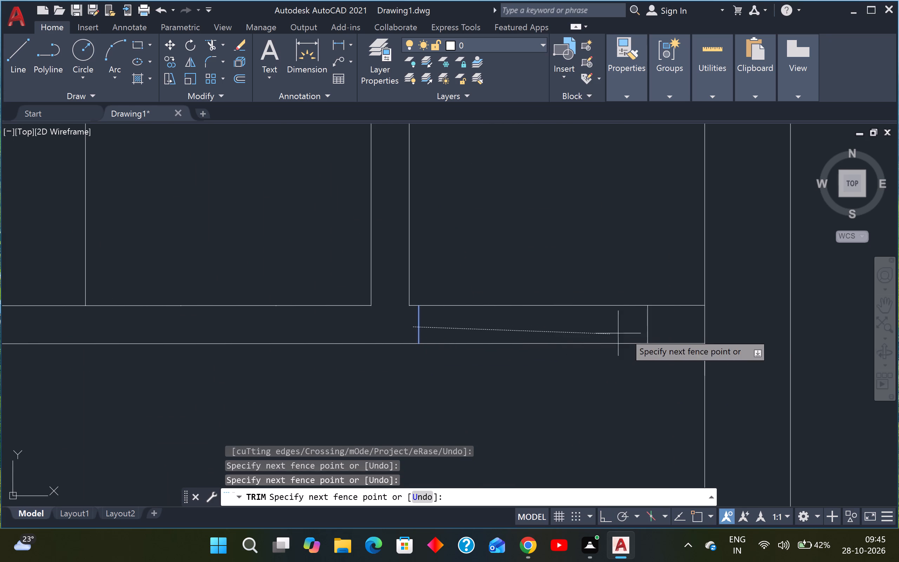
{"action": "left_click", "coordinate": [658, 320], "text": "shift"}
{"action": "left_click", "coordinate": [460, 323], "text": "shift"}
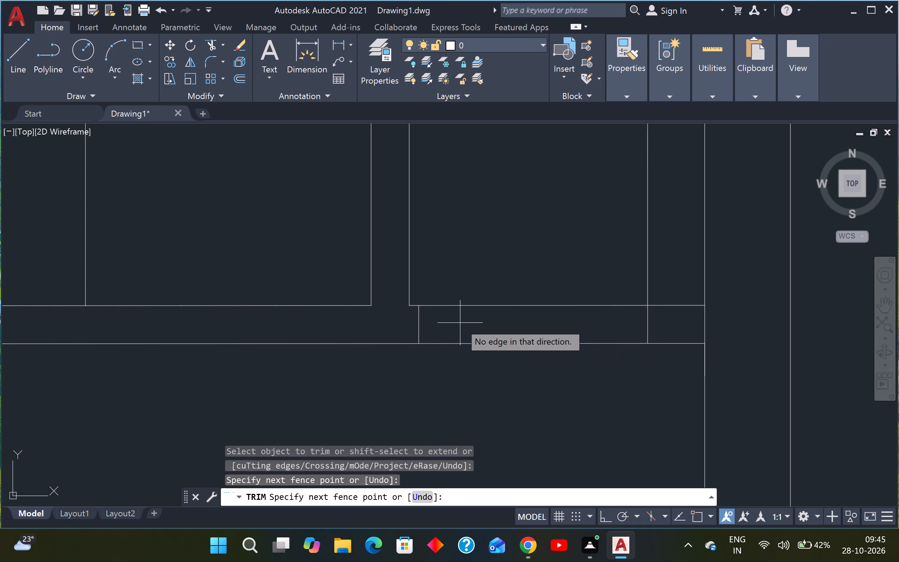
{"action": "left_click", "coordinate": [402, 324], "text": "shift"}
{"action": "left_click_drag", "start_coordinate": [545, 279], "coordinate": [545, 293]}
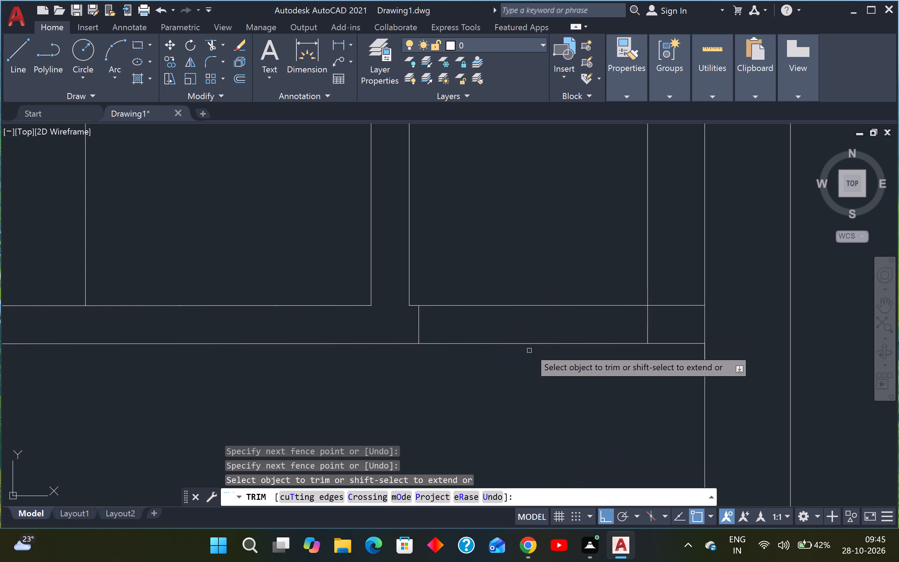
{"action": "left_click", "coordinate": [536, 298]}
{"action": "left_click", "coordinate": [522, 369]}
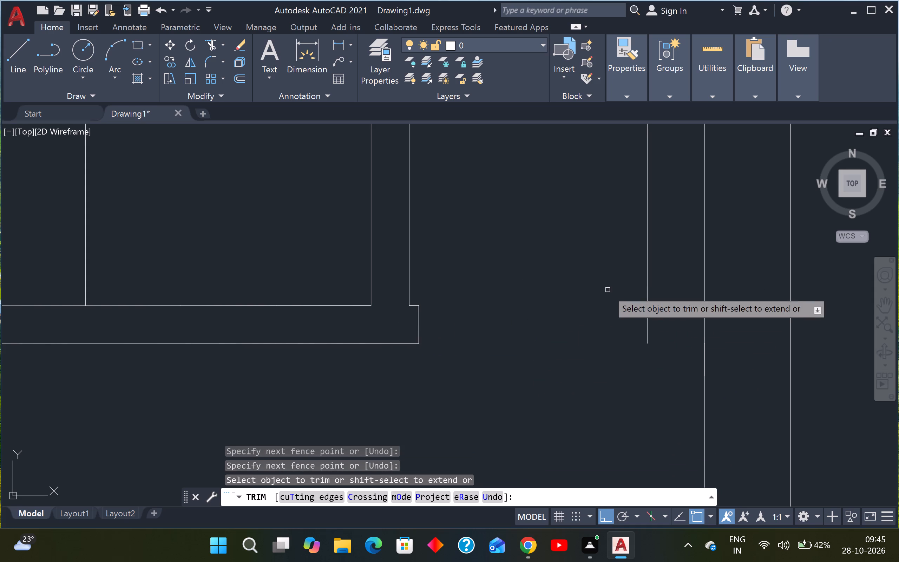
Trim the vertical line running up from the lower opening's east jamb, above the partition stub.
{"action": "left_click", "coordinate": [665, 270]}
{"action": "left_click", "coordinate": [631, 274]}
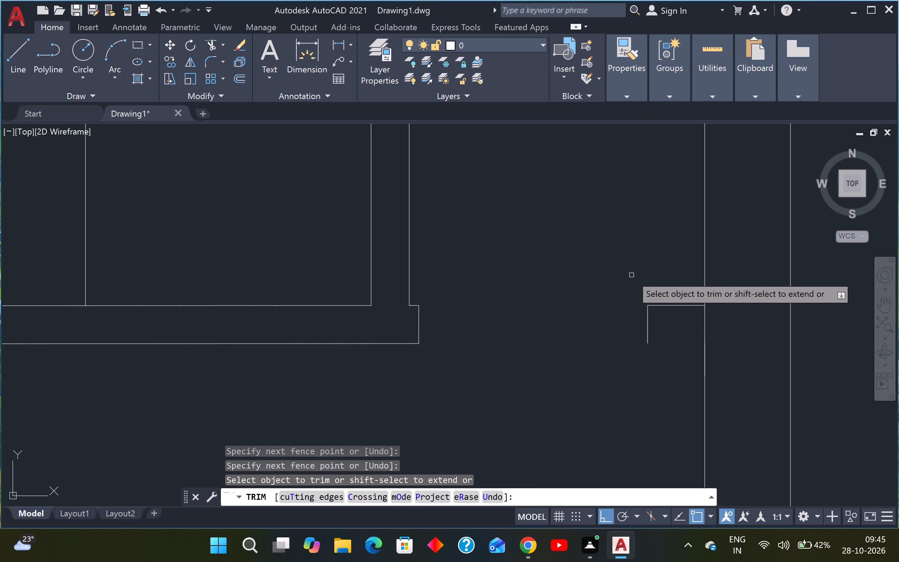
{"action": "key", "text": "l"}
{"action": "key", "text": "space"}
{"action": "key", "text": "Escape"}
{"action": "key", "text": "Escape"}
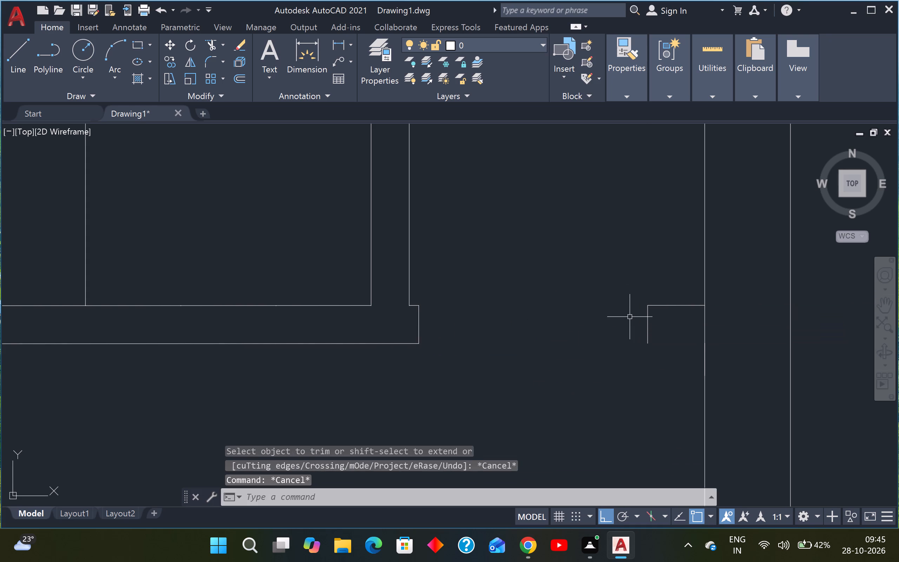
Draw a horizontal line from the lower end of the lower opening's east jamb to past the outer wall's inner face.
{"action": "key", "text": "l"}
{"action": "key", "text": "space"}
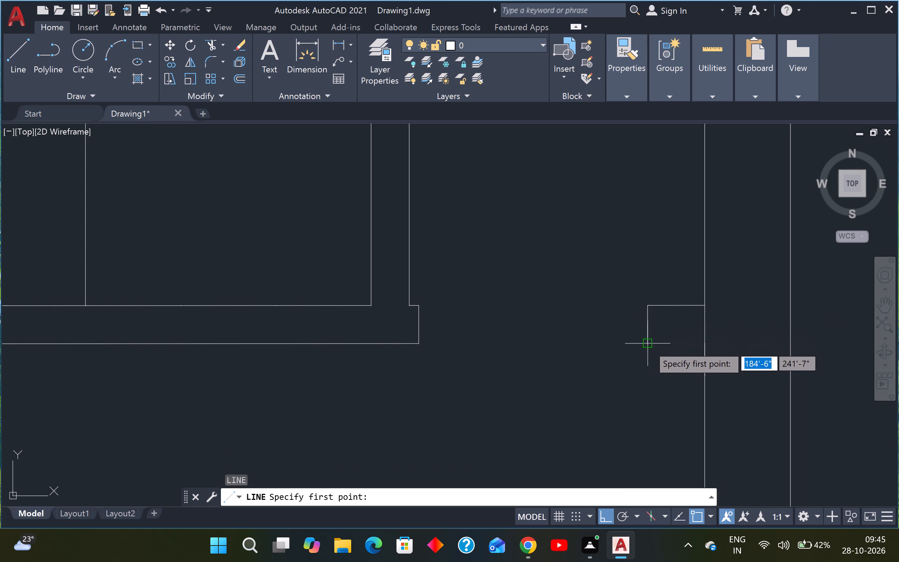
{"action": "left_click", "coordinate": [648, 345]}
{"action": "left_click", "coordinate": [744, 343]}
{"action": "key", "text": "Escape"}
Trim the new line's overrun beyond the east outer wall's inner face.
{"action": "type", "text": "TR"}
{"action": "key", "text": "space"}
{"action": "left_click", "coordinate": [742, 328]}
{"action": "left_click", "coordinate": [729, 355]}
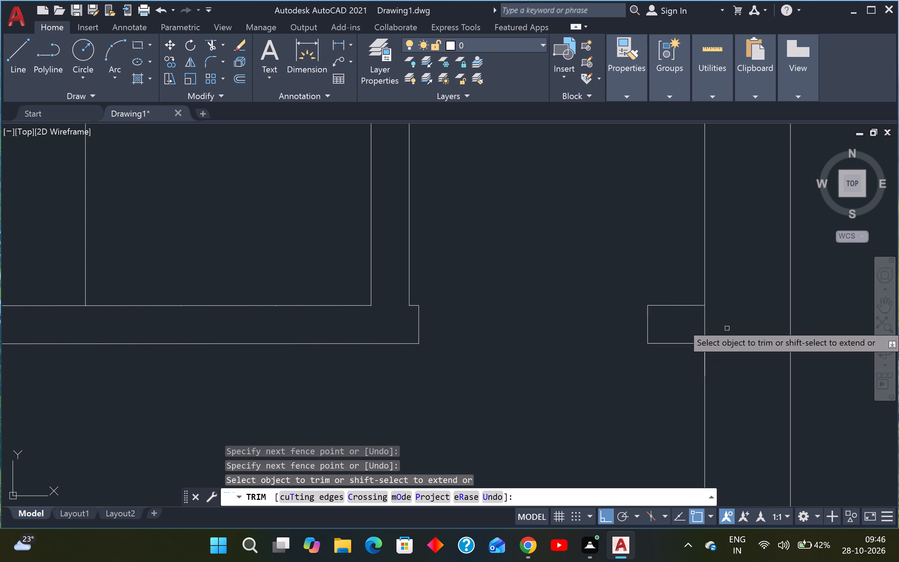
Trim the east outer wall's inner line where the lower and upper partition stubs beside the staircase join it.
{"action": "left_click", "coordinate": [724, 320]}
{"action": "left_click", "coordinate": [690, 325]}
{"action": "scroll", "coordinate": [690, 325], "scroll_direction": "down", "scroll_amount": 4}
{"action": "middle_click_drag", "start_coordinate": [663, 315], "coordinate": [610, 325]}
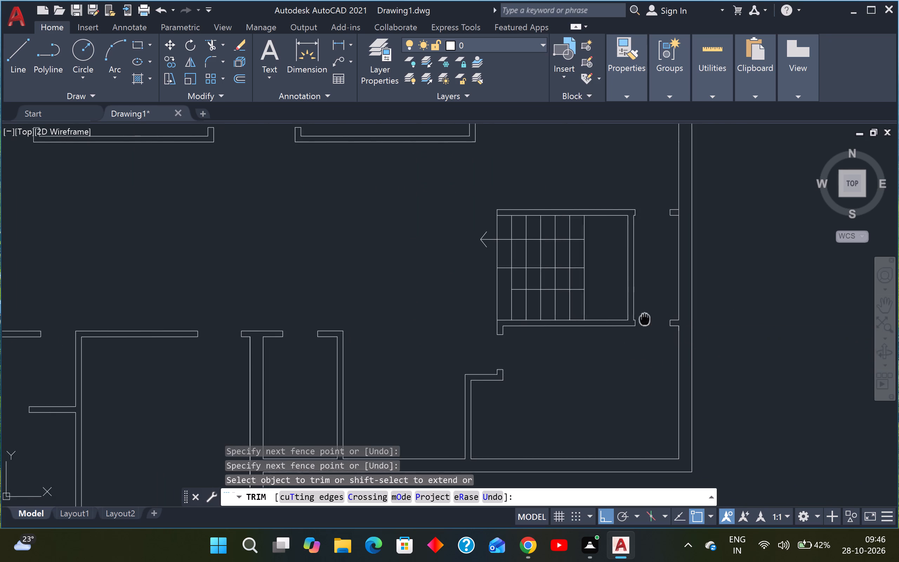
{"action": "middle_click_drag", "start_coordinate": [610, 325], "coordinate": [532, 332]}
{"action": "scroll", "coordinate": [541, 223], "scroll_direction": "up", "scroll_amount": 3}
{"action": "scroll", "coordinate": [576, 224], "scroll_direction": "up", "scroll_amount": 2}
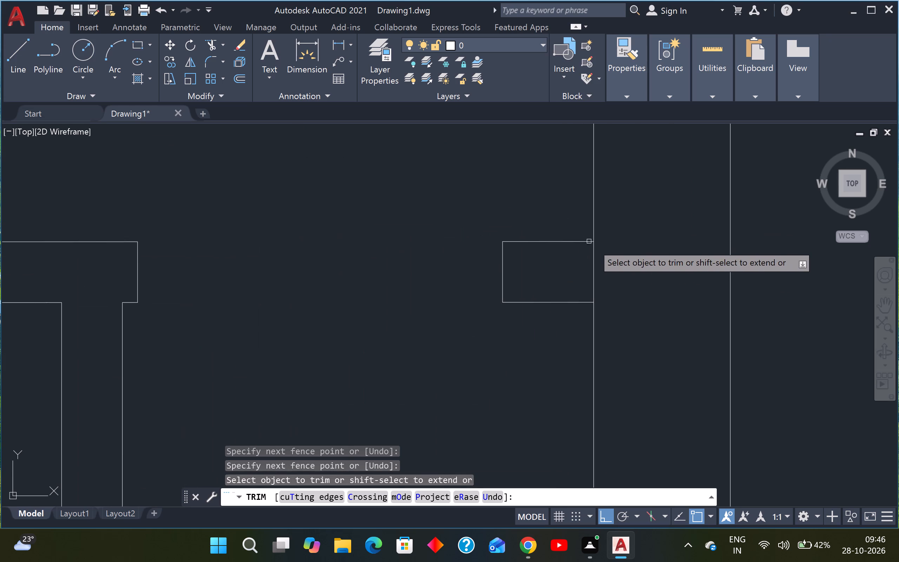
{"action": "left_click", "coordinate": [606, 251]}
{"action": "left_click", "coordinate": [581, 260]}
{"action": "scroll", "coordinate": [581, 260], "scroll_direction": "down", "scroll_amount": 3}
{"action": "scroll", "coordinate": [553, 270], "scroll_direction": "down", "scroll_amount": 3}
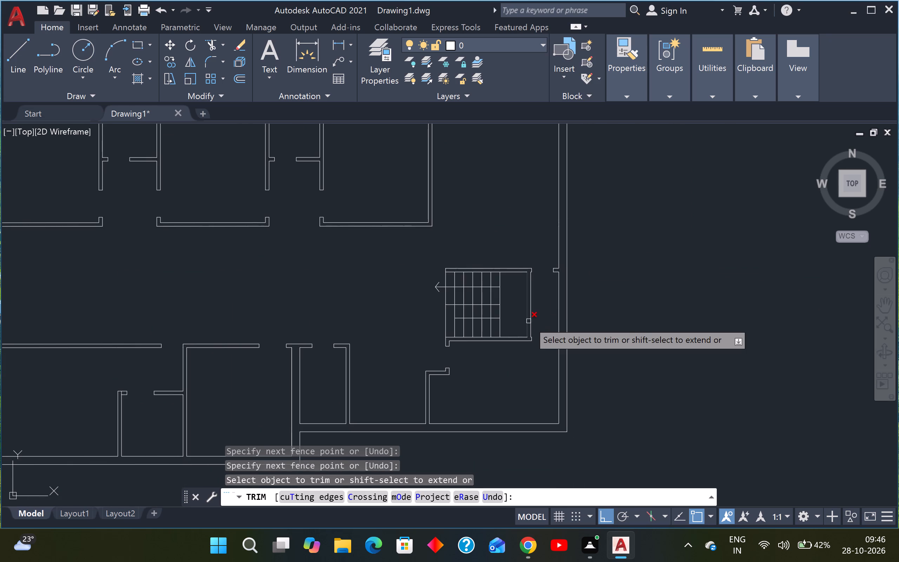
{"action": "middle_click_drag", "start_coordinate": [526, 371], "coordinate": [512, 361]}
{"action": "key", "text": "Escape"}
{"action": "key", "text": "Escape"}
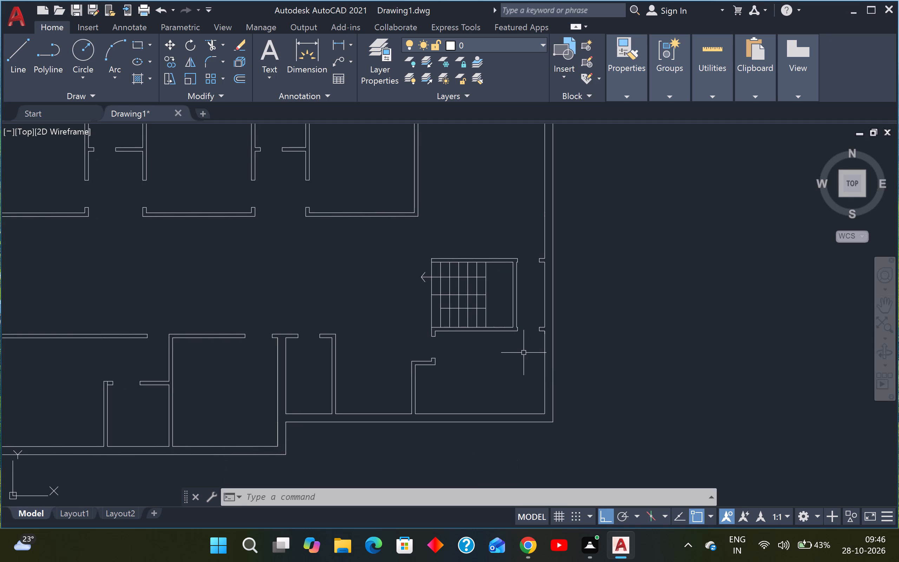
Draw a vertical line across and past the south outer wall from its inner face's midpoint between the two 4" partitions southwest of the staircase.
{"action": "scroll", "coordinate": [520, 353], "scroll_direction": "down", "scroll_amount": 2}
{"action": "scroll", "coordinate": [509, 354], "scroll_direction": "up", "scroll_amount": 1}
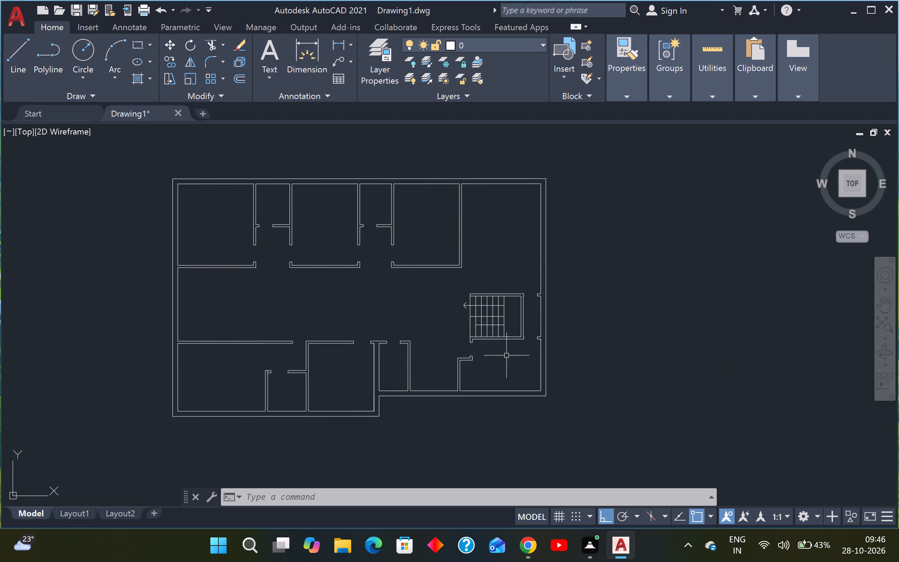
{"action": "middle_click_drag", "start_coordinate": [497, 360], "coordinate": [403, 370]}
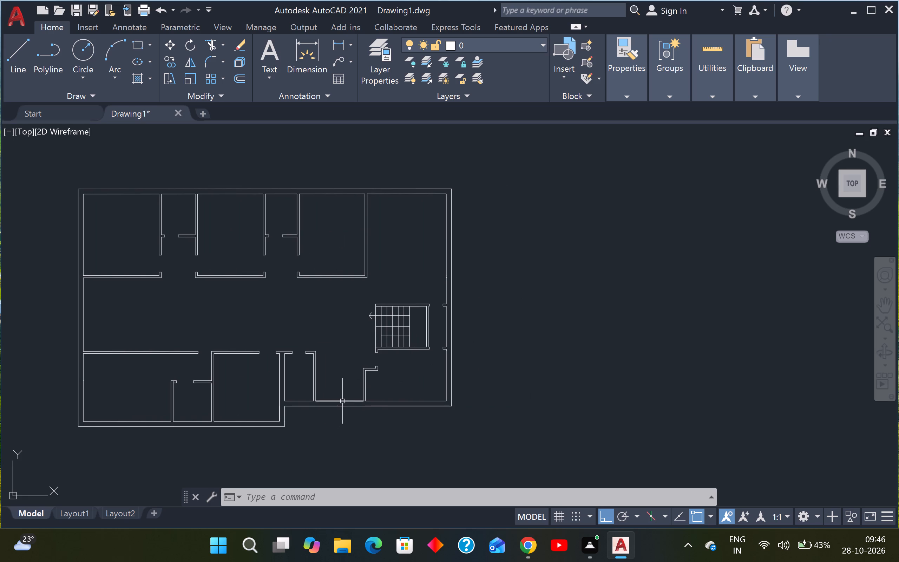
{"action": "key", "text": "l"}
{"action": "key", "text": "space"}
{"action": "scroll", "coordinate": [346, 384], "scroll_direction": "up", "scroll_amount": 2}
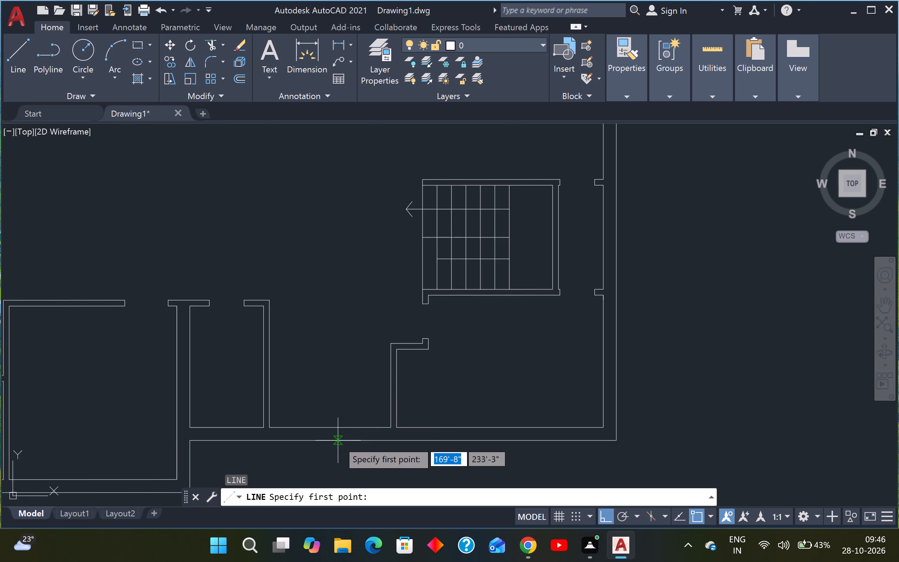
{"action": "left_click", "coordinate": [330, 426]}
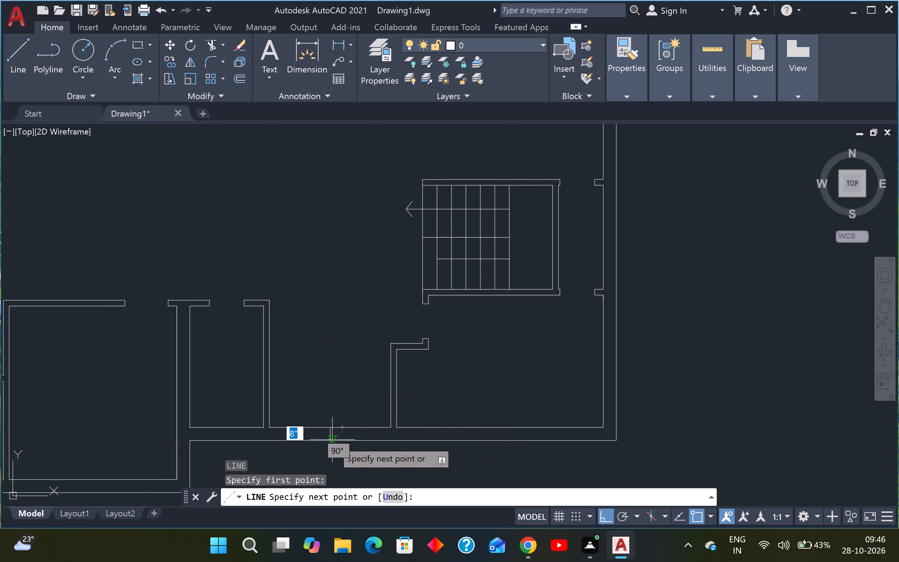
{"action": "scroll", "coordinate": [332, 440], "scroll_direction": "up", "scroll_amount": 1}
{"action": "left_click", "coordinate": [331, 458]}
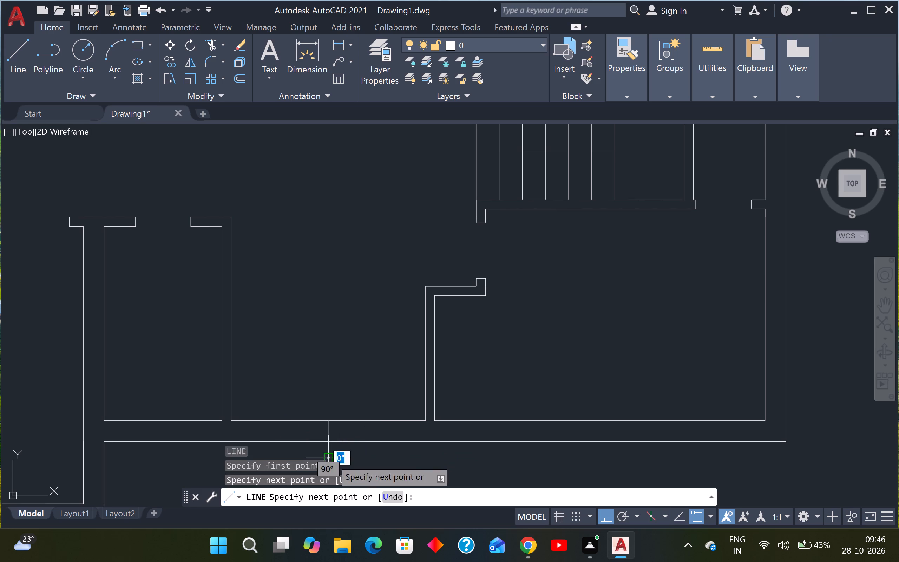
{"action": "key", "text": "Escape"}
Trim the new vertical line's overrun below the south outer wall's outer face.
{"action": "type", "text": "TR"}
{"action": "key", "text": "space"}
{"action": "scroll", "coordinate": [337, 450], "scroll_direction": "up", "scroll_amount": 3}
{"action": "left_click_drag", "start_coordinate": [330, 447], "coordinate": [326, 447]}
{"action": "left_click", "coordinate": [296, 444]}
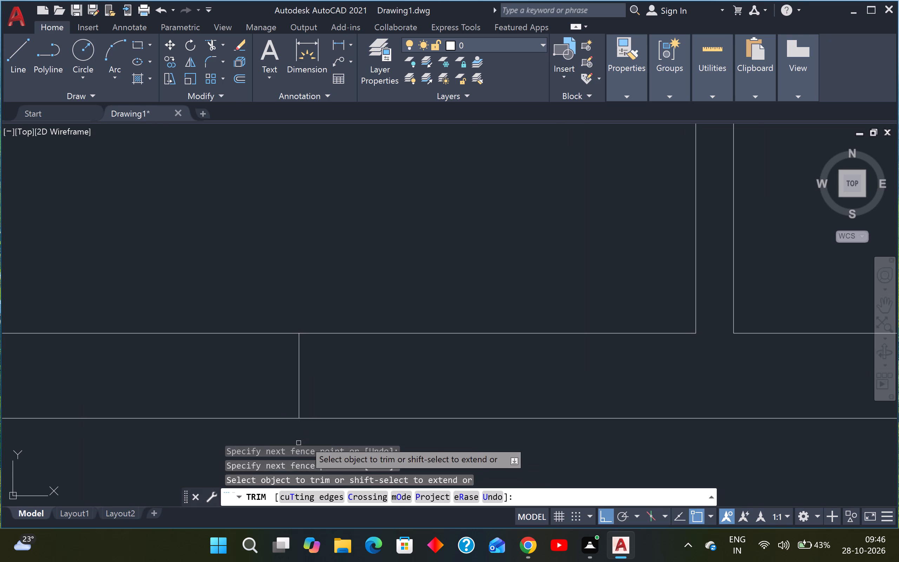
{"action": "scroll", "coordinate": [307, 438], "scroll_direction": "down", "scroll_amount": 5}
{"action": "middle_click_drag", "start_coordinate": [318, 377], "coordinate": [322, 293]}
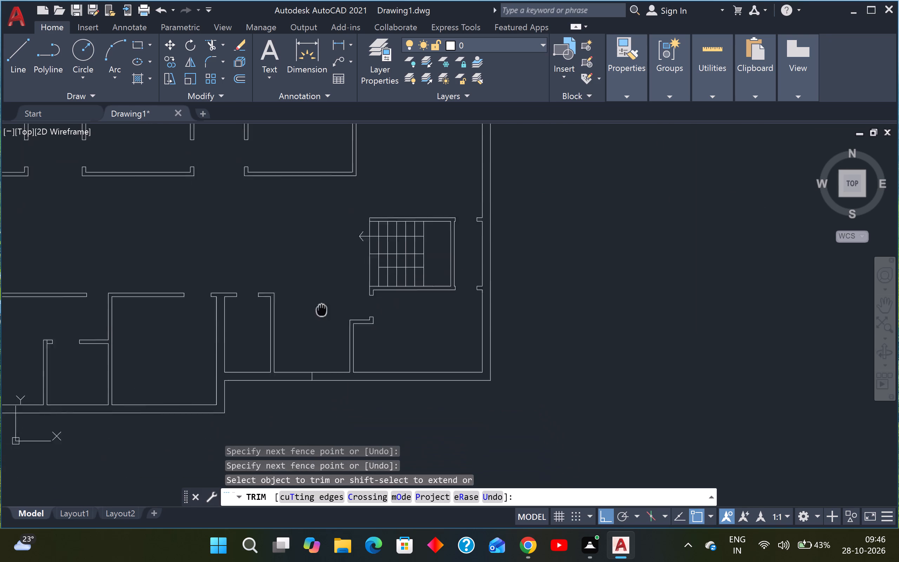
{"action": "middle_click_drag", "start_coordinate": [322, 293], "coordinate": [322, 276]}
{"action": "scroll", "coordinate": [307, 312], "scroll_direction": "up", "scroll_amount": 1}
{"action": "key", "text": "Escape"}
{"action": "key", "text": "Escape"}
{"action": "key", "text": "Escape"}
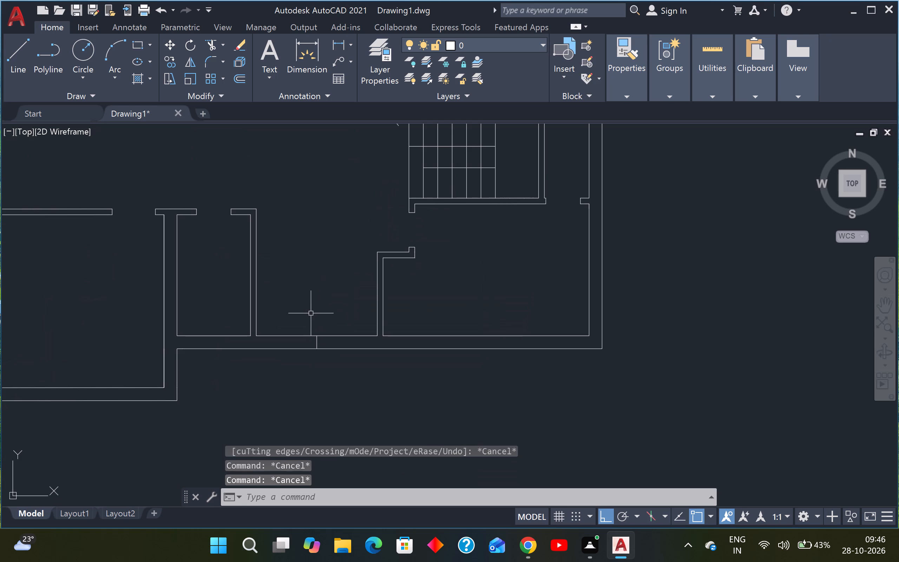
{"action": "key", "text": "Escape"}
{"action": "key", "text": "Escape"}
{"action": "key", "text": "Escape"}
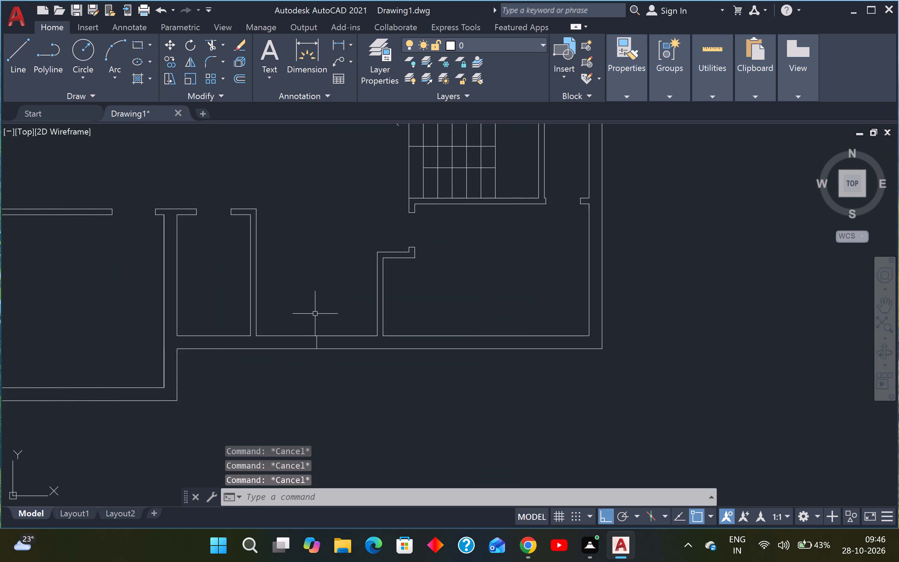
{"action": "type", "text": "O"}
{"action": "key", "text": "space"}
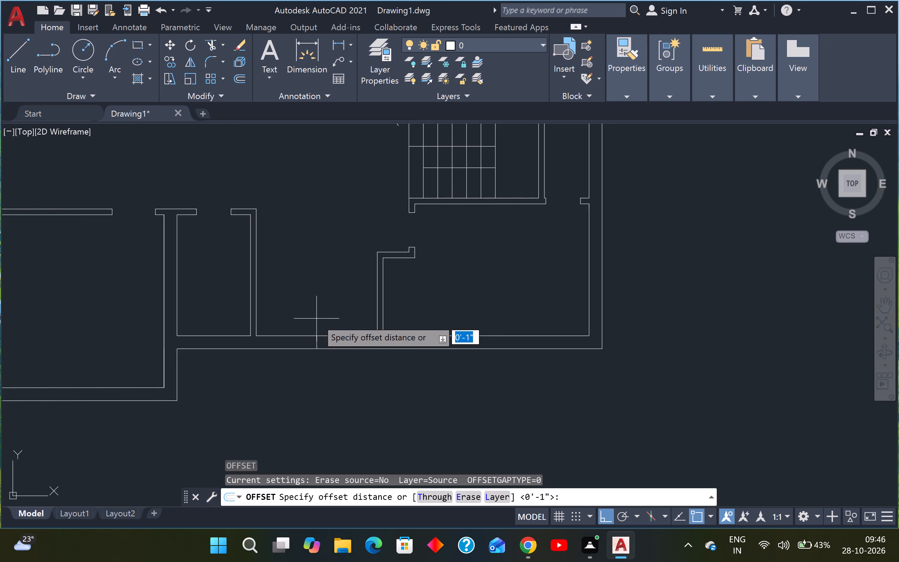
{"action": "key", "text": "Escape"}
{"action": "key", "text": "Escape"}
Measure the clear width between the two partitions along the south outer wall's inner face.
{"action": "type", "text": "DLI"}
{"action": "key", "text": "space"}
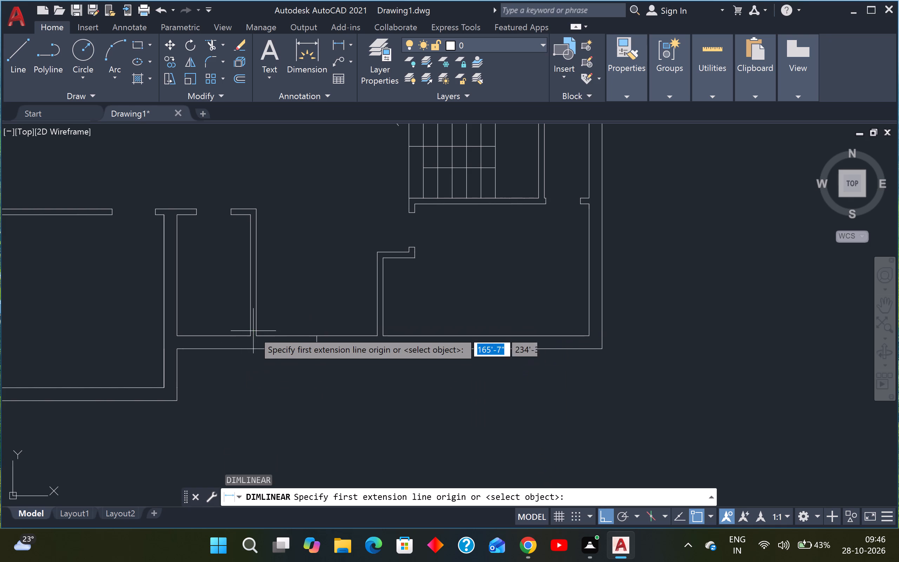
{"action": "left_click", "coordinate": [258, 338]}
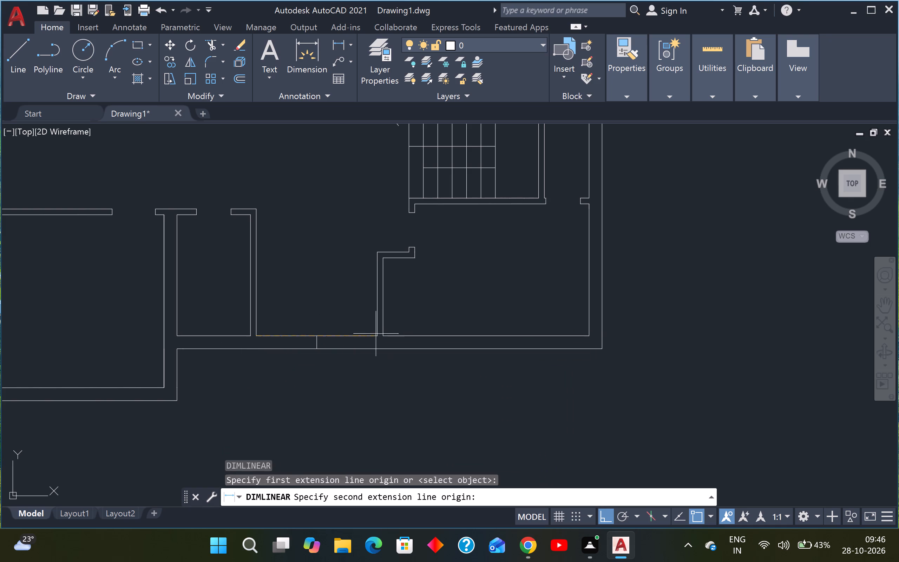
{"action": "left_click", "coordinate": [381, 335]}
{"action": "key", "text": "Escape"}
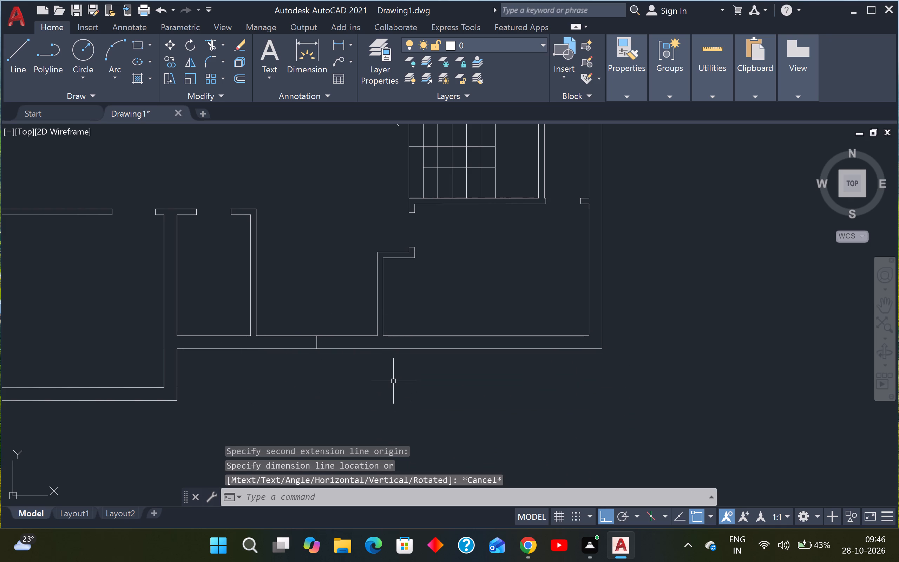
Offset the short vertical line across the south outer wall by 2' to both its east and west sides.
{"action": "type", "text": "O"}
{"action": "key", "text": "space"}
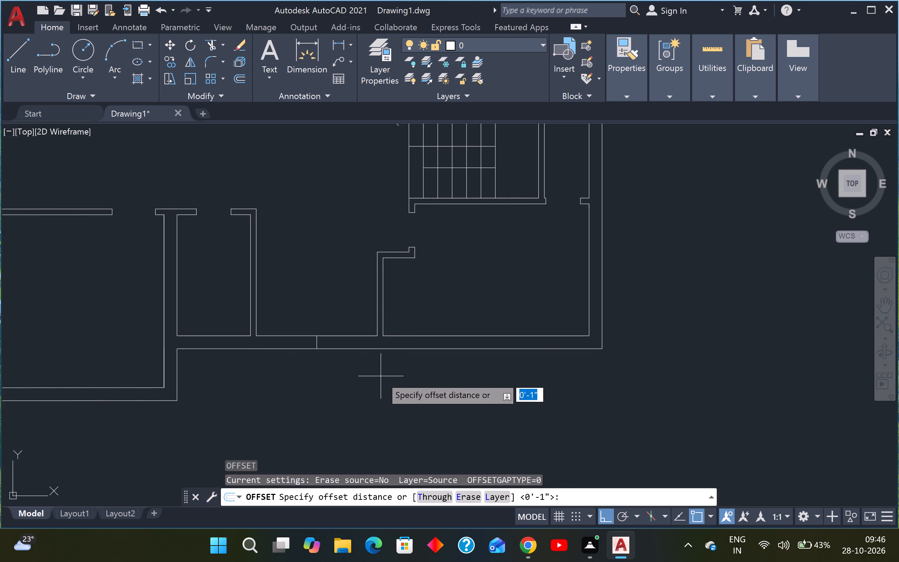
{"action": "key", "text": "2"}
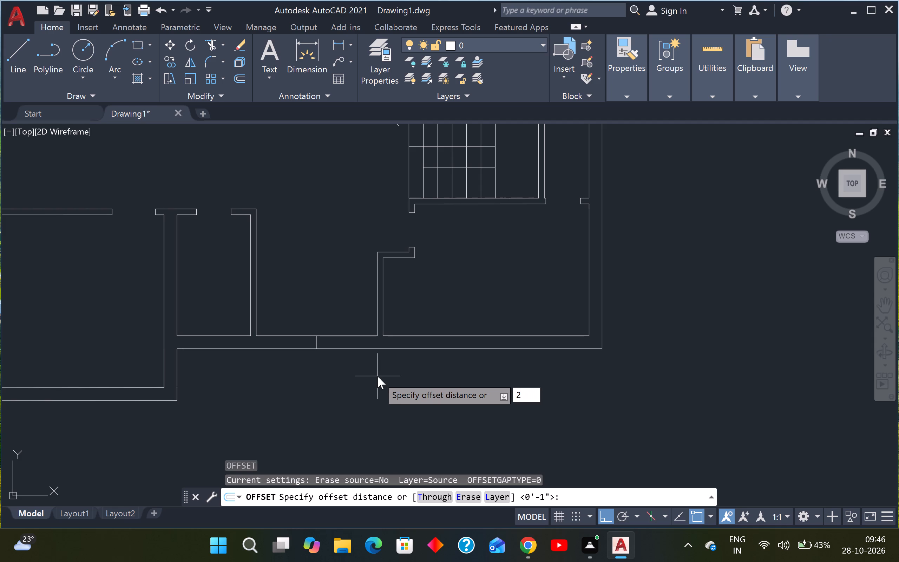
{"action": "key", "text": "apostrophe"}
{"action": "key", "text": "Return"}
{"action": "scroll", "coordinate": [314, 340], "scroll_direction": "up", "scroll_amount": 1}
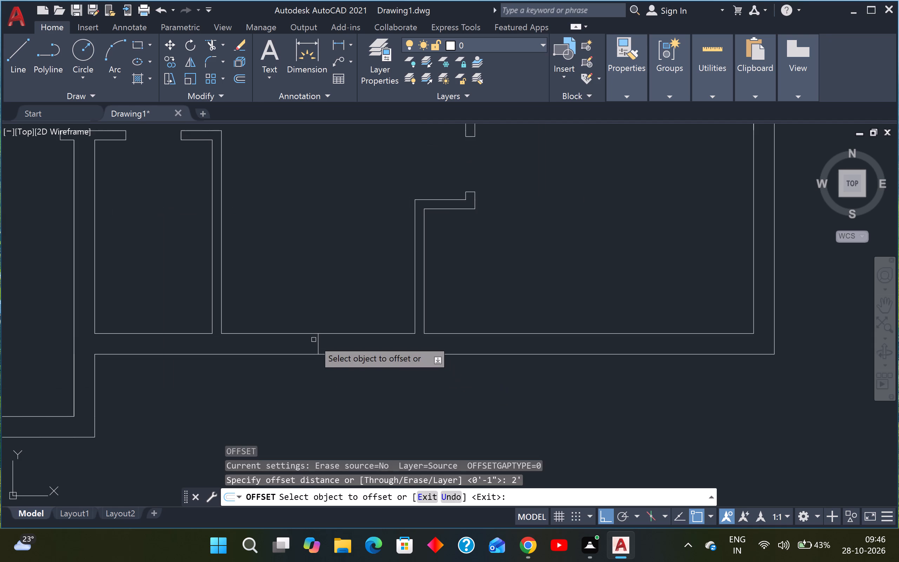
{"action": "left_click", "coordinate": [319, 340]}
{"action": "left_click", "coordinate": [349, 343]}
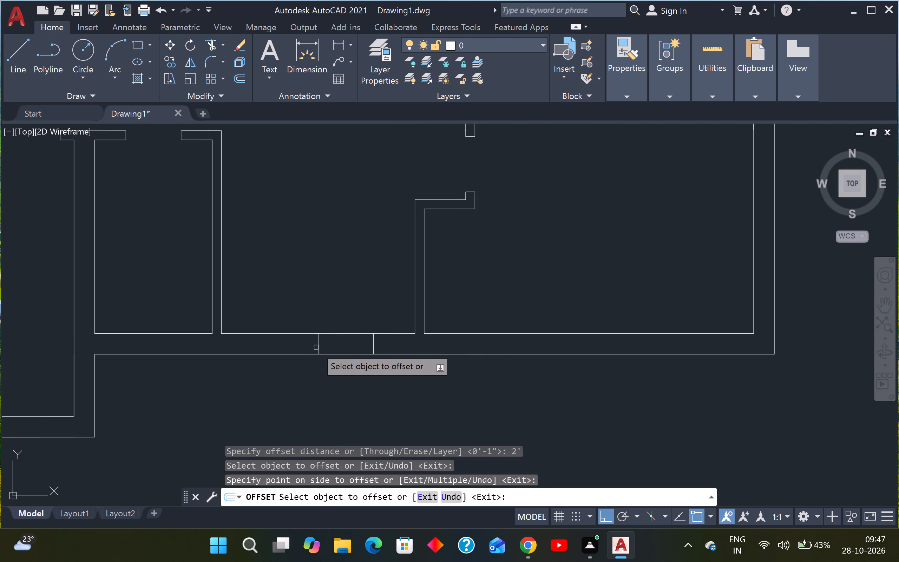
{"action": "left_click", "coordinate": [318, 347]}
{"action": "left_click", "coordinate": [226, 341]}
{"action": "key", "text": "Escape"}
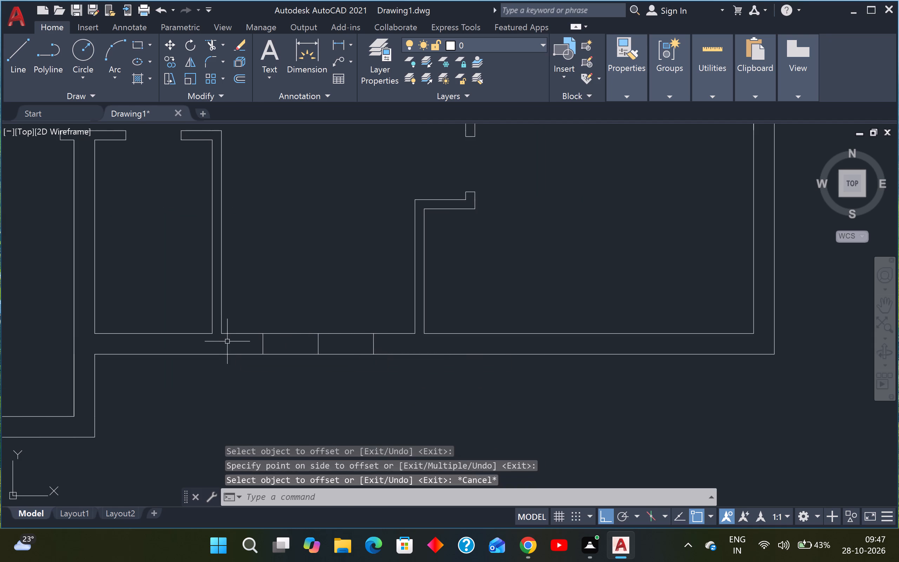
{"action": "key", "text": "Escape"}
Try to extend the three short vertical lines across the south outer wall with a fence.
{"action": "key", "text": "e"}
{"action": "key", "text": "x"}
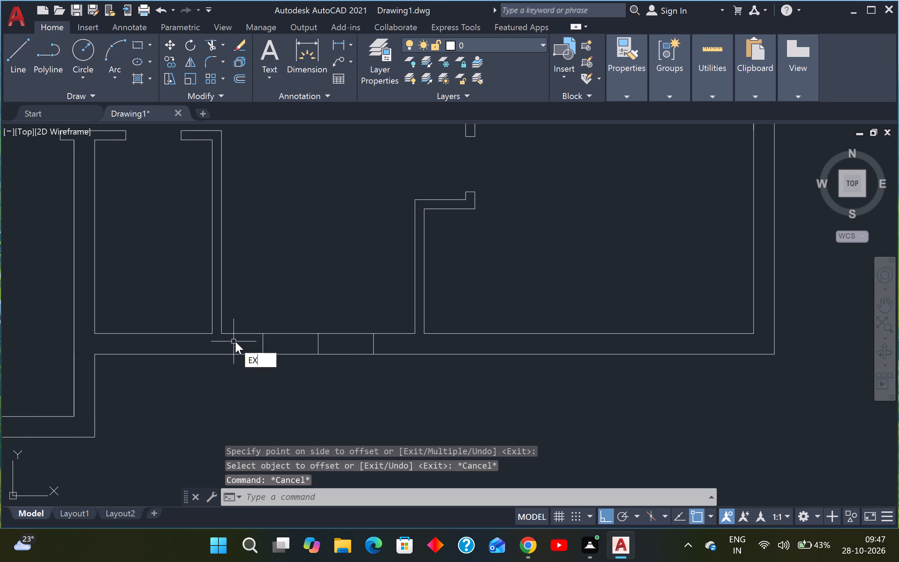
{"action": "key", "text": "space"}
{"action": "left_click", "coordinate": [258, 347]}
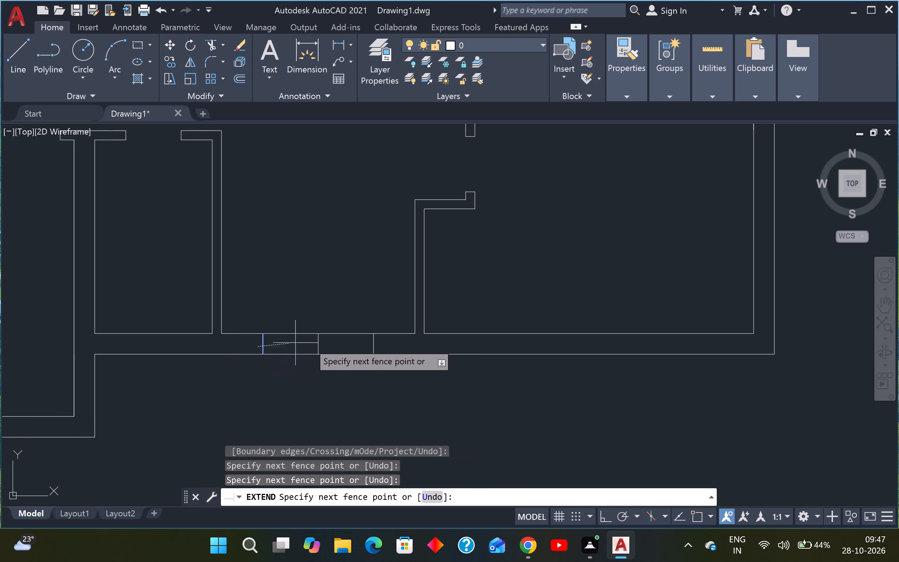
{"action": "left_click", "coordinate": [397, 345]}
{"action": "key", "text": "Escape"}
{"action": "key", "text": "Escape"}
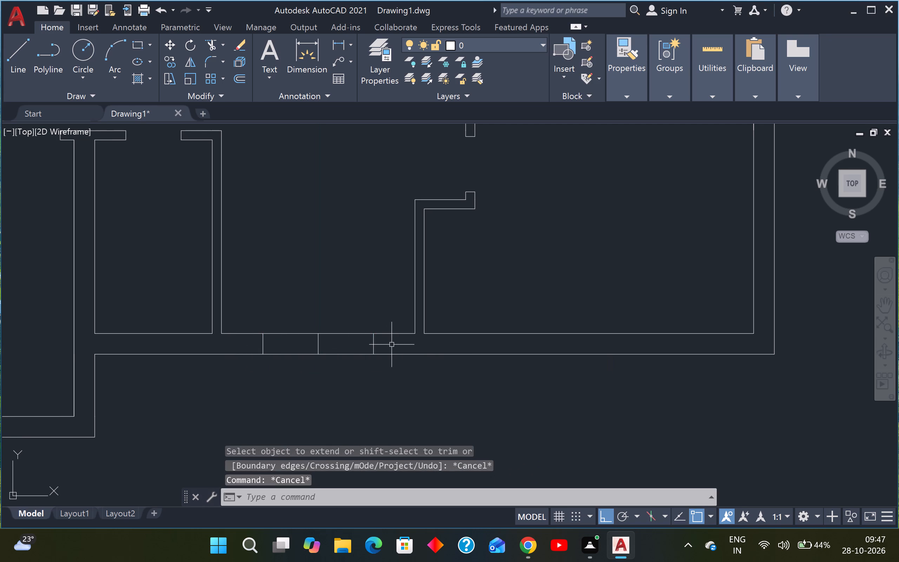
Trim both south wall lines between the two offset lines and remove the middle line, leaving a 4' opening.
{"action": "type", "text": "TR"}
{"action": "key", "text": "space"}
{"action": "left_click", "coordinate": [344, 315]}
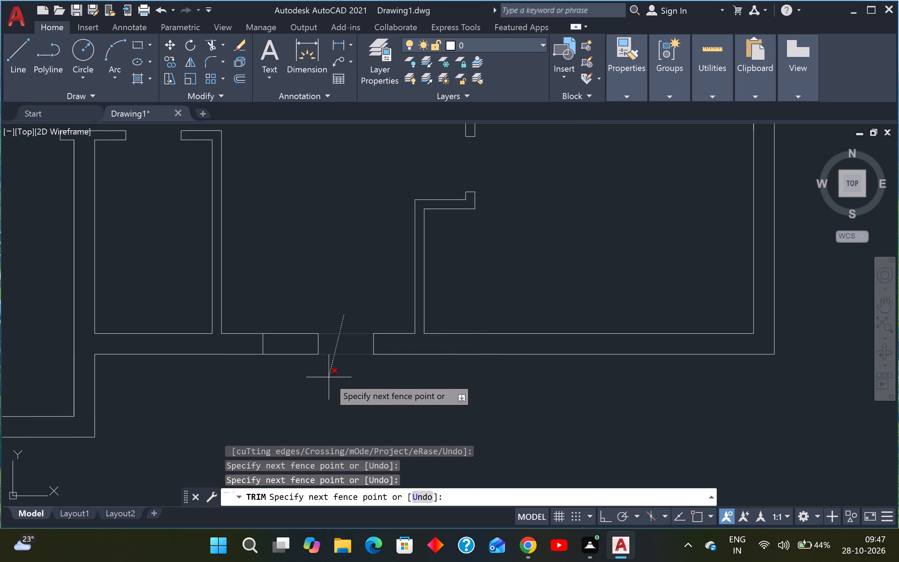
{"action": "left_click", "coordinate": [329, 377]}
{"action": "left_click_drag", "start_coordinate": [293, 307], "coordinate": [294, 317]}
{"action": "left_click_drag", "start_coordinate": [290, 364], "coordinate": [290, 359]}
{"action": "left_click", "coordinate": [289, 330]}
{"action": "left_click_drag", "start_coordinate": [297, 341], "coordinate": [303, 341]}
{"action": "left_click", "coordinate": [326, 333]}
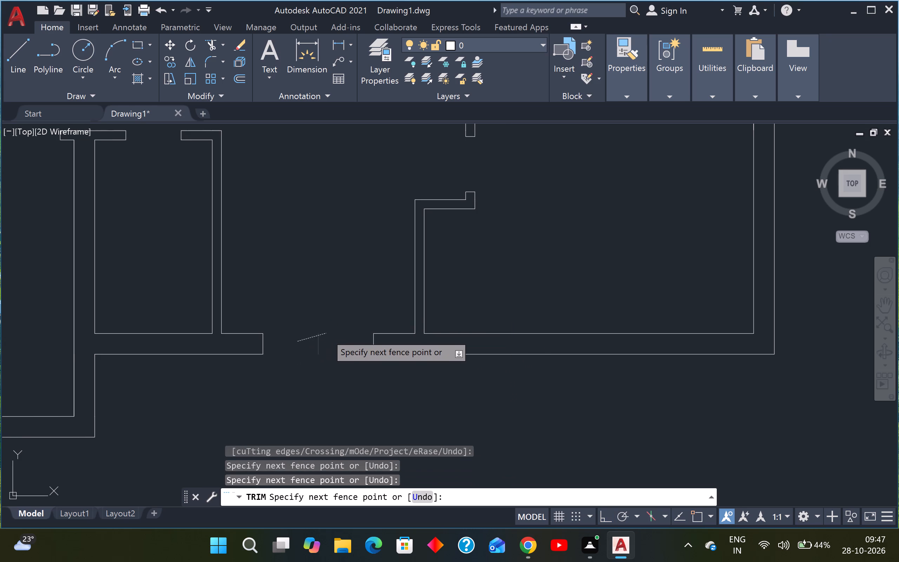
{"action": "scroll", "coordinate": [329, 334], "scroll_direction": "down", "scroll_amount": 2}
{"action": "scroll", "coordinate": [322, 340], "scroll_direction": "up", "scroll_amount": 1}
{"action": "key", "text": "Escape"}
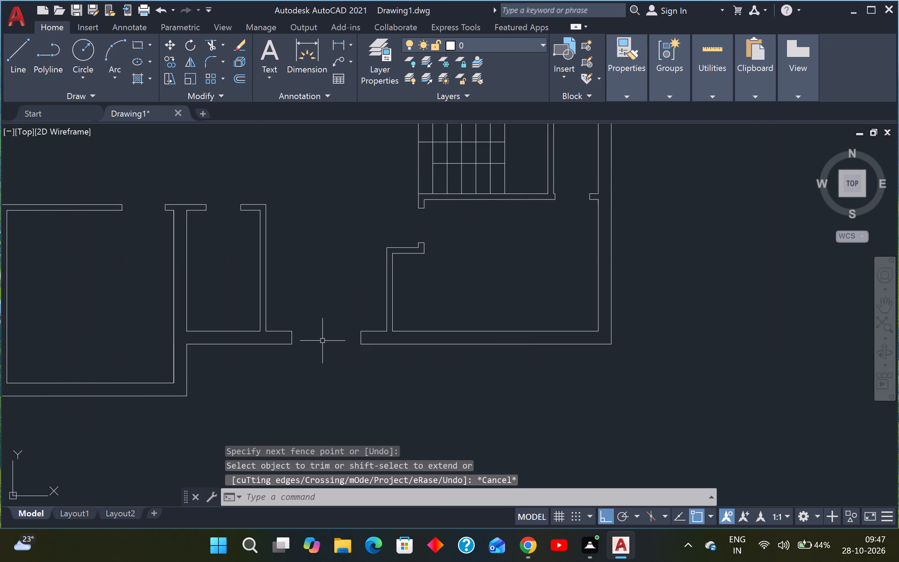
{"action": "key", "text": "Escape"}
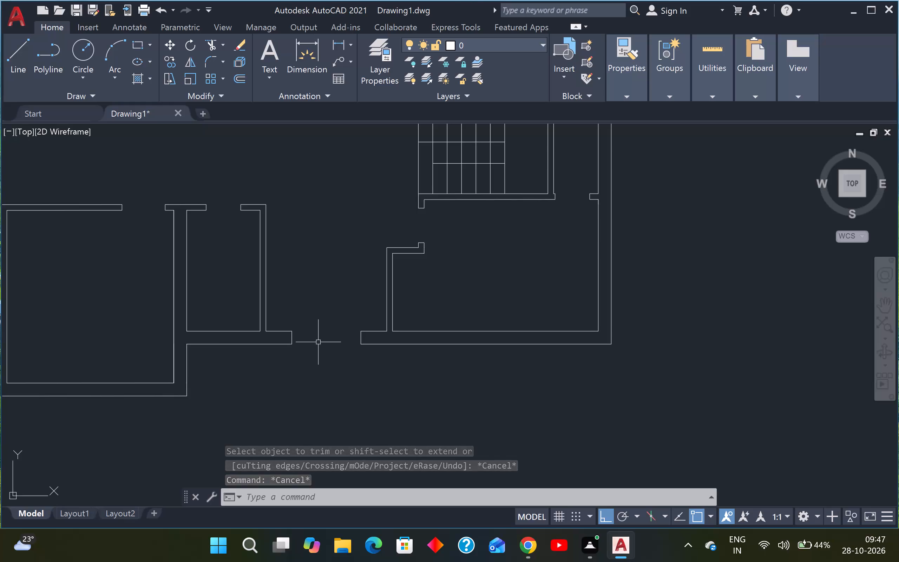
Draw a three-sided outline about 7'-5" wide and 2' deep south of the opening, starting on the wall's outer face below the west partition.
{"action": "type", "text": "L"}
{"action": "key", "text": "space"}
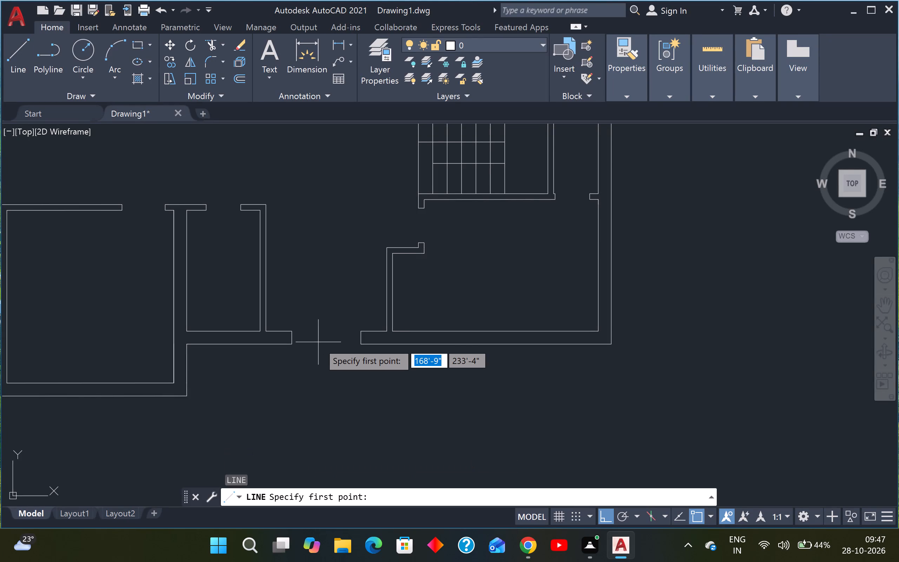
{"action": "scroll", "coordinate": [234, 337], "scroll_direction": "up", "scroll_amount": 4}
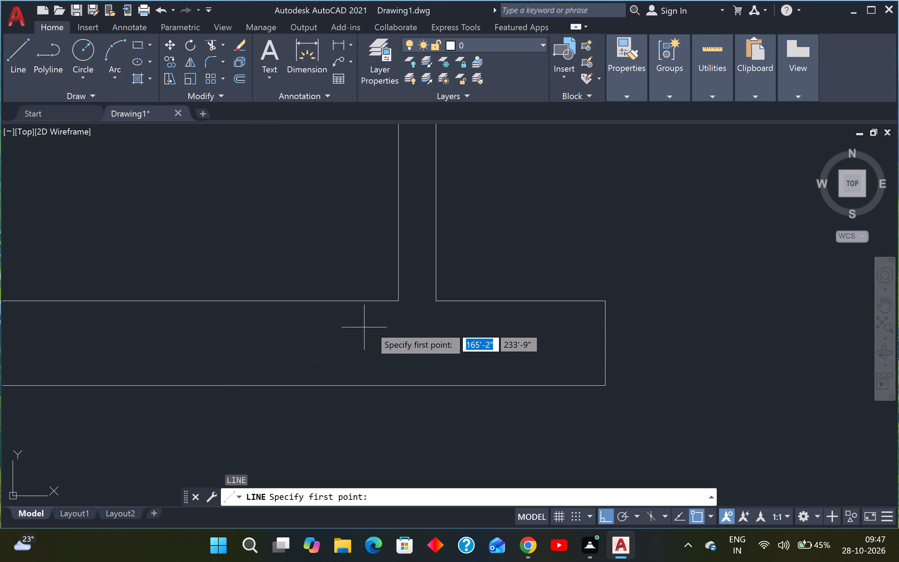
{"action": "left_click", "coordinate": [415, 387]}
{"action": "scroll", "coordinate": [415, 399], "scroll_direction": "down", "scroll_amount": 3}
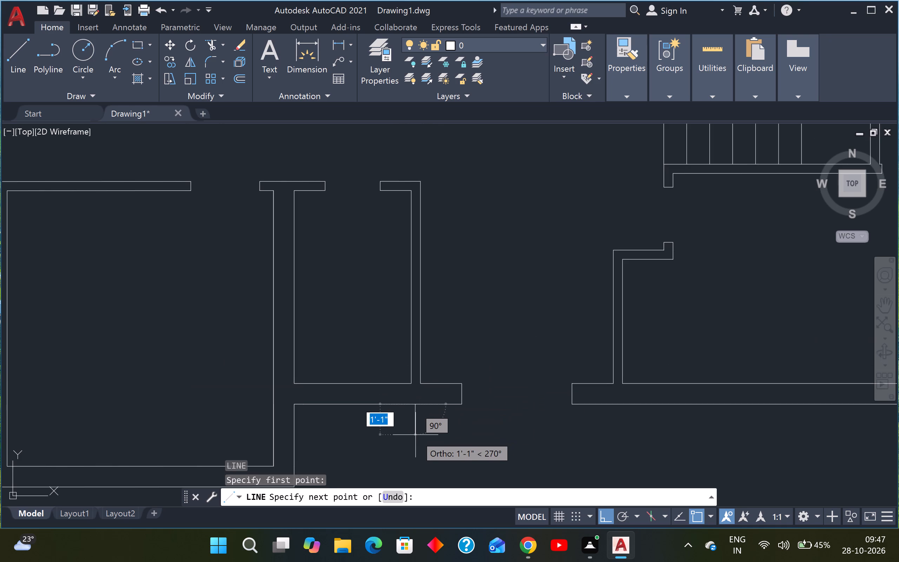
{"action": "scroll", "coordinate": [399, 441], "scroll_direction": "down", "scroll_amount": 2}
{"action": "scroll", "coordinate": [401, 457], "scroll_direction": "up", "scroll_amount": 2}
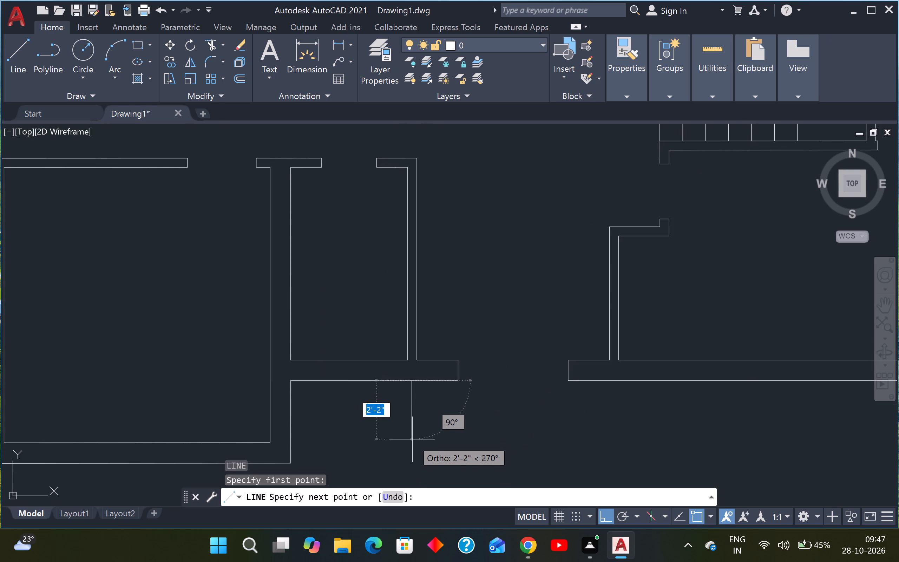
{"action": "left_click", "coordinate": [414, 437]}
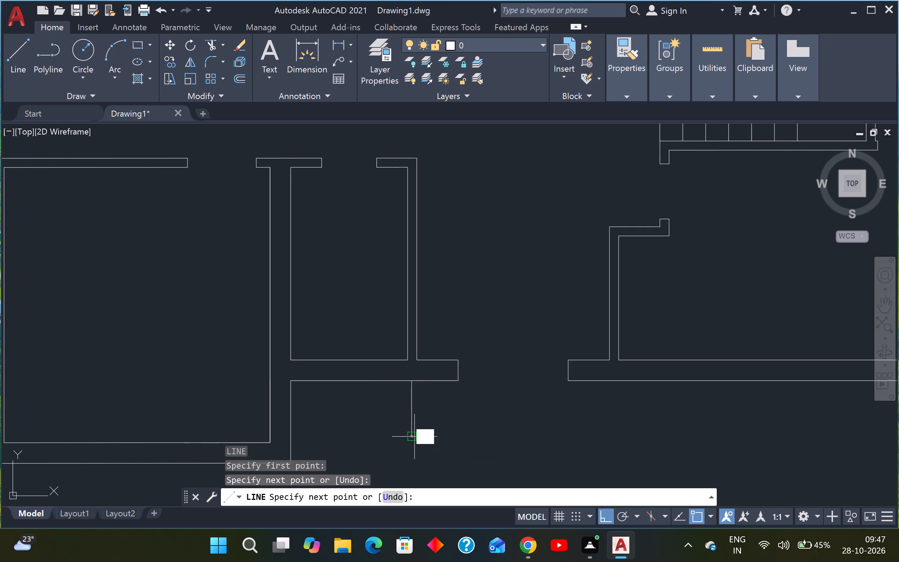
{"action": "scroll", "coordinate": [600, 434], "scroll_direction": "up", "scroll_amount": 1}
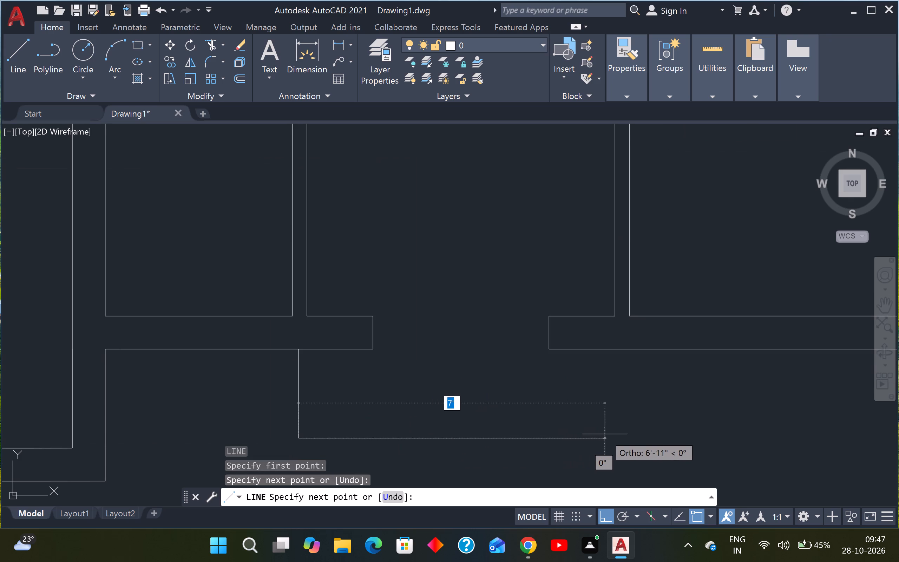
{"action": "left_click", "coordinate": [606, 434]}
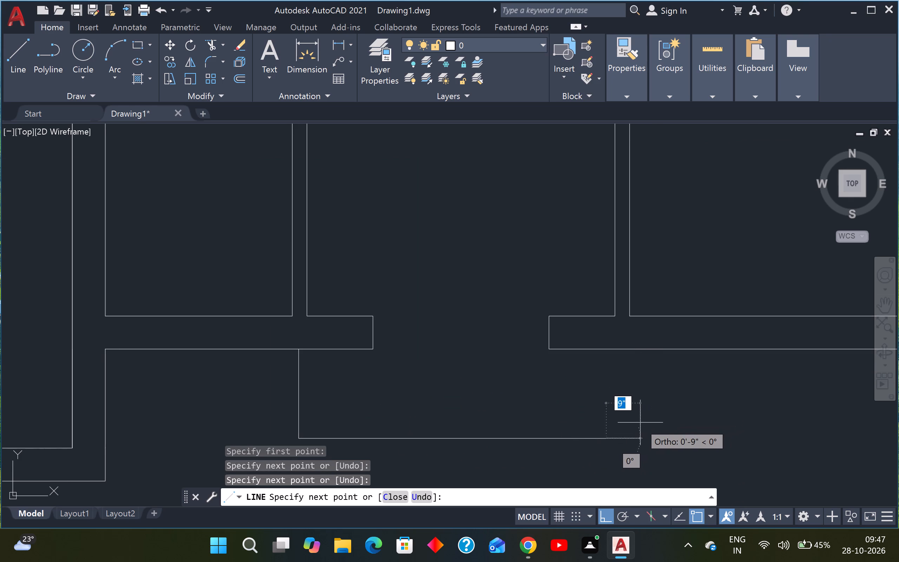
{"action": "left_click", "coordinate": [627, 429]}
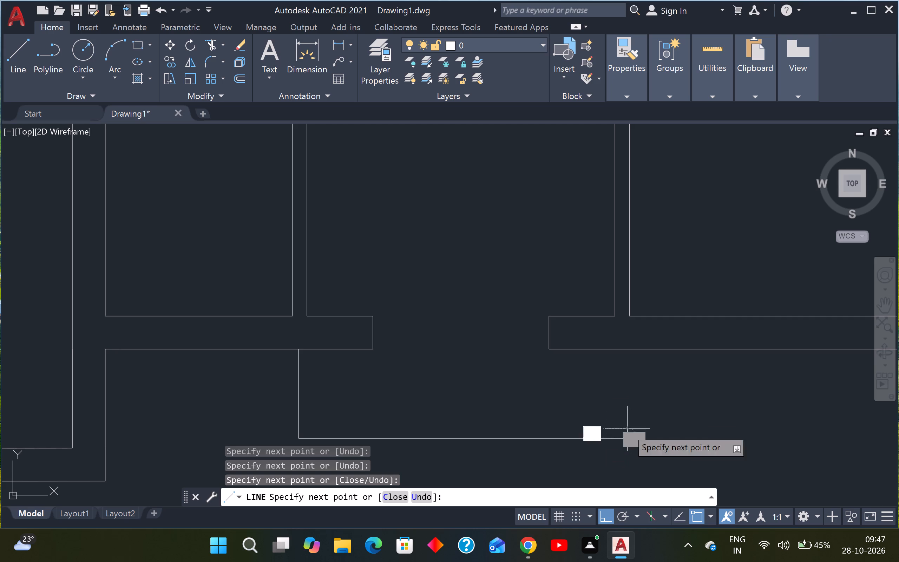
{"action": "left_click", "coordinate": [625, 341]}
{"action": "key", "text": "Escape"}
Trim the outline's east side where it overruns into the south outer wall.
{"action": "key", "text": "t"}
{"action": "type", "text": "R"}
{"action": "key", "text": "space"}
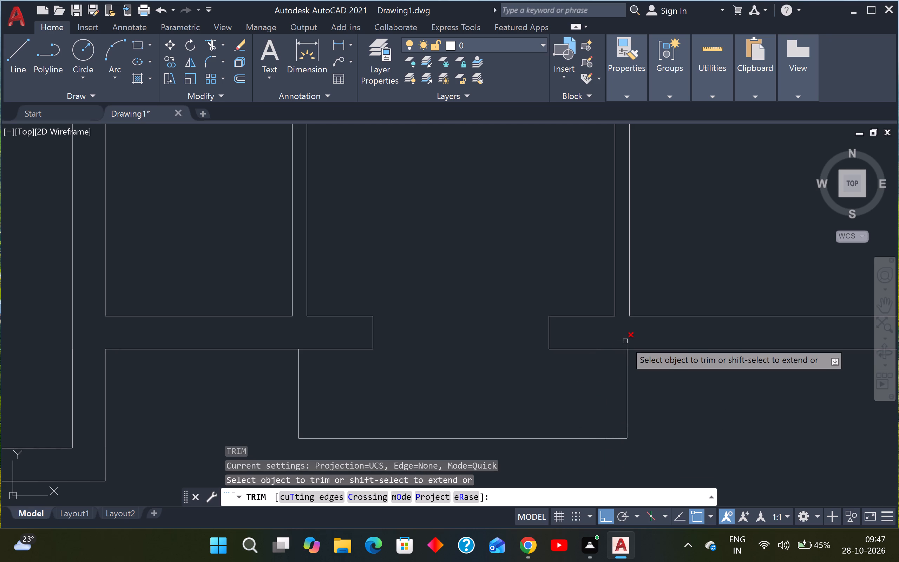
{"action": "scroll", "coordinate": [625, 341], "scroll_direction": "up", "scroll_amount": 2}
{"action": "left_click", "coordinate": [635, 342]}
{"action": "left_click", "coordinate": [623, 346]}
{"action": "scroll", "coordinate": [623, 346], "scroll_direction": "down", "scroll_amount": 3}
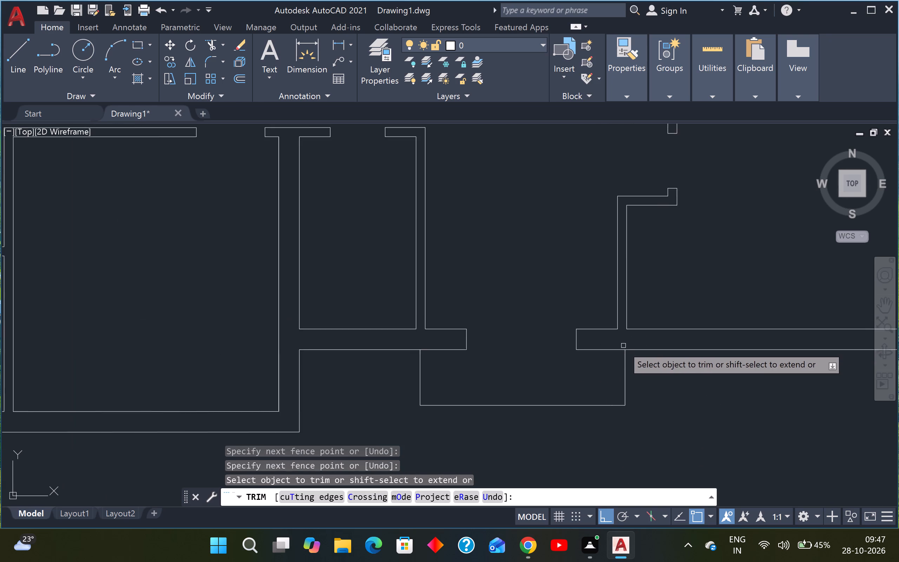
{"action": "scroll", "coordinate": [623, 346], "scroll_direction": "down", "scroll_amount": 2}
{"action": "scroll", "coordinate": [579, 371], "scroll_direction": "up", "scroll_amount": 2}
{"action": "key", "text": "Escape"}
{"action": "key", "text": "Escape"}
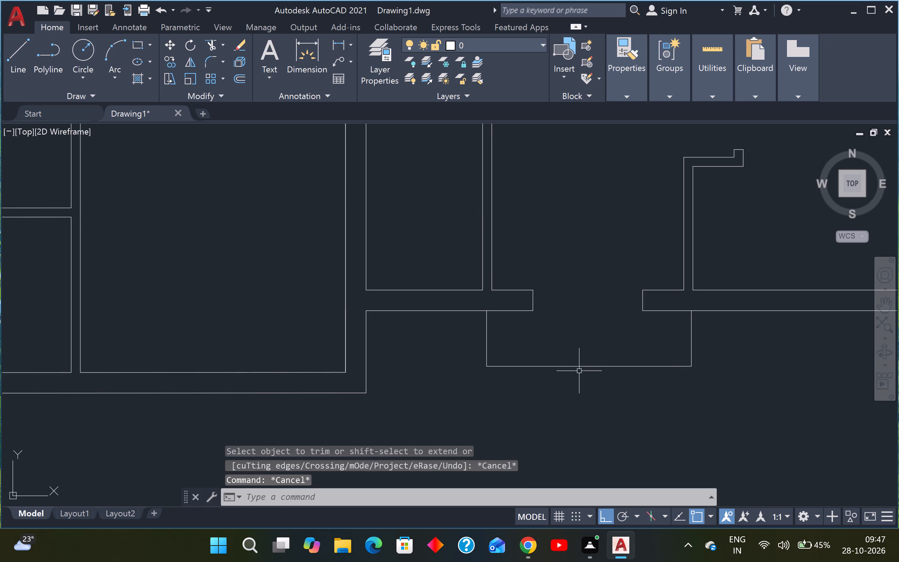
Offset the long segment of the outline's south edge southward by 10" twice to form step lines.
{"action": "type", "text": "O"}
{"action": "key", "text": "space"}
{"action": "type", "text": "10"}
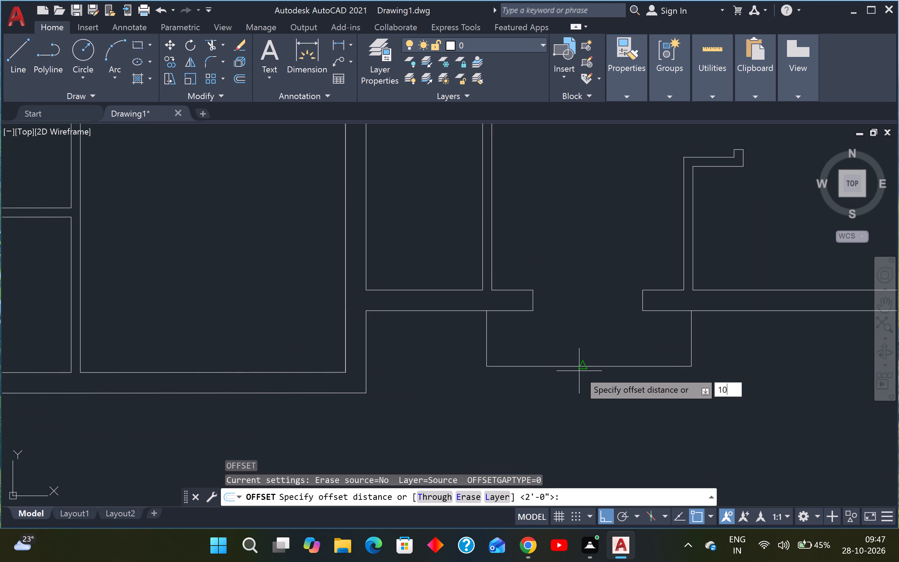
{"action": "key", "text": "shift+quotedbl"}
{"action": "key", "text": "Return"}
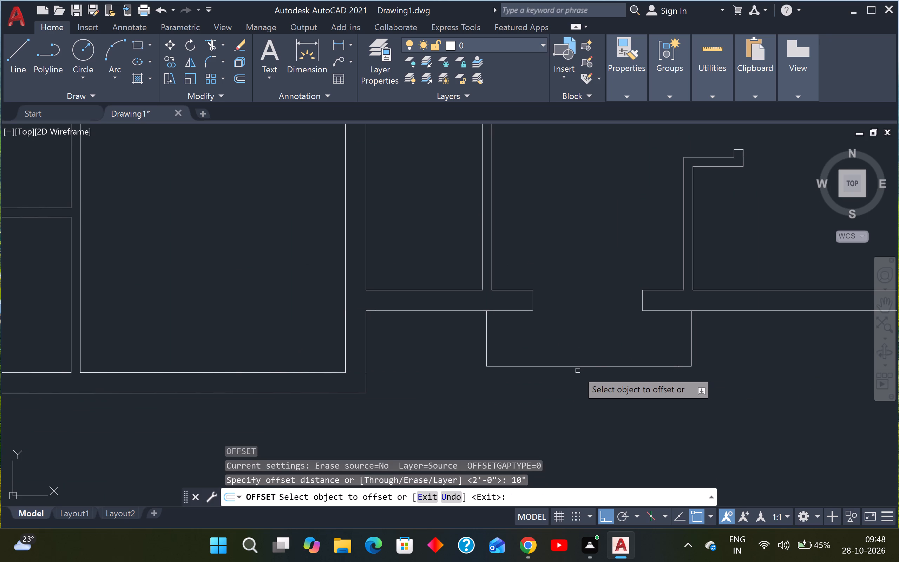
{"action": "left_click", "coordinate": [579, 365]}
{"action": "left_click", "coordinate": [579, 401]}
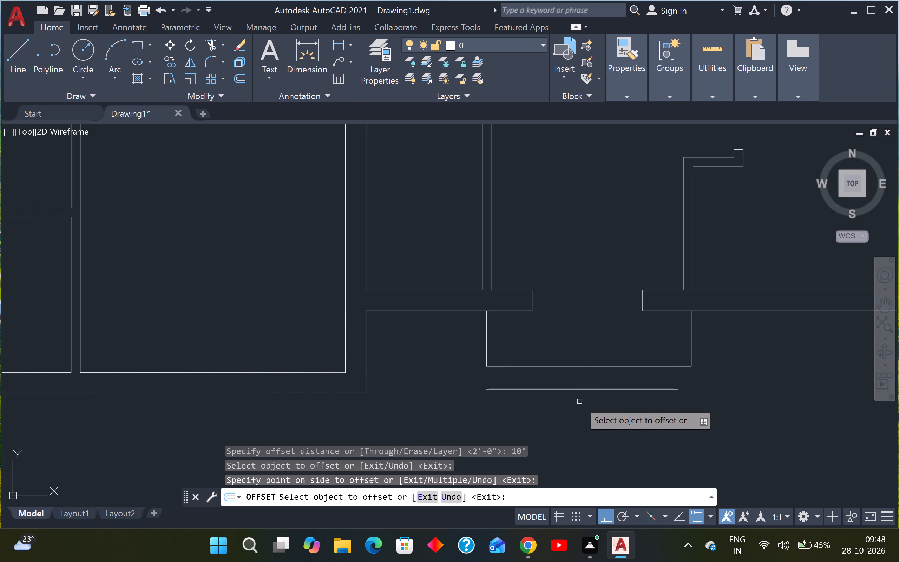
{"action": "left_click", "coordinate": [593, 389]}
{"action": "left_click", "coordinate": [590, 405]}
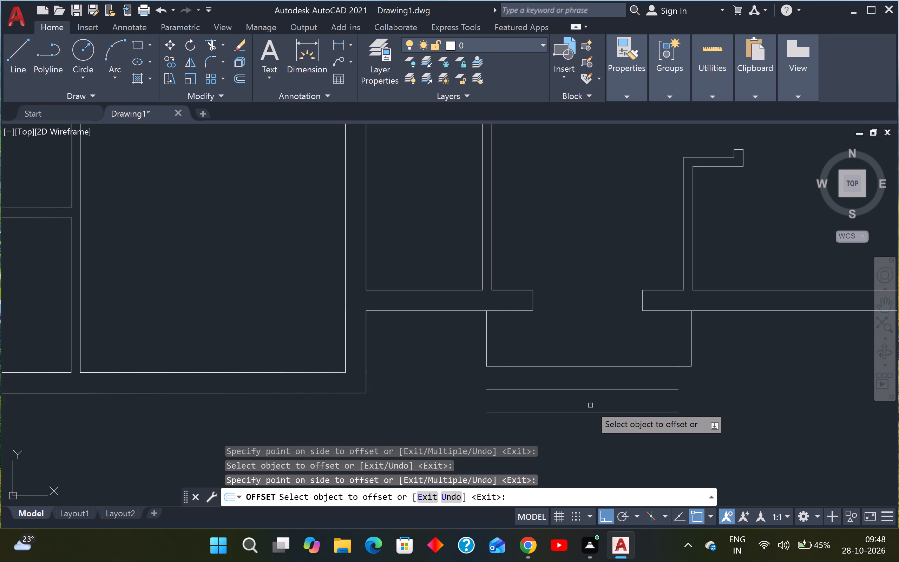
Offset the short east segment of the landing's south edge southward by 10" twice to complete both step lines.
{"action": "scroll", "coordinate": [682, 389], "scroll_direction": "up", "scroll_amount": 2}
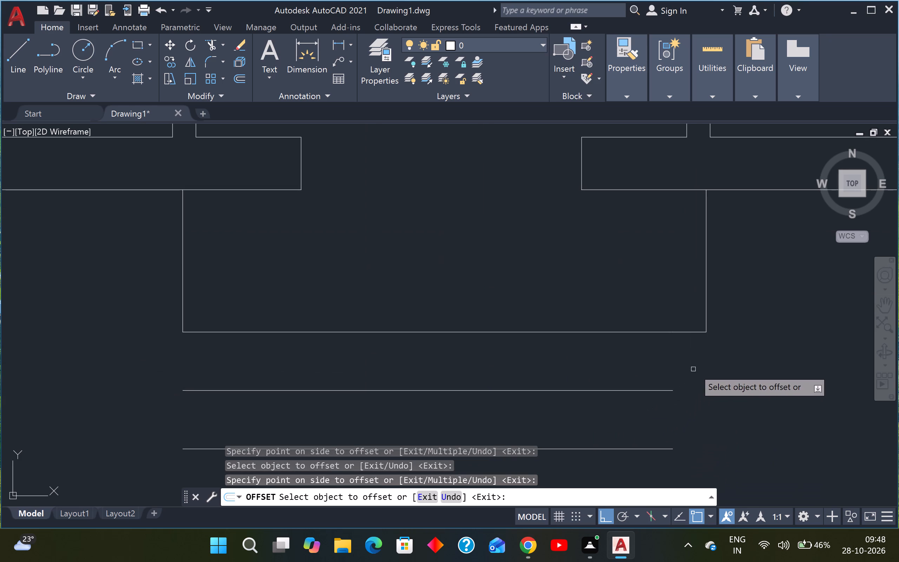
{"action": "left_click", "coordinate": [694, 329]}
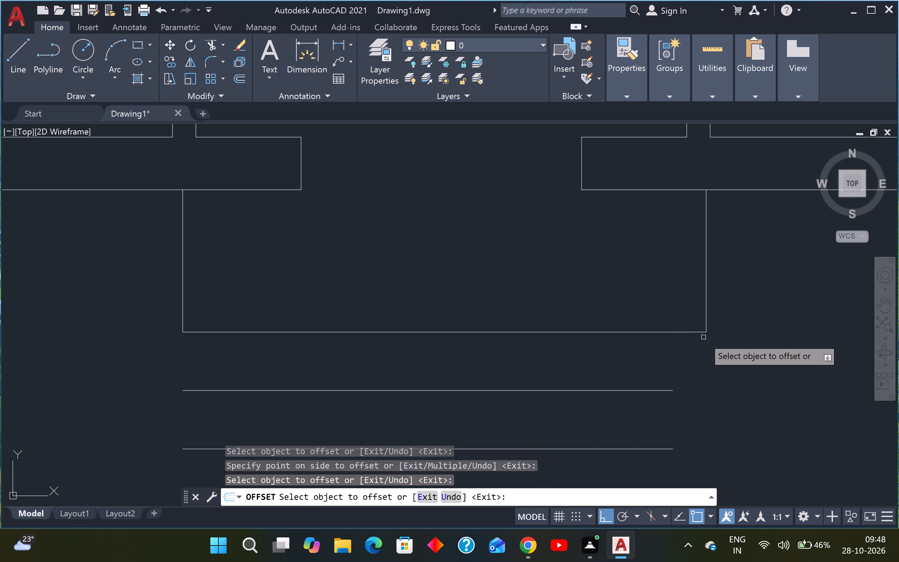
{"action": "left_click", "coordinate": [694, 330]}
{"action": "left_click", "coordinate": [682, 394]}
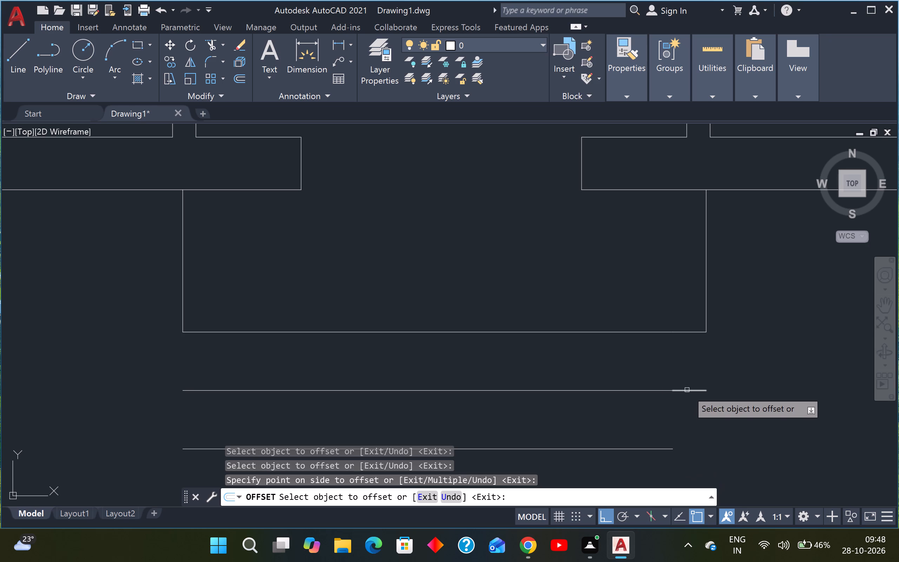
{"action": "left_click", "coordinate": [687, 390]}
{"action": "left_click", "coordinate": [685, 447]}
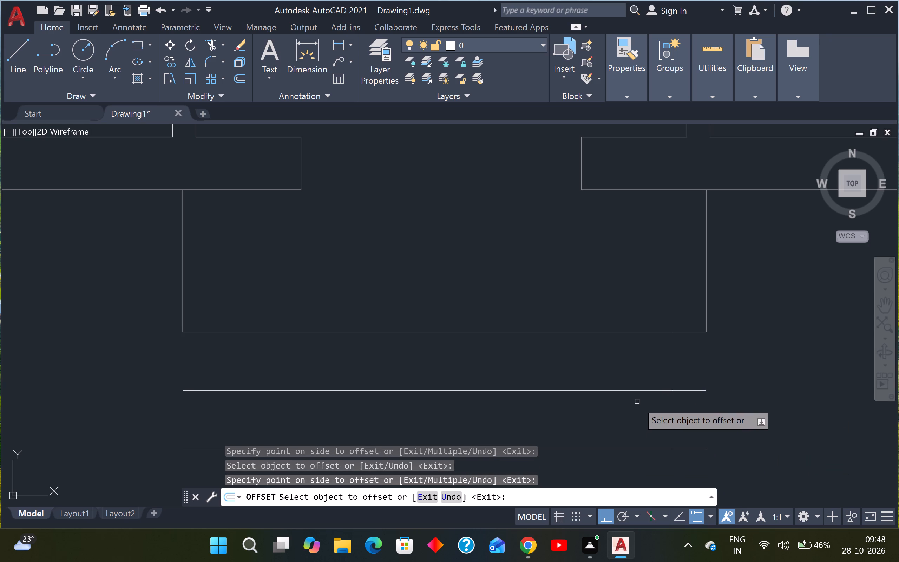
Offset both segments of the southernmost step line southward by 10" to form a third step line.
{"action": "scroll", "coordinate": [638, 401], "scroll_direction": "down", "scroll_amount": 2}
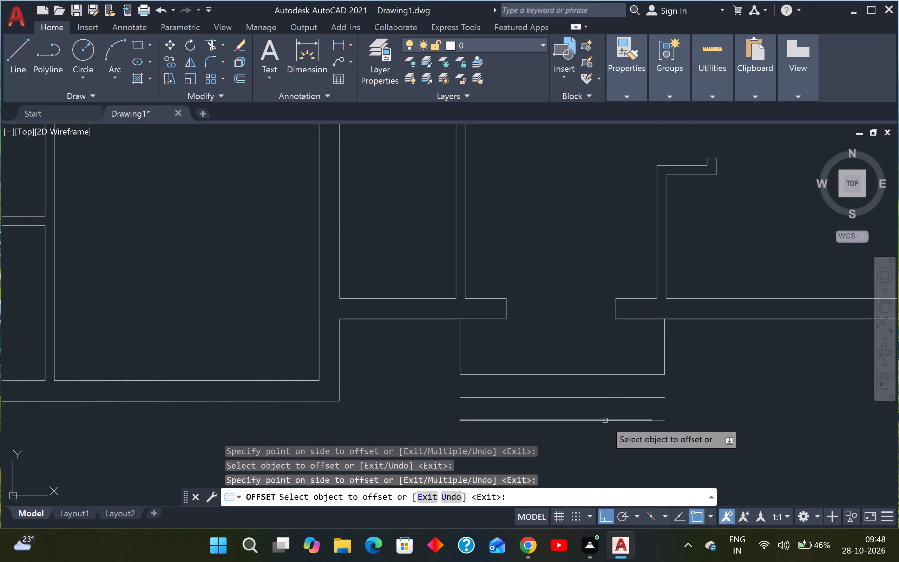
{"action": "left_click", "coordinate": [605, 420]}
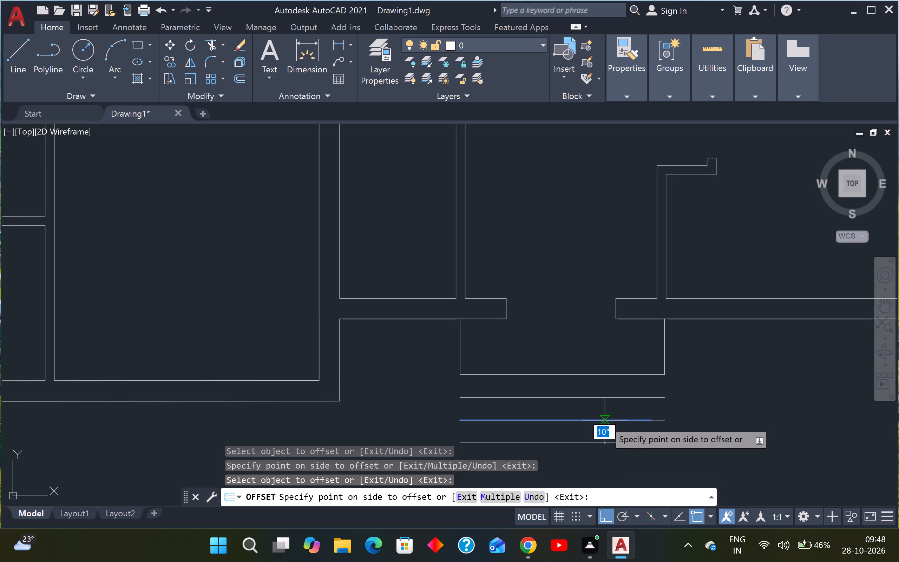
{"action": "left_click", "coordinate": [597, 431]}
{"action": "left_click", "coordinate": [655, 420]}
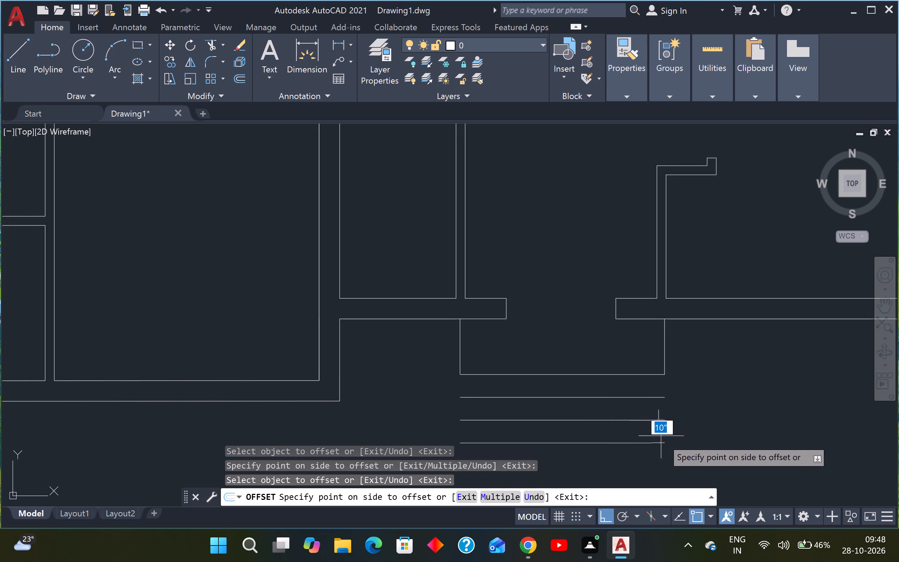
{"action": "left_click", "coordinate": [665, 446]}
{"action": "key", "text": "Escape"}
{"action": "key", "text": "Escape"}
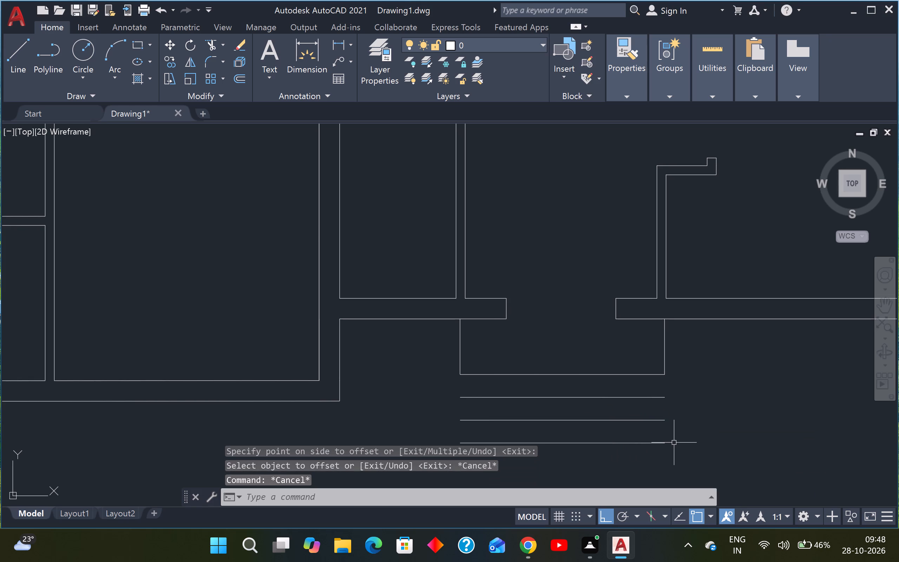
Draw lines closing the west and east ends of the steps, from the landing's south corners to the outermost step line.
{"action": "key", "text": "l"}
{"action": "key", "text": "space"}
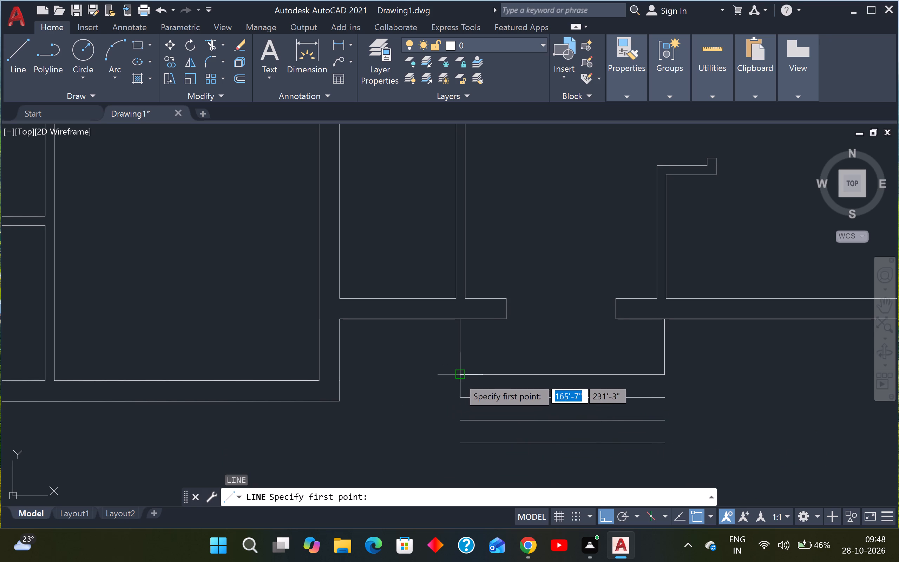
{"action": "left_click", "coordinate": [459, 377]}
{"action": "left_click_drag", "start_coordinate": [459, 445], "coordinate": [462, 444]}
{"action": "key", "text": "Escape"}
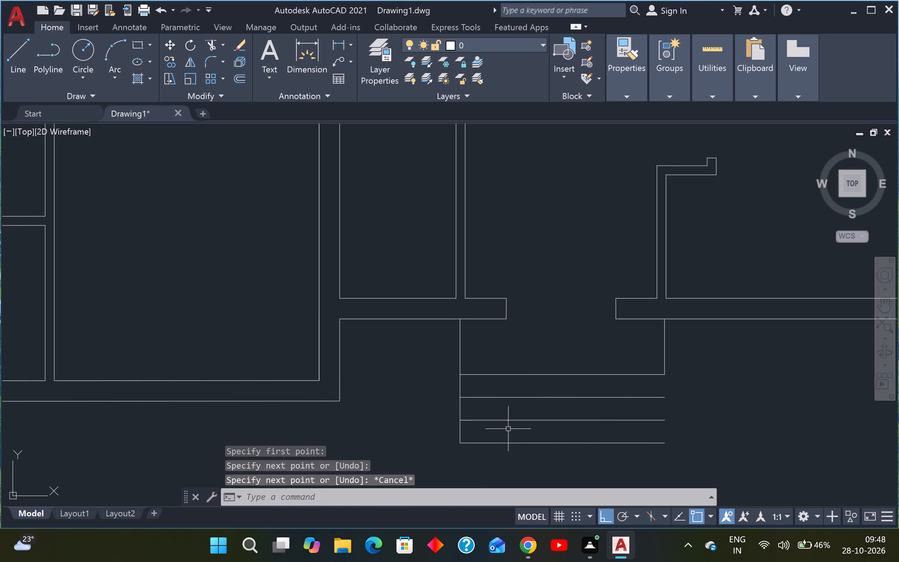
{"action": "key", "text": "space"}
{"action": "left_click", "coordinate": [668, 375]}
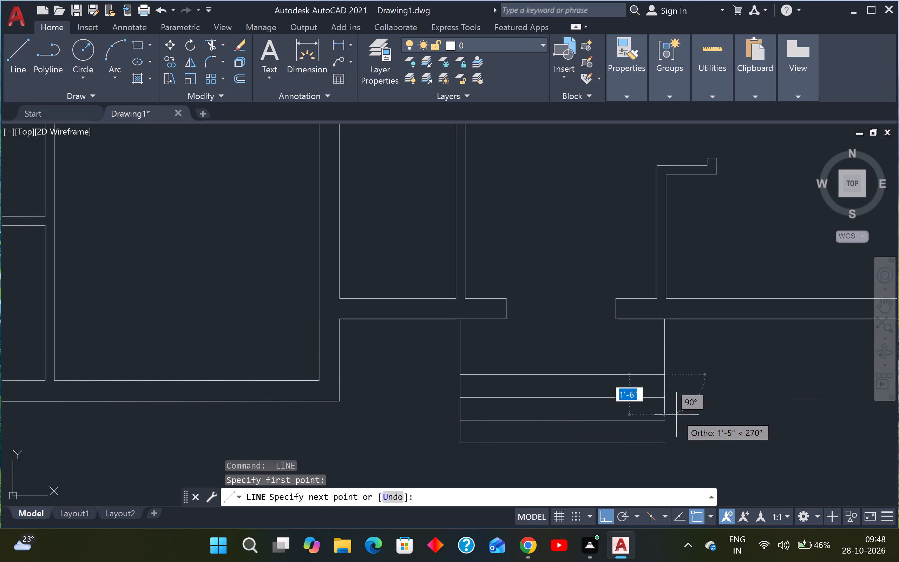
{"action": "left_click", "coordinate": [663, 443]}
{"action": "key", "text": "Escape"}
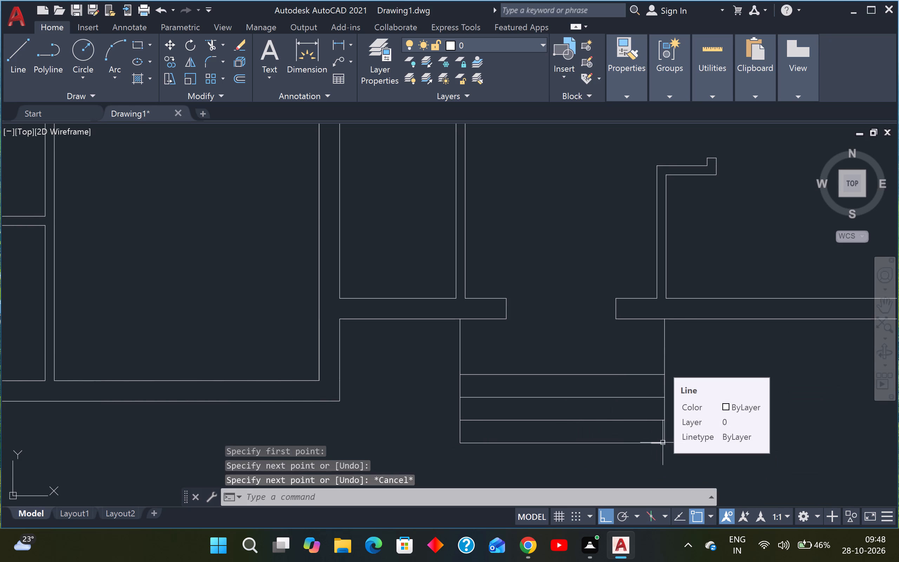
Draw a rectangle about 6" wide and 7" high against the landing's west side, straddling its south edge.
{"action": "type", "text": "RE"}
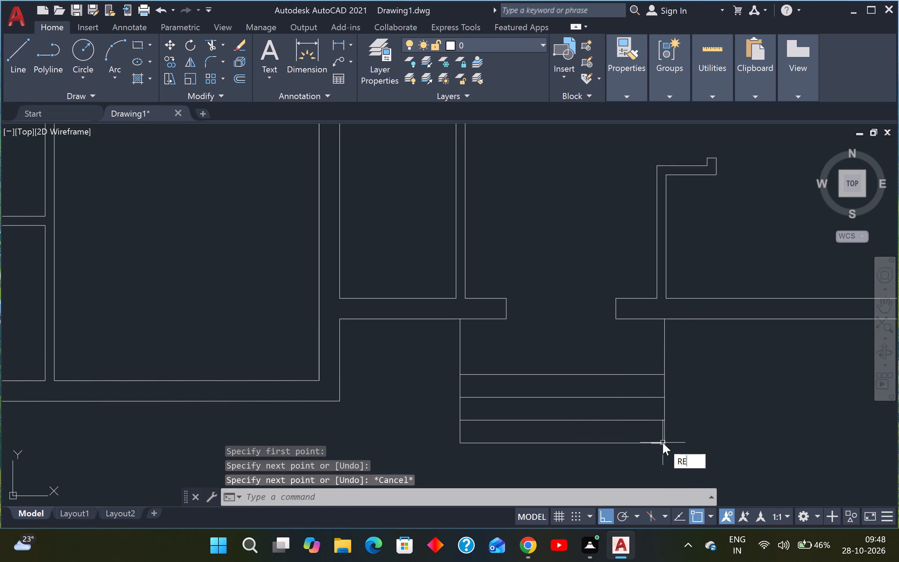
{"action": "key", "text": "c"}
{"action": "key", "text": "space"}
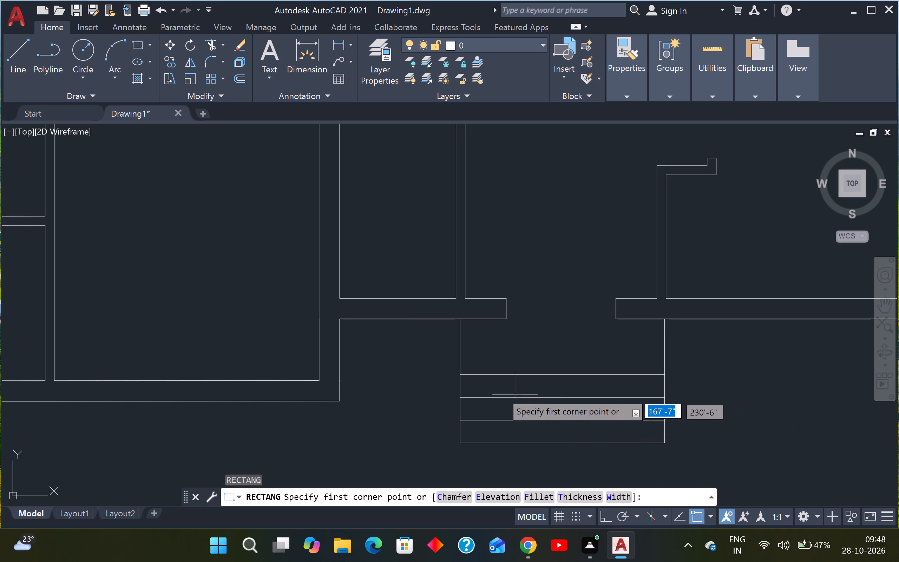
{"action": "scroll", "coordinate": [460, 366], "scroll_direction": "up", "scroll_amount": 2}
{"action": "left_click", "coordinate": [461, 366]}
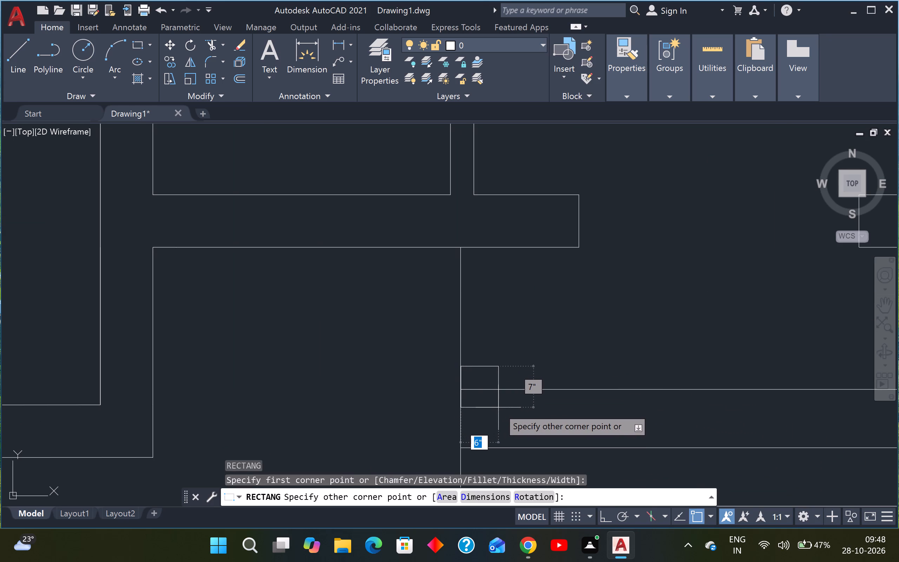
{"action": "left_click", "coordinate": [499, 407]}
{"action": "scroll", "coordinate": [501, 407], "scroll_direction": "down", "scroll_amount": 3}
{"action": "scroll", "coordinate": [502, 407], "scroll_direction": "up", "scroll_amount": 3}
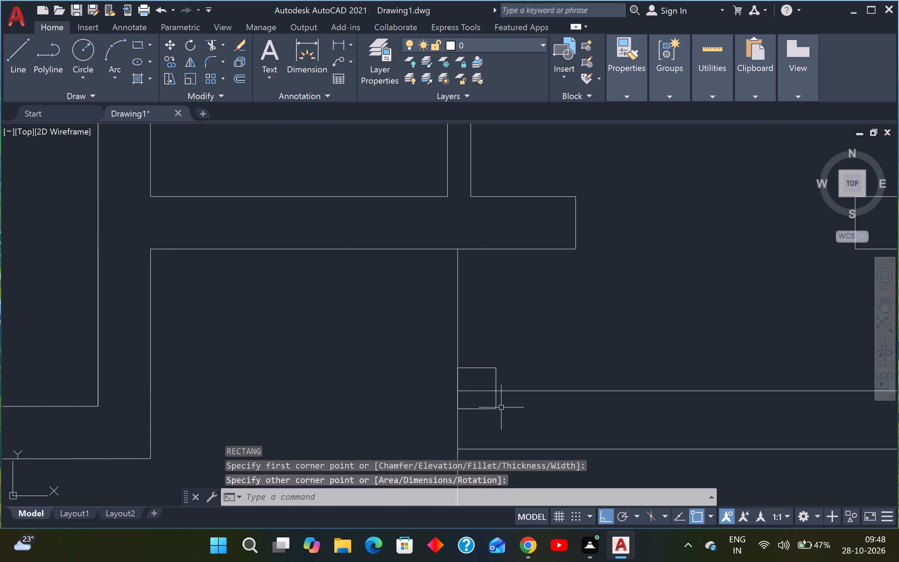
Copy the small rectangle horizontally to the landing's east side, with its outer edge on the side line.
{"action": "left_click_drag", "start_coordinate": [501, 407], "coordinate": [496, 409]}
{"action": "left_click", "coordinate": [479, 417]}
{"action": "key", "text": "c"}
{"action": "key", "text": "o"}
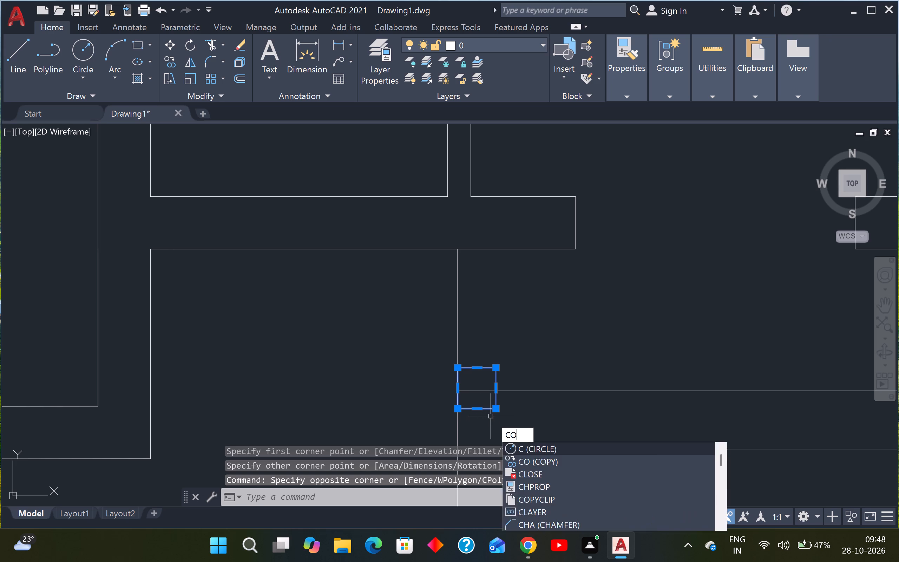
{"action": "key", "text": "Return"}
{"action": "left_click", "coordinate": [496, 369]}
{"action": "scroll", "coordinate": [508, 367], "scroll_direction": "down", "scroll_amount": 3}
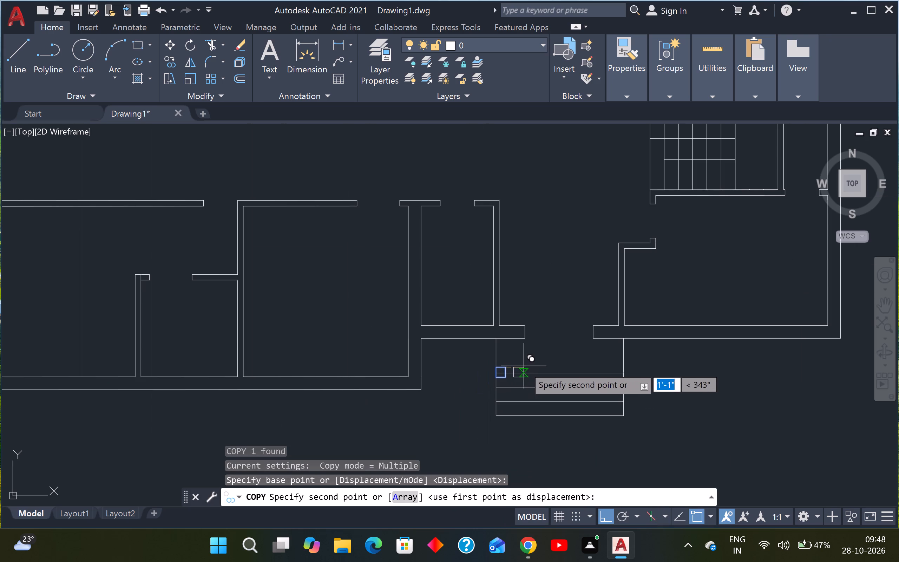
{"action": "key", "text": "F8"}
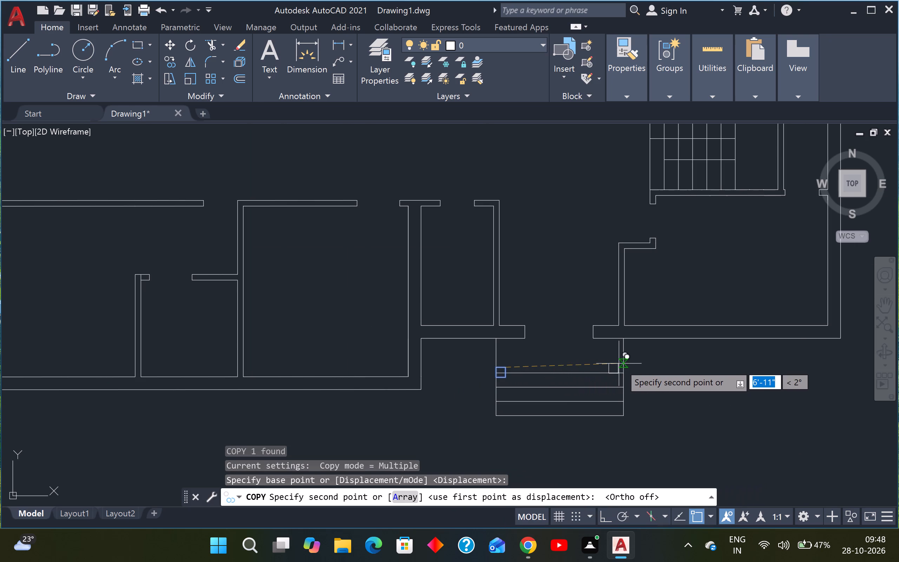
{"action": "key", "text": "F8"}
{"action": "scroll", "coordinate": [615, 364], "scroll_direction": "up", "scroll_amount": 2}
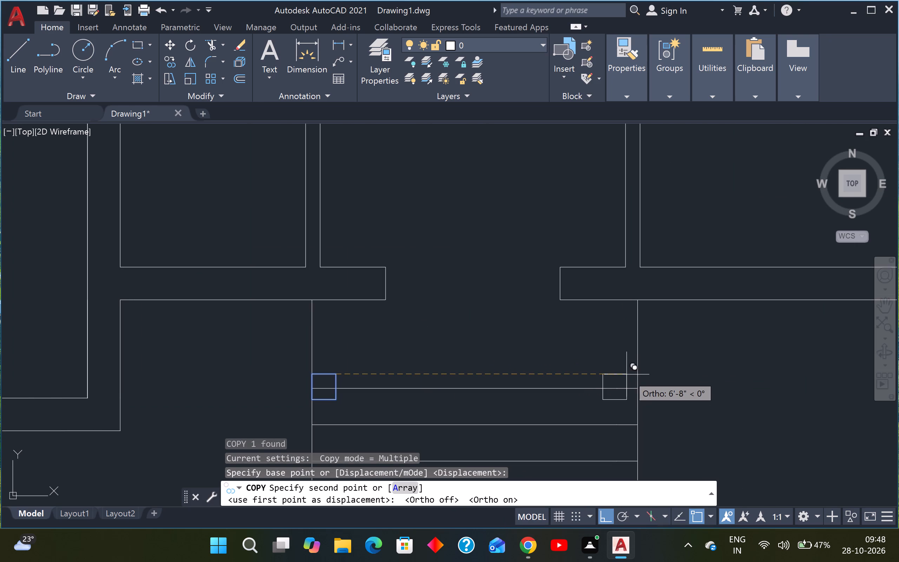
{"action": "left_click", "coordinate": [637, 375]}
{"action": "key", "text": "Escape"}
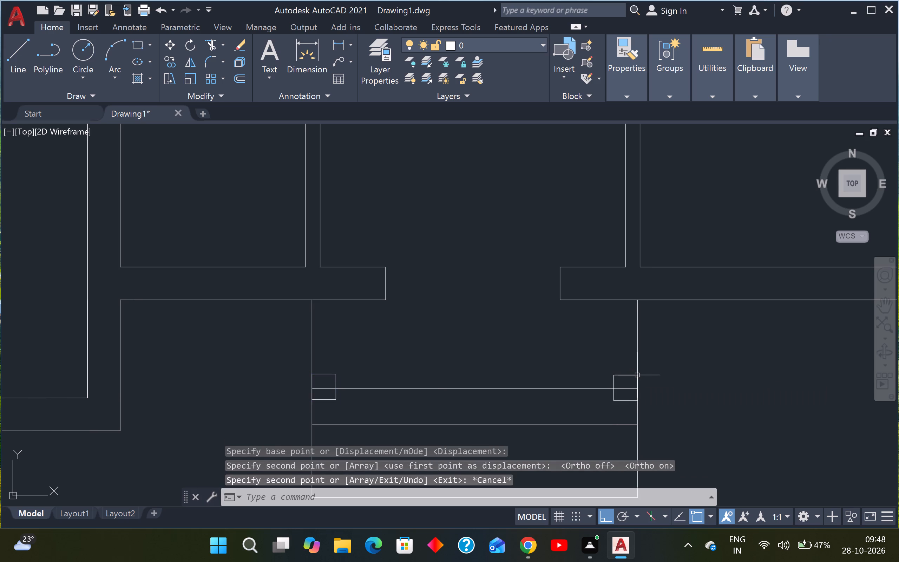
Trim the landing's south edge line inside both small rectangles.
{"action": "type", "text": "TR"}
{"action": "key", "text": "space"}
{"action": "scroll", "coordinate": [625, 379], "scroll_direction": "up", "scroll_amount": 3}
{"action": "left_click", "coordinate": [625, 386]}
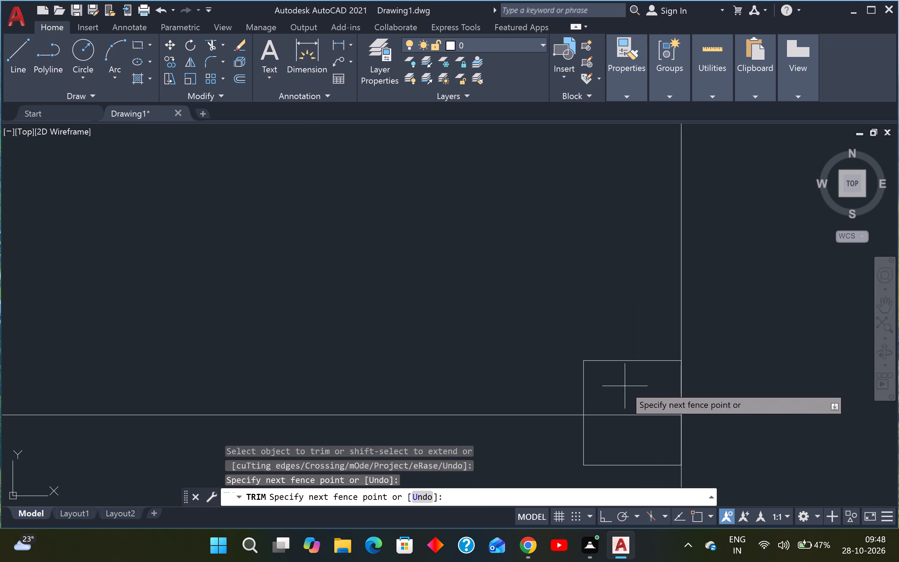
{"action": "left_click", "coordinate": [612, 438]}
{"action": "scroll", "coordinate": [596, 415], "scroll_direction": "up", "scroll_amount": 2}
{"action": "left_click", "coordinate": [589, 401]}
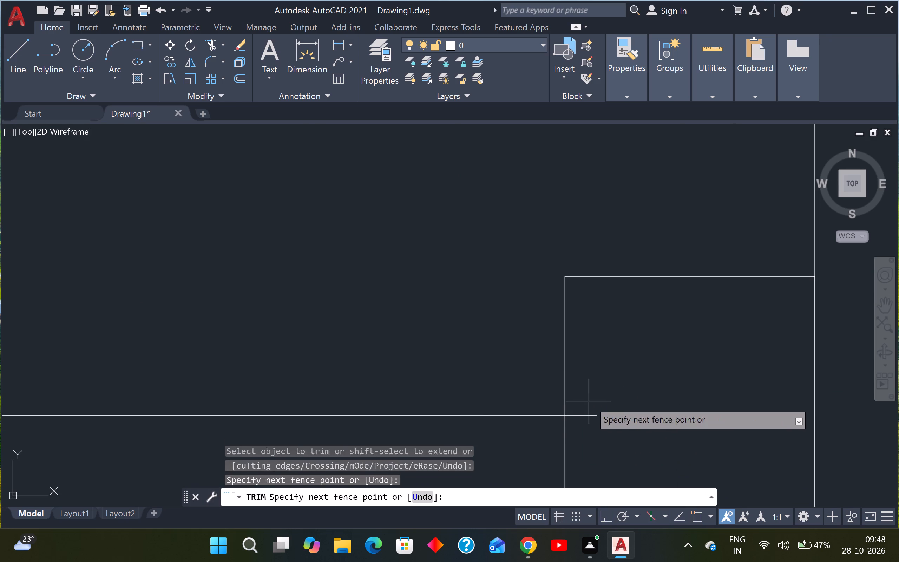
{"action": "left_click", "coordinate": [572, 434]}
{"action": "scroll", "coordinate": [583, 427], "scroll_direction": "down", "scroll_amount": 7}
{"action": "scroll", "coordinate": [463, 430], "scroll_direction": "up", "scroll_amount": 4}
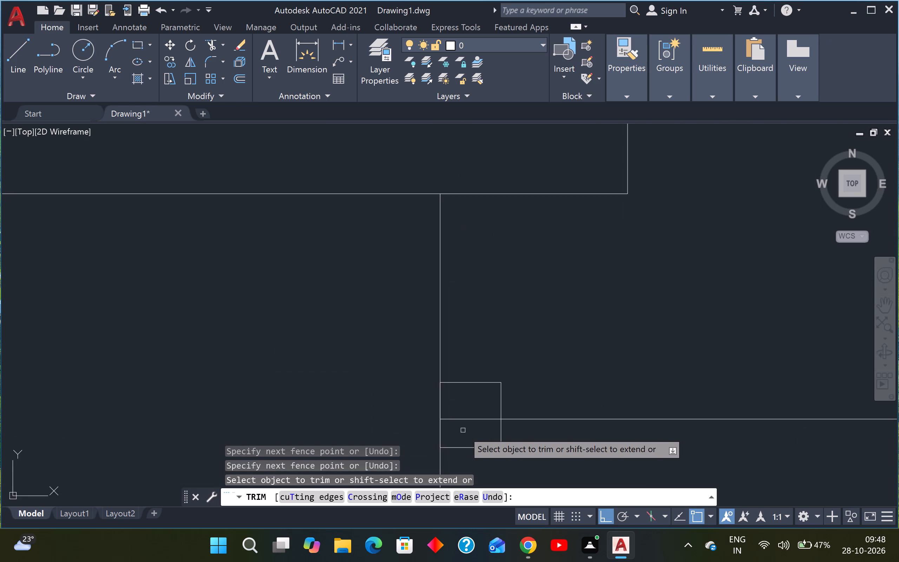
{"action": "scroll", "coordinate": [466, 429], "scroll_direction": "up", "scroll_amount": 2}
{"action": "left_click", "coordinate": [466, 429]}
{"action": "left_click", "coordinate": [511, 387]}
{"action": "scroll", "coordinate": [511, 387], "scroll_direction": "down", "scroll_amount": 5}
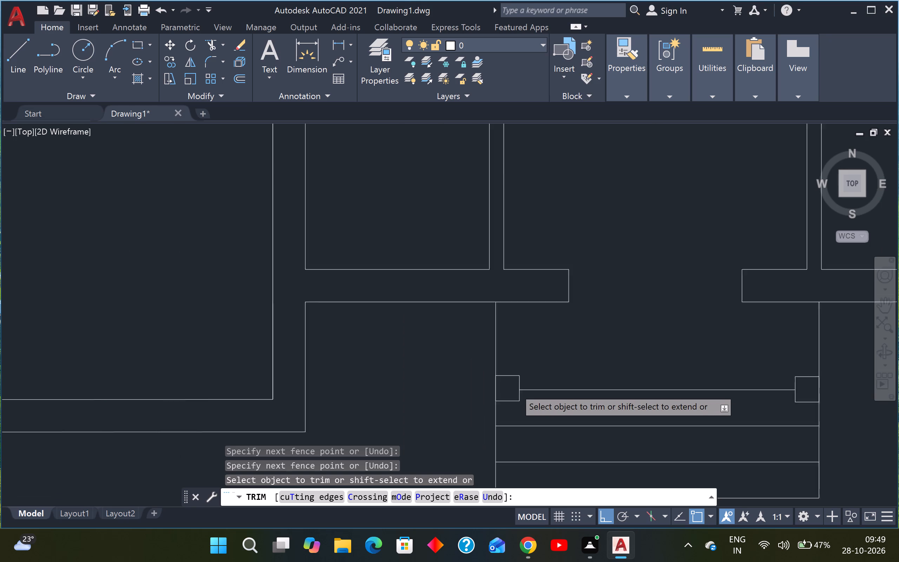
{"action": "key", "text": "Escape"}
{"action": "key", "text": "Escape"}
{"action": "key", "text": "Escape"}
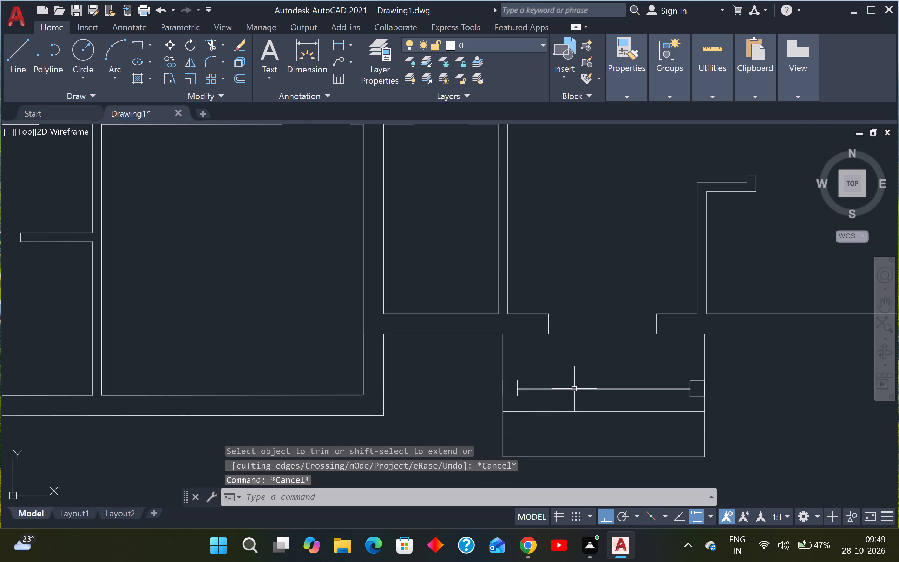
{"action": "key", "text": "Escape"}
{"action": "key", "text": "Escape"}
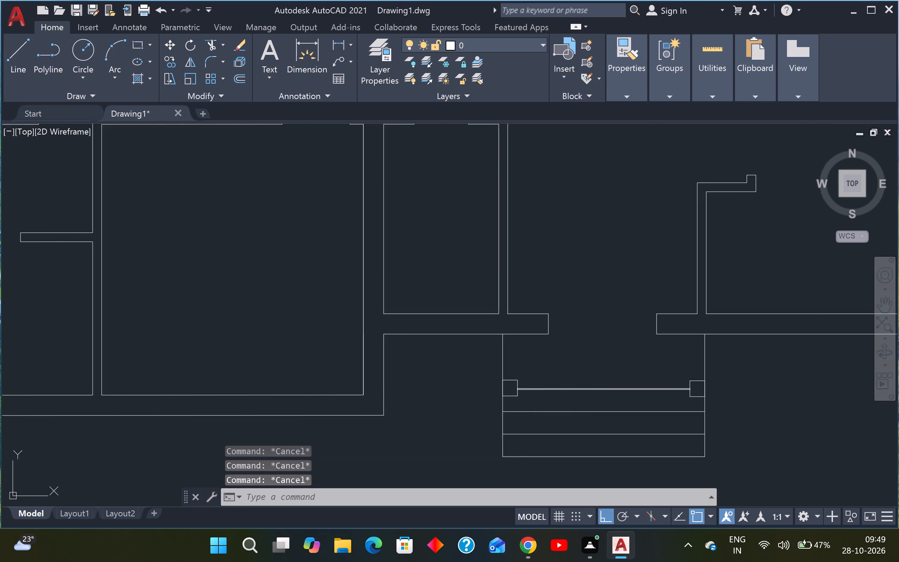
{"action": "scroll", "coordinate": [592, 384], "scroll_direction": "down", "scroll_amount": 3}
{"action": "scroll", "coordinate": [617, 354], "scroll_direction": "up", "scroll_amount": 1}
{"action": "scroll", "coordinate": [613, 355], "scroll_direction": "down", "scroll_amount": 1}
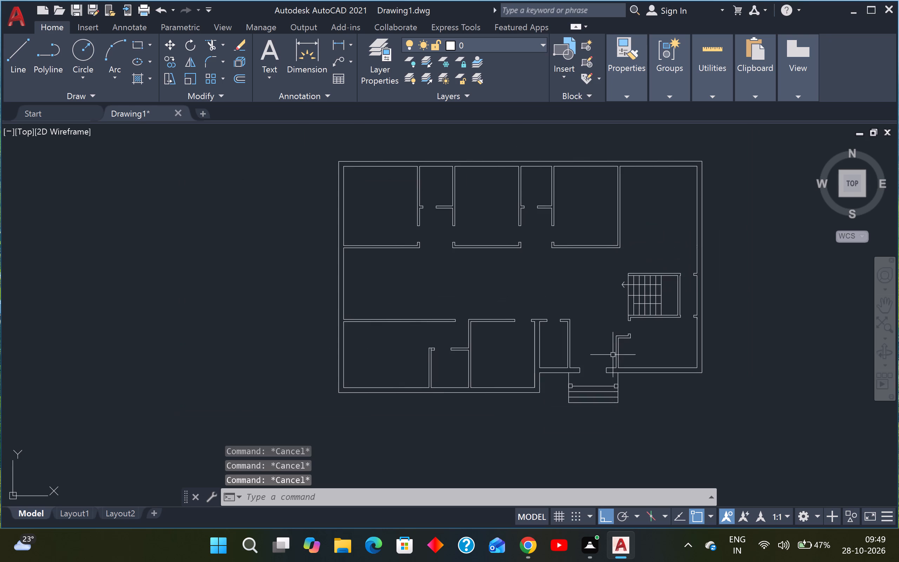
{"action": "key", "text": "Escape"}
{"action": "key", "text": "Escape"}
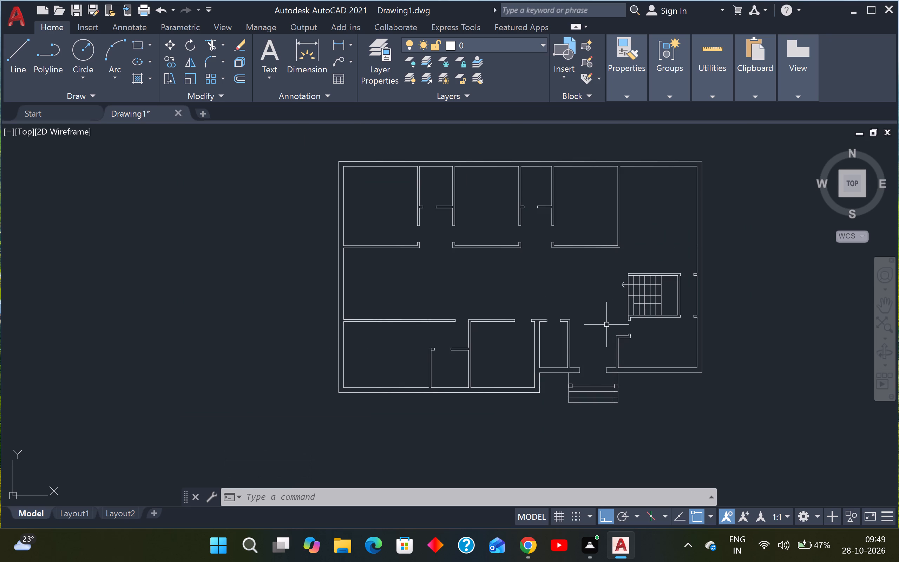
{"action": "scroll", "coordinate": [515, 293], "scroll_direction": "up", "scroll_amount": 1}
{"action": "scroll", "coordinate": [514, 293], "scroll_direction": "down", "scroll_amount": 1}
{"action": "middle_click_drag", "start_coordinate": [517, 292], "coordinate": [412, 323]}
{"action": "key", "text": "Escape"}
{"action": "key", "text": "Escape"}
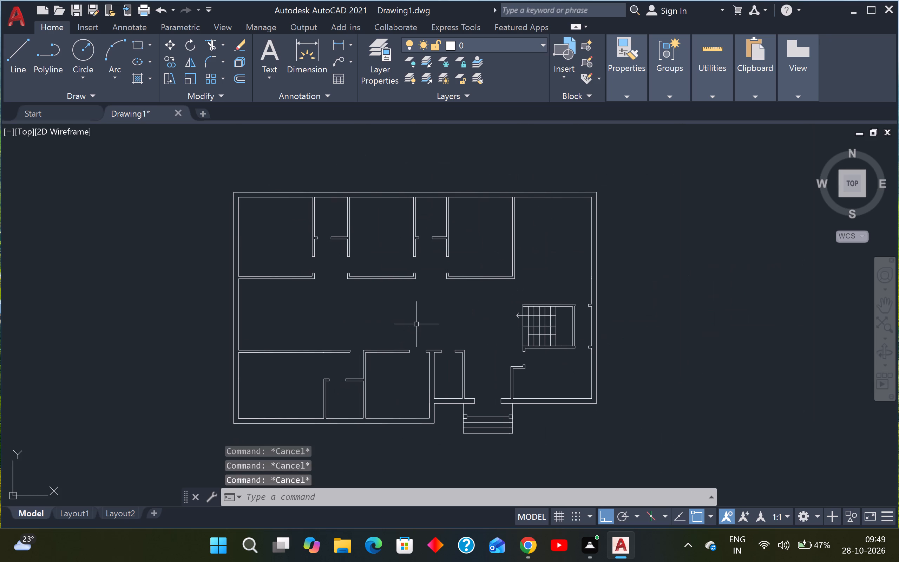
Draw a rectangle 4' wide and 9" high in the empty space west of the floor plan.
{"action": "scroll", "coordinate": [416, 324], "scroll_direction": "down", "scroll_amount": 2}
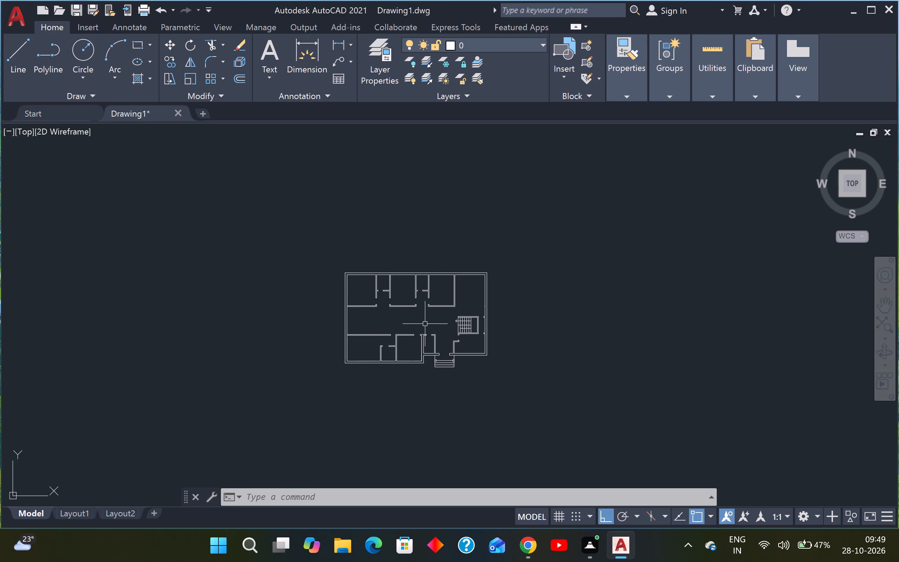
{"action": "scroll", "coordinate": [428, 322], "scroll_direction": "down", "scroll_amount": 2}
{"action": "scroll", "coordinate": [394, 329], "scroll_direction": "up", "scroll_amount": 1}
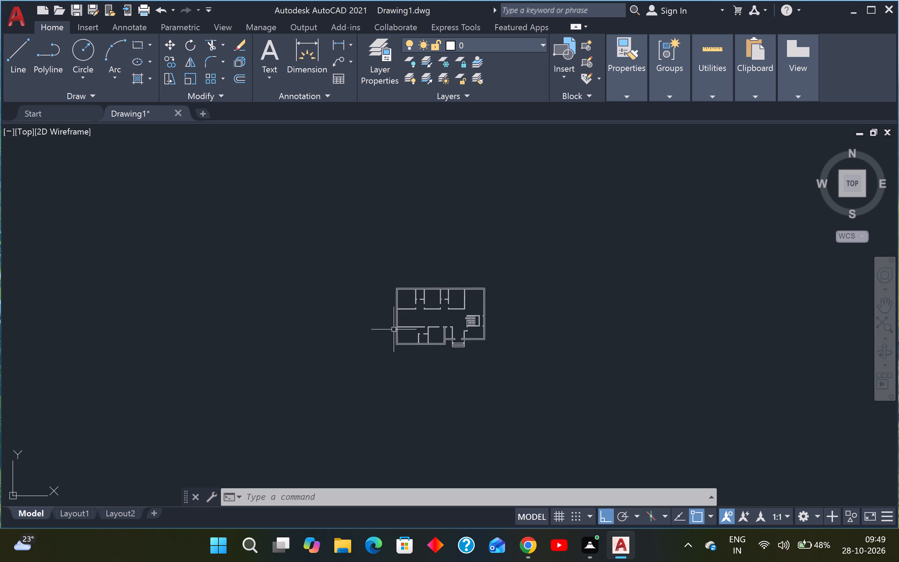
{"action": "key", "text": "Escape"}
{"action": "key", "text": "Escape"}
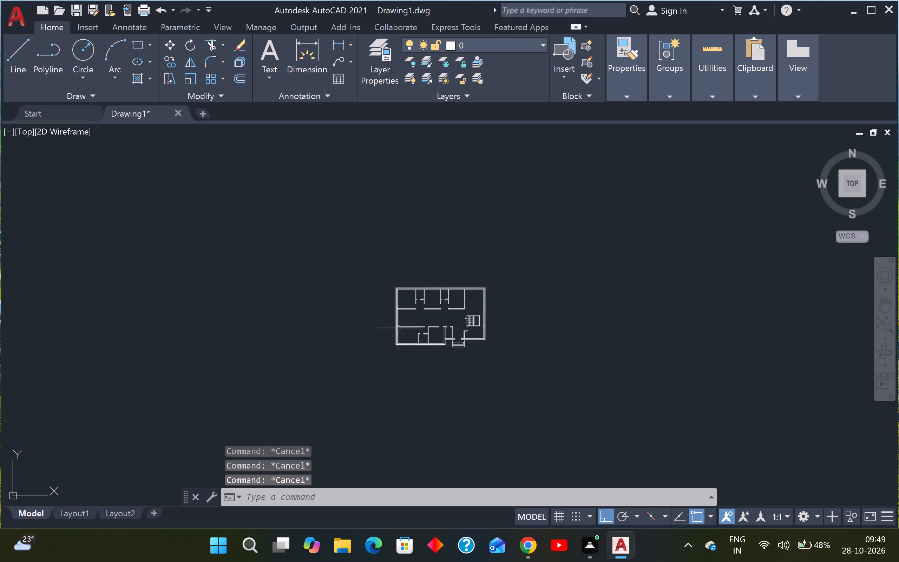
{"action": "type", "text": "REC"}
{"action": "key", "text": "space"}
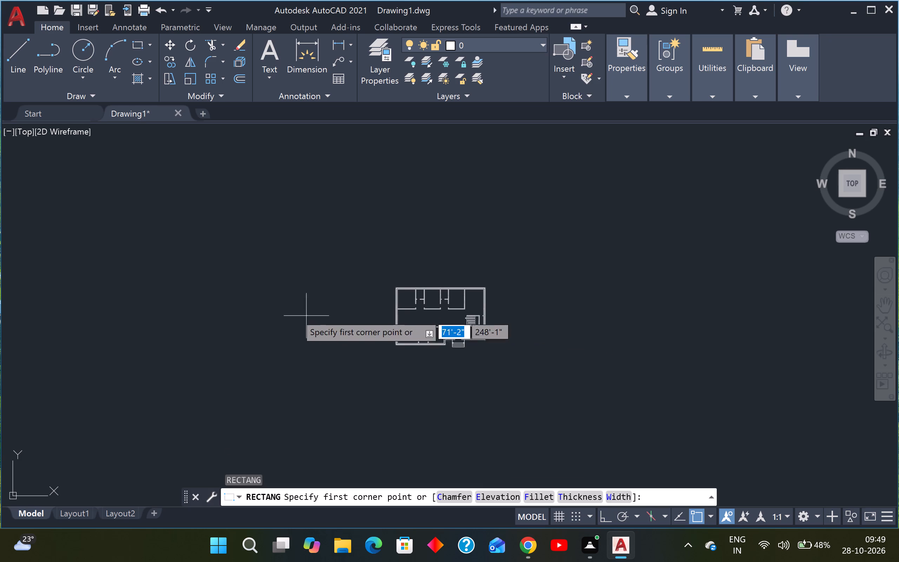
{"action": "left_click", "coordinate": [255, 294]}
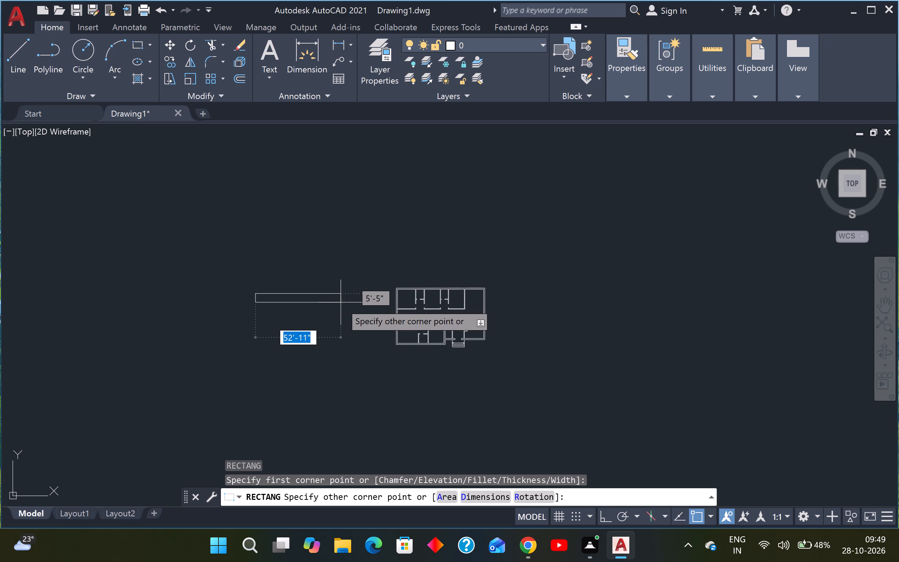
{"action": "type", "text": "4'"}
{"action": "key", "text": "Tab"}
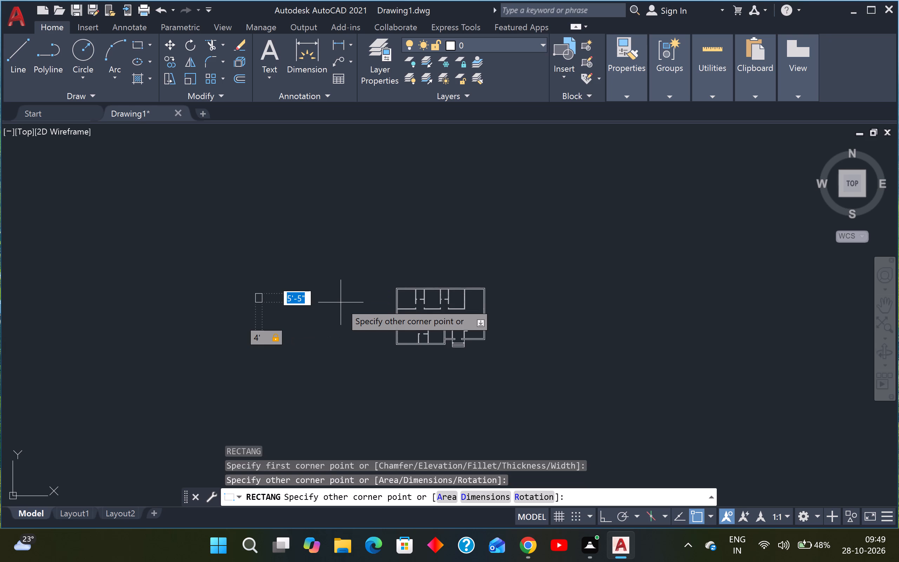
{"action": "key", "text": "9"}
{"action": "key", "text": "shift+quotedbl"}
{"action": "key", "text": "Return"}
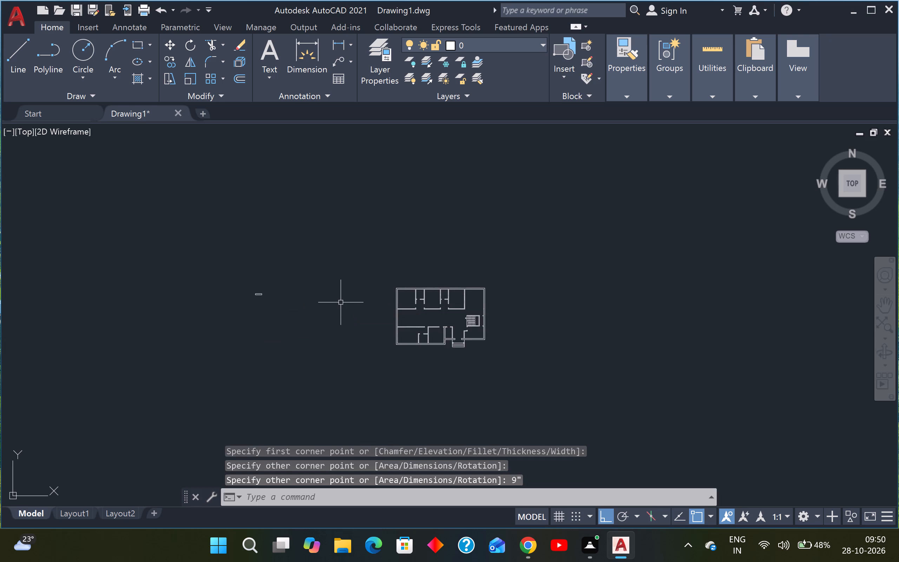
Move the 4' by 9" rectangle horizontally east, close to the floor plan's west wall.
{"action": "left_click", "coordinate": [286, 269]}
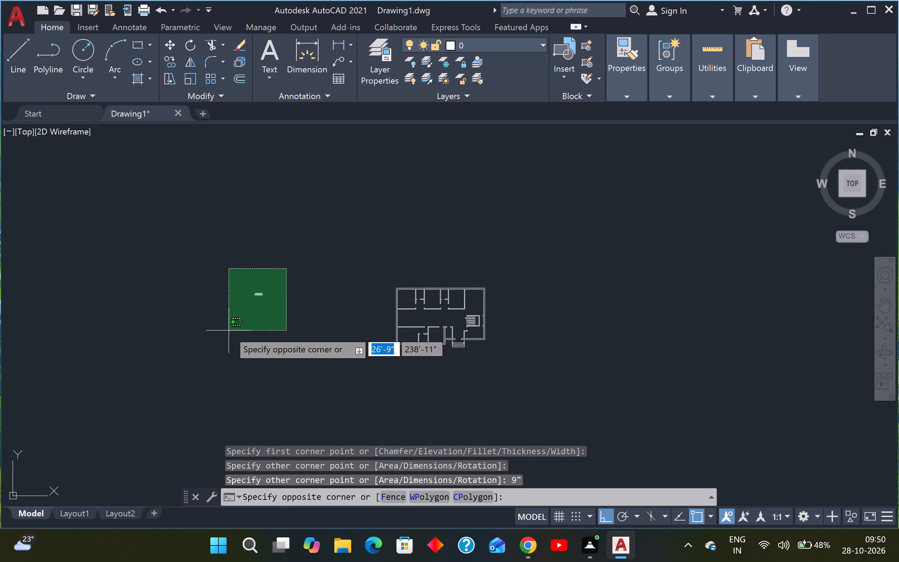
{"action": "left_click", "coordinate": [229, 331]}
{"action": "key", "text": "m"}
{"action": "key", "text": "space"}
{"action": "left_click", "coordinate": [271, 314]}
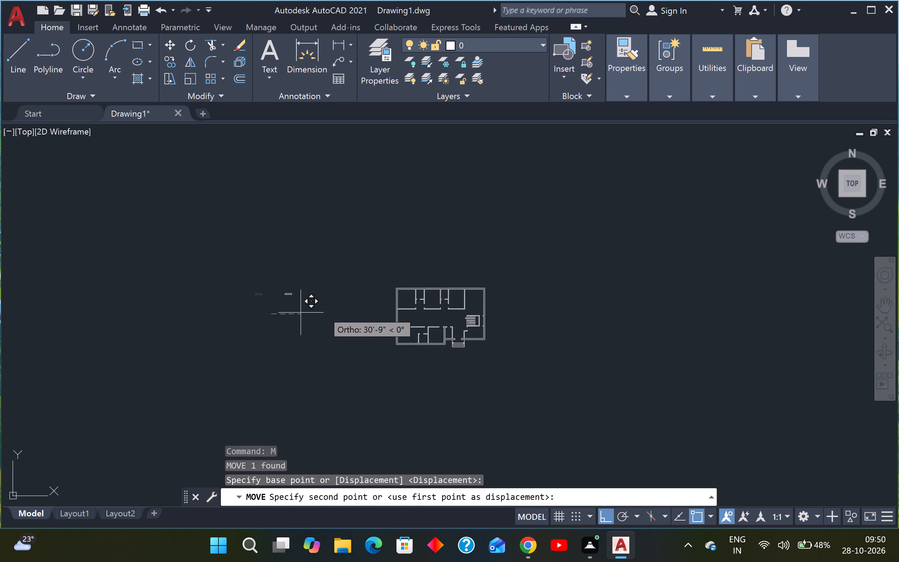
{"action": "left_click", "coordinate": [378, 314]}
{"action": "key", "text": "Escape"}
{"action": "key", "text": "Escape"}
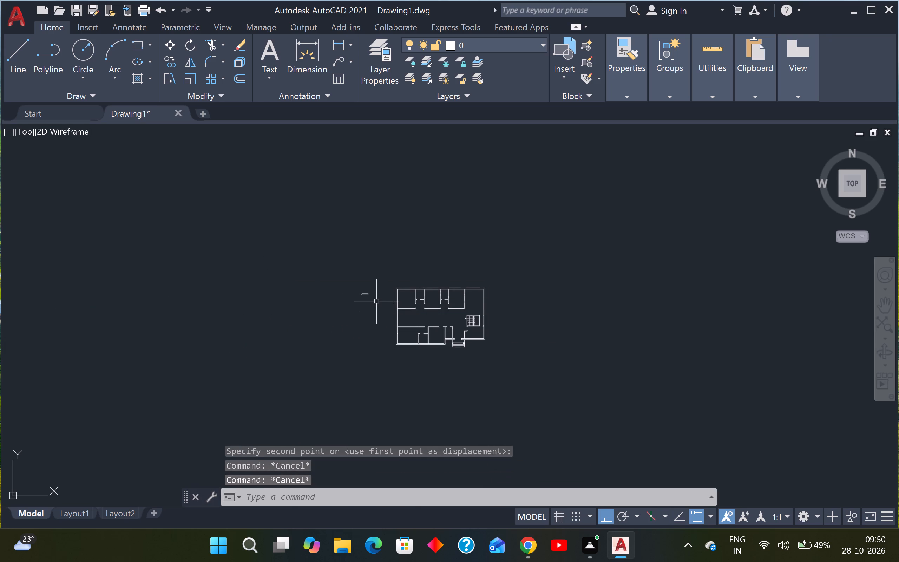
Draw a rectangle 2' wide and 9" high just below the 4' by 9" rectangle.
{"action": "type", "text": "REC"}
{"action": "key", "text": "space"}
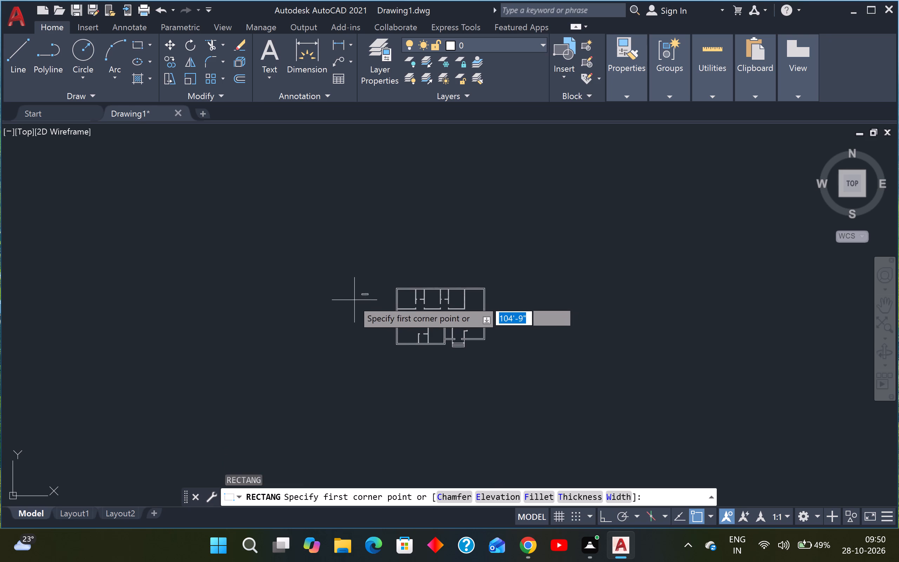
{"action": "scroll", "coordinate": [352, 300], "scroll_direction": "up", "scroll_amount": 4}
{"action": "left_click_drag", "start_coordinate": [462, 294], "coordinate": [457, 295]}
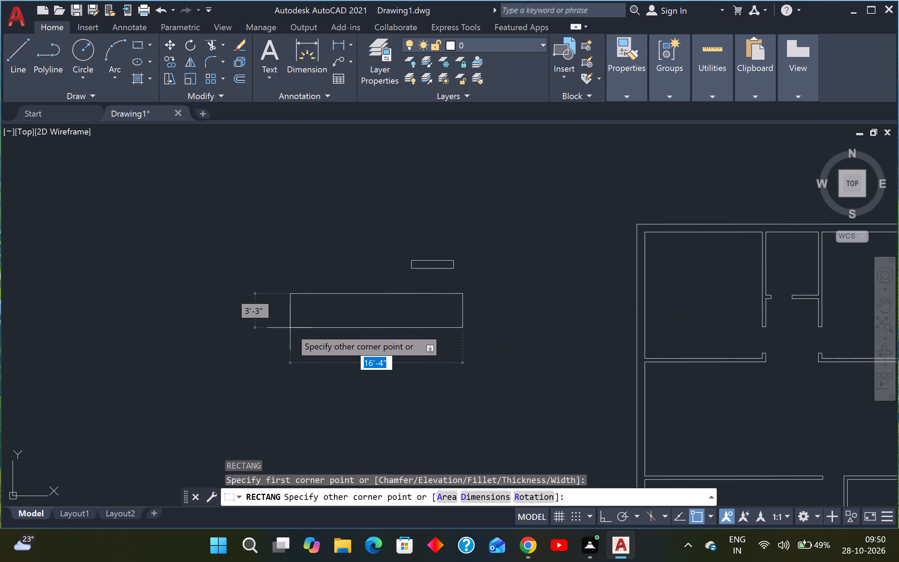
{"action": "key", "text": "2"}
{"action": "key", "text": "apostrophe"}
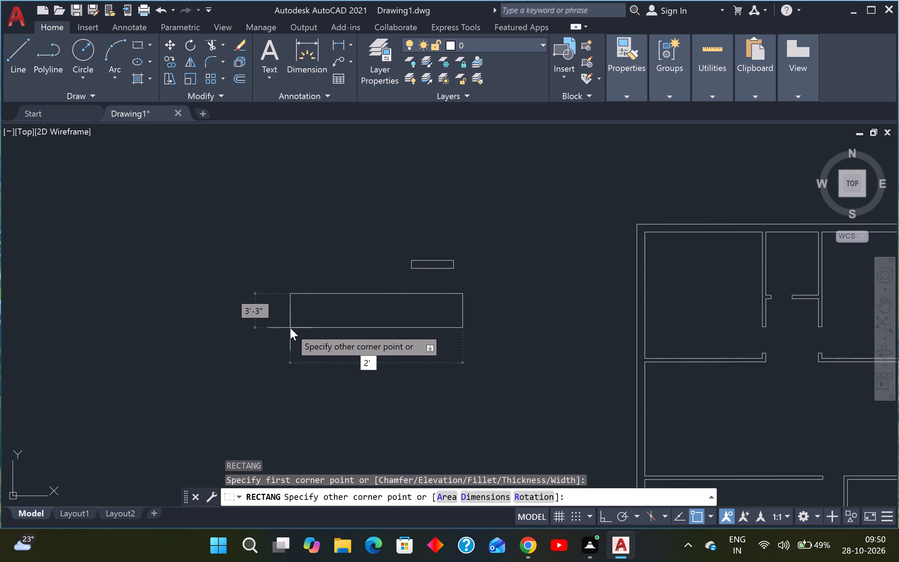
{"action": "key", "text": "Tab"}
{"action": "key", "text": "9"}
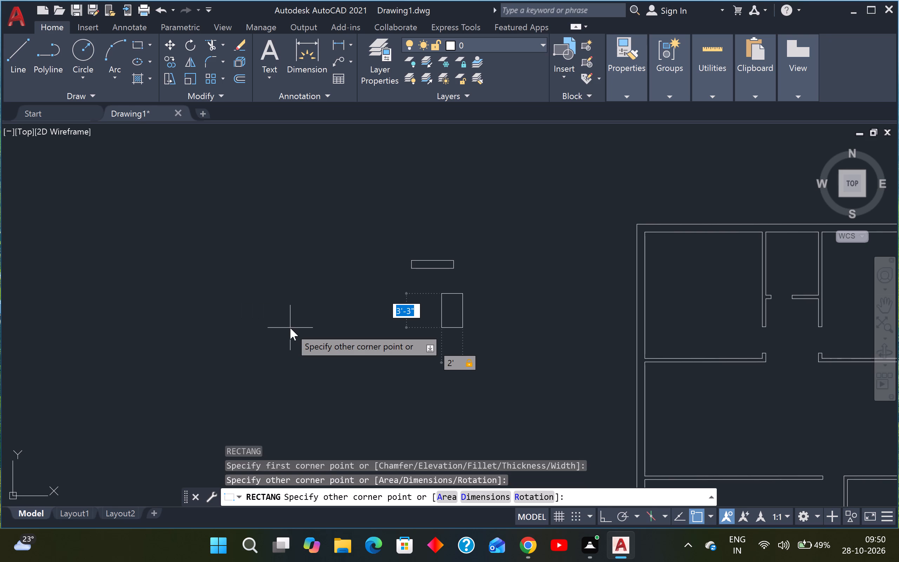
{"action": "key", "text": "shift+quotedbl"}
{"action": "key", "text": "Return"}
Draw a rectangle 6' wide and 9" high above the 4' by 9" rectangle.
{"action": "type", "text": "REC"}
{"action": "key", "text": "space"}
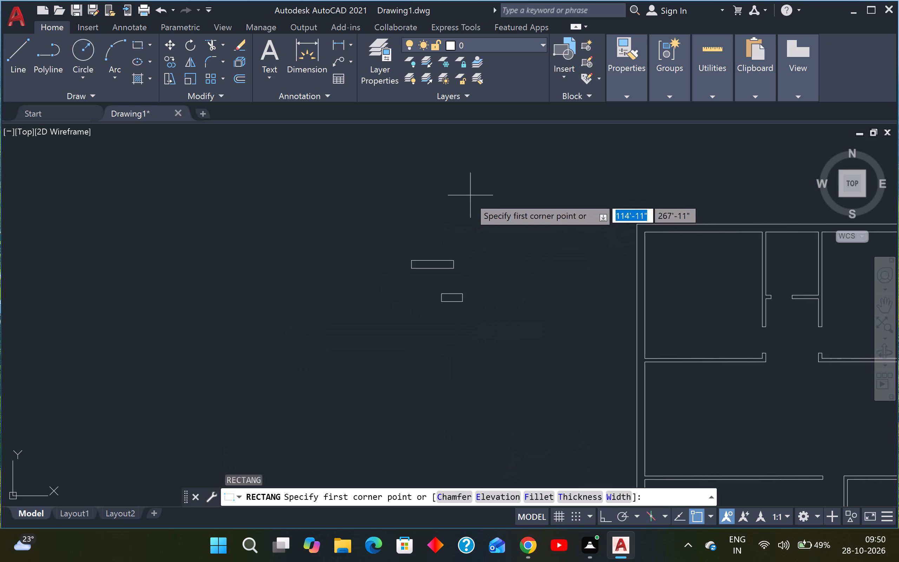
{"action": "left_click", "coordinate": [458, 205]}
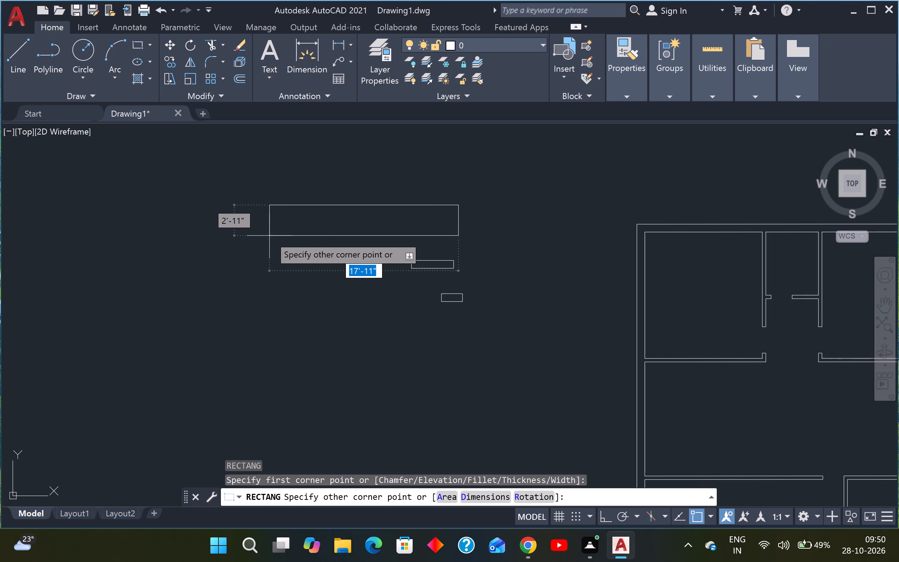
{"action": "type", "text": "6'"}
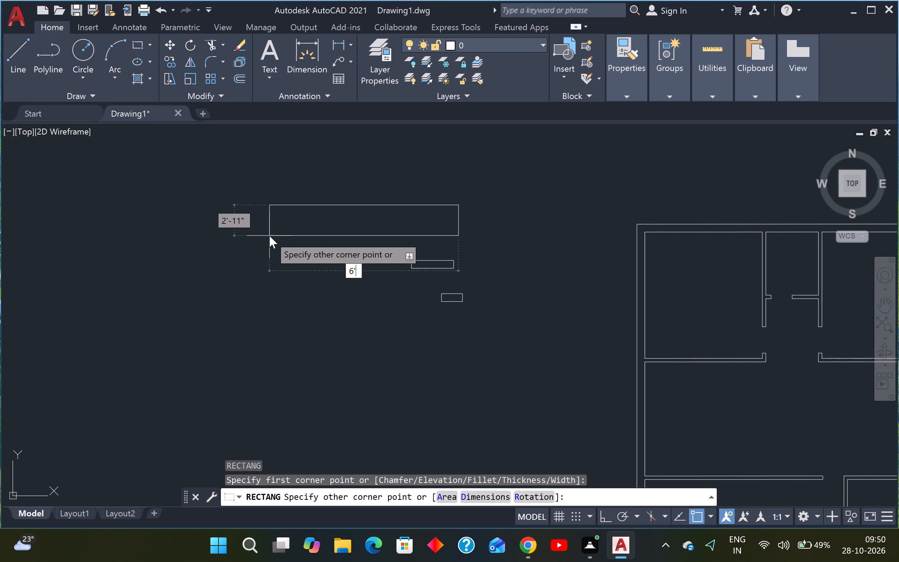
{"action": "key", "text": "Tab"}
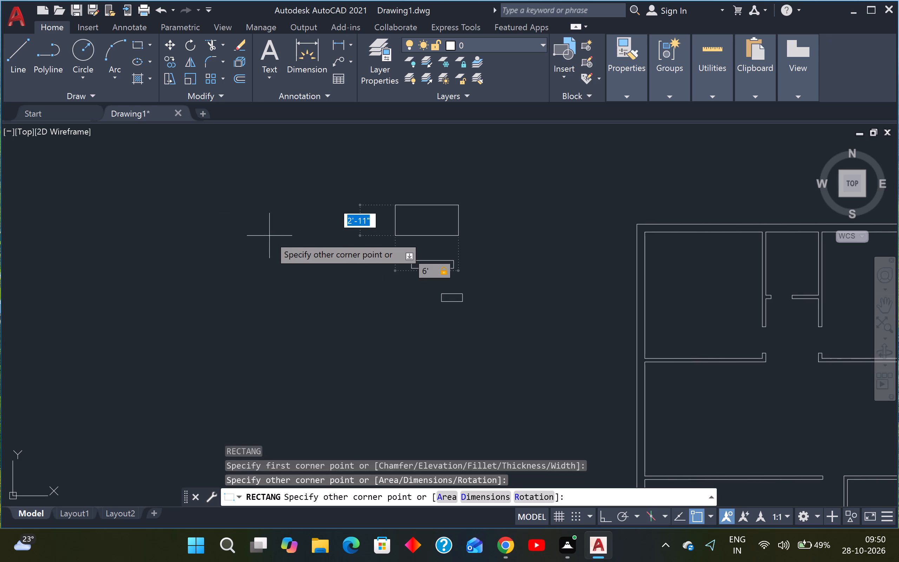
{"action": "key", "text": "9"}
{"action": "key", "text": "shift+quotedbl"}
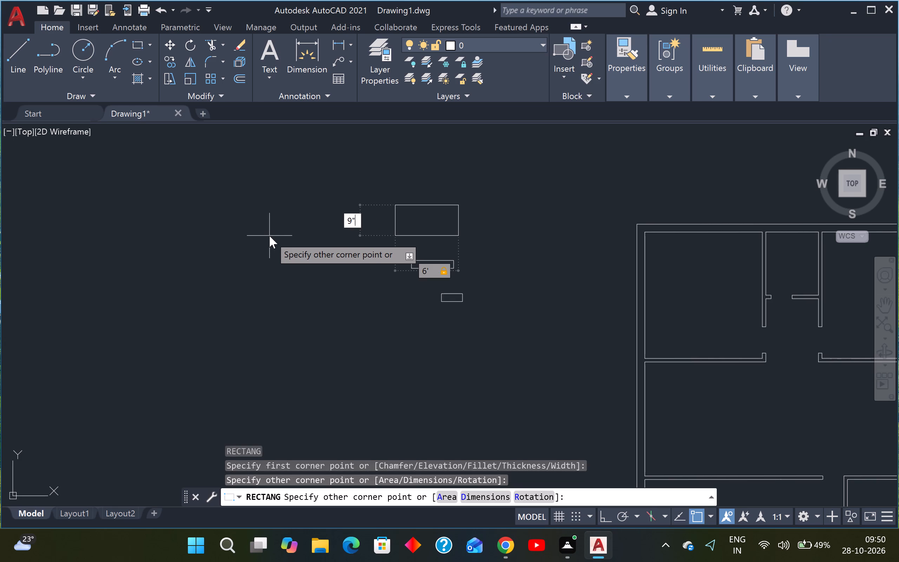
{"action": "key", "text": "Return"}
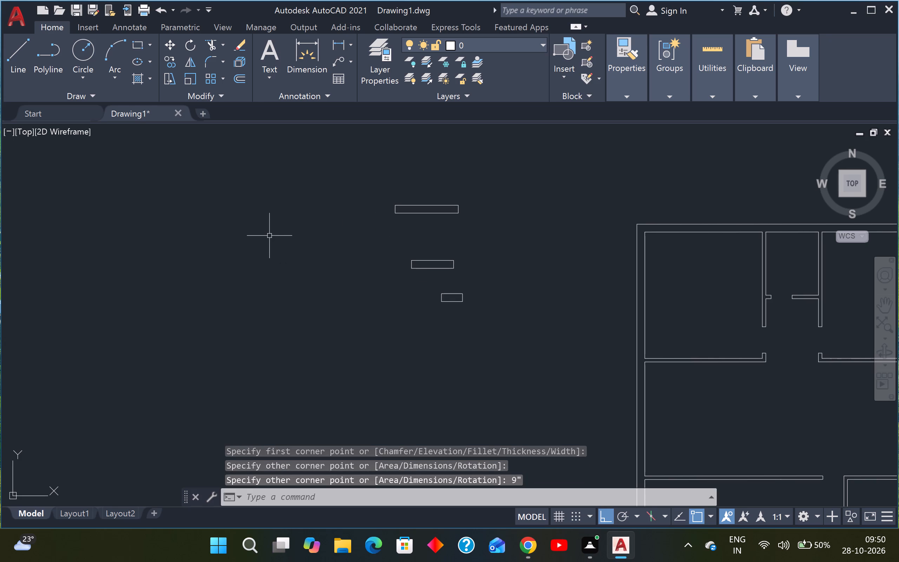
Draw a horizontal line from the midpoint of the 6' rectangle's west edge to just beyond its east edge.
{"action": "scroll", "coordinate": [420, 226], "scroll_direction": "up", "scroll_amount": 1}
{"action": "scroll", "coordinate": [420, 226], "scroll_direction": "down", "scroll_amount": 2}
{"action": "scroll", "coordinate": [422, 225], "scroll_direction": "up", "scroll_amount": 2}
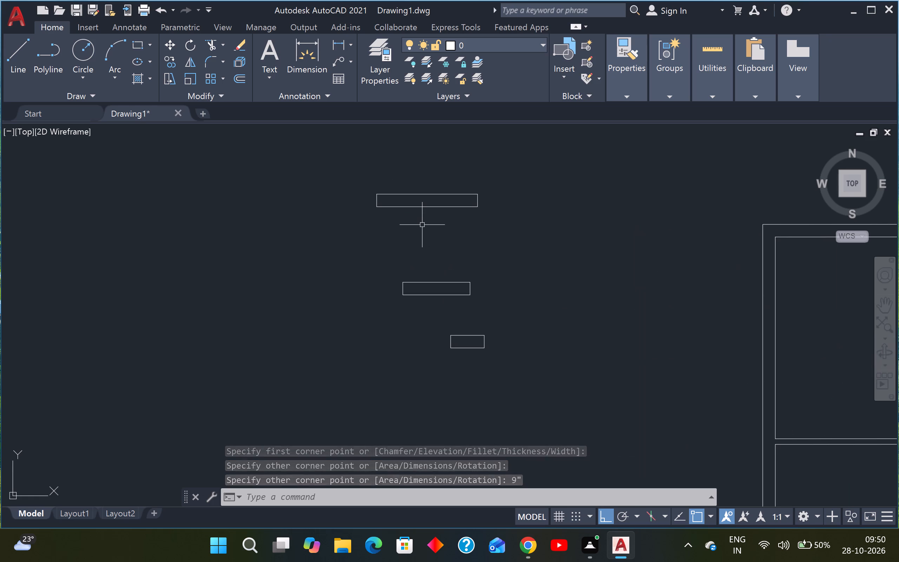
{"action": "type", "text": "L"}
{"action": "key", "text": "space"}
{"action": "scroll", "coordinate": [411, 188], "scroll_direction": "up", "scroll_amount": 1}
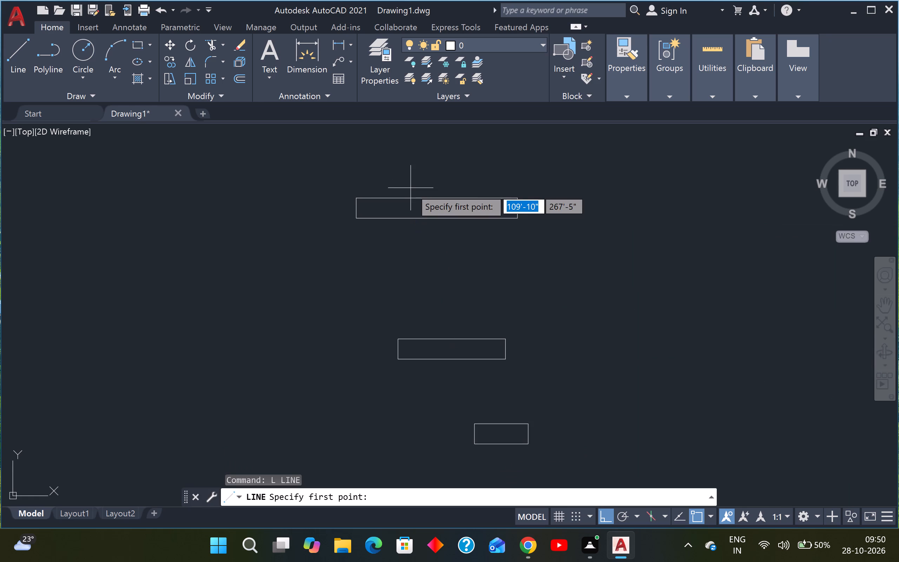
{"action": "left_click", "coordinate": [355, 208]}
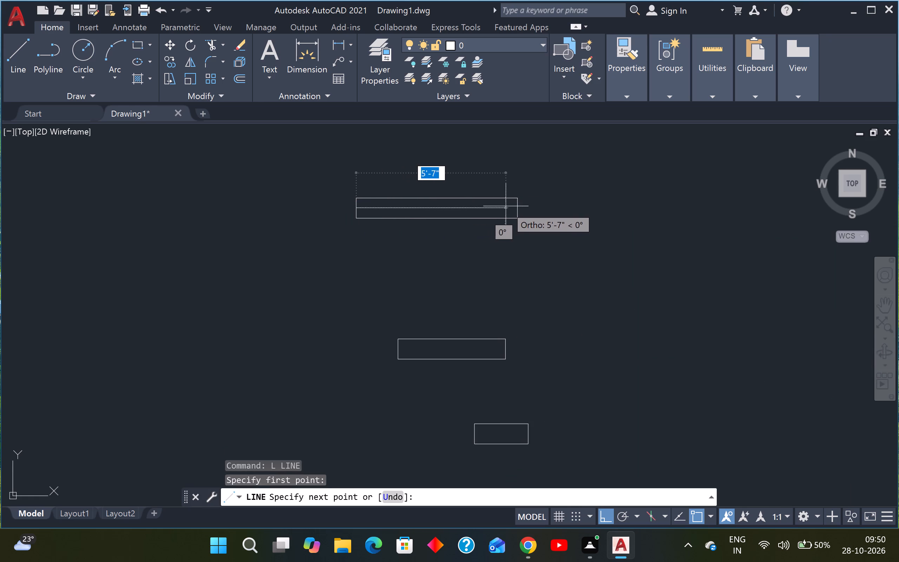
{"action": "left_click", "coordinate": [539, 205]}
{"action": "key", "text": "Escape"}
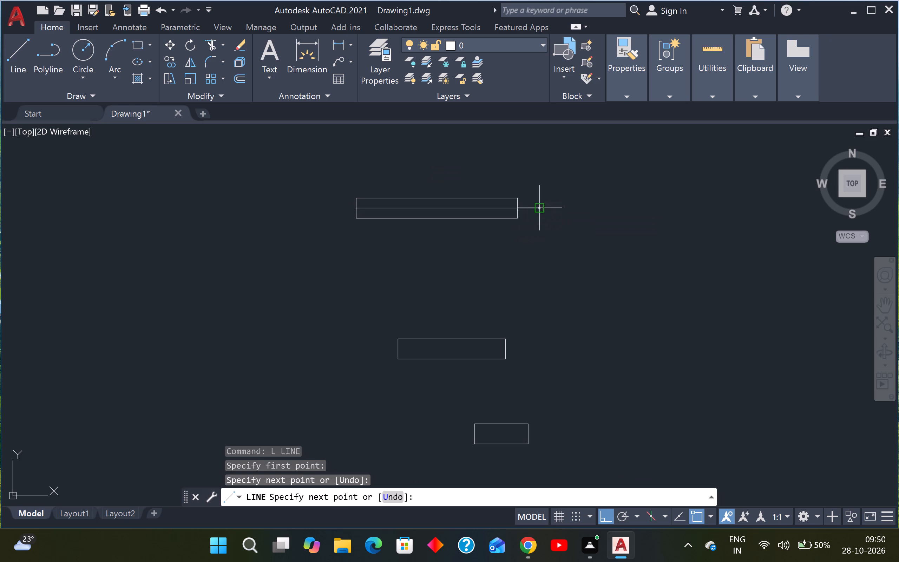
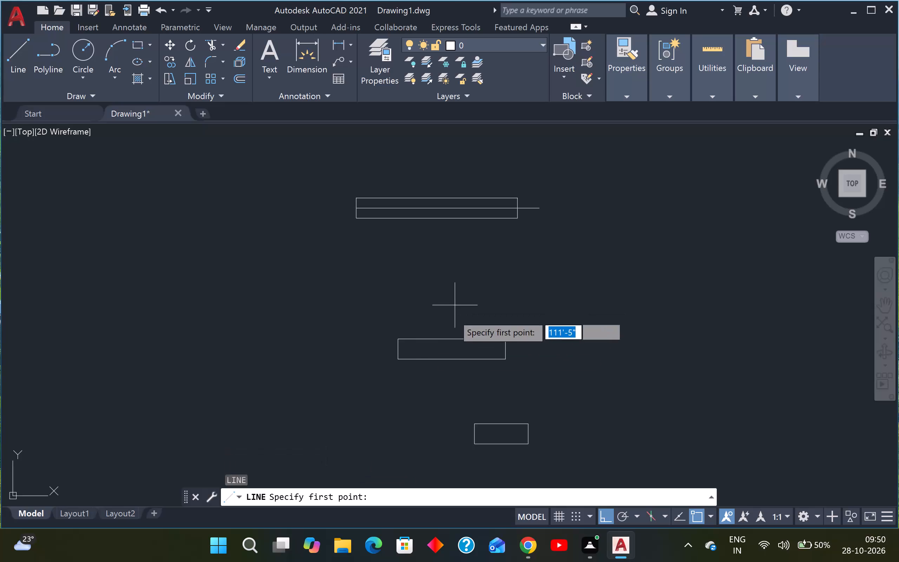
Draw horizontal centre lines through the middle and smallest rectangles, running past their right ends, about 3' long in the smallest.
{"action": "left_click", "coordinate": [395, 350]}
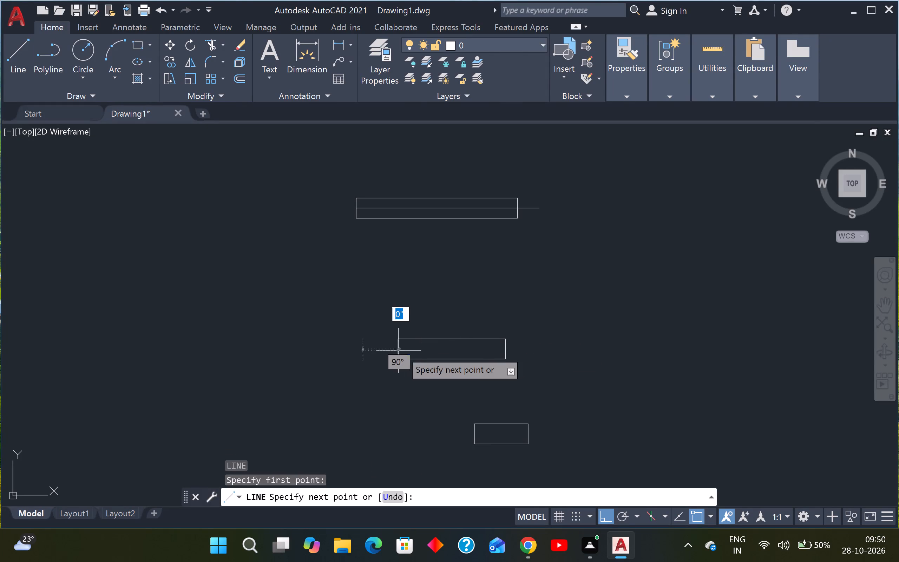
{"action": "left_click", "coordinate": [535, 348]}
{"action": "key", "text": "Escape"}
{"action": "key", "text": "space"}
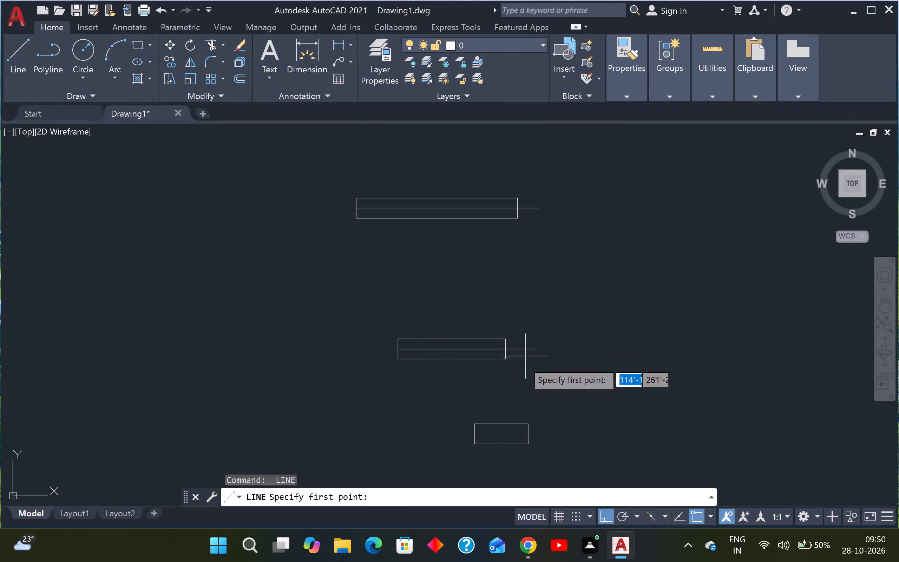
{"action": "left_click", "coordinate": [478, 433]}
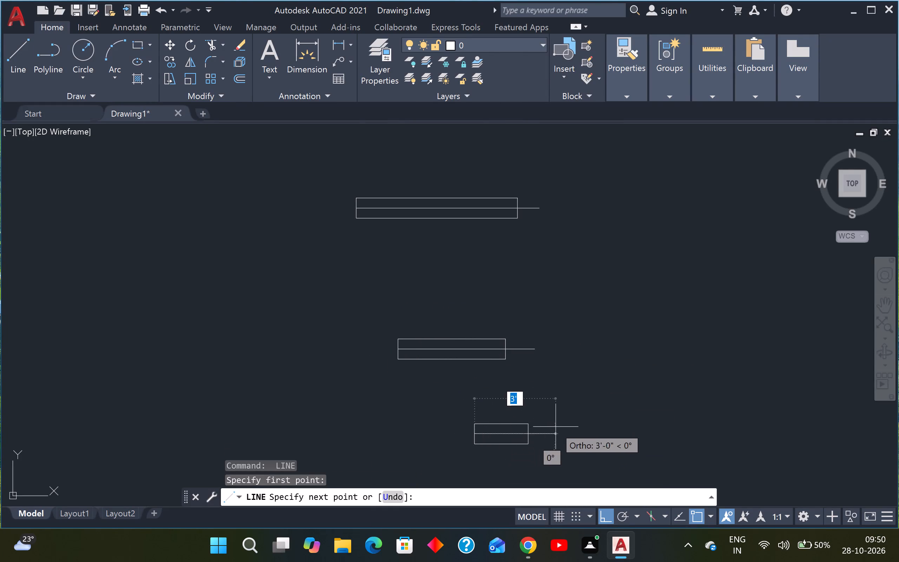
{"action": "left_click", "coordinate": [556, 426]}
{"action": "key", "text": "Escape"}
Trim the centre-line overhangs beyond the right ends of all three rectangles.
{"action": "type", "text": "TR"}
{"action": "key", "text": "space"}
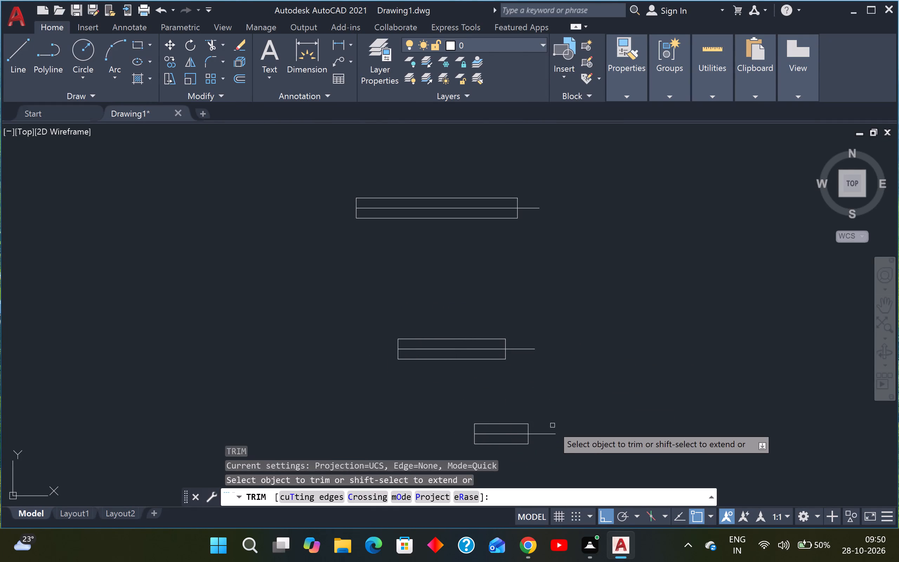
{"action": "left_click", "coordinate": [552, 425]}
{"action": "left_click_drag", "start_coordinate": [544, 436], "coordinate": [545, 432]}
{"action": "left_click", "coordinate": [532, 324]}
{"action": "left_click_drag", "start_coordinate": [513, 359], "coordinate": [515, 358]}
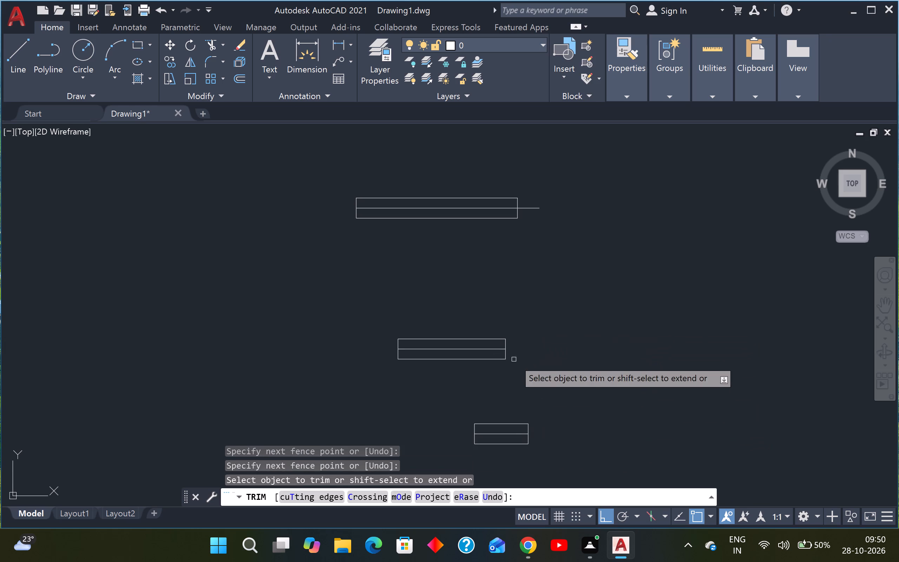
{"action": "left_click_drag", "start_coordinate": [515, 358], "coordinate": [521, 357]}
{"action": "left_click", "coordinate": [529, 191]}
{"action": "left_click", "coordinate": [523, 221]}
{"action": "key", "text": "Escape"}
{"action": "key", "text": "Escape"}
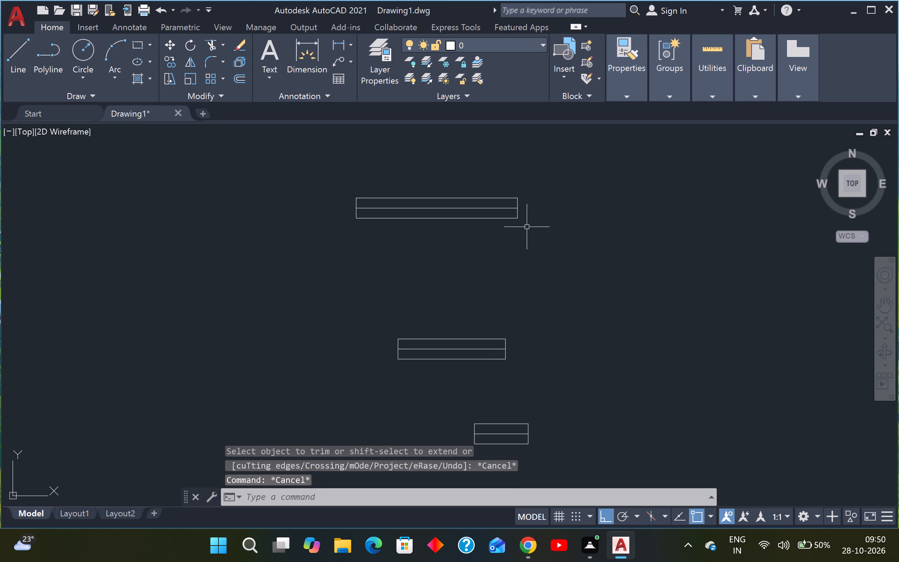
Offset the largest rectangle's centre line 1" above and below.
{"action": "type", "text": "O"}
{"action": "key", "text": "space"}
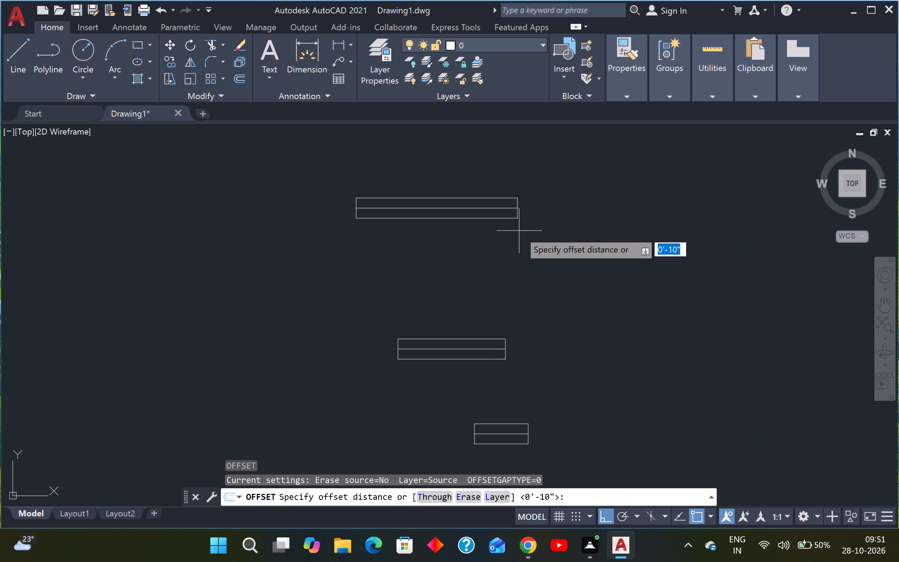
{"action": "key", "text": "1"}
{"action": "key", "text": "shift+quotedbl"}
{"action": "key", "text": "Return"}
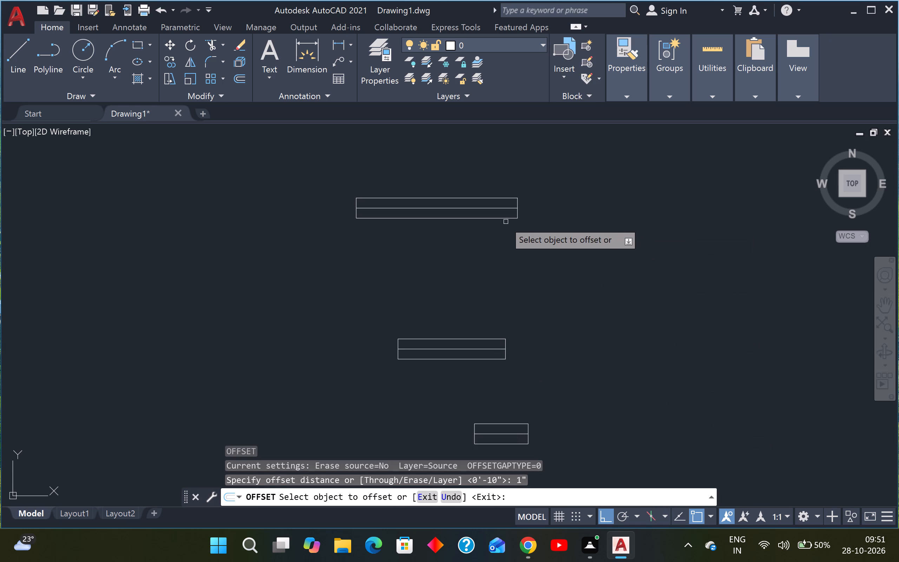
{"action": "left_click", "coordinate": [494, 208]}
{"action": "left_click", "coordinate": [497, 185]}
{"action": "scroll", "coordinate": [492, 206], "scroll_direction": "up", "scroll_amount": 1}
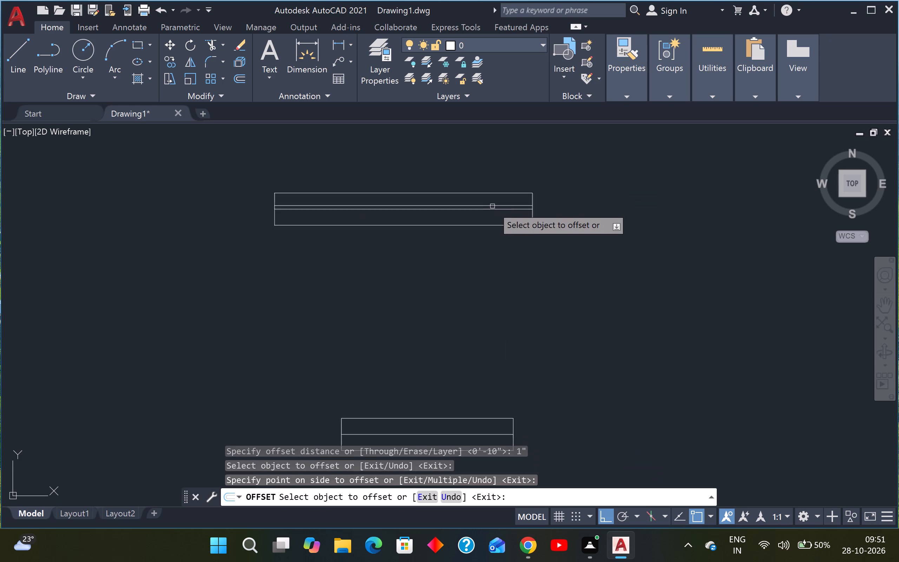
{"action": "scroll", "coordinate": [492, 206], "scroll_direction": "up", "scroll_amount": 2}
{"action": "left_click", "coordinate": [496, 213]}
{"action": "left_click_drag", "start_coordinate": [479, 297], "coordinate": [481, 292]}
Offset the middle rectangle's centre line to both sides at the same 1" distance.
{"action": "scroll", "coordinate": [488, 275], "scroll_direction": "down", "scroll_amount": 1}
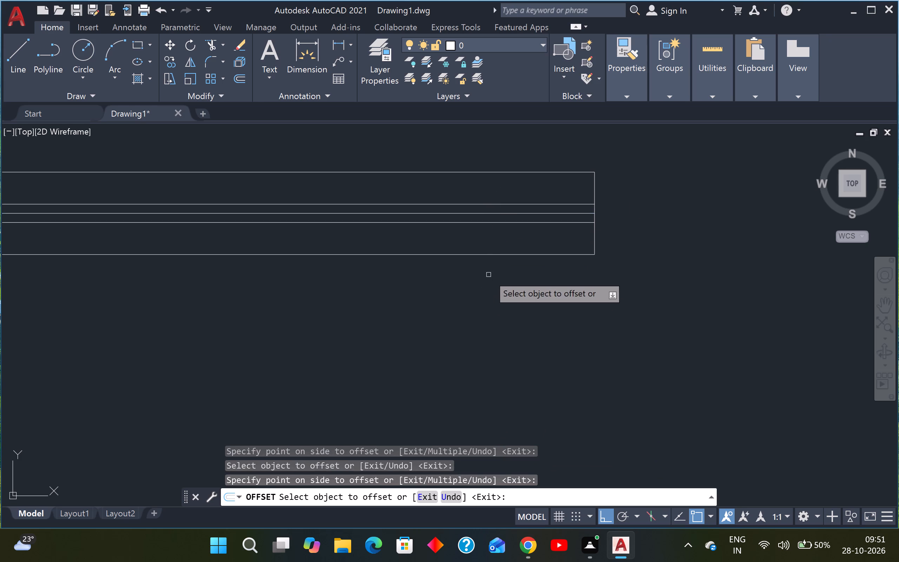
{"action": "scroll", "coordinate": [488, 275], "scroll_direction": "down", "scroll_amount": 2}
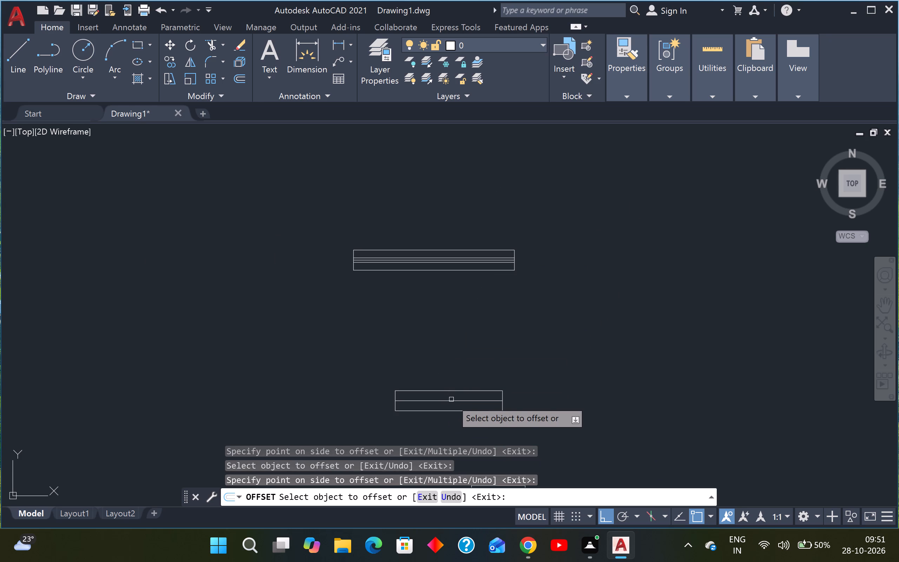
{"action": "left_click", "coordinate": [451, 399]}
{"action": "left_click", "coordinate": [448, 361]}
{"action": "scroll", "coordinate": [447, 403], "scroll_direction": "up", "scroll_amount": 2}
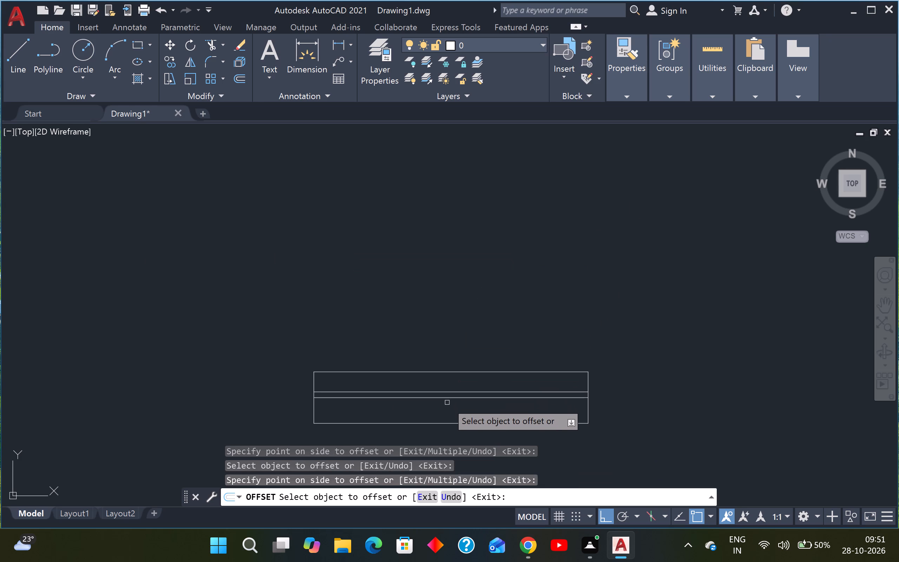
{"action": "left_click", "coordinate": [445, 396]}
{"action": "left_click_drag", "start_coordinate": [430, 438], "coordinate": [429, 434]}
Offset the smallest rectangle's centre line 1" above and below, and end the Offset command.
{"action": "scroll", "coordinate": [460, 397], "scroll_direction": "down", "scroll_amount": 3}
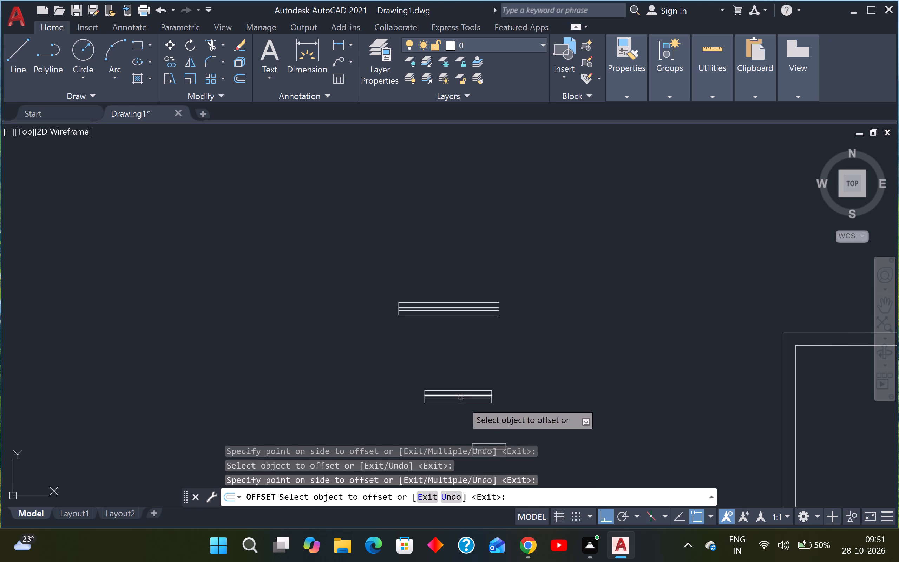
{"action": "scroll", "coordinate": [504, 419], "scroll_direction": "down", "scroll_amount": 2}
{"action": "scroll", "coordinate": [501, 423], "scroll_direction": "up", "scroll_amount": 2}
{"action": "scroll", "coordinate": [507, 420], "scroll_direction": "down", "scroll_amount": 3}
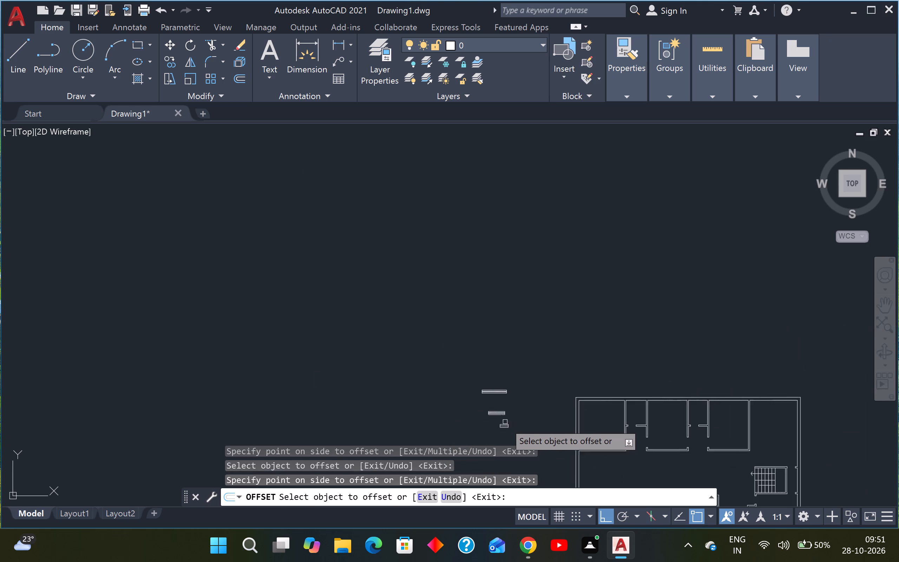
{"action": "scroll", "coordinate": [497, 428], "scroll_direction": "up", "scroll_amount": 3}
{"action": "left_click", "coordinate": [535, 421]}
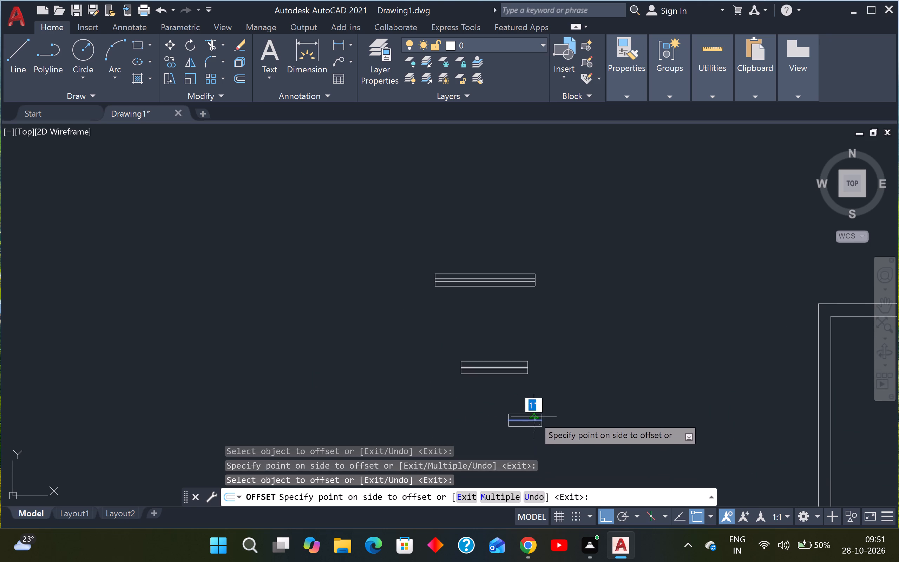
{"action": "left_click", "coordinate": [532, 396]}
{"action": "scroll", "coordinate": [530, 424], "scroll_direction": "up", "scroll_amount": 4}
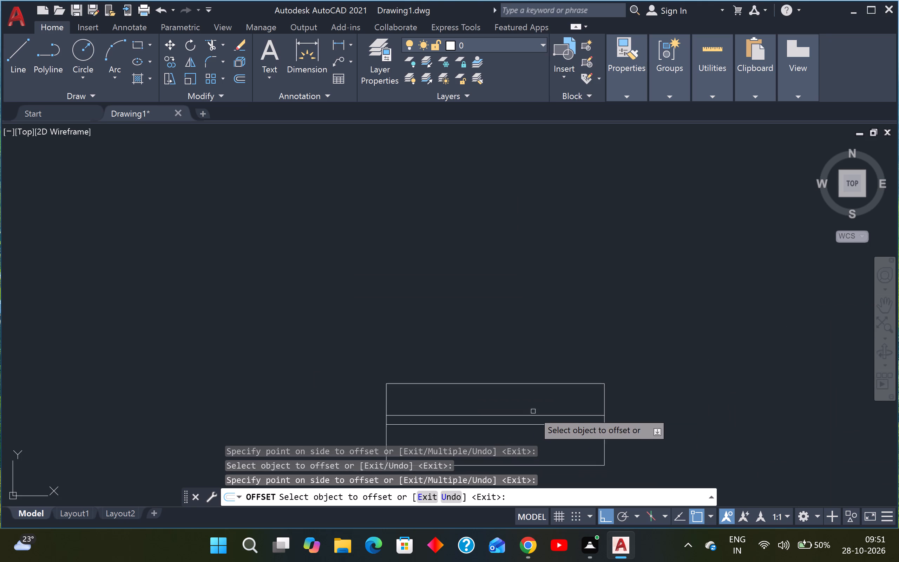
{"action": "left_click", "coordinate": [539, 423]}
{"action": "left_click", "coordinate": [541, 444]}
{"action": "key", "text": "Escape"}
{"action": "key", "text": "Escape"}
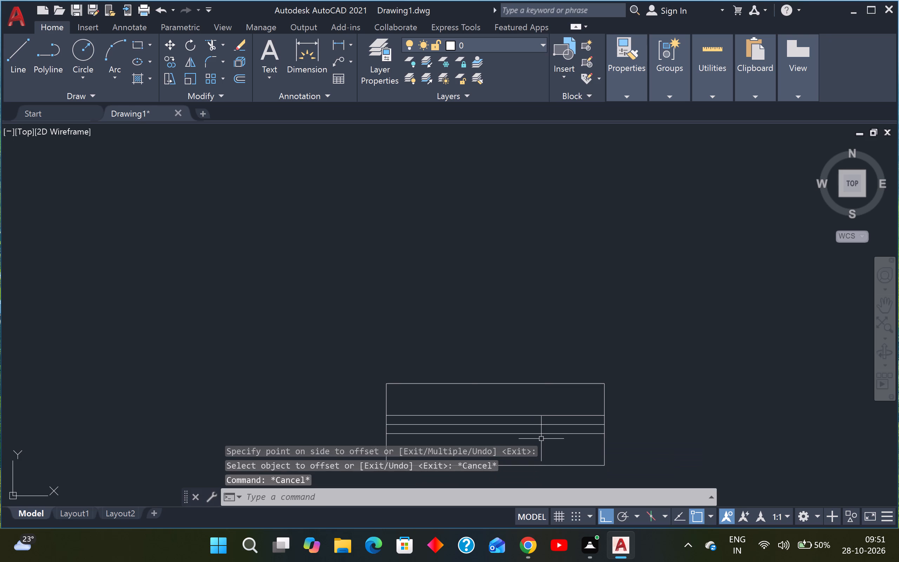
Trim away the centre line and the top and bottom edges of the smallest rectangle, leaving two inner lines between end caps.
{"action": "key", "text": "t"}
{"action": "type", "text": "R"}
{"action": "key", "text": "space"}
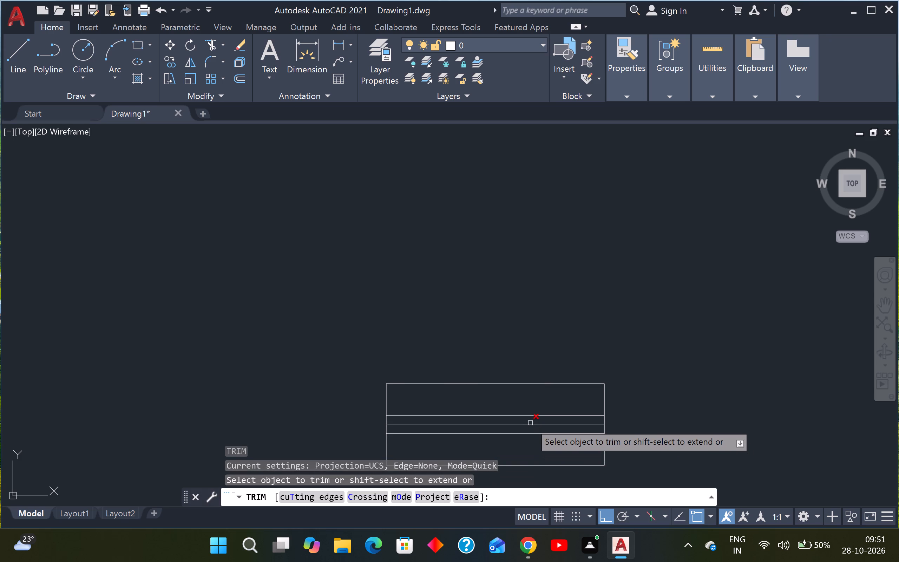
{"action": "scroll", "coordinate": [530, 423], "scroll_direction": "up", "scroll_amount": 2}
{"action": "left_click", "coordinate": [530, 423]}
{"action": "left_click", "coordinate": [518, 429]}
{"action": "left_click_drag", "start_coordinate": [529, 370], "coordinate": [529, 366]}
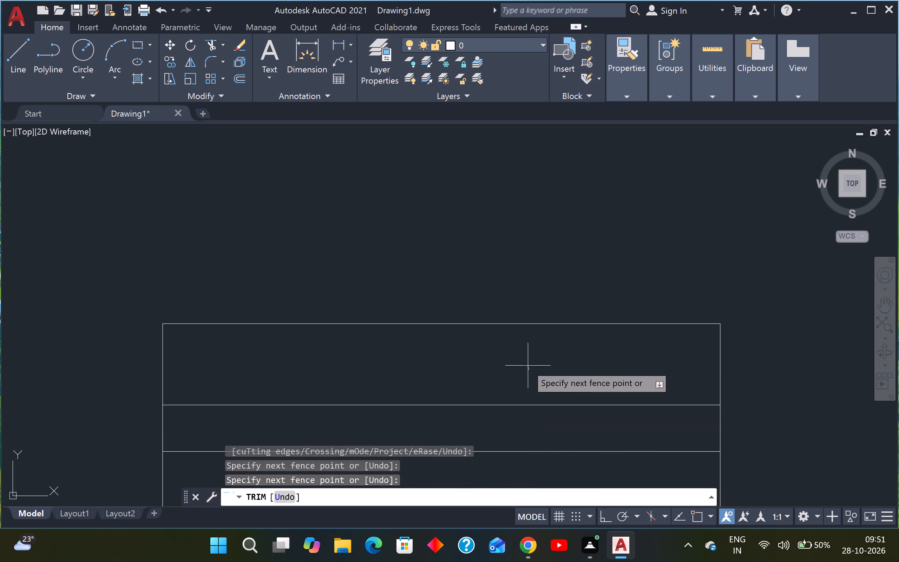
{"action": "left_click", "coordinate": [511, 306]}
{"action": "scroll", "coordinate": [510, 307], "scroll_direction": "down", "scroll_amount": 3}
{"action": "scroll", "coordinate": [506, 356], "scroll_direction": "up", "scroll_amount": 3}
{"action": "left_click", "coordinate": [506, 358]}
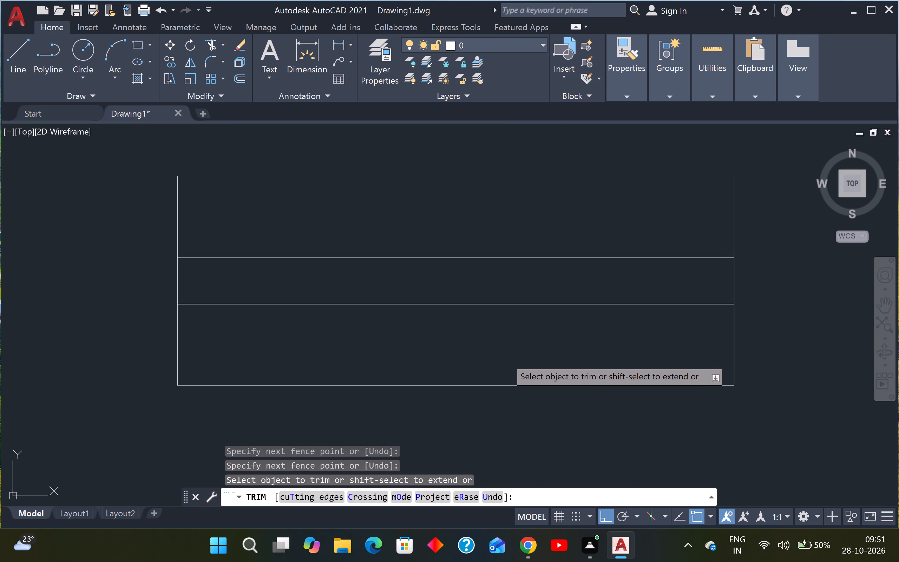
{"action": "left_click", "coordinate": [494, 390]}
Trim away the centre line and the top and bottom edges of the middle rectangle.
{"action": "scroll", "coordinate": [494, 389], "scroll_direction": "down", "scroll_amount": 4}
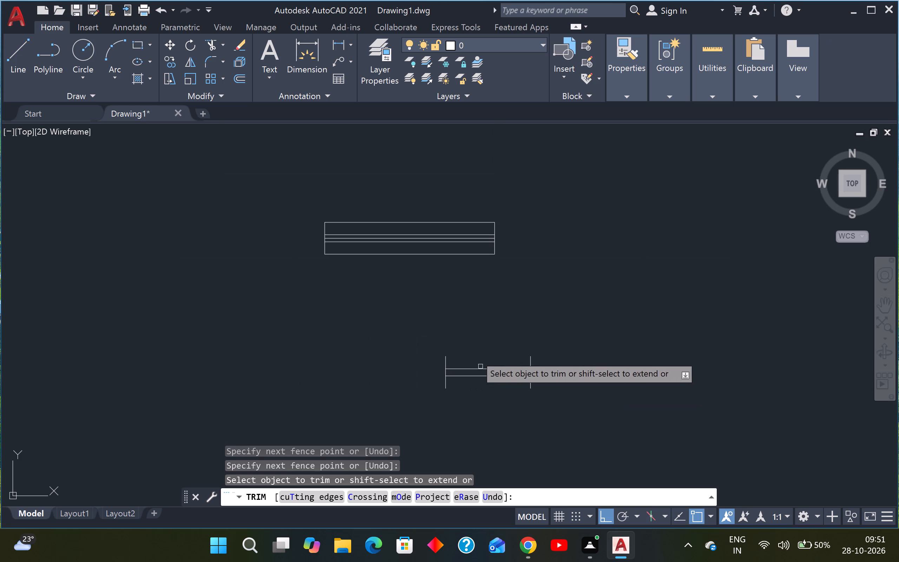
{"action": "scroll", "coordinate": [452, 242], "scroll_direction": "up", "scroll_amount": 4}
{"action": "left_click", "coordinate": [455, 230]}
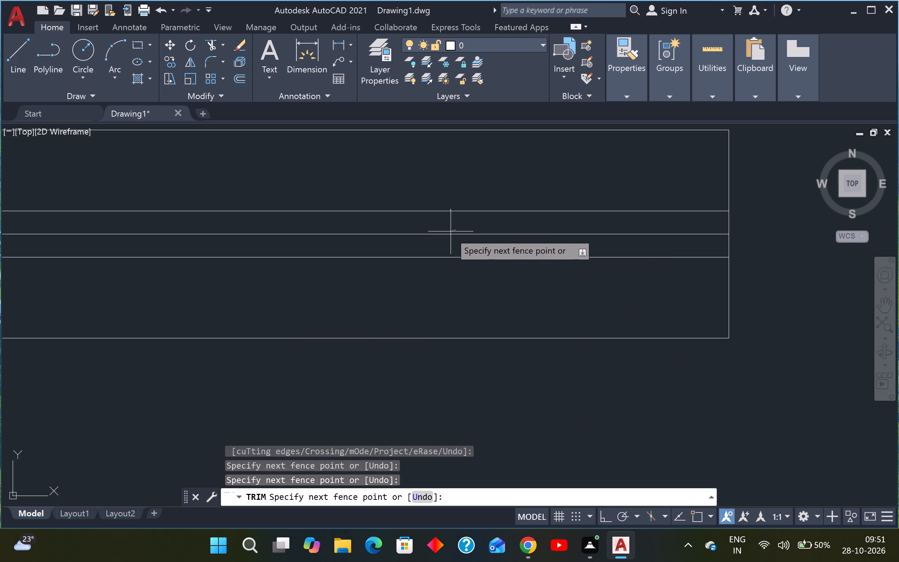
{"action": "left_click", "coordinate": [445, 237]}
{"action": "left_click", "coordinate": [414, 297]}
{"action": "left_click", "coordinate": [359, 345]}
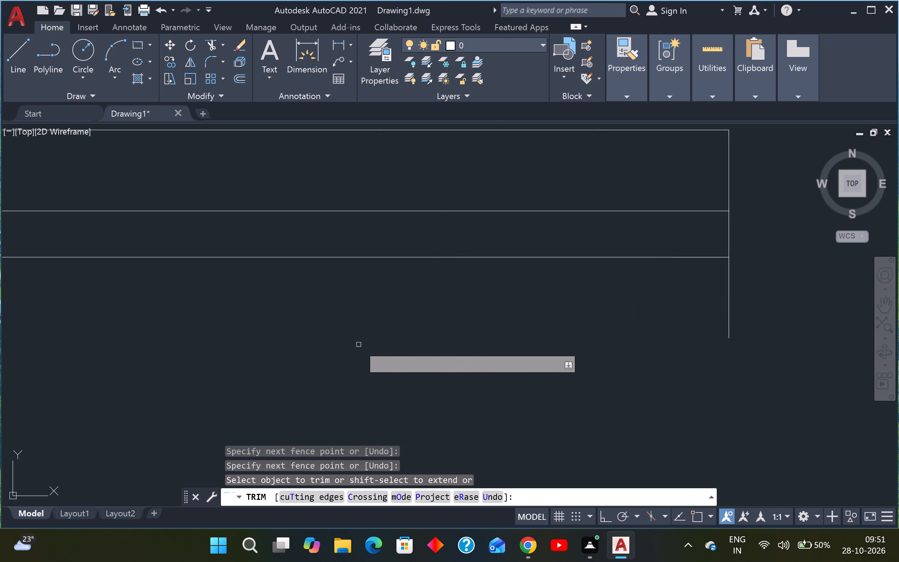
{"action": "scroll", "coordinate": [359, 344], "scroll_direction": "down", "scroll_amount": 3}
{"action": "scroll", "coordinate": [373, 305], "scroll_direction": "up", "scroll_amount": 2}
{"action": "left_click", "coordinate": [374, 305]}
{"action": "left_click", "coordinate": [377, 245]}
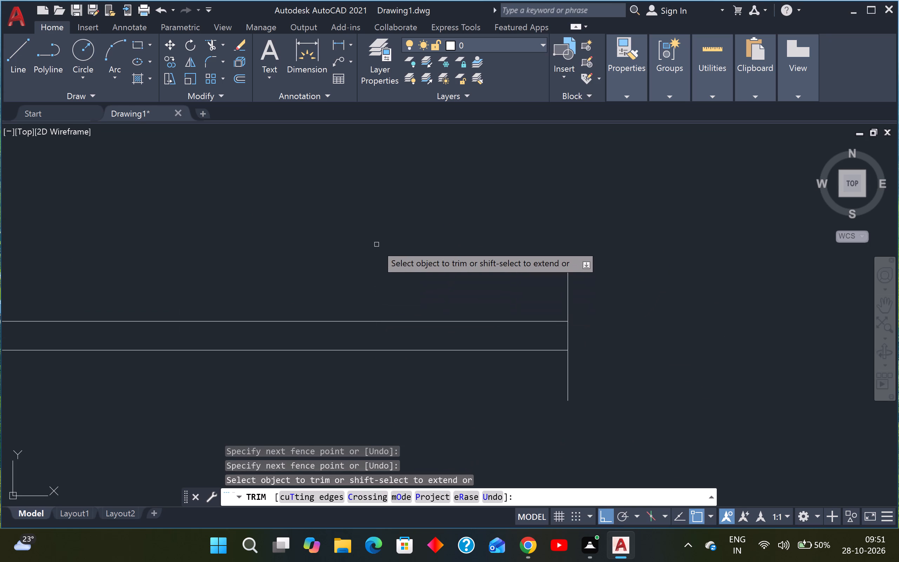
Trim away the centre line and the top and bottom edges of the largest rectangle, and end the Trim command.
{"action": "scroll", "coordinate": [376, 244], "scroll_direction": "down", "scroll_amount": 5}
{"action": "middle_click_drag", "start_coordinate": [373, 237], "coordinate": [382, 314]}
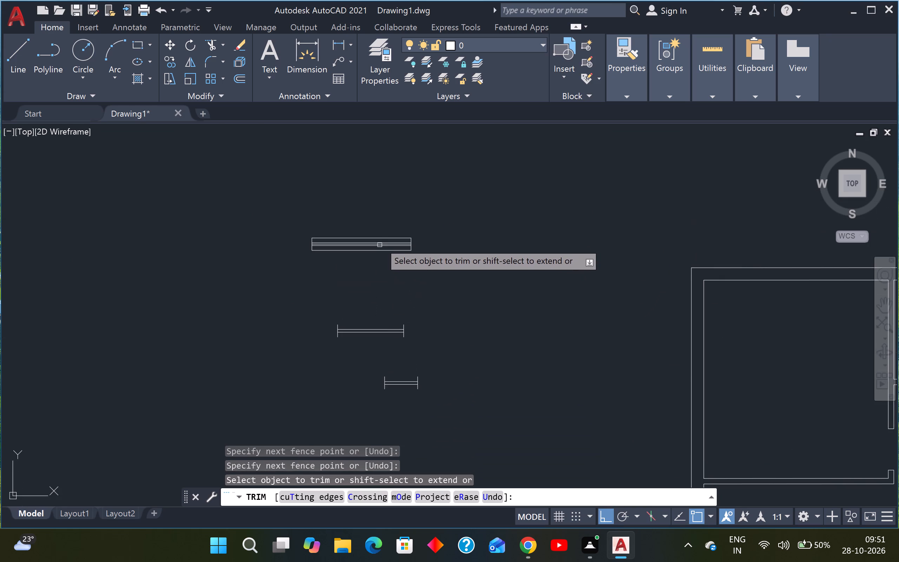
{"action": "scroll", "coordinate": [380, 239], "scroll_direction": "up", "scroll_amount": 5}
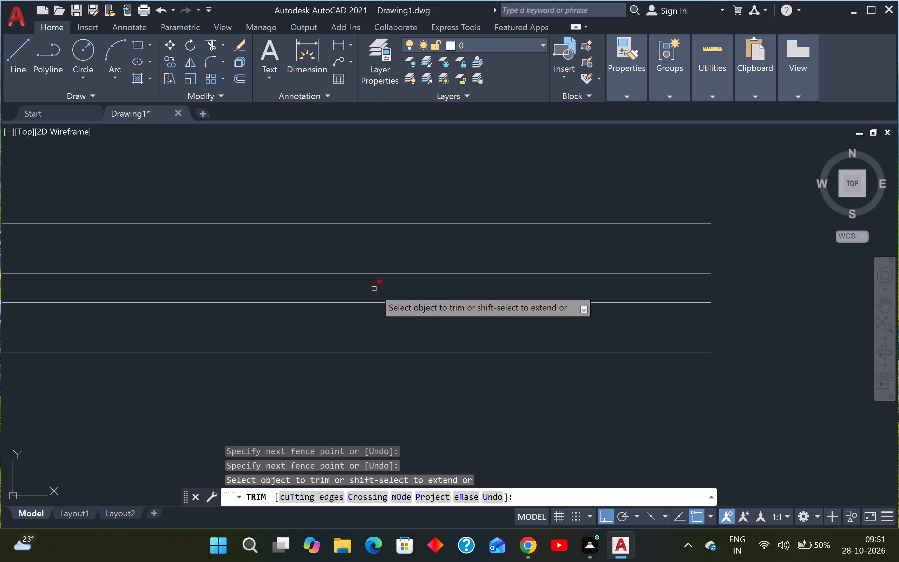
{"action": "left_click", "coordinate": [374, 288]}
{"action": "left_click", "coordinate": [394, 254]}
{"action": "left_click", "coordinate": [386, 201]}
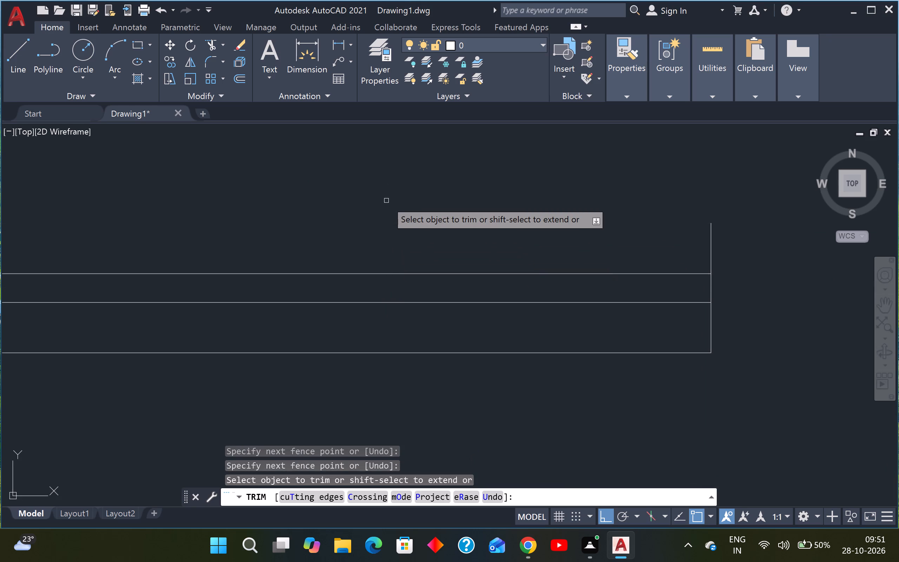
{"action": "scroll", "coordinate": [386, 201], "scroll_direction": "down", "scroll_amount": 2}
{"action": "scroll", "coordinate": [351, 261], "scroll_direction": "up", "scroll_amount": 2}
{"action": "left_click", "coordinate": [361, 251]}
{"action": "left_click", "coordinate": [333, 294]}
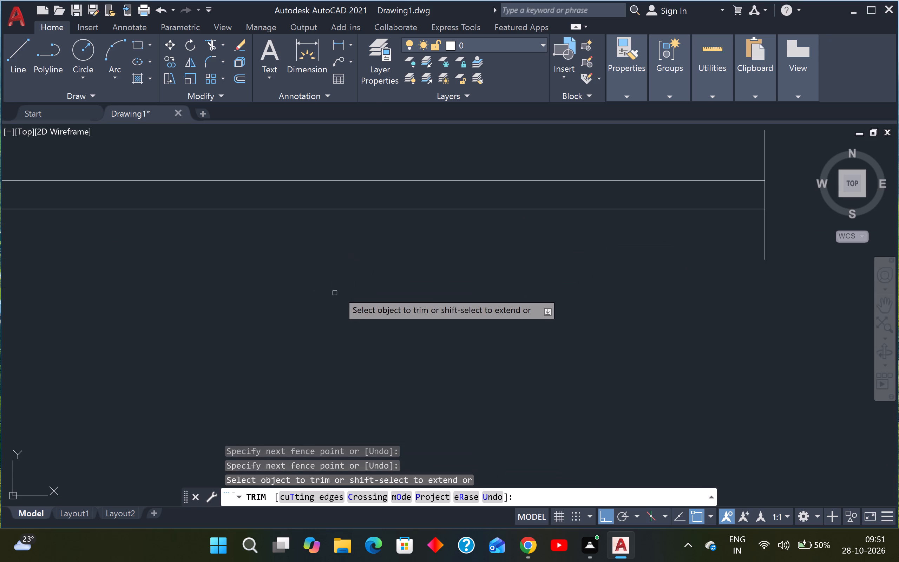
{"action": "scroll", "coordinate": [345, 287], "scroll_direction": "down", "scroll_amount": 7}
{"action": "key", "text": "Escape"}
{"action": "key", "text": "Escape"}
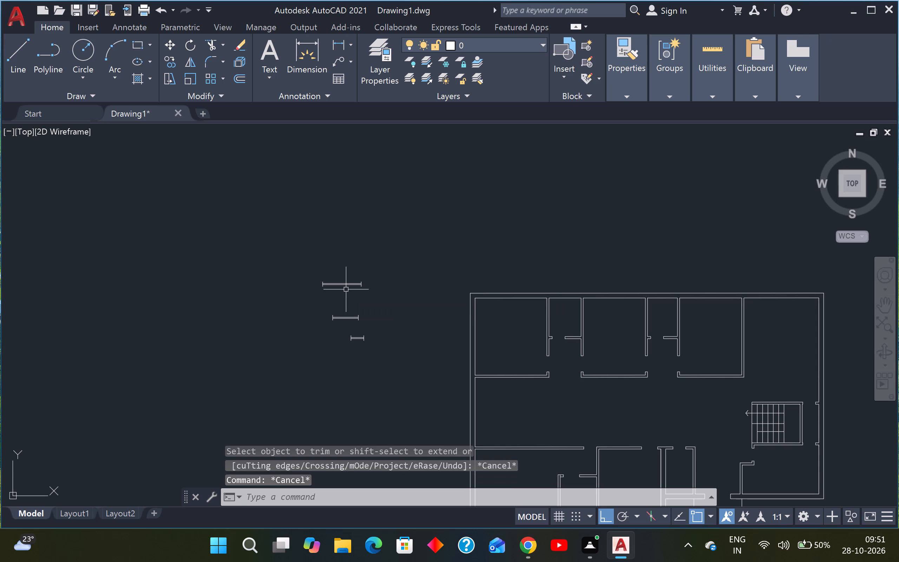
Copy the largest window symbol by its lower-left corner, with Ortho off, into the top exterior wall of the upper-left room.
{"action": "scroll", "coordinate": [373, 287], "scroll_direction": "up", "scroll_amount": 2}
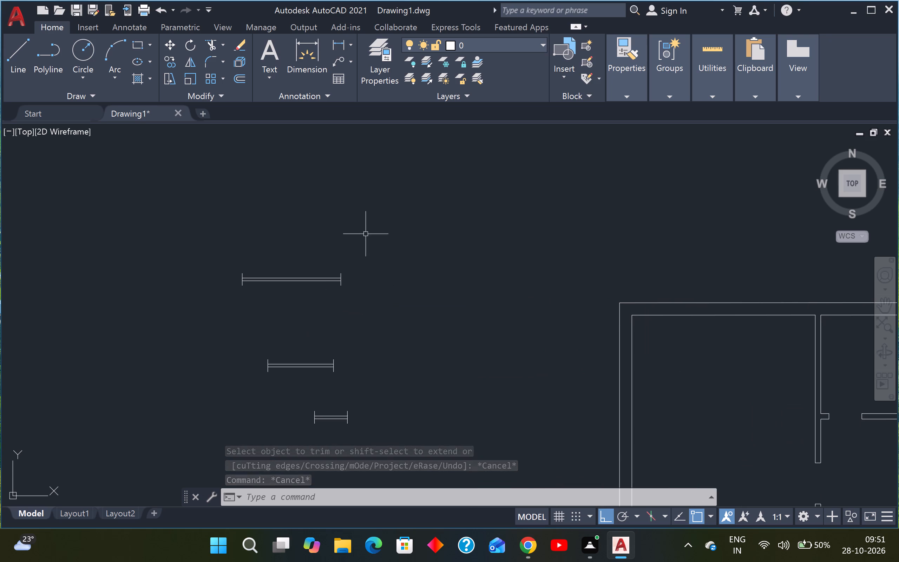
{"action": "left_click", "coordinate": [365, 218]}
{"action": "left_click", "coordinate": [156, 306]}
{"action": "type", "text": "CO"}
{"action": "key", "text": "space"}
{"action": "scroll", "coordinate": [243, 285], "scroll_direction": "up", "scroll_amount": 3}
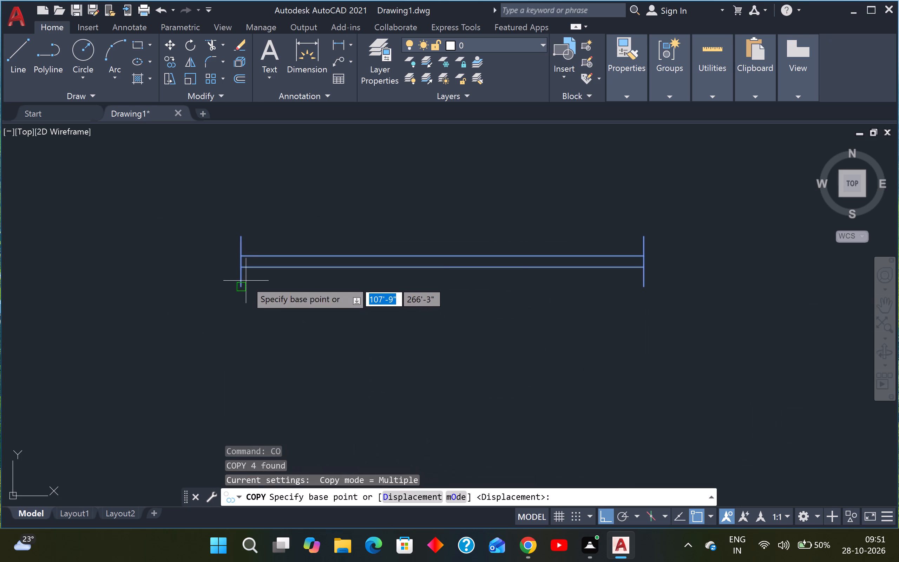
{"action": "left_click", "coordinate": [241, 286]}
{"action": "scroll", "coordinate": [250, 285], "scroll_direction": "down", "scroll_amount": 4}
{"action": "middle_click_drag", "start_coordinate": [253, 285], "coordinate": [87, 277]}
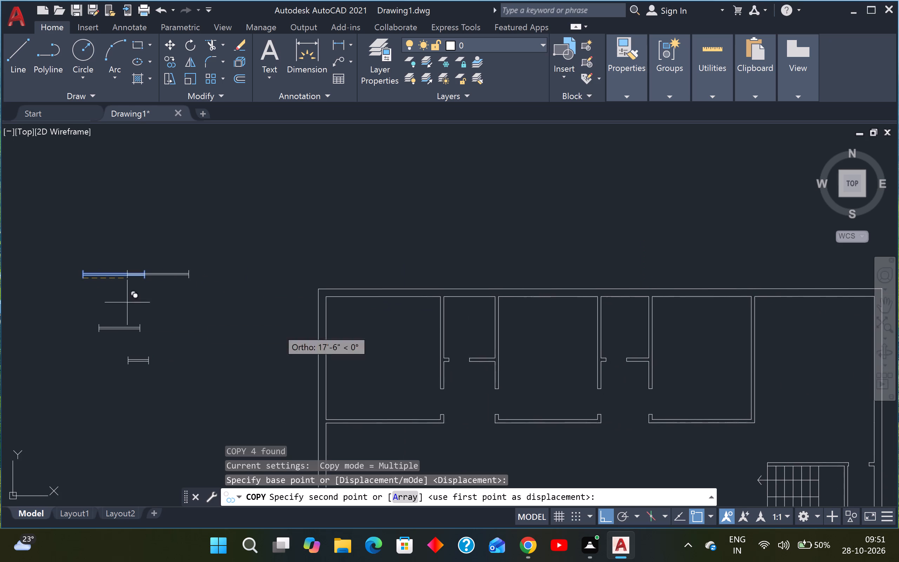
{"action": "key", "text": "F8"}
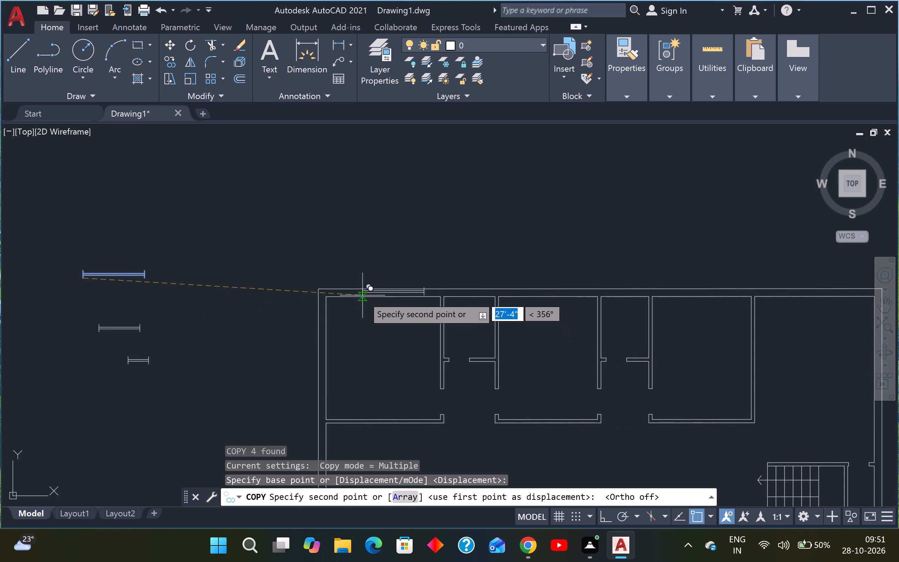
{"action": "scroll", "coordinate": [362, 295], "scroll_direction": "up", "scroll_amount": 2}
{"action": "middle_click_drag", "start_coordinate": [358, 296], "coordinate": [274, 300]}
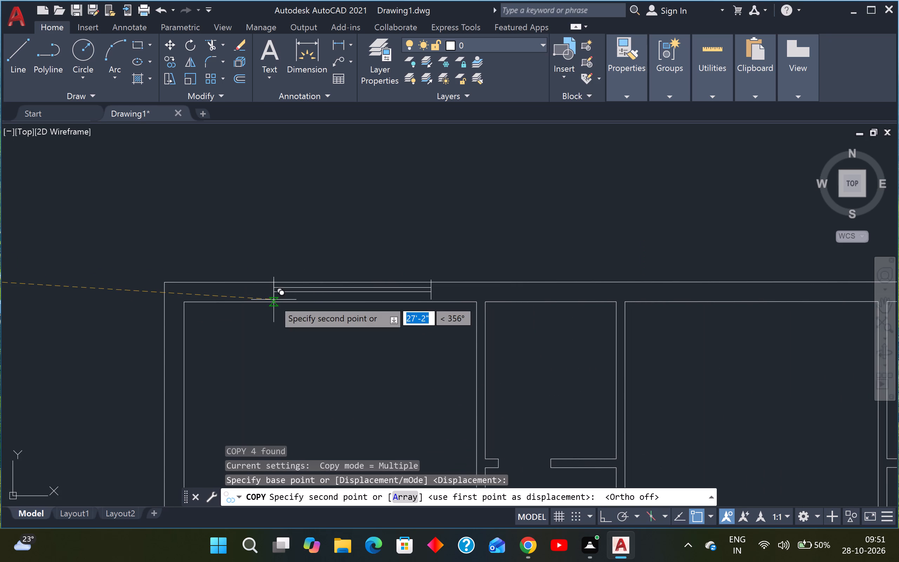
{"action": "scroll", "coordinate": [274, 300], "scroll_direction": "up", "scroll_amount": 1}
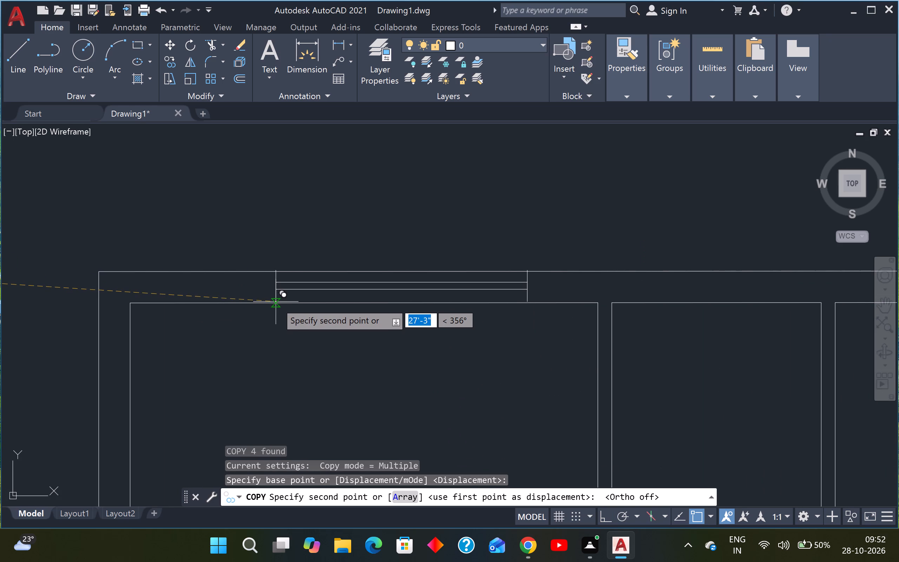
{"action": "left_click", "coordinate": [274, 305]}
Place two more copies of the largest window in the top exterior wall, at the second and third large upper rooms.
{"action": "scroll", "coordinate": [274, 305], "scroll_direction": "down", "scroll_amount": 3}
{"action": "middle_click_drag", "start_coordinate": [271, 318], "coordinate": [197, 321]}
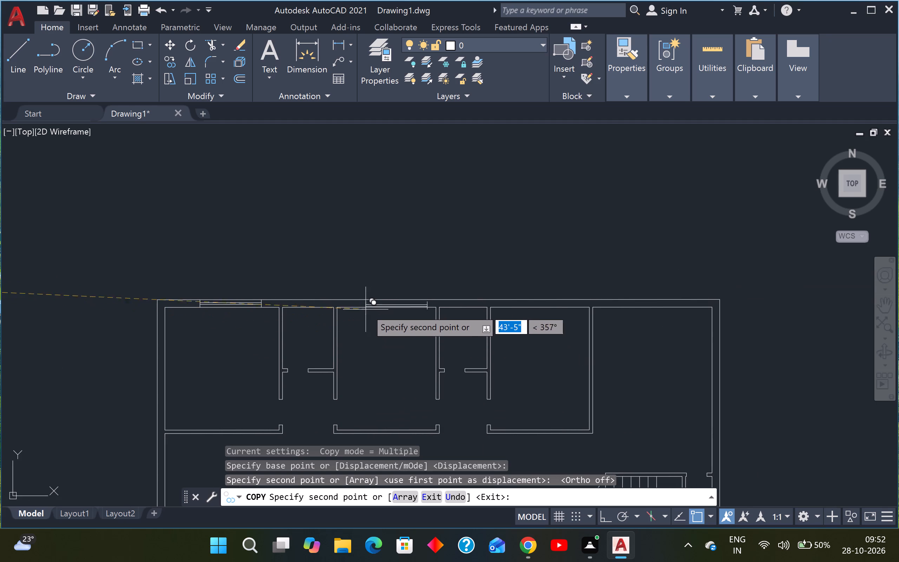
{"action": "scroll", "coordinate": [356, 309], "scroll_direction": "up", "scroll_amount": 2}
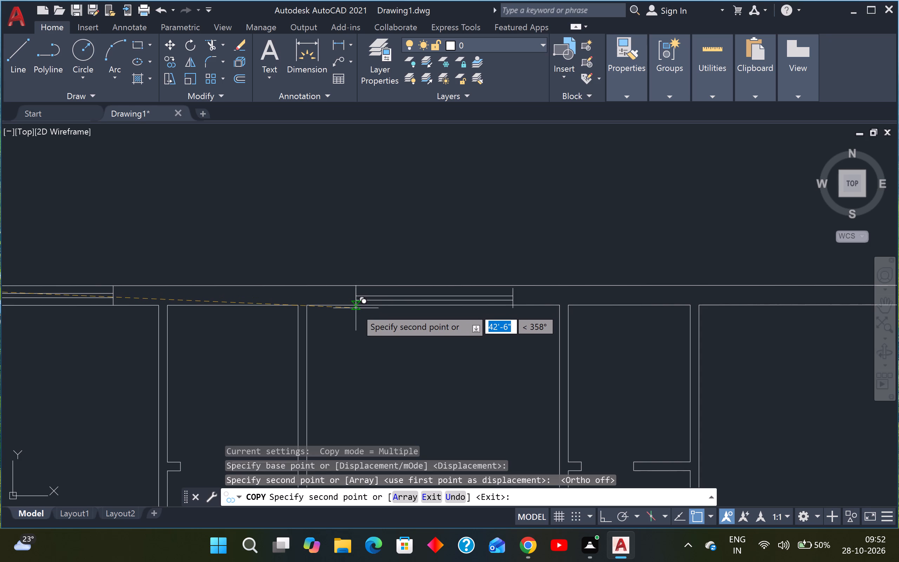
{"action": "left_click", "coordinate": [356, 308]}
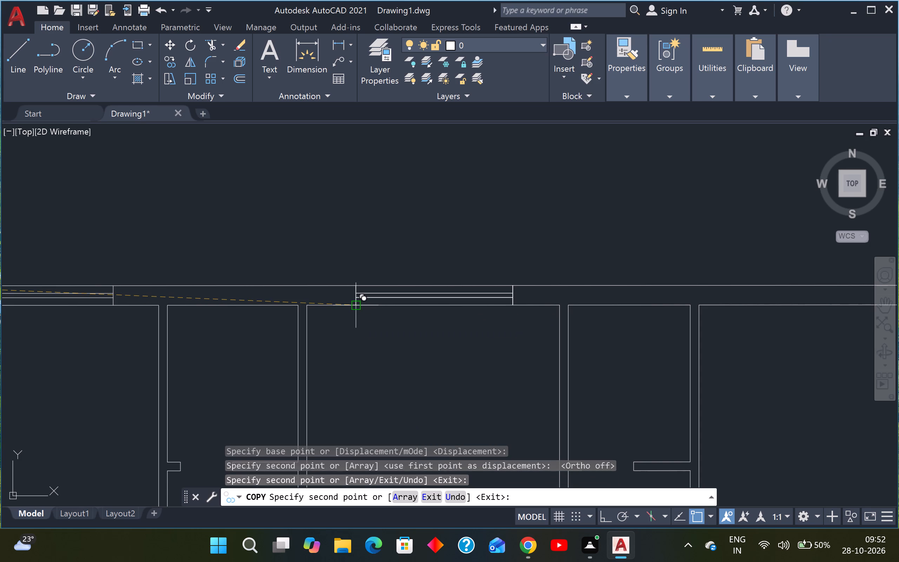
{"action": "scroll", "coordinate": [356, 308], "scroll_direction": "down", "scroll_amount": 2}
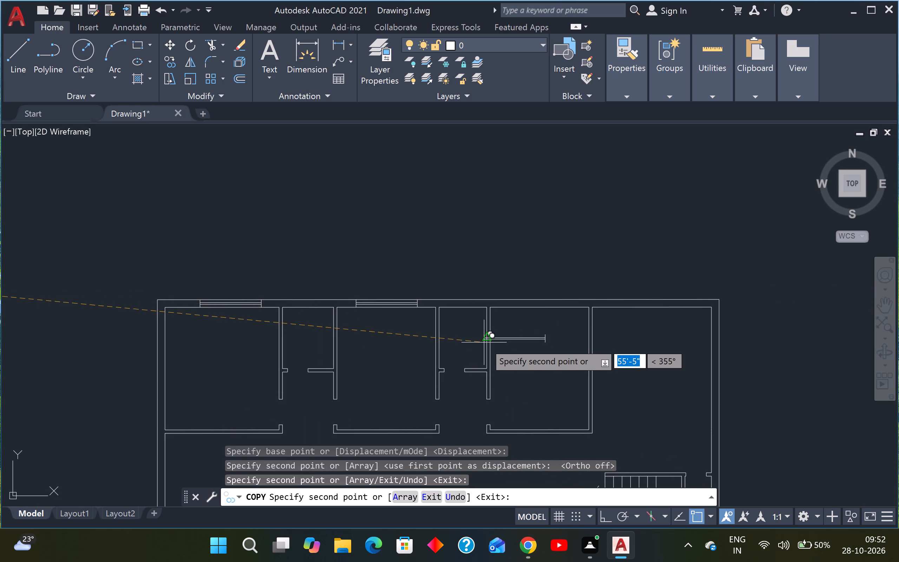
{"action": "middle_click_drag", "start_coordinate": [523, 345], "coordinate": [399, 380]}
{"action": "scroll", "coordinate": [409, 352], "scroll_direction": "up", "scroll_amount": 2}
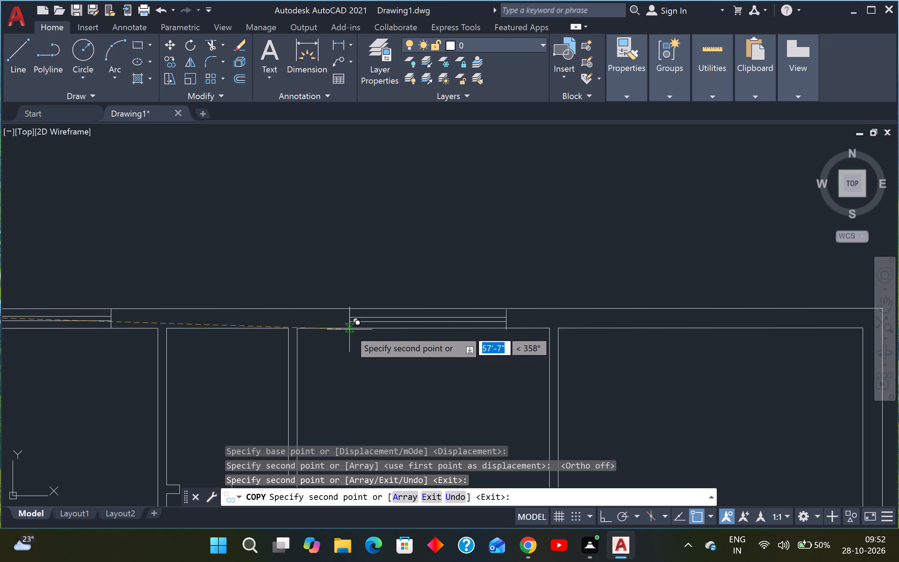
{"action": "left_click", "coordinate": [349, 329]}
Place copies of the largest window in the bottom exterior wall of the lower-left room and the larger room beyond the small room.
{"action": "scroll", "coordinate": [349, 329], "scroll_direction": "down", "scroll_amount": 3}
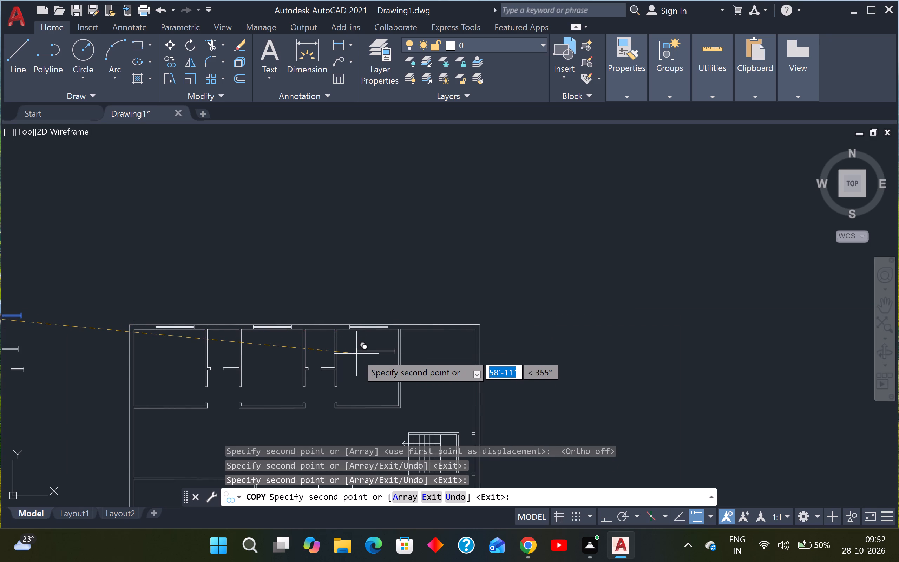
{"action": "scroll", "coordinate": [356, 354], "scroll_direction": "down", "scroll_amount": 2}
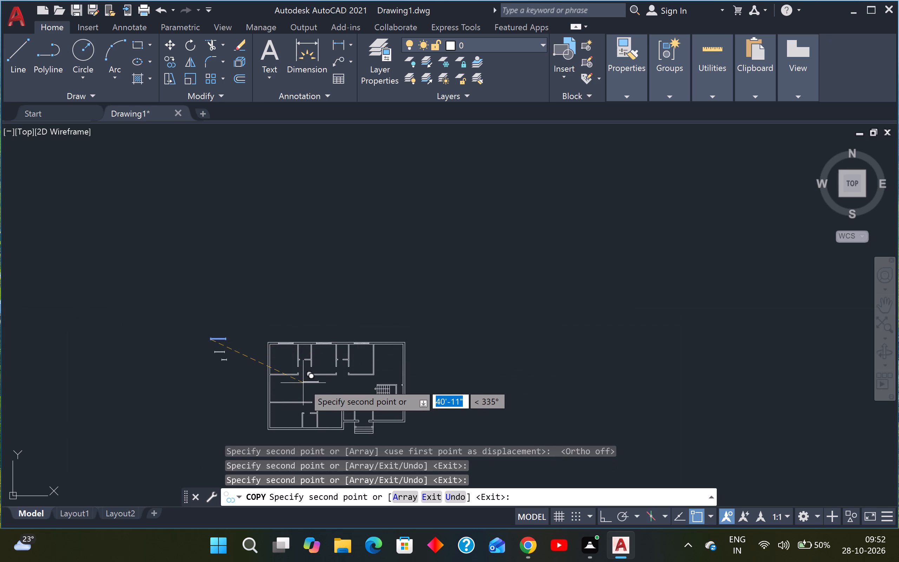
{"action": "scroll", "coordinate": [303, 383], "scroll_direction": "down", "scroll_amount": 2}
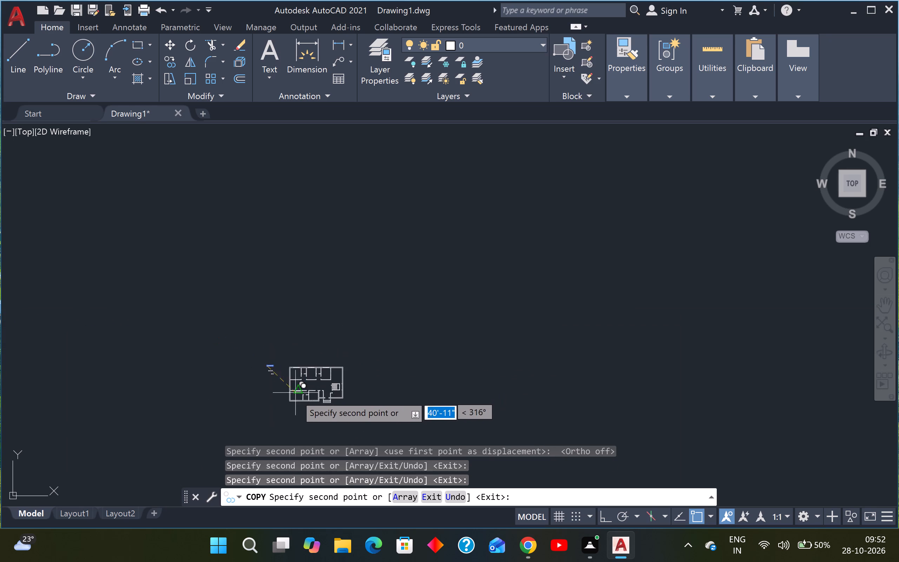
{"action": "scroll", "coordinate": [294, 403], "scroll_direction": "up", "scroll_amount": 6}
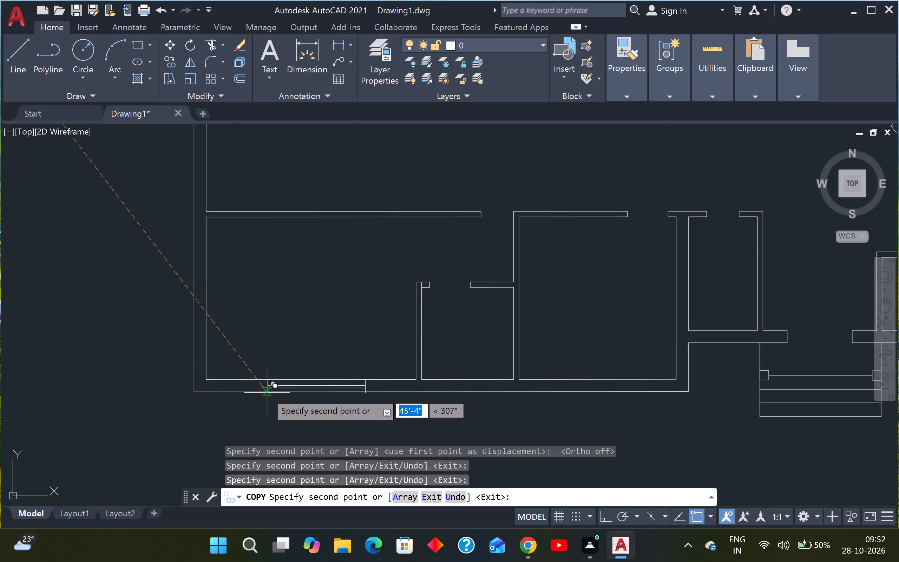
{"action": "left_click", "coordinate": [265, 391]}
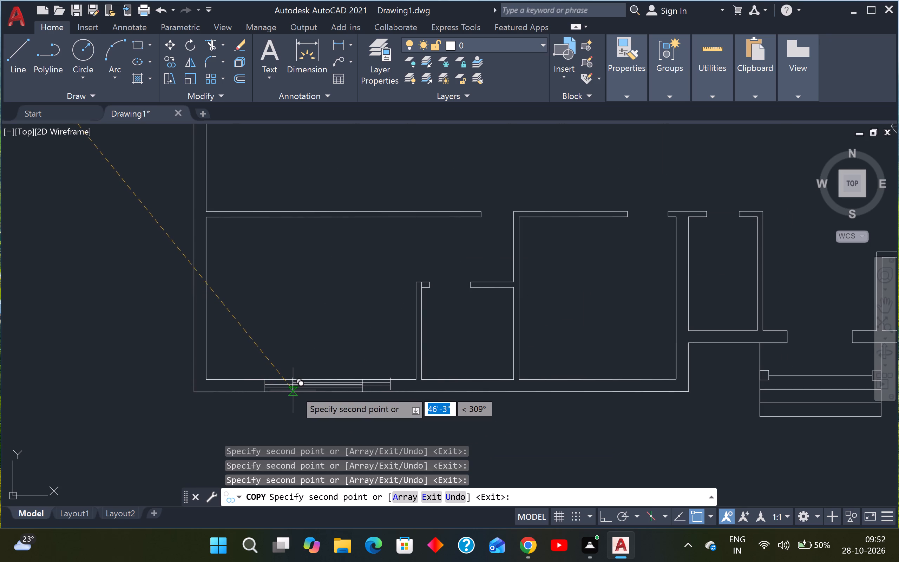
{"action": "scroll", "coordinate": [555, 398], "scroll_direction": "up", "scroll_amount": 3}
{"action": "middle_click_drag", "start_coordinate": [552, 395], "coordinate": [549, 395]}
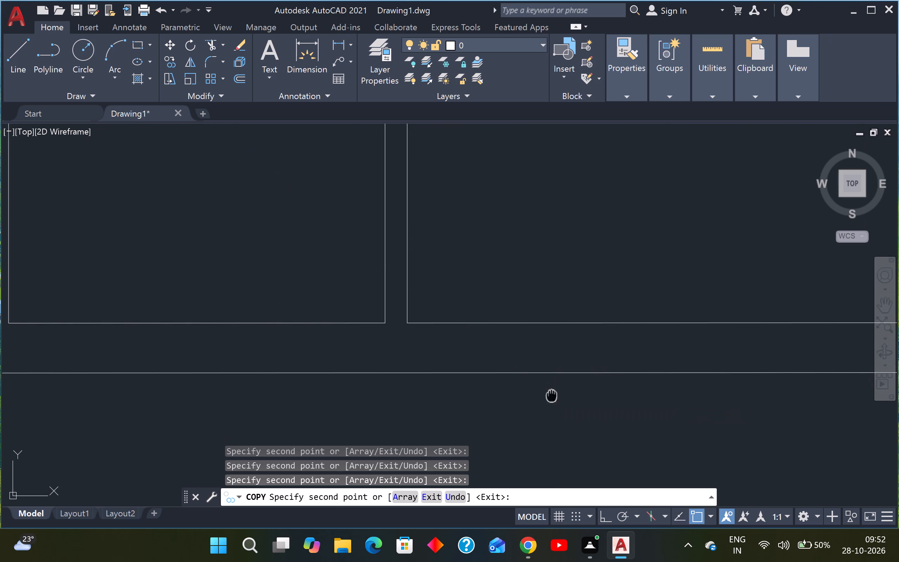
{"action": "middle_click_drag", "start_coordinate": [549, 395], "coordinate": [309, 393]}
{"action": "scroll", "coordinate": [322, 379], "scroll_direction": "down", "scroll_amount": 1}
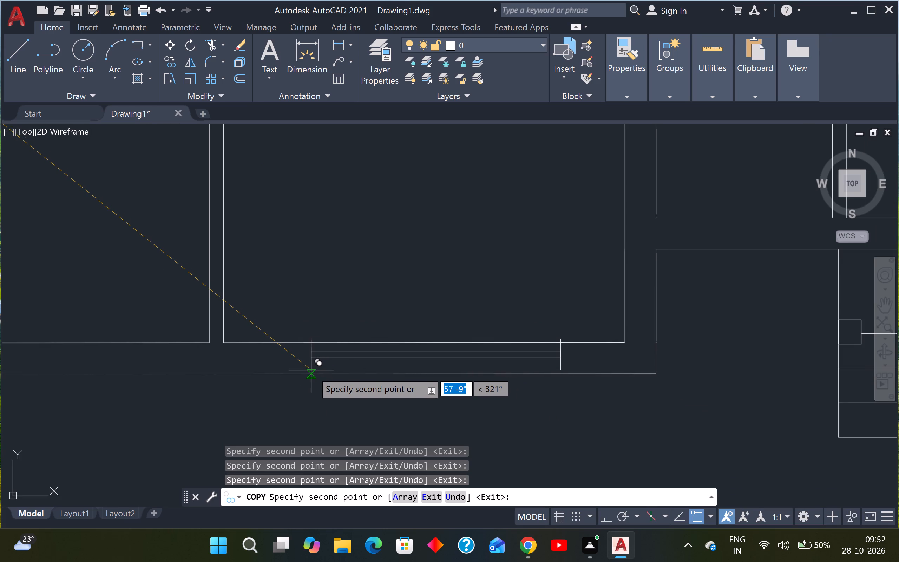
{"action": "left_click", "coordinate": [311, 374]}
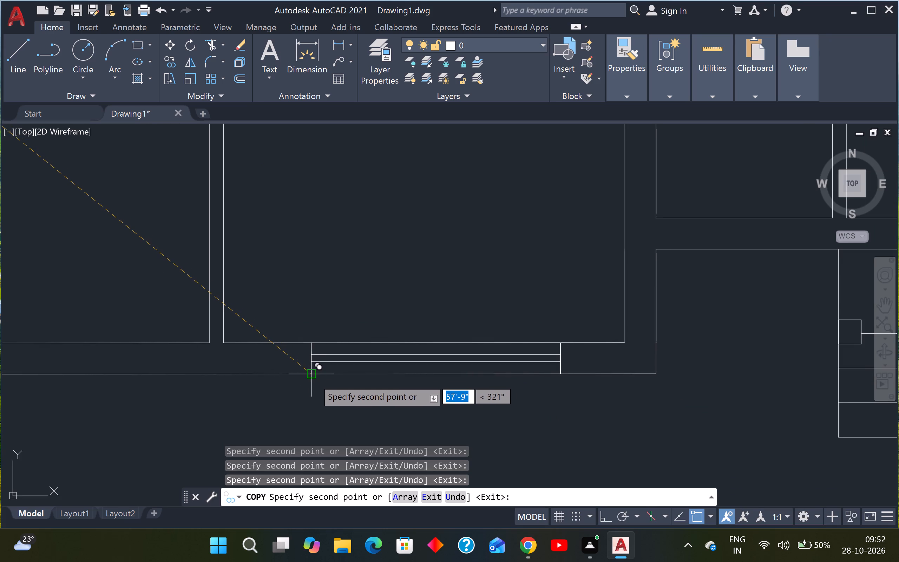
Place a copy of the largest window in the bottom wall of the room right of the entrance steps, and end the Copy command.
{"action": "scroll", "coordinate": [358, 392], "scroll_direction": "down", "scroll_amount": 2}
{"action": "middle_click_drag", "start_coordinate": [368, 397], "coordinate": [113, 377]}
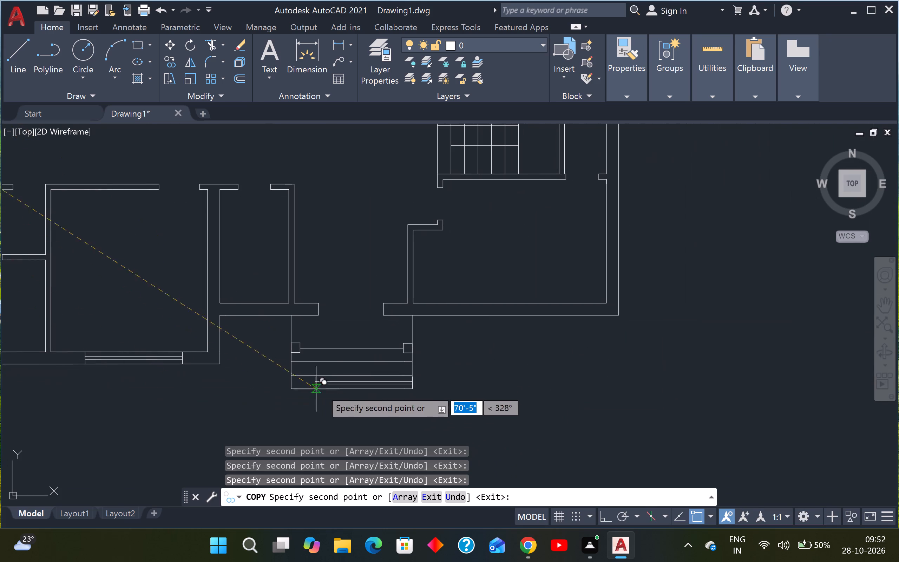
{"action": "scroll", "coordinate": [478, 309], "scroll_direction": "up", "scroll_amount": 2}
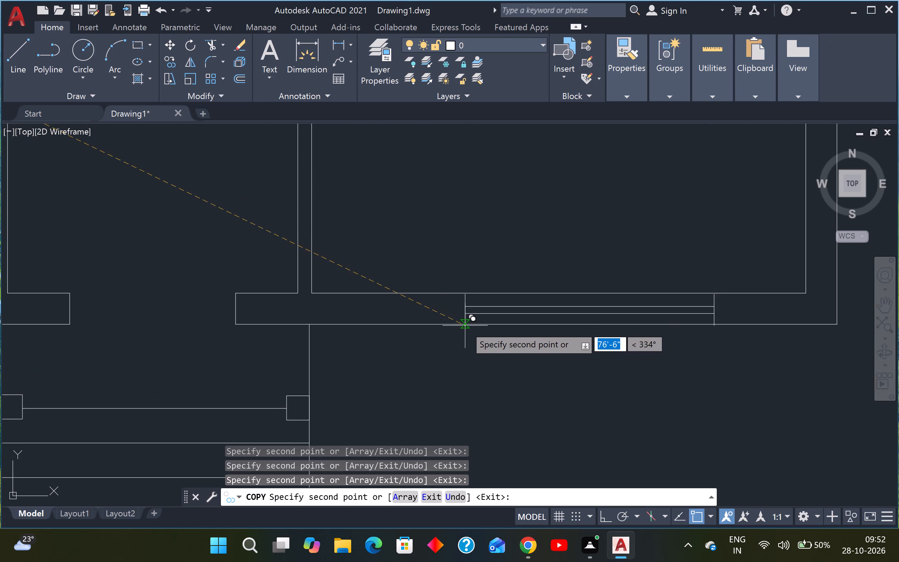
{"action": "left_click", "coordinate": [465, 326]}
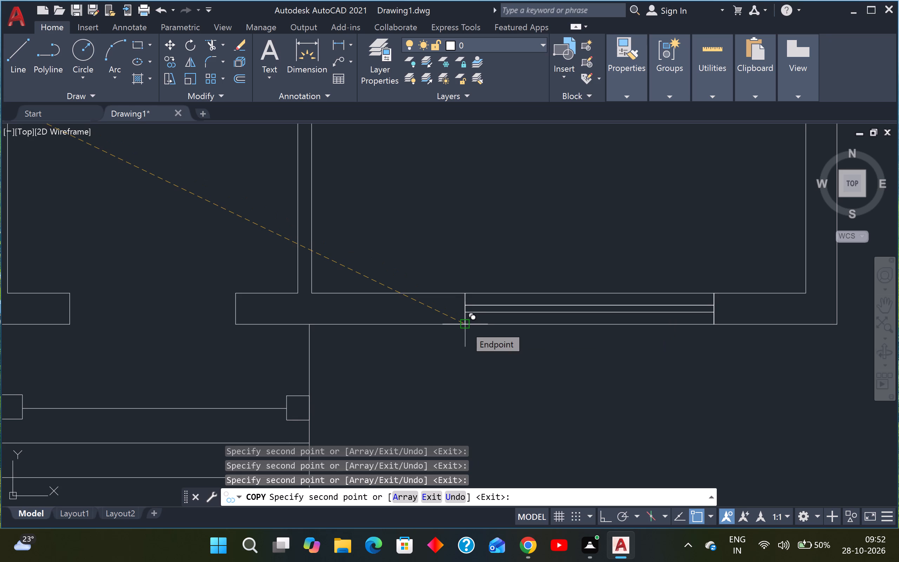
{"action": "scroll", "coordinate": [465, 326], "scroll_direction": "down", "scroll_amount": 2}
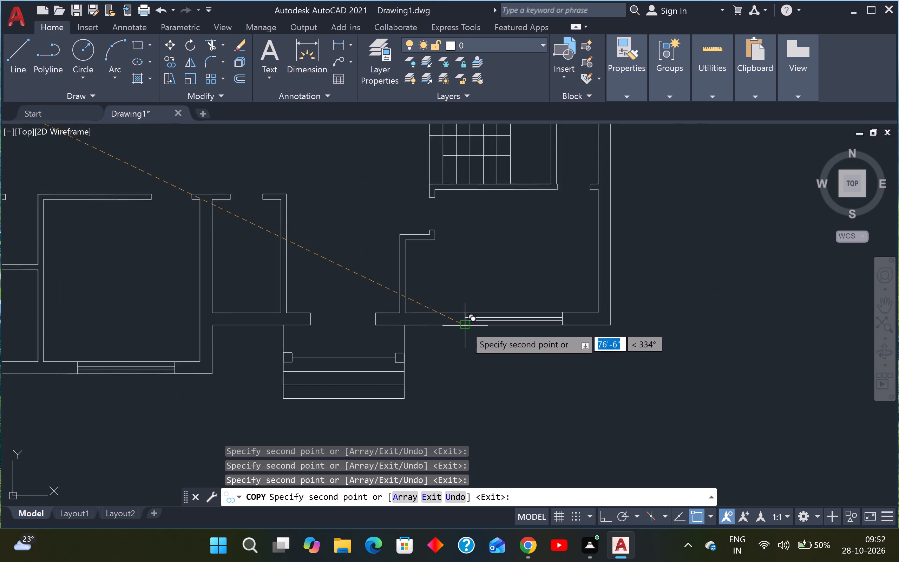
{"action": "scroll", "coordinate": [465, 326], "scroll_direction": "down", "scroll_amount": 1}
{"action": "key", "text": "Escape"}
Copy the smallest window symbol by its lower-left corner into the top wall of the narrow room between the second and third upper rooms.
{"action": "scroll", "coordinate": [385, 353], "scroll_direction": "down", "scroll_amount": 3}
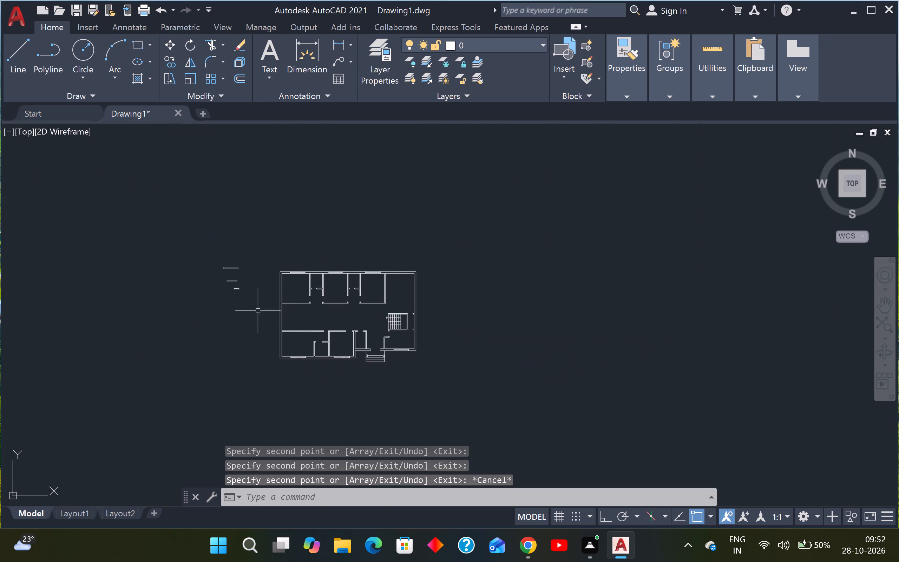
{"action": "scroll", "coordinate": [231, 293], "scroll_direction": "up", "scroll_amount": 2}
{"action": "scroll", "coordinate": [256, 278], "scroll_direction": "up", "scroll_amount": 2}
{"action": "left_click", "coordinate": [264, 280]}
{"action": "left_click", "coordinate": [204, 313]}
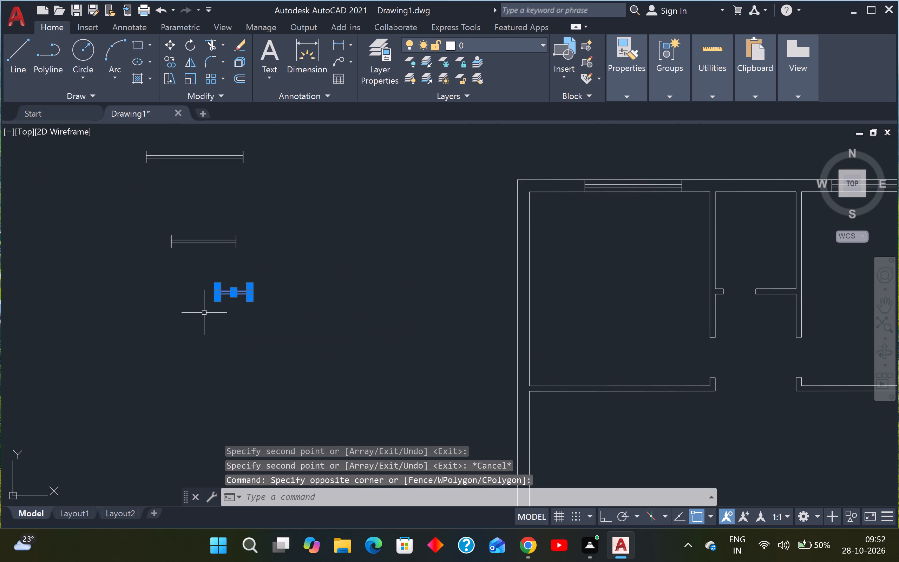
{"action": "type", "text": "CO"}
{"action": "key", "text": "Return"}
{"action": "scroll", "coordinate": [219, 317], "scroll_direction": "up", "scroll_amount": 2}
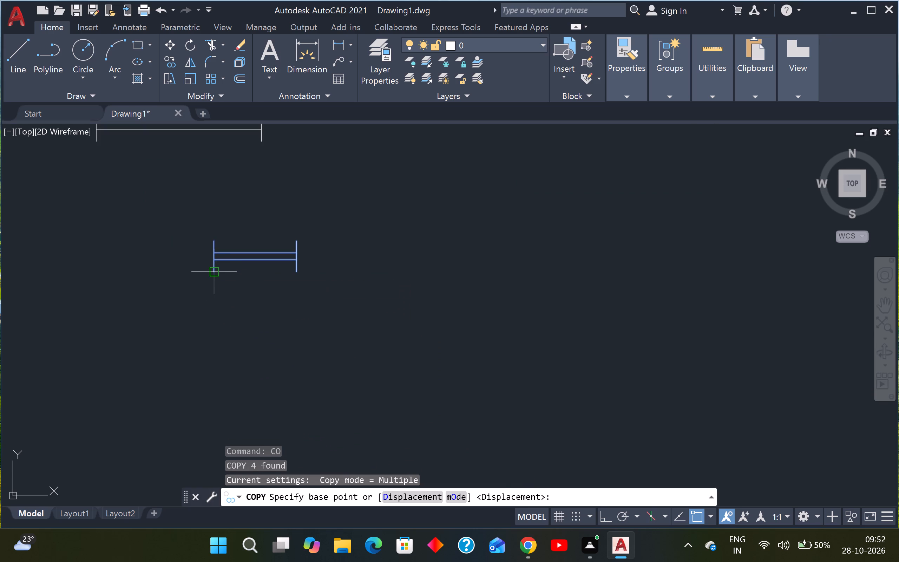
{"action": "left_click", "coordinate": [210, 271]}
{"action": "scroll", "coordinate": [217, 271], "scroll_direction": "down", "scroll_amount": 3}
{"action": "middle_click_drag", "start_coordinate": [224, 273], "coordinate": [29, 333]}
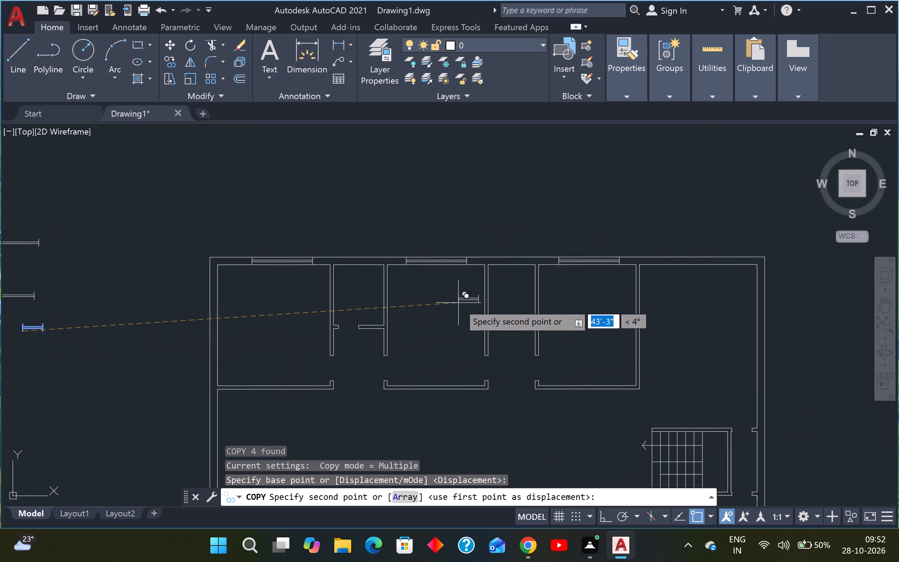
{"action": "scroll", "coordinate": [513, 267], "scroll_direction": "up", "scroll_amount": 4}
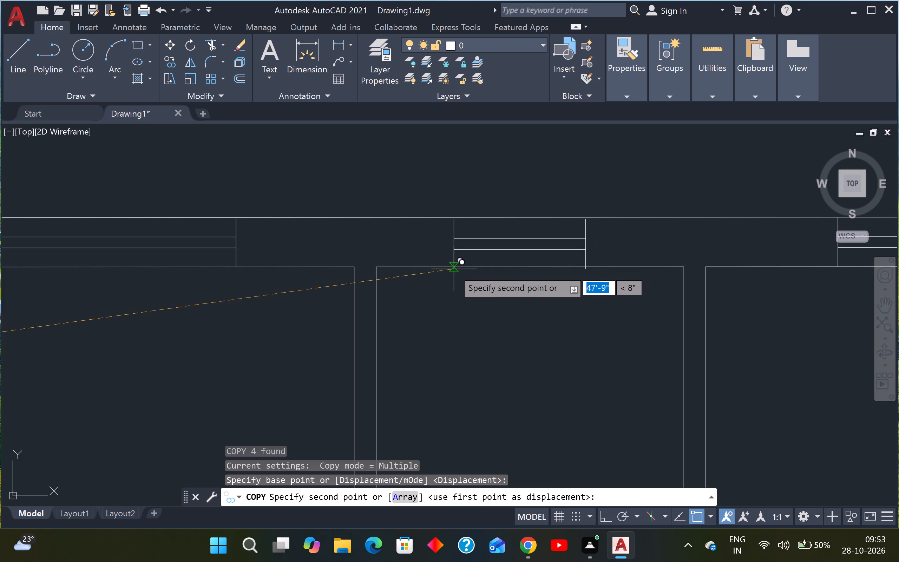
{"action": "left_click", "coordinate": [454, 269]}
Place a copy of the smallest window in the top wall of the narrow room between the first and second upper rooms.
{"action": "scroll", "coordinate": [454, 269], "scroll_direction": "down", "scroll_amount": 5}
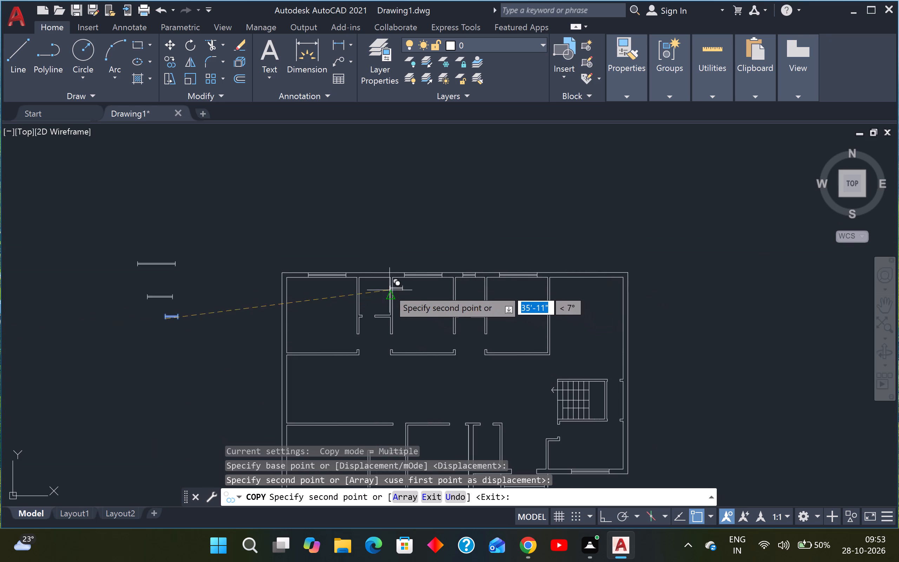
{"action": "scroll", "coordinate": [357, 279], "scroll_direction": "up", "scroll_amount": 4}
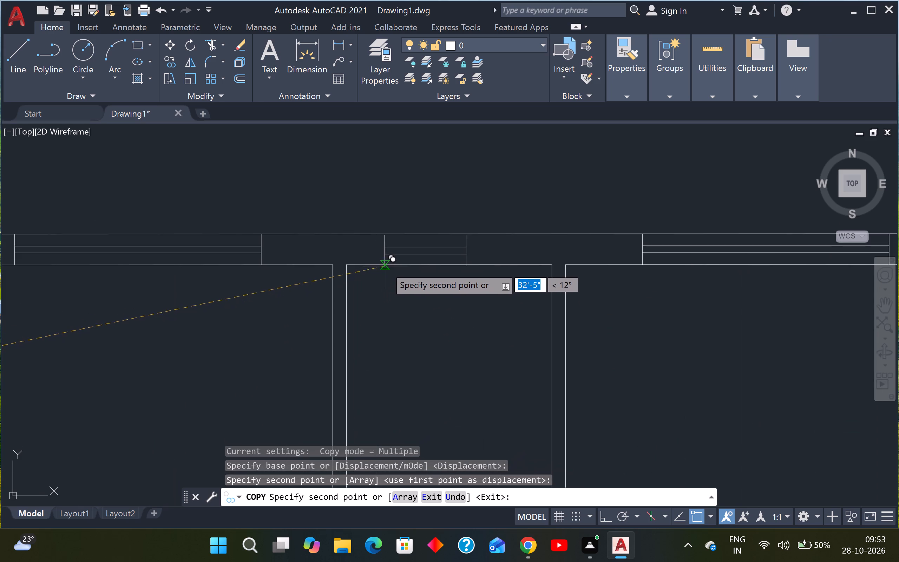
{"action": "left_click", "coordinate": [387, 265]}
Place a copy of the smallest window in the bottom exterior wall of the small room between the two lower rooms.
{"action": "scroll", "coordinate": [389, 264], "scroll_direction": "down", "scroll_amount": 7}
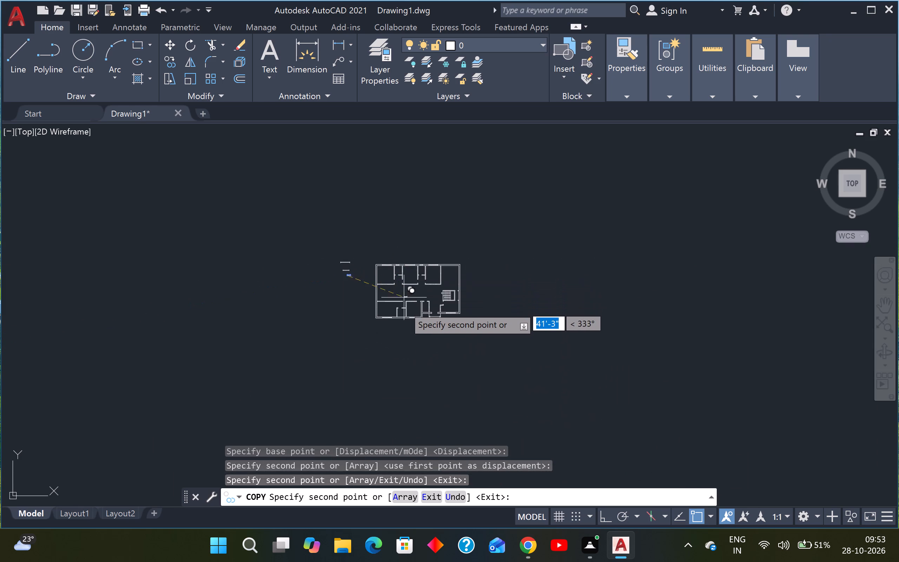
{"action": "scroll", "coordinate": [402, 315], "scroll_direction": "up", "scroll_amount": 6}
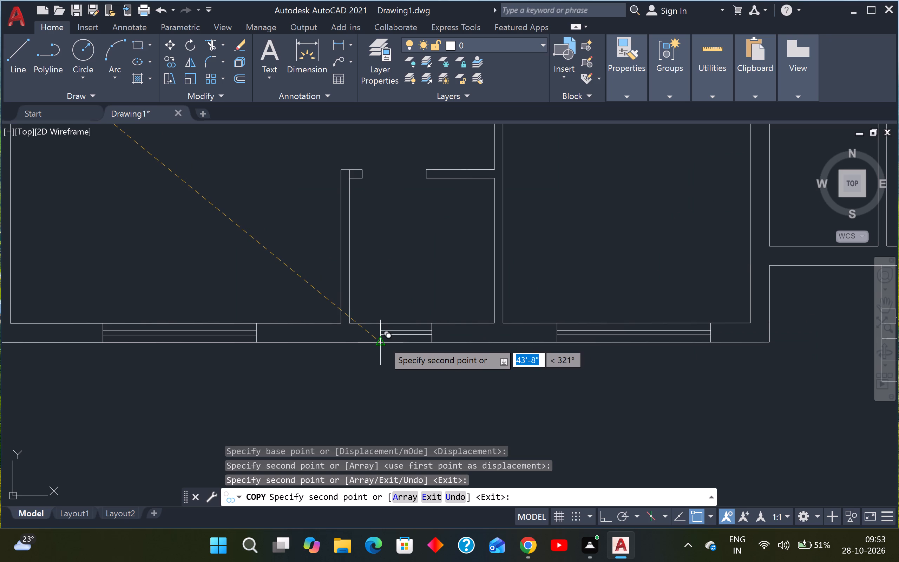
{"action": "left_click", "coordinate": [383, 341]}
Place a copy of the smallest window in the bottom wall of the narrow room left of the entrance steps, and end the Copy command.
{"action": "scroll", "coordinate": [383, 341], "scroll_direction": "down", "scroll_amount": 4}
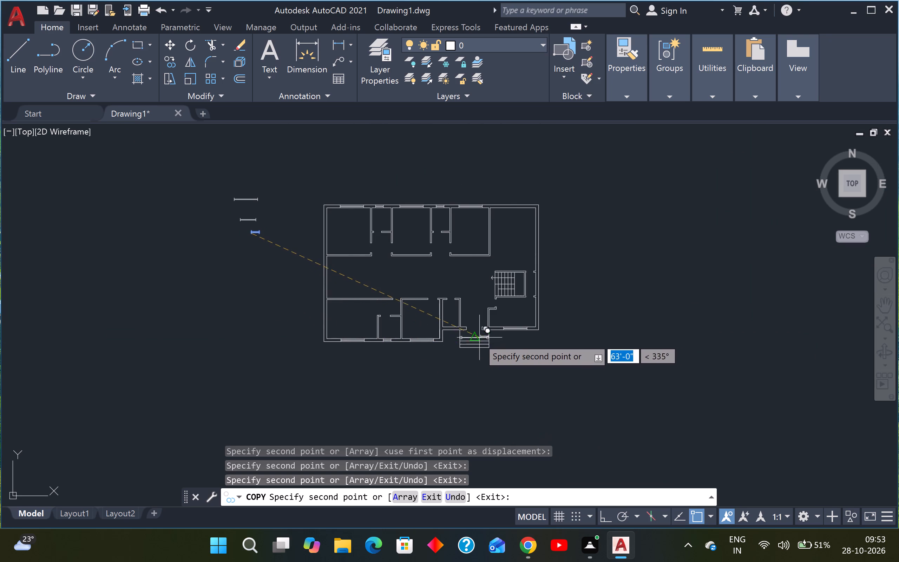
{"action": "scroll", "coordinate": [453, 329], "scroll_direction": "up", "scroll_amount": 4}
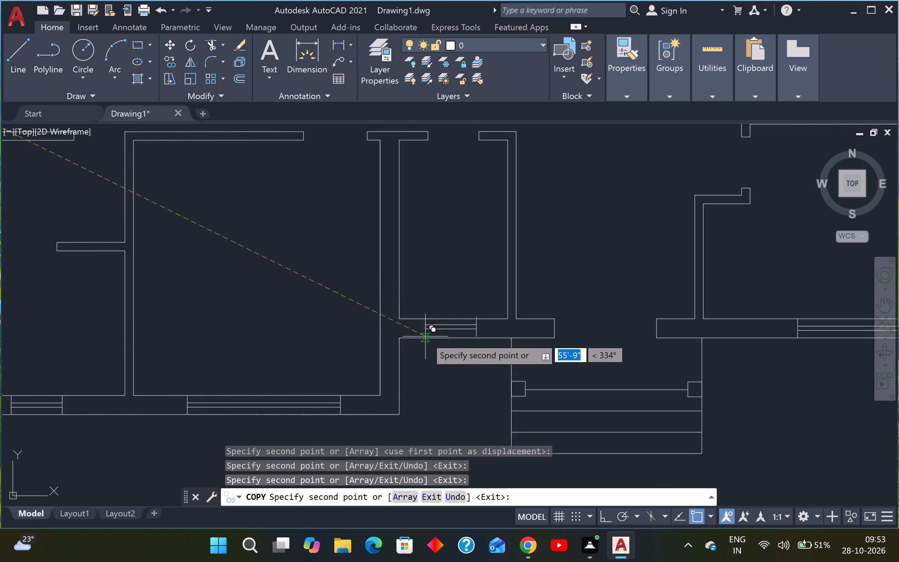
{"action": "left_click", "coordinate": [425, 336]}
{"action": "scroll", "coordinate": [428, 336], "scroll_direction": "down", "scroll_amount": 2}
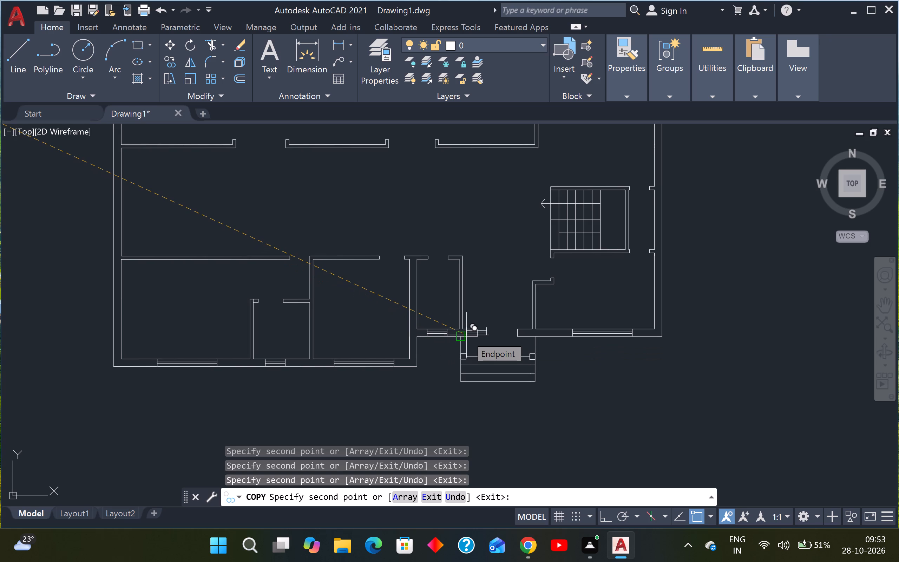
{"action": "scroll", "coordinate": [466, 335], "scroll_direction": "down", "scroll_amount": 3}
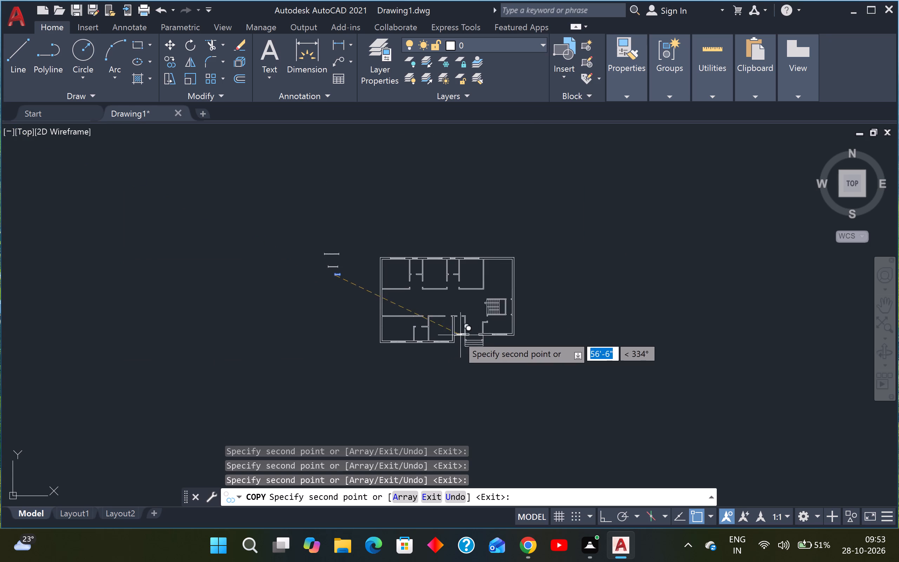
{"action": "key", "text": "Escape"}
Rotate all three source window symbols to vertical with Ortho on, about the largest symbol's upper-right corner.
{"action": "scroll", "coordinate": [350, 257], "scroll_direction": "up", "scroll_amount": 2}
{"action": "left_click_drag", "start_coordinate": [343, 217], "coordinate": [340, 218]}
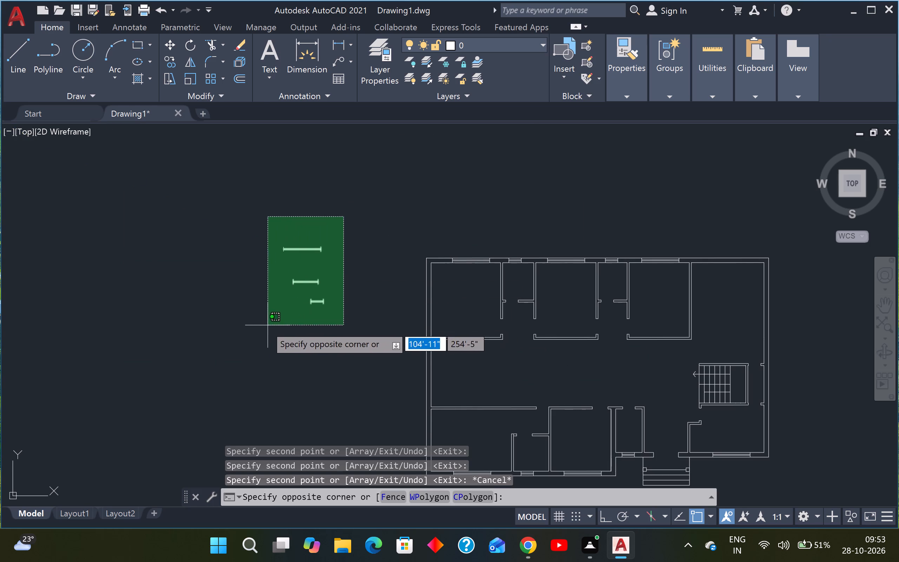
{"action": "left_click", "coordinate": [260, 328]}
{"action": "type", "text": "RO"}
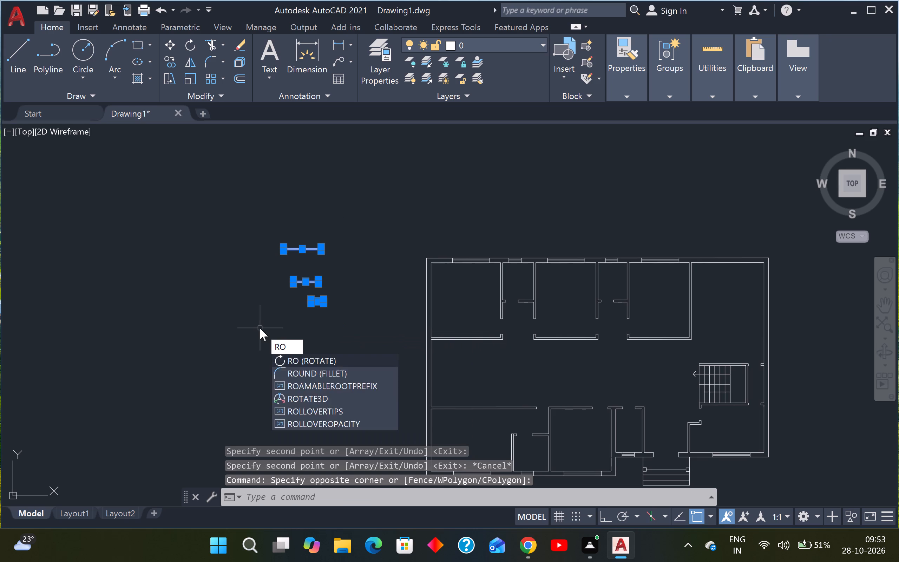
{"action": "key", "text": "Return"}
{"action": "scroll", "coordinate": [317, 239], "scroll_direction": "up", "scroll_amount": 3}
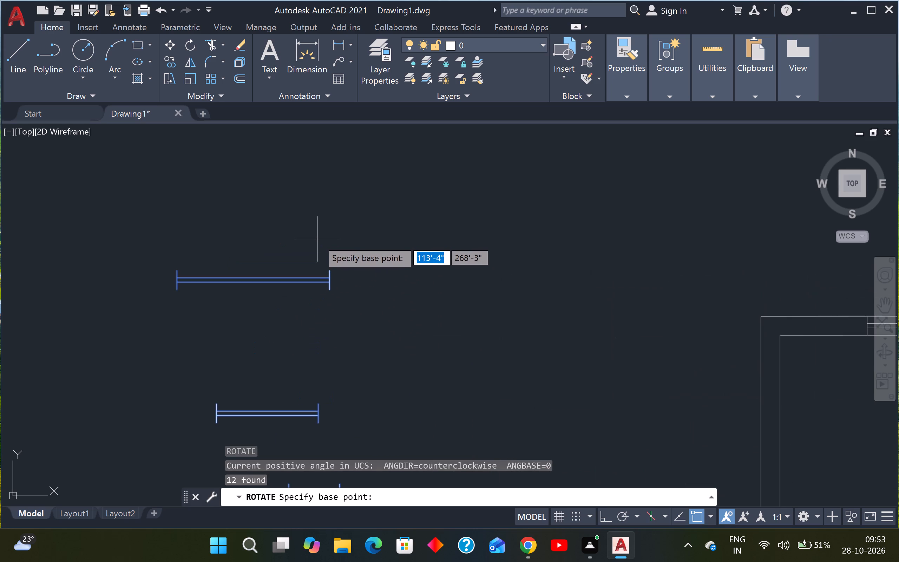
{"action": "left_click", "coordinate": [332, 271]}
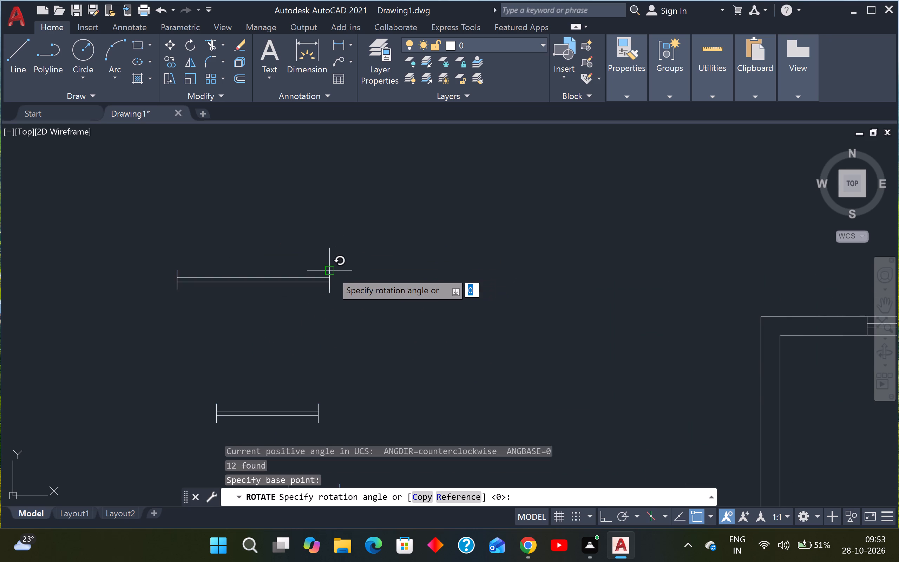
{"action": "scroll", "coordinate": [332, 272], "scroll_direction": "down", "scroll_amount": 4}
{"action": "key", "text": "F8"}
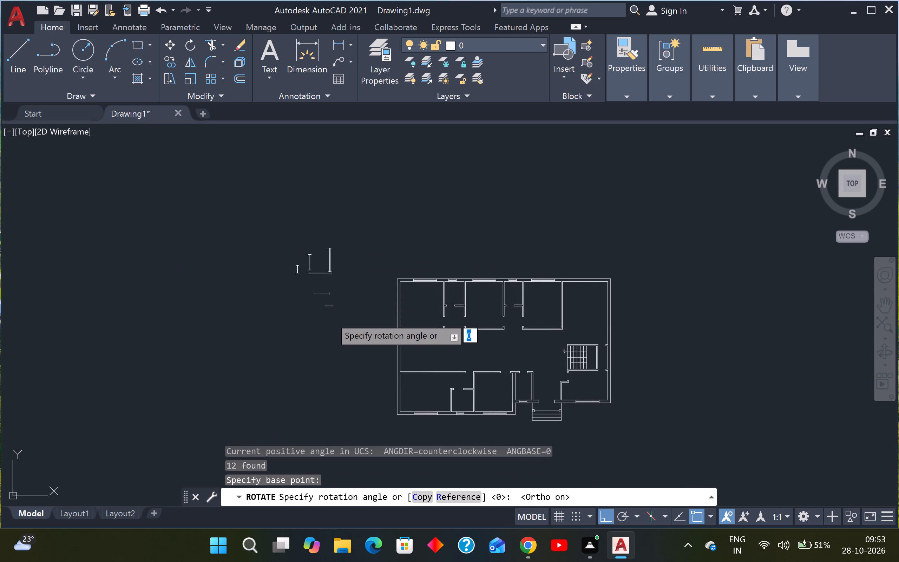
{"action": "left_click", "coordinate": [340, 309]}
{"action": "key", "text": "Escape"}
{"action": "key", "text": "Escape"}
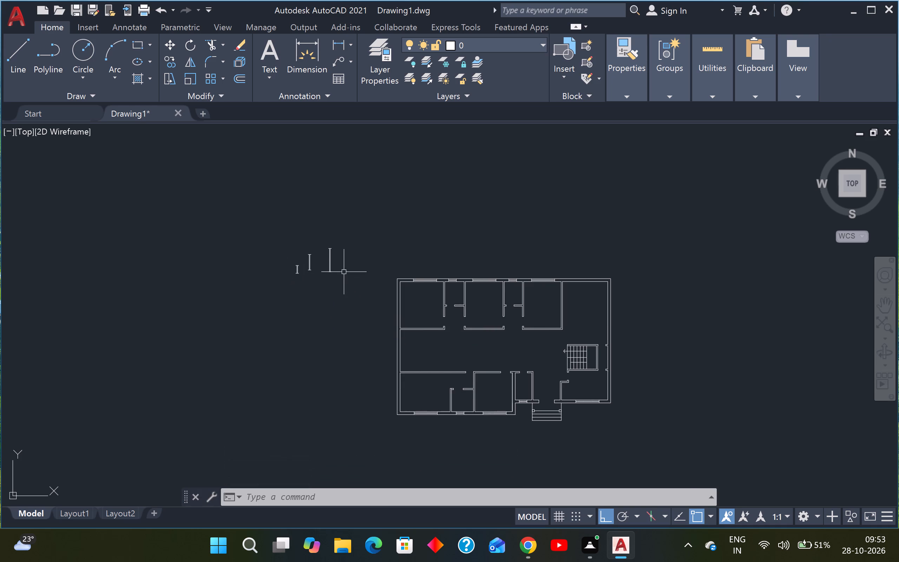
Copy the largest vertical window by its upper-right corner into the hall's left exterior wall, starting at the hall's upper-left inner corner.
{"action": "scroll", "coordinate": [344, 270], "scroll_direction": "up", "scroll_amount": 2}
{"action": "left_click", "coordinate": [335, 201]}
{"action": "left_click", "coordinate": [293, 295]}
{"action": "type", "text": "CO"}
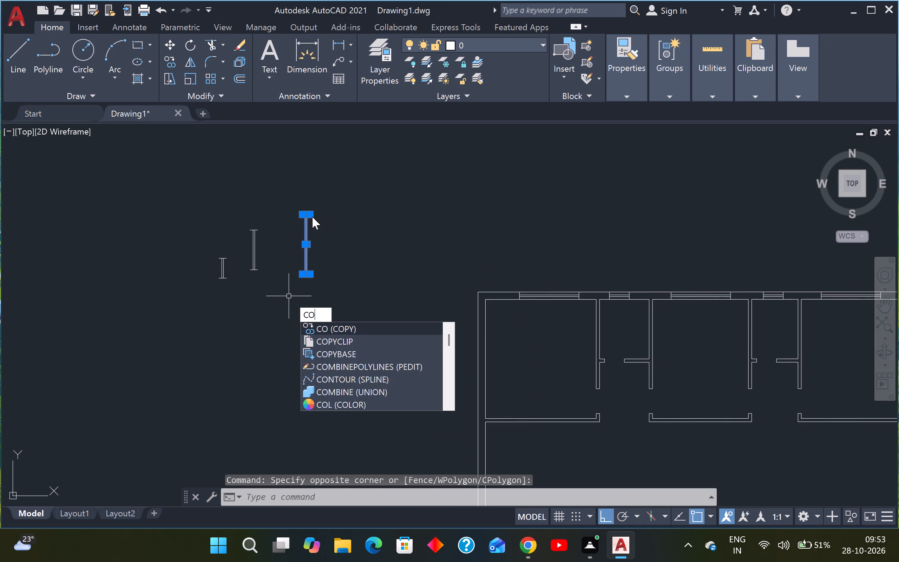
{"action": "key", "text": "Return"}
{"action": "scroll", "coordinate": [306, 218], "scroll_direction": "up", "scroll_amount": 3}
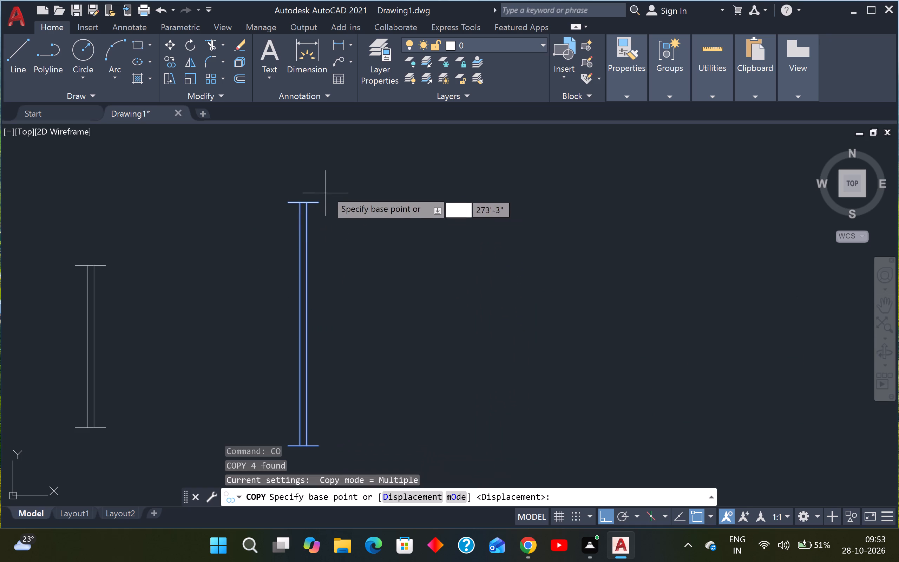
{"action": "left_click", "coordinate": [318, 205]}
{"action": "scroll", "coordinate": [320, 205], "scroll_direction": "down", "scroll_amount": 4}
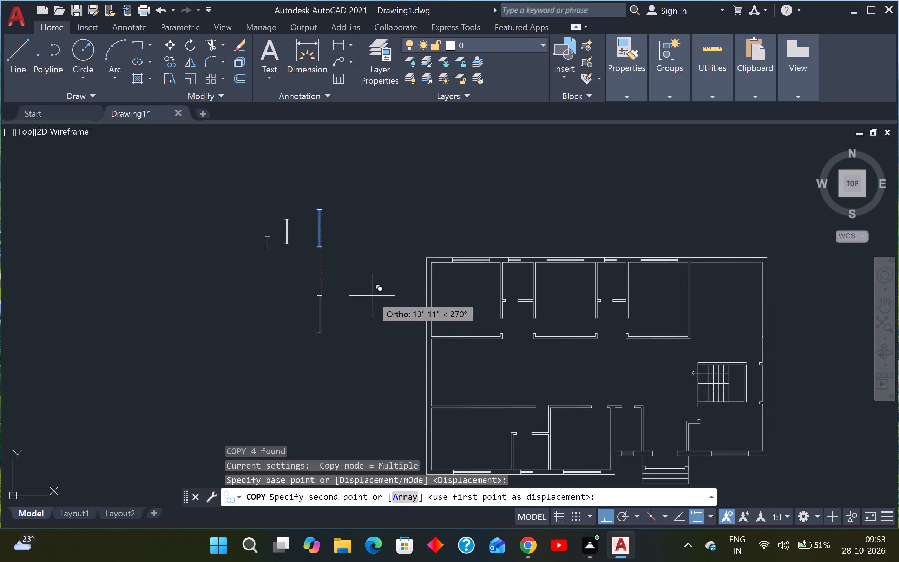
{"action": "key", "text": "F8"}
{"action": "scroll", "coordinate": [430, 349], "scroll_direction": "up", "scroll_amount": 4}
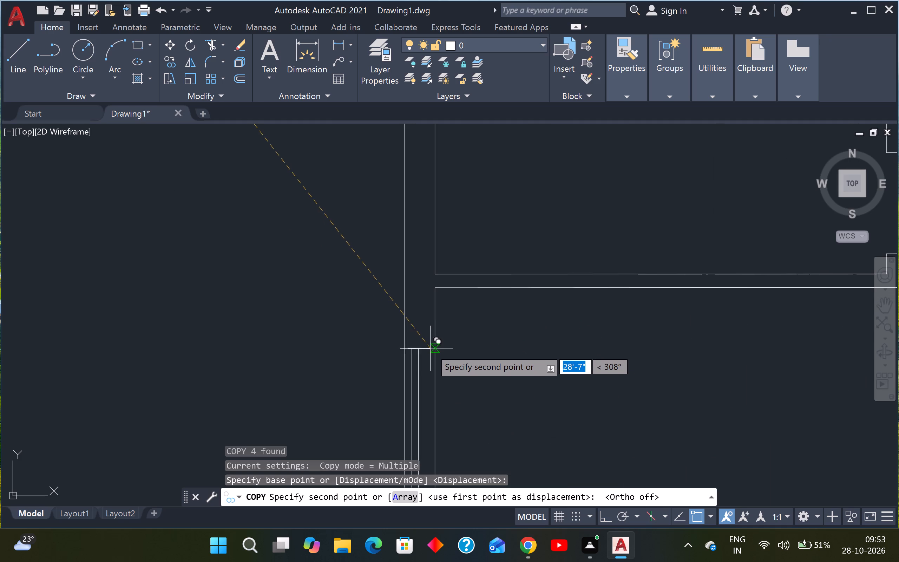
{"action": "left_click", "coordinate": [433, 290]}
{"action": "scroll", "coordinate": [432, 292], "scroll_direction": "down", "scroll_amount": 3}
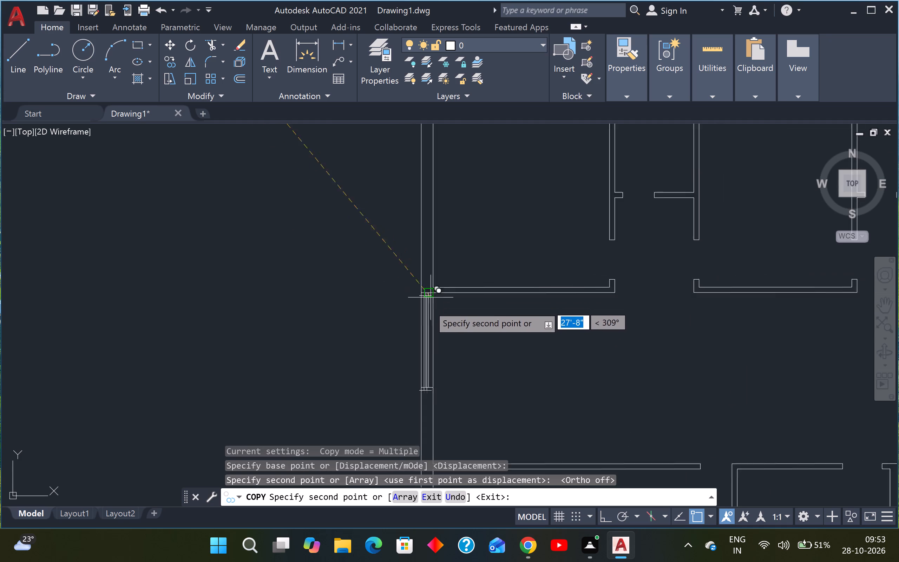
Place a second copy of the largest window directly below the first in the left exterior wall, and end the Copy command.
{"action": "scroll", "coordinate": [429, 353], "scroll_direction": "up", "scroll_amount": 2}
{"action": "middle_click_drag", "start_coordinate": [452, 337], "coordinate": [477, 204]}
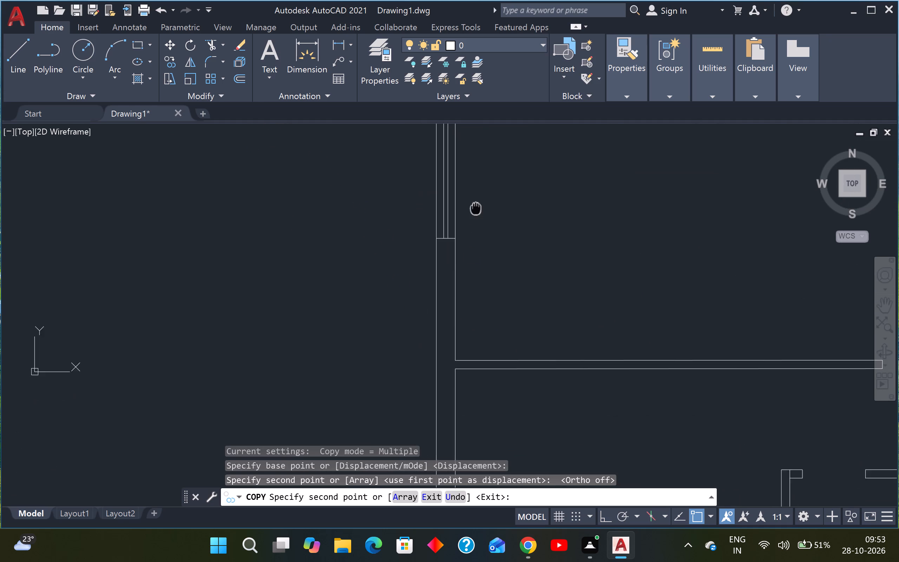
{"action": "middle_click_drag", "start_coordinate": [477, 204], "coordinate": [477, 204]}
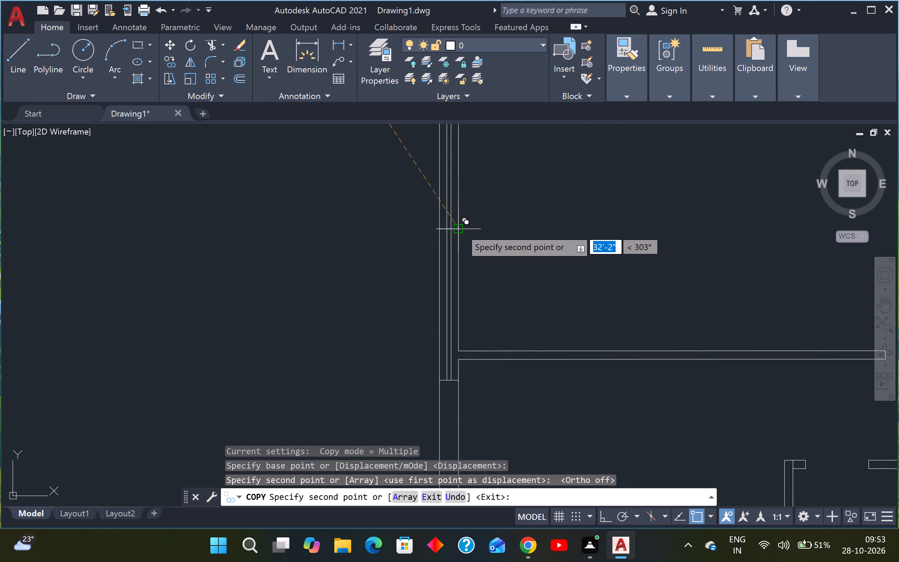
{"action": "left_click", "coordinate": [460, 228]}
{"action": "key", "text": "Escape"}
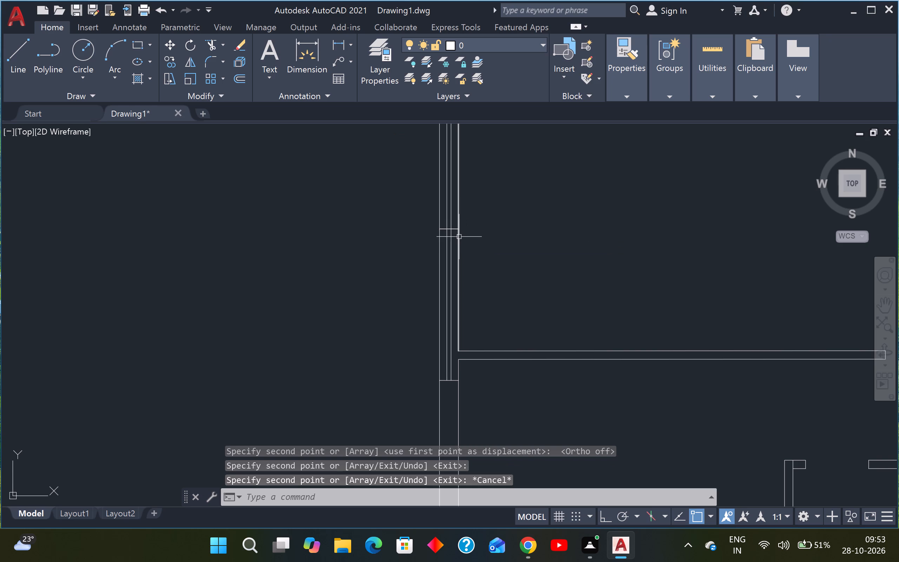
Draw a horizontal line from the hall's lower-left inner corner outward across the left exterior wall, with Ortho on.
{"action": "type", "text": "L"}
{"action": "key", "text": "space"}
{"action": "scroll", "coordinate": [455, 353], "scroll_direction": "up", "scroll_amount": 1}
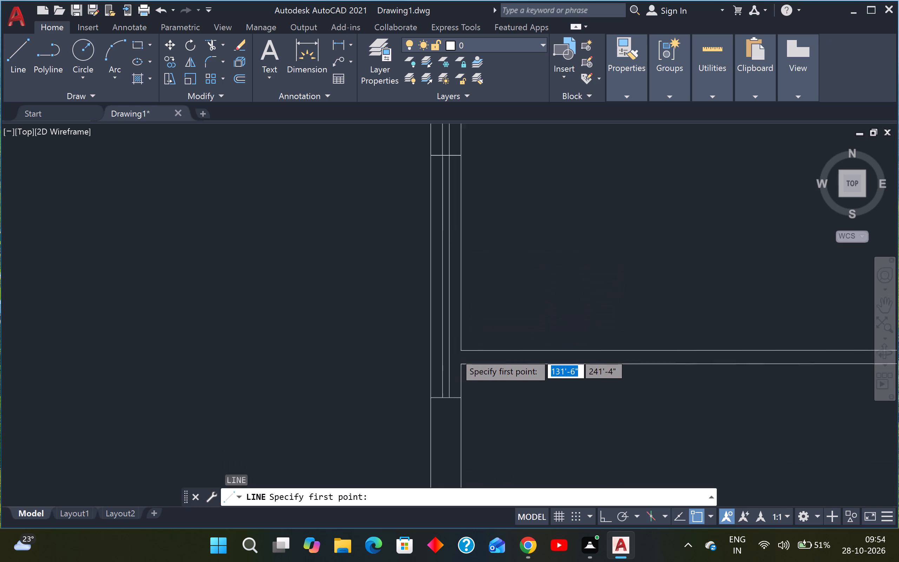
{"action": "scroll", "coordinate": [455, 353], "scroll_direction": "up", "scroll_amount": 1}
{"action": "left_click", "coordinate": [465, 351]}
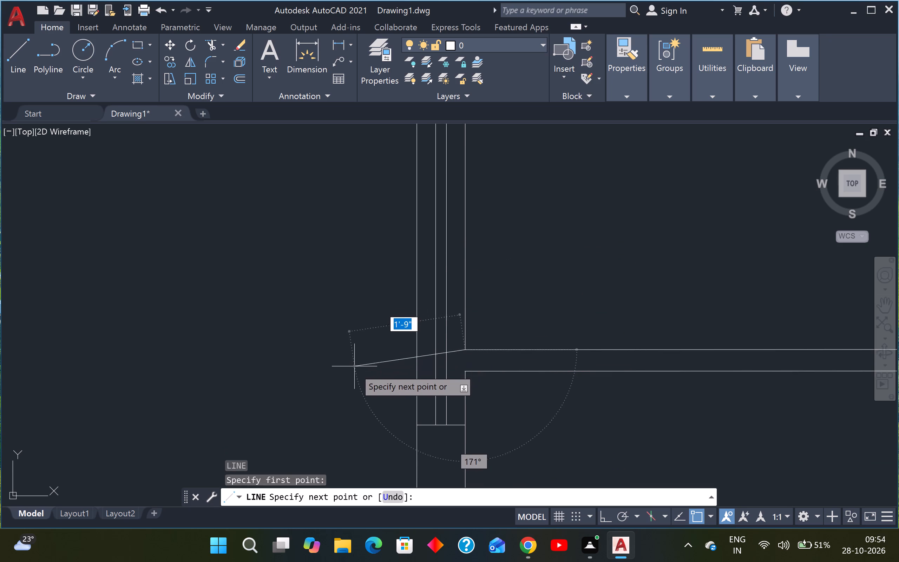
{"action": "key", "text": "F8"}
{"action": "left_click", "coordinate": [355, 353]}
{"action": "key", "text": "Escape"}
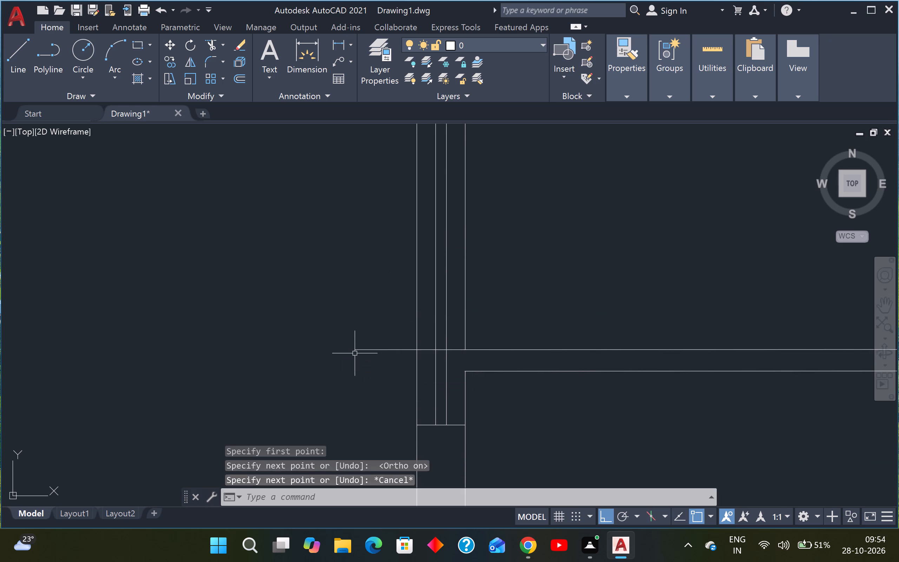
Trim the line's part outside the exterior wall and the lower window's lines and end cap below the new line.
{"action": "type", "text": "TR"}
{"action": "key", "text": "space"}
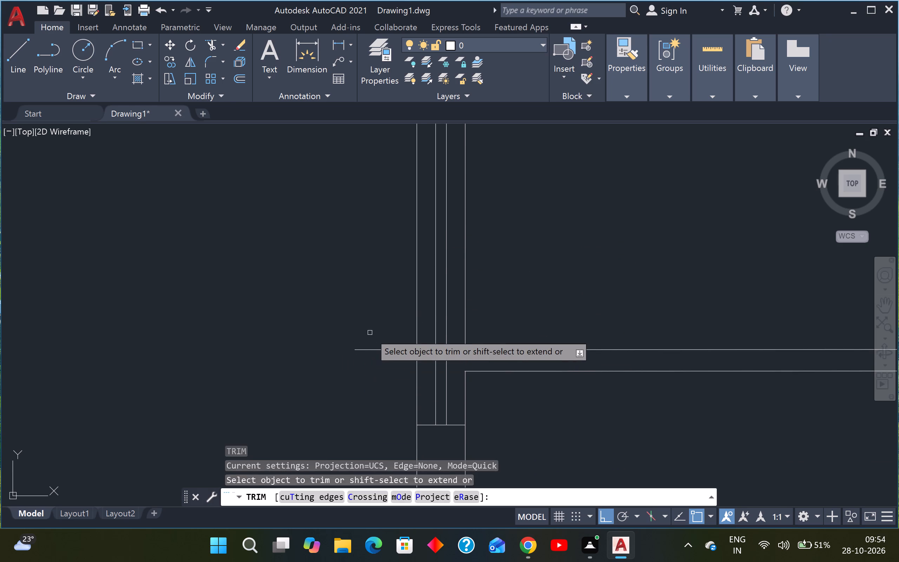
{"action": "left_click", "coordinate": [370, 333]}
{"action": "left_click", "coordinate": [362, 362]}
{"action": "left_click", "coordinate": [421, 362]}
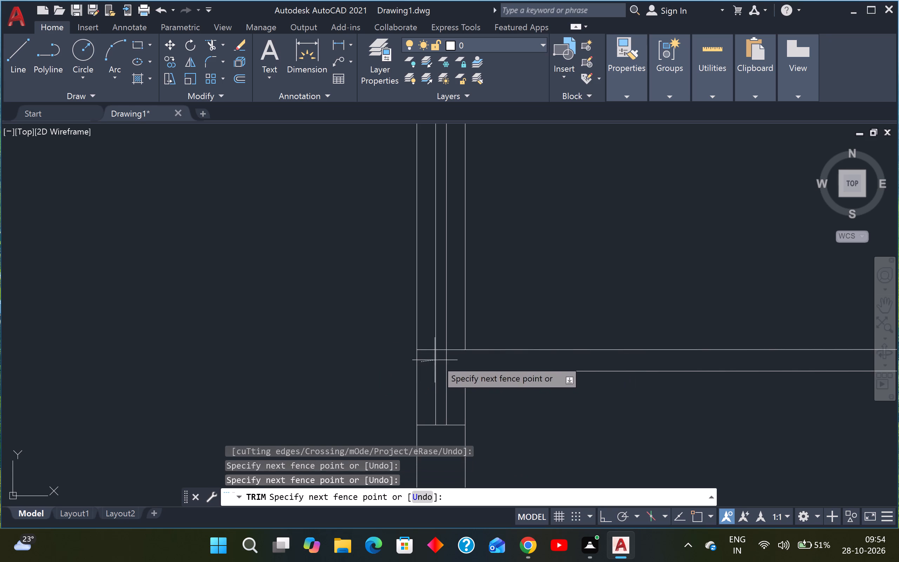
{"action": "left_click", "coordinate": [458, 355]}
{"action": "left_click", "coordinate": [444, 396]}
{"action": "left_click", "coordinate": [449, 431]}
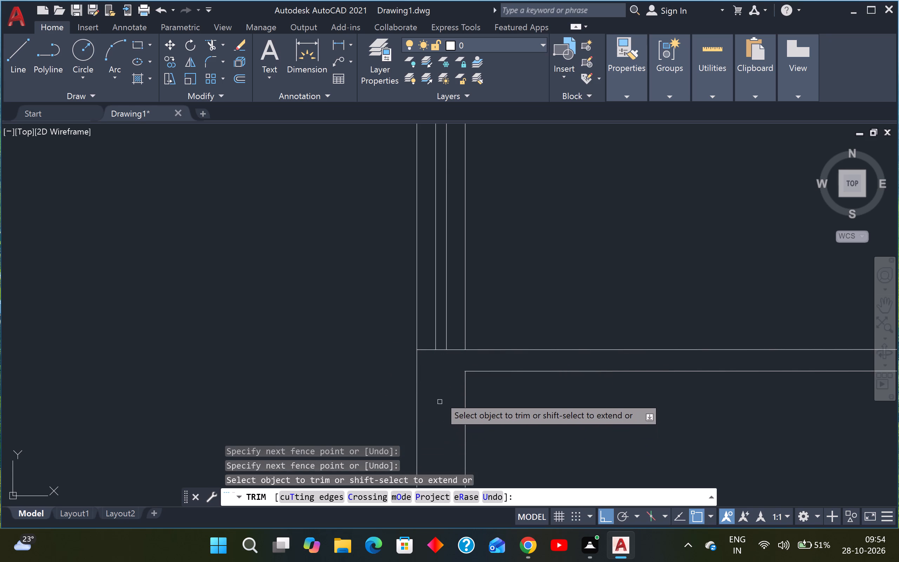
{"action": "scroll", "coordinate": [439, 386], "scroll_direction": "down", "scroll_amount": 3}
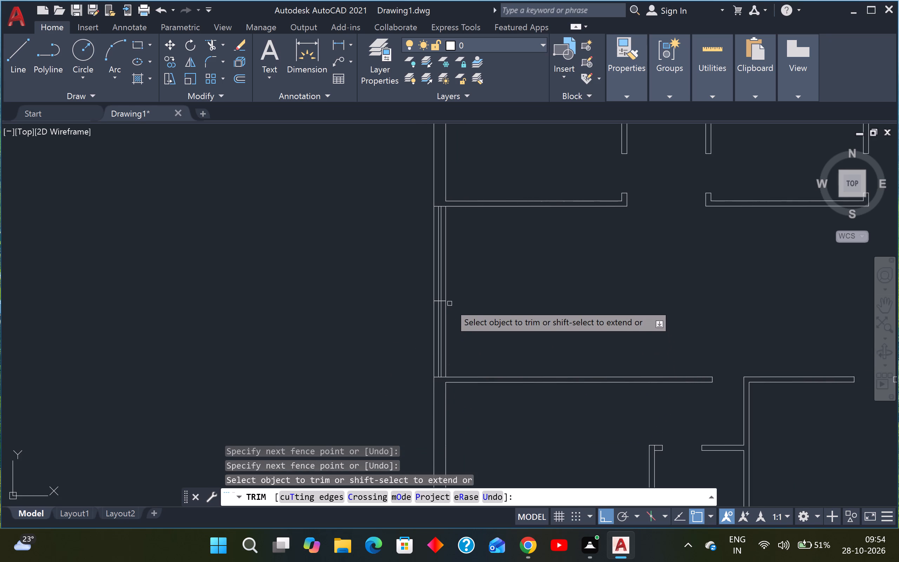
{"action": "scroll", "coordinate": [451, 303], "scroll_direction": "down", "scroll_amount": 2}
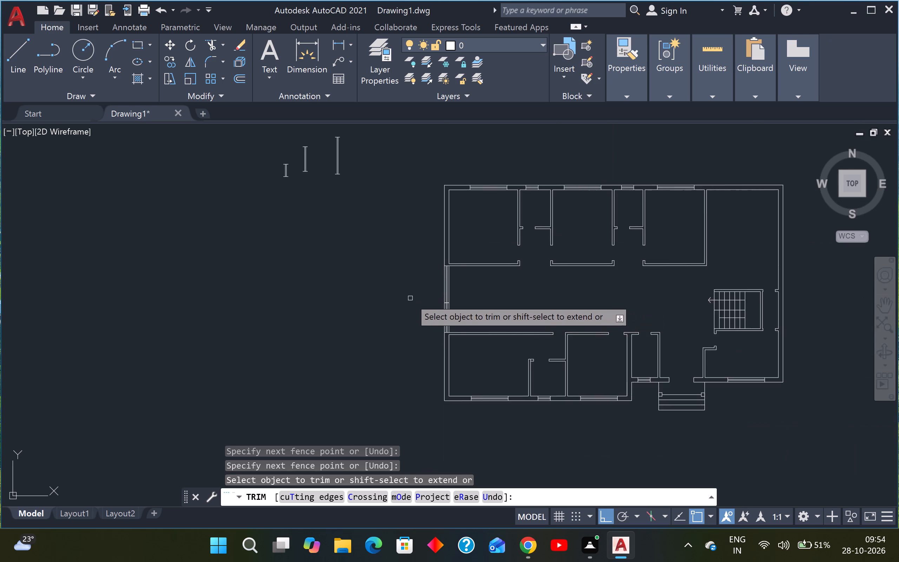
{"action": "scroll", "coordinate": [409, 297], "scroll_direction": "down", "scroll_amount": 2}
{"action": "key", "text": "Escape"}
{"action": "key", "text": "Escape"}
Copy the medium vertical window by its lower-right corner into the left exterior wall of the upper-left room, with Ortho off.
{"action": "scroll", "coordinate": [369, 246], "scroll_direction": "up", "scroll_amount": 4}
{"action": "left_click", "coordinate": [365, 164]}
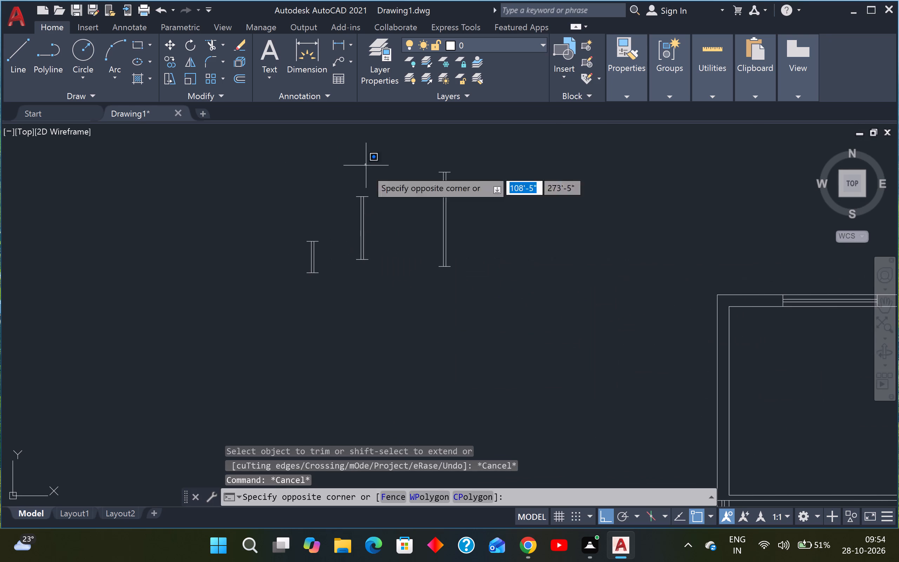
{"action": "left_click", "coordinate": [345, 279]}
{"action": "left_click_drag", "start_coordinate": [390, 183], "coordinate": [381, 201]}
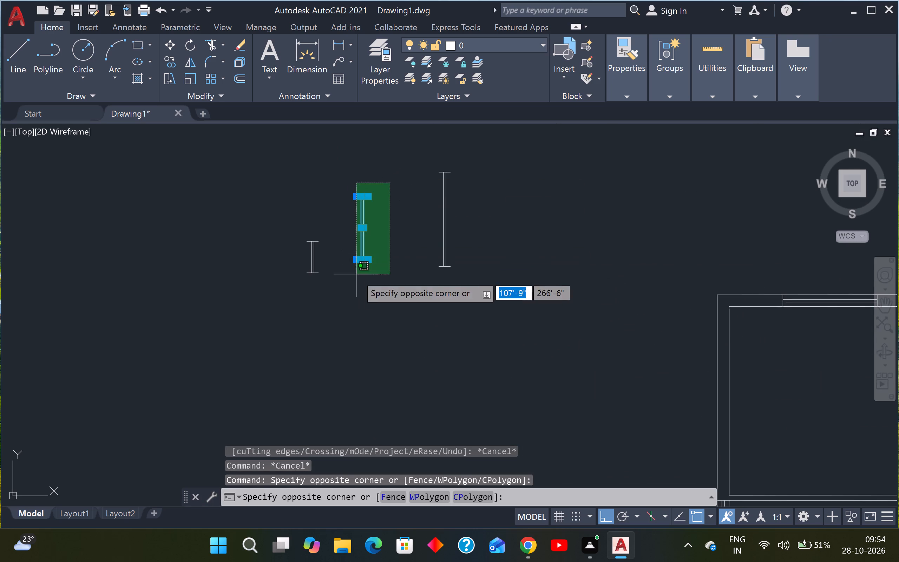
{"action": "left_click", "coordinate": [356, 274]}
{"action": "type", "text": "CO"}
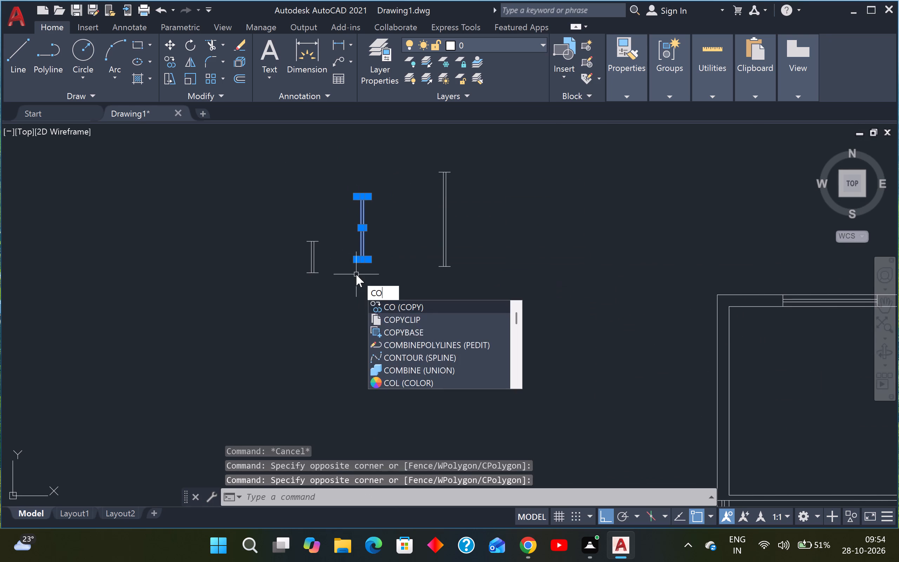
{"action": "key", "text": "Return"}
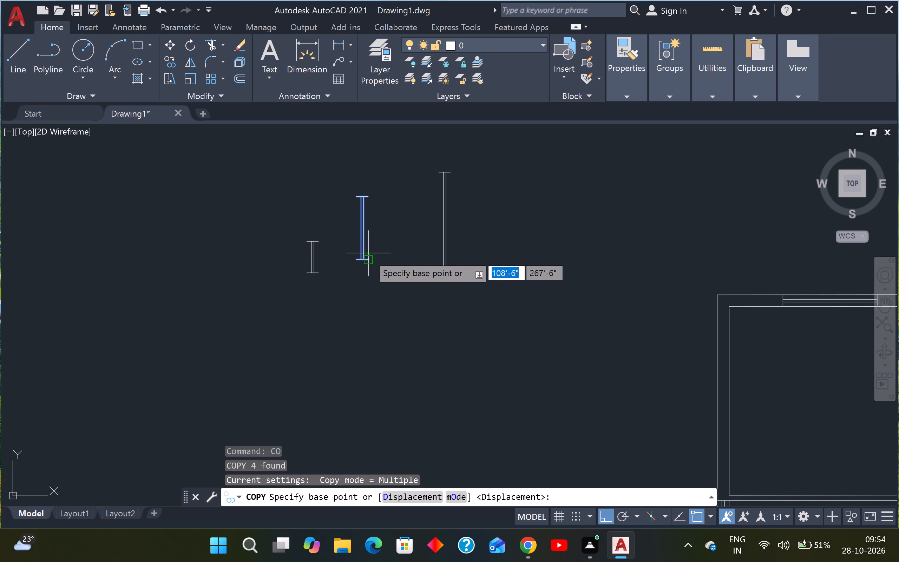
{"action": "left_click", "coordinate": [369, 258]}
{"action": "scroll", "coordinate": [369, 265], "scroll_direction": "down", "scroll_amount": 3}
{"action": "middle_click_drag", "start_coordinate": [371, 271], "coordinate": [249, 259]}
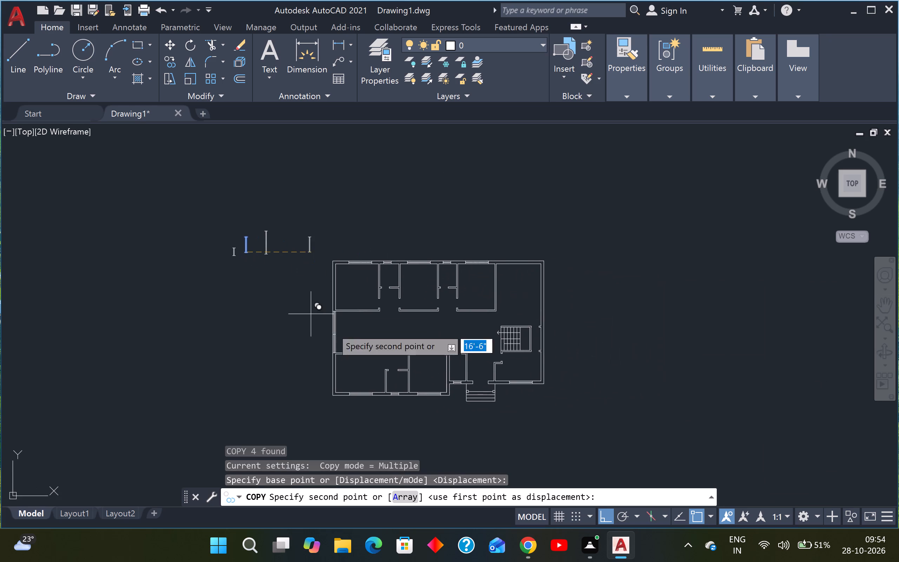
{"action": "key", "text": "F8"}
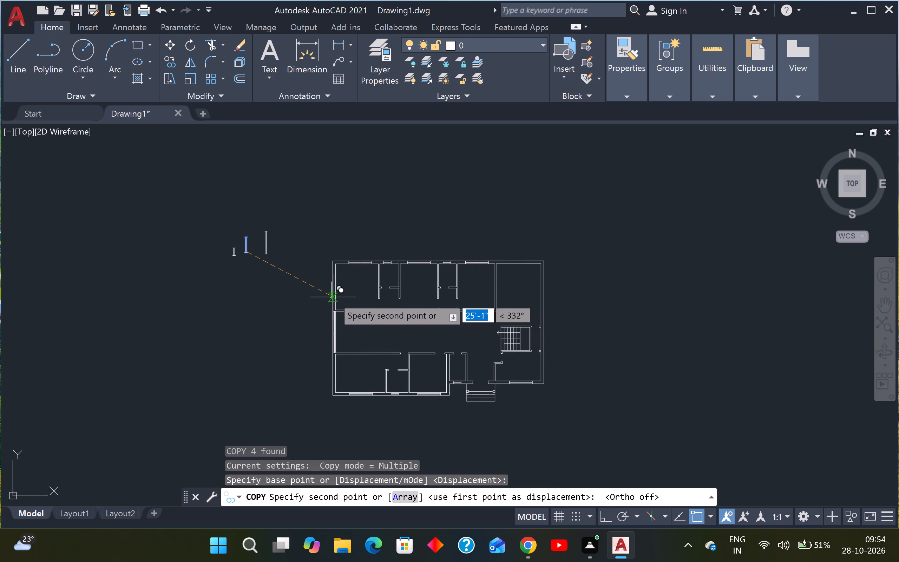
{"action": "scroll", "coordinate": [333, 296], "scroll_direction": "up", "scroll_amount": 3}
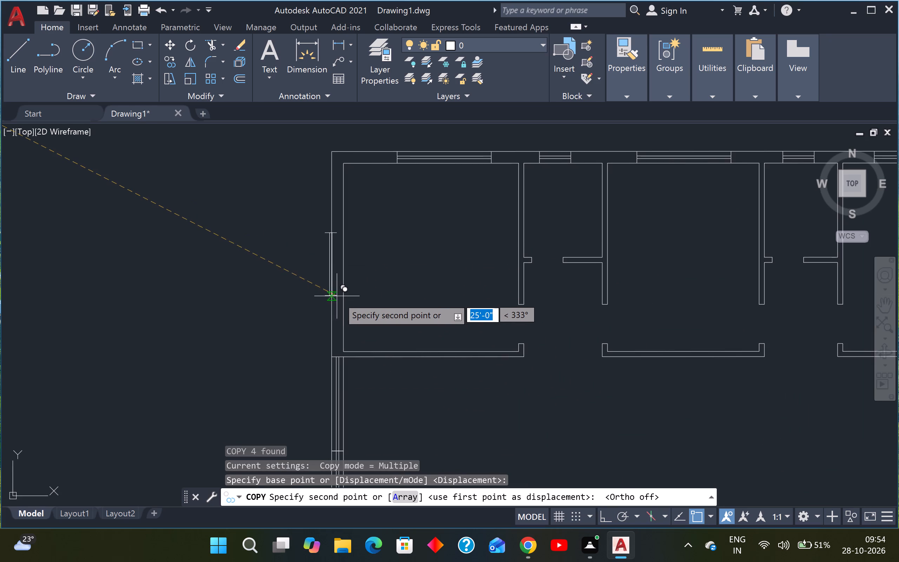
{"action": "left_click", "coordinate": [344, 310]}
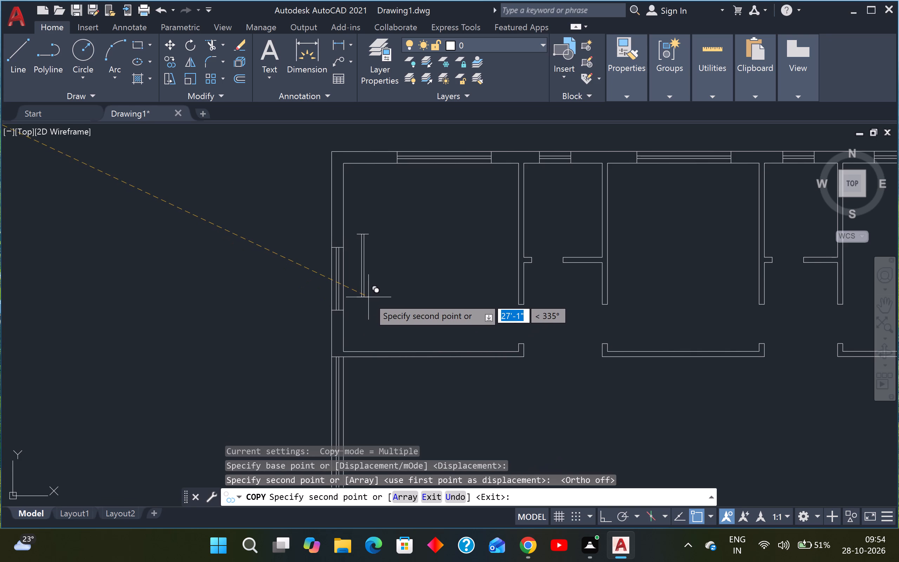
{"action": "scroll", "coordinate": [381, 288], "scroll_direction": "down", "scroll_amount": 3}
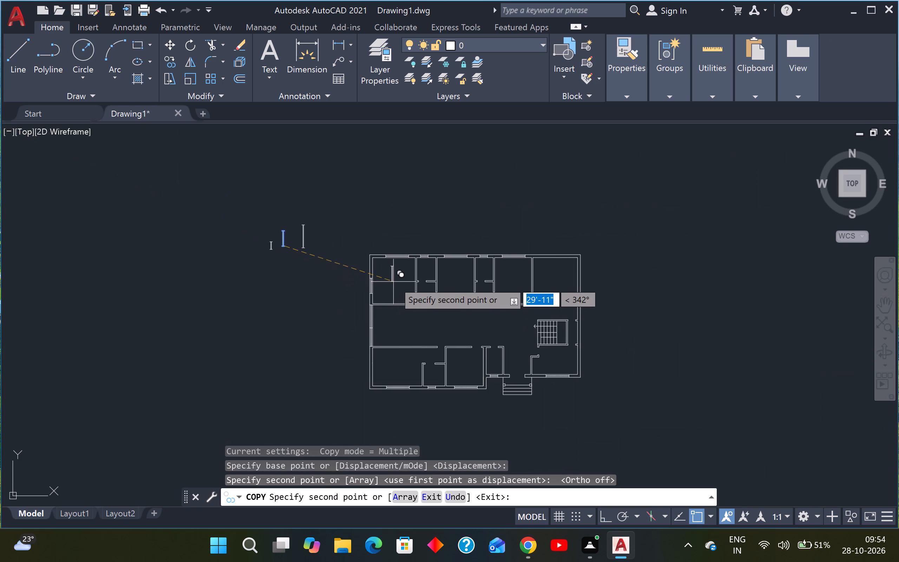
Copy the largest vertical window by its lower-left corner into the right exterior wall, in the open area above the staircase.
{"action": "key", "text": "Escape"}
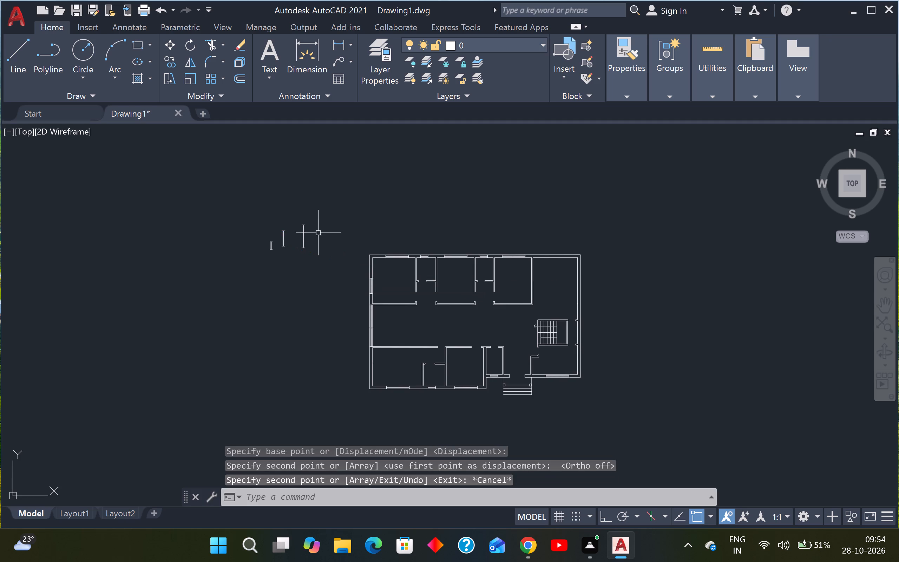
{"action": "scroll", "coordinate": [309, 222], "scroll_direction": "up", "scroll_amount": 2}
{"action": "left_click_drag", "start_coordinate": [308, 211], "coordinate": [306, 220]}
{"action": "left_click", "coordinate": [278, 322]}
{"action": "type", "text": "CO"}
{"action": "key", "text": "Return"}
{"action": "scroll", "coordinate": [286, 297], "scroll_direction": "up", "scroll_amount": 3}
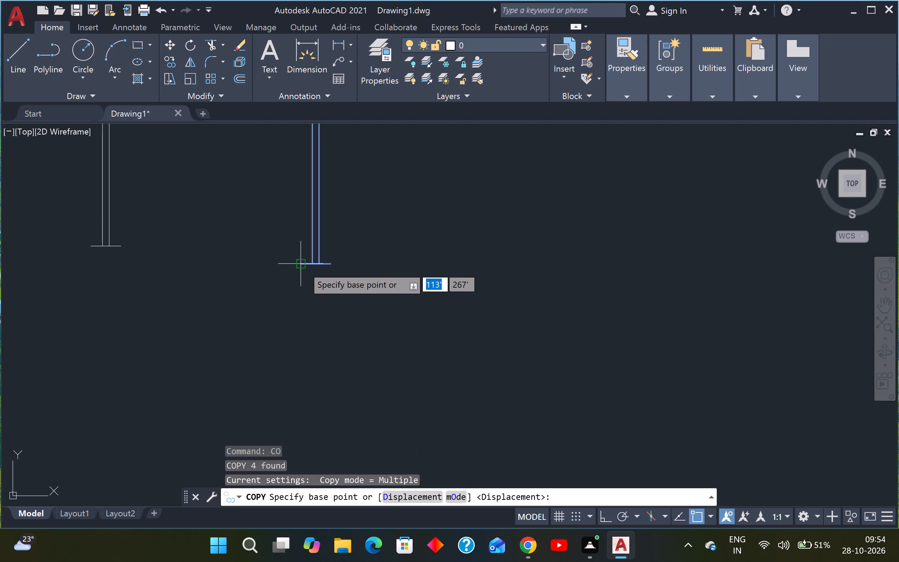
{"action": "left_click", "coordinate": [303, 266]}
{"action": "scroll", "coordinate": [303, 265], "scroll_direction": "down", "scroll_amount": 4}
{"action": "middle_click_drag", "start_coordinate": [294, 268], "coordinate": [147, 247]}
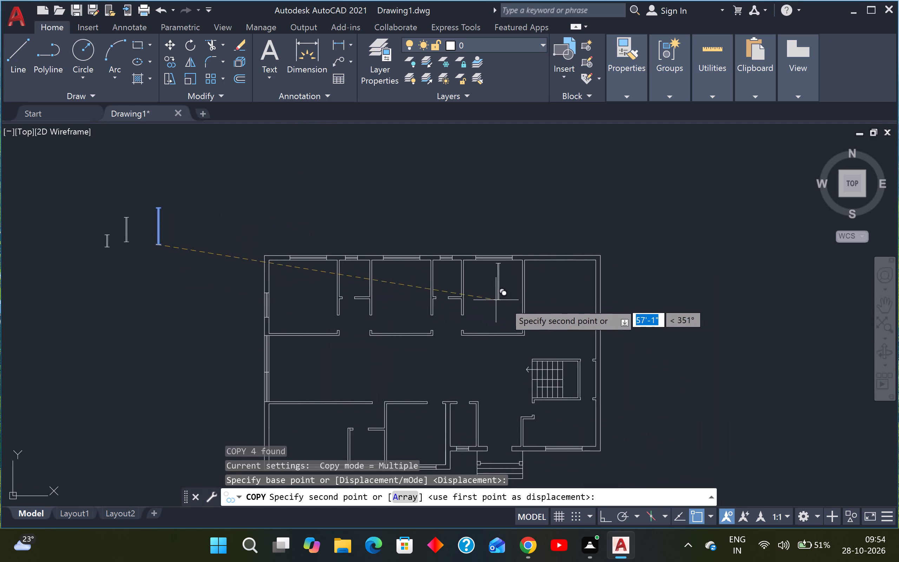
{"action": "scroll", "coordinate": [602, 305], "scroll_direction": "up", "scroll_amount": 3}
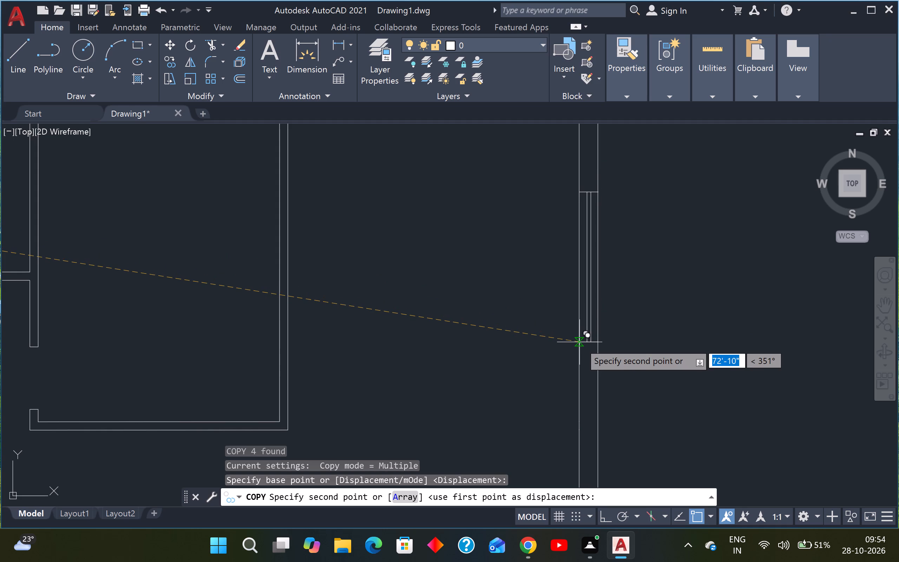
{"action": "left_click", "coordinate": [582, 348]}
{"action": "scroll", "coordinate": [580, 348], "scroll_direction": "down", "scroll_amount": 2}
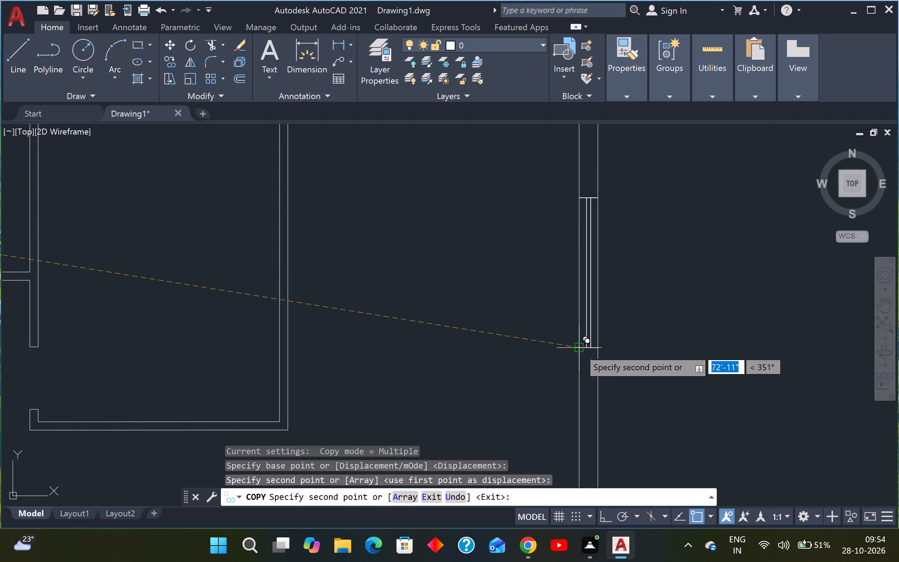
{"action": "scroll", "coordinate": [579, 348], "scroll_direction": "down", "scroll_amount": 4}
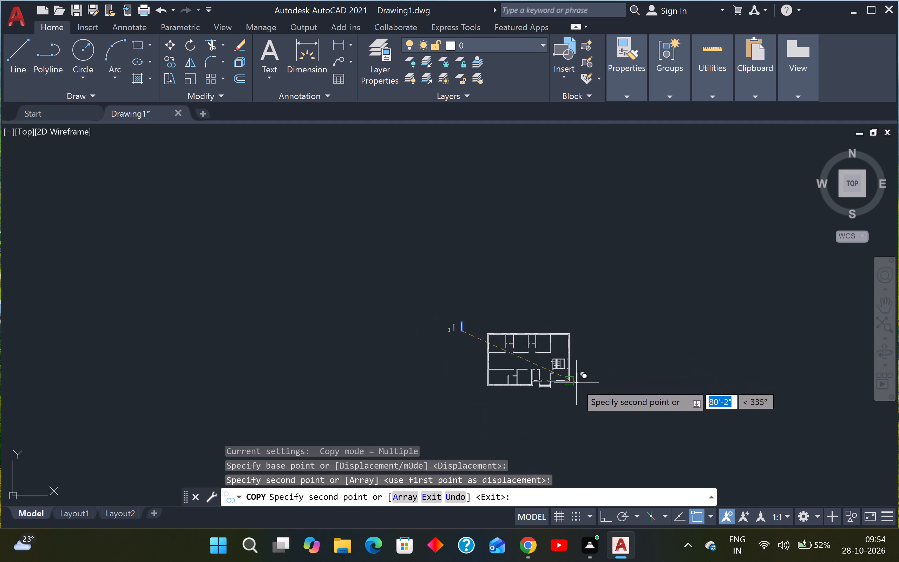
{"action": "scroll", "coordinate": [571, 375], "scroll_direction": "up", "scroll_amount": 5}
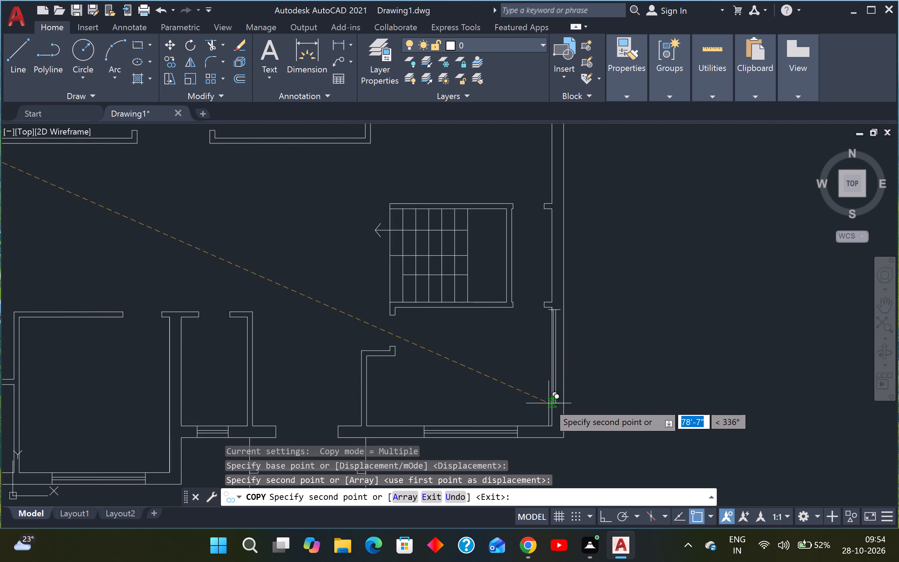
{"action": "scroll", "coordinate": [547, 404], "scroll_direction": "down", "scroll_amount": 2}
{"action": "scroll", "coordinate": [509, 395], "scroll_direction": "down", "scroll_amount": 3}
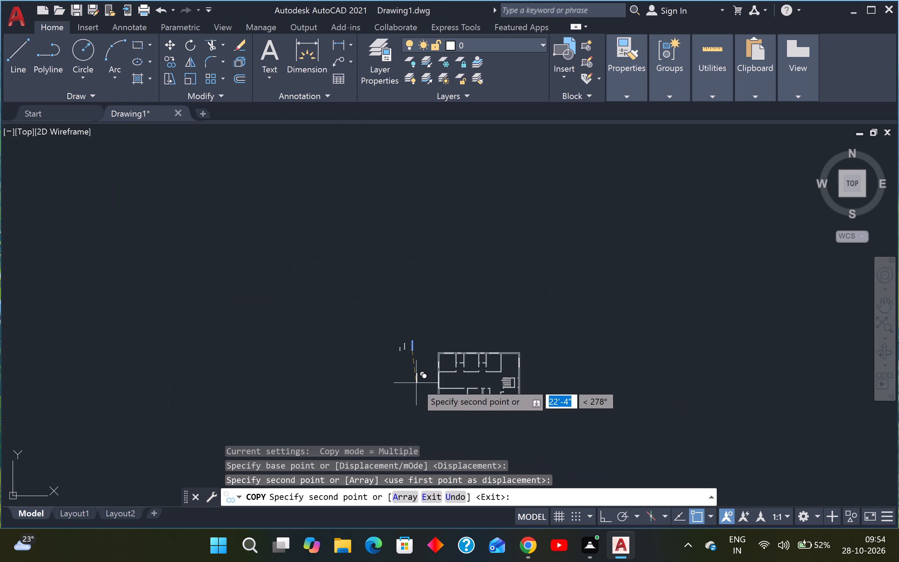
{"action": "key", "text": "Escape"}
Copy the medium vertical window by its lower-left corner into the right exterior wall, at the lower-right room and beside the staircase.
{"action": "scroll", "coordinate": [395, 331], "scroll_direction": "up", "scroll_amount": 2}
{"action": "scroll", "coordinate": [429, 374], "scroll_direction": "up", "scroll_amount": 3}
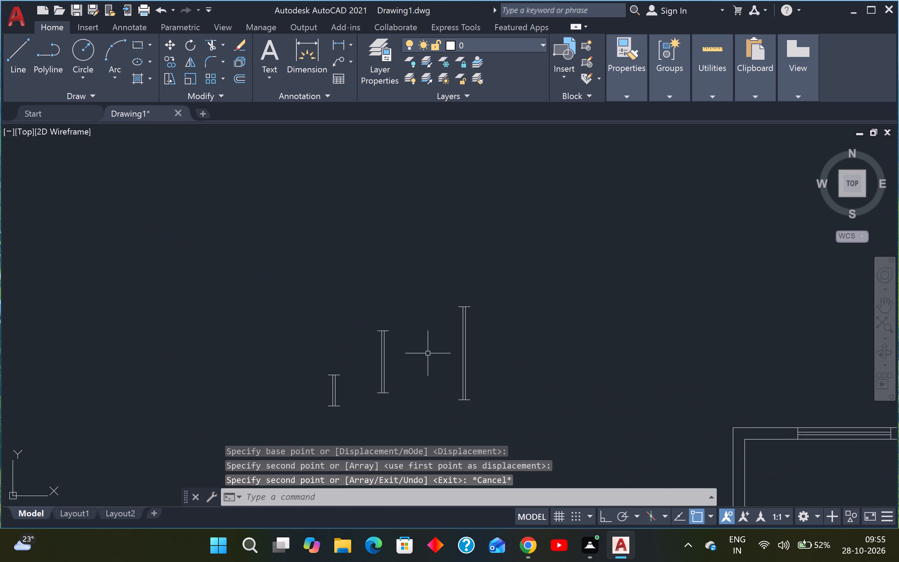
{"action": "left_click", "coordinate": [411, 300]}
{"action": "left_click", "coordinate": [372, 406]}
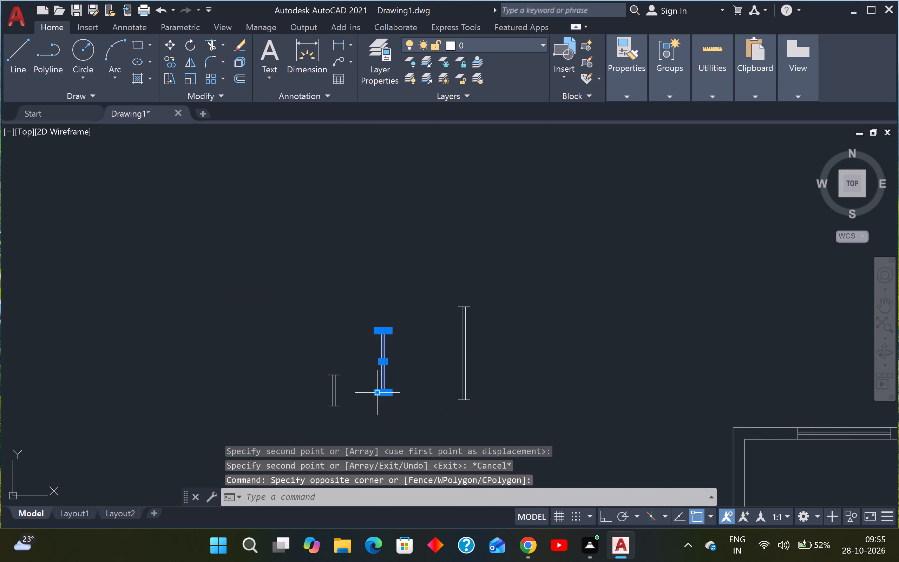
{"action": "type", "text": "CO"}
{"action": "key", "text": "Return"}
{"action": "scroll", "coordinate": [379, 394], "scroll_direction": "up", "scroll_amount": 3}
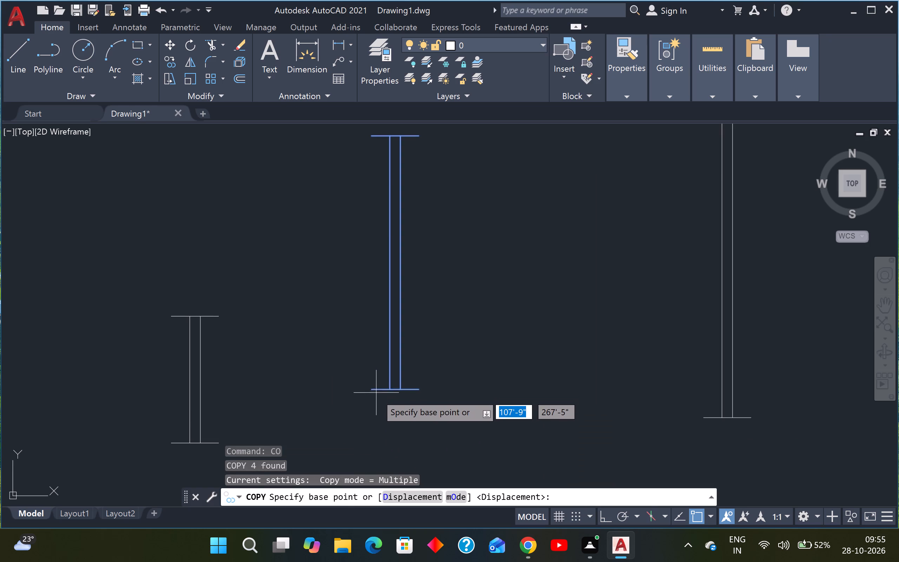
{"action": "left_click", "coordinate": [375, 392]}
{"action": "scroll", "coordinate": [375, 392], "scroll_direction": "down", "scroll_amount": 5}
{"action": "scroll", "coordinate": [416, 398], "scroll_direction": "down", "scroll_amount": 1}
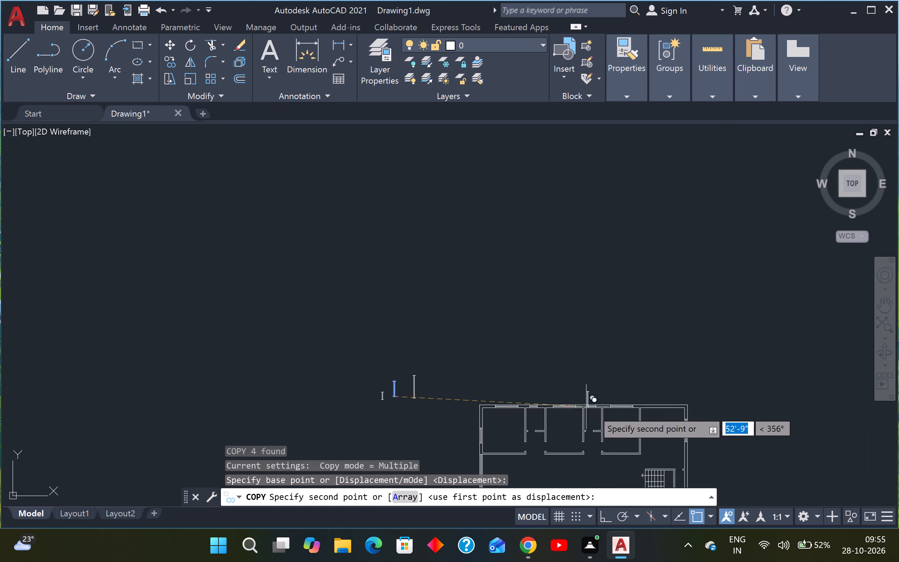
{"action": "scroll", "coordinate": [629, 408], "scroll_direction": "down", "scroll_amount": 3}
{"action": "scroll", "coordinate": [654, 431], "scroll_direction": "up", "scroll_amount": 3}
{"action": "scroll", "coordinate": [608, 446], "scroll_direction": "up", "scroll_amount": 3}
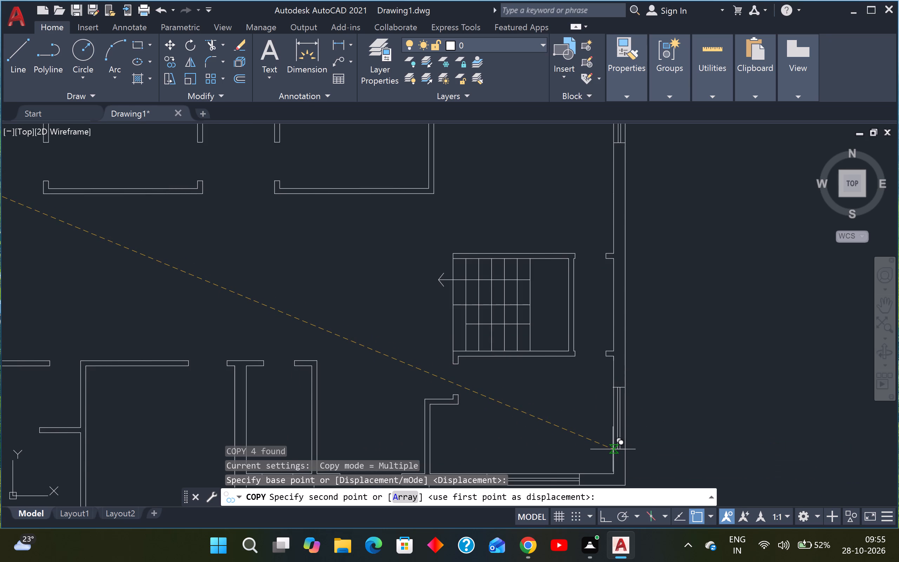
{"action": "left_click", "coordinate": [613, 449]}
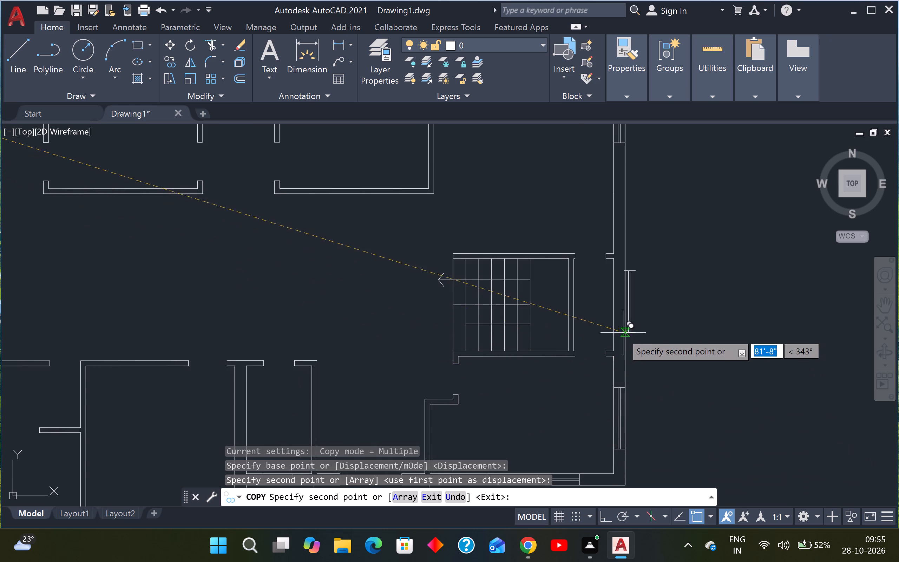
{"action": "scroll", "coordinate": [616, 332], "scroll_direction": "up", "scroll_amount": 1}
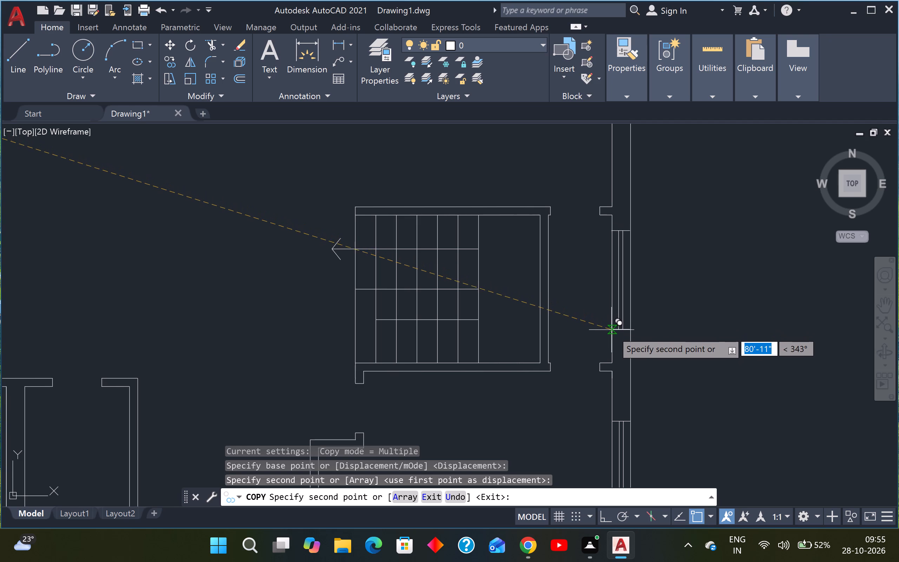
{"action": "left_click", "coordinate": [612, 331]}
Place another copy of the medium window in the left exterior wall of the lower-left room, and end the Copy command.
{"action": "scroll", "coordinate": [612, 331], "scroll_direction": "down", "scroll_amount": 2}
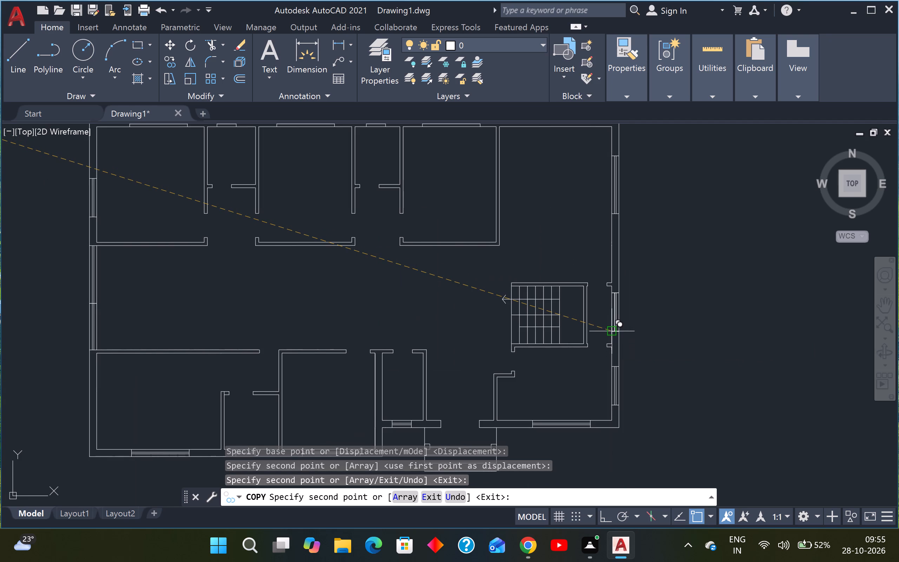
{"action": "scroll", "coordinate": [611, 333], "scroll_direction": "down", "scroll_amount": 1}
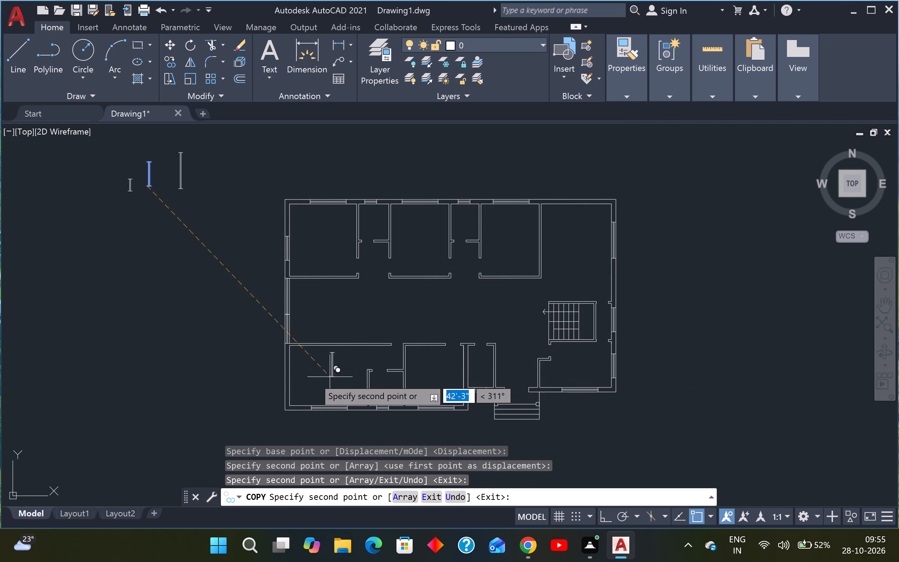
{"action": "scroll", "coordinate": [288, 377], "scroll_direction": "up", "scroll_amount": 2}
{"action": "scroll", "coordinate": [281, 403], "scroll_direction": "down", "scroll_amount": 3}
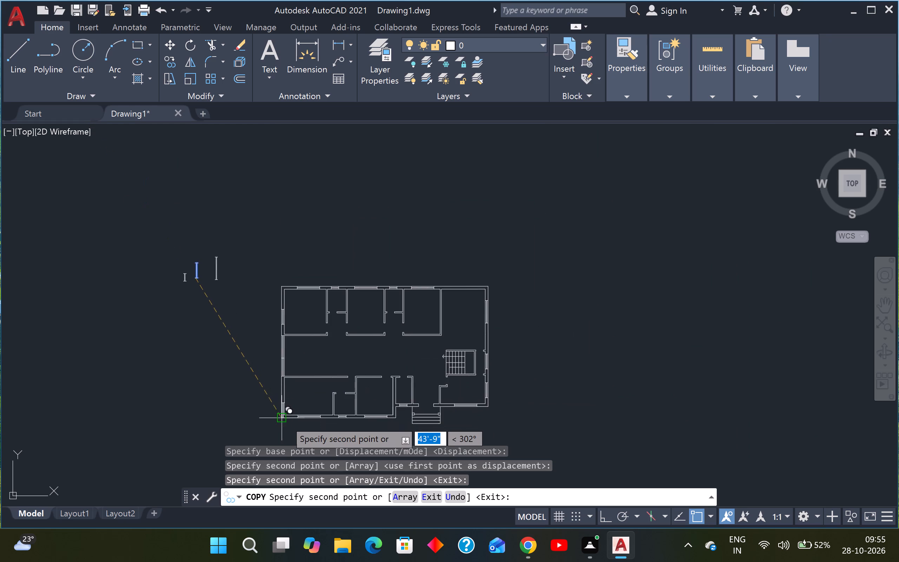
{"action": "scroll", "coordinate": [285, 420], "scroll_direction": "up", "scroll_amount": 3}
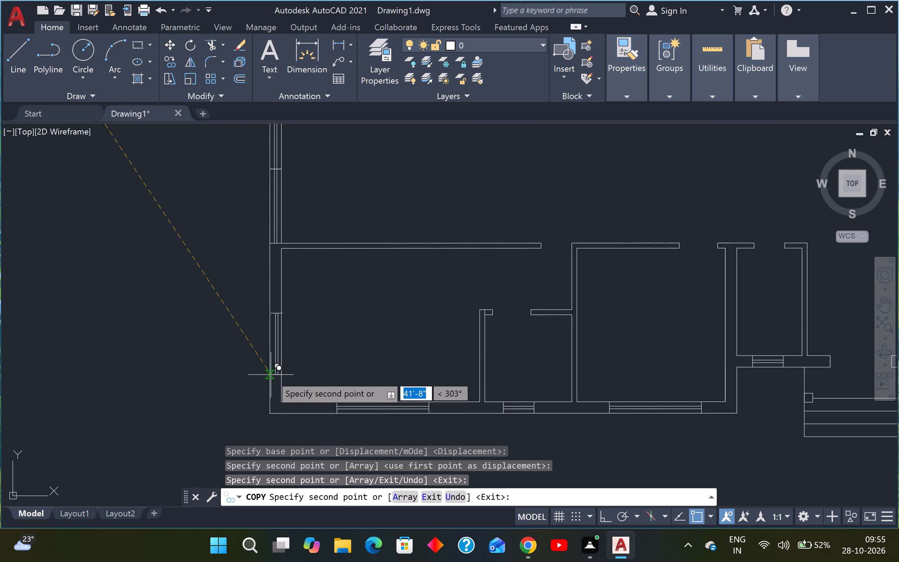
{"action": "left_click", "coordinate": [271, 375]}
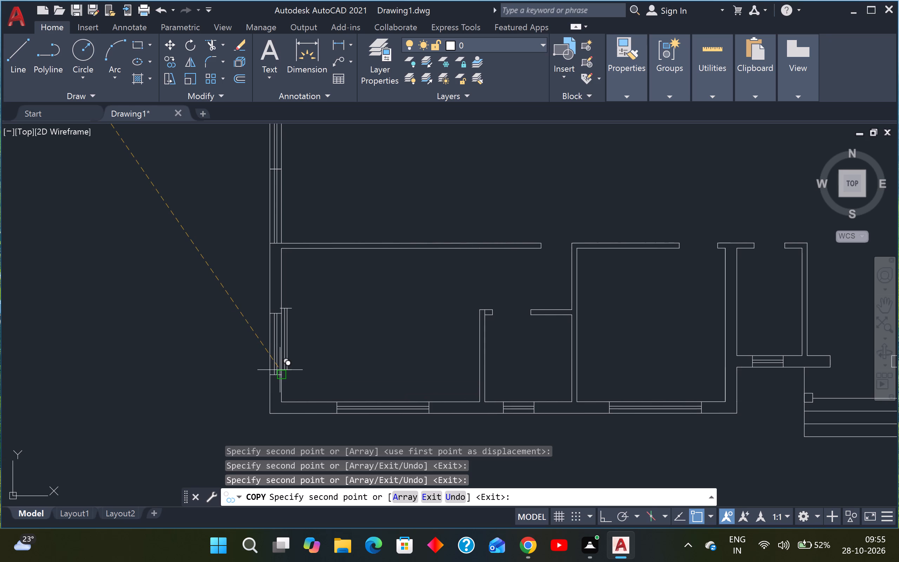
{"action": "scroll", "coordinate": [281, 369], "scroll_direction": "down", "scroll_amount": 2}
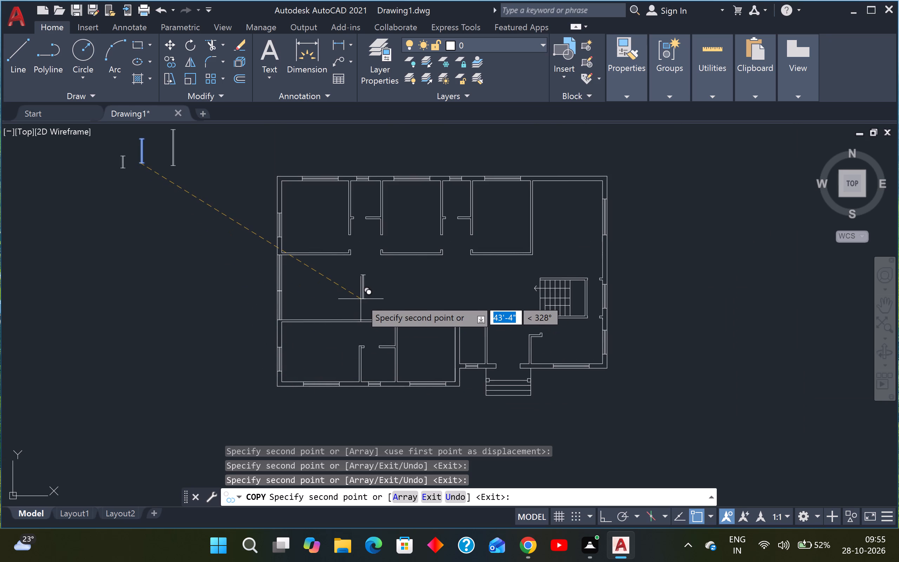
{"action": "key", "text": "Escape"}
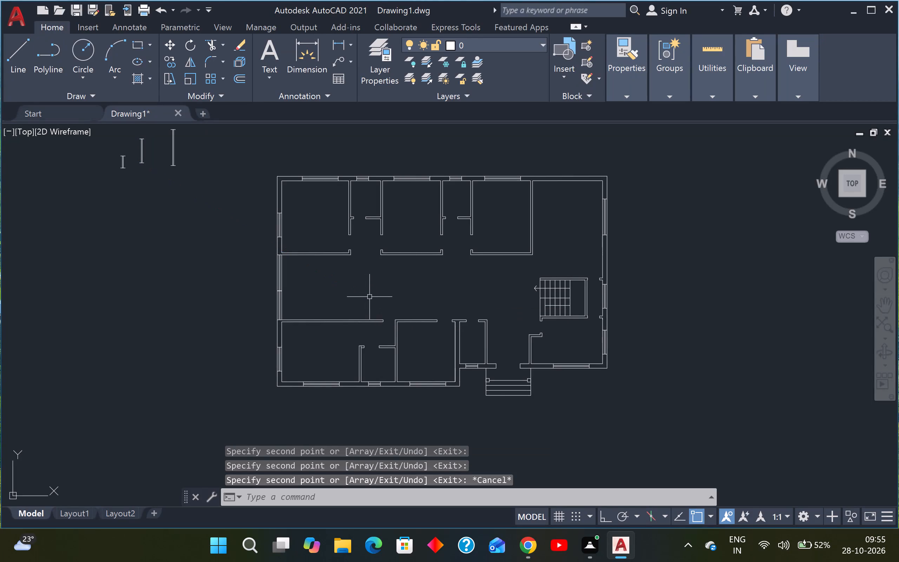
Extend both end lines of the upper-middle room's left wall stub down across the hall to the hall's lower wall.
{"action": "type", "text": "EX"}
{"action": "key", "text": "space"}
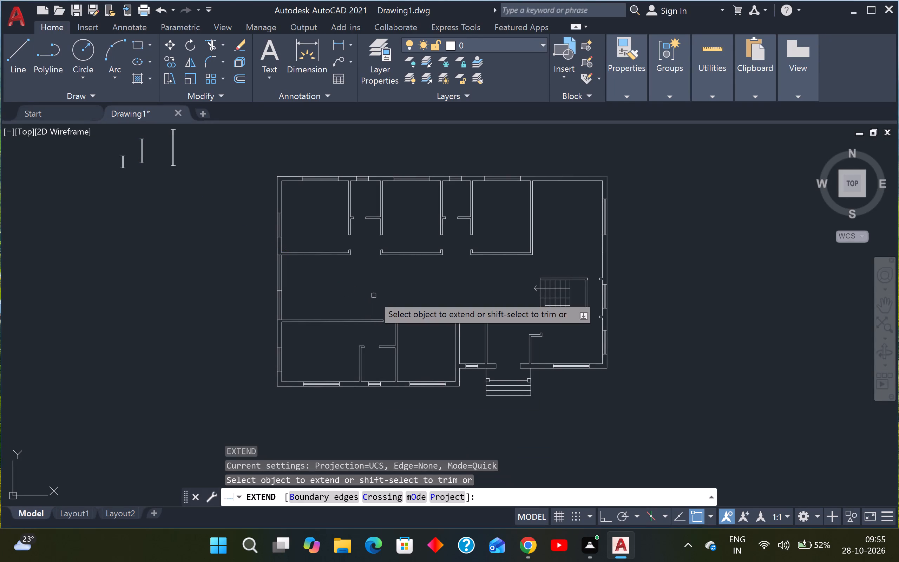
{"action": "scroll", "coordinate": [390, 253], "scroll_direction": "up", "scroll_amount": 3}
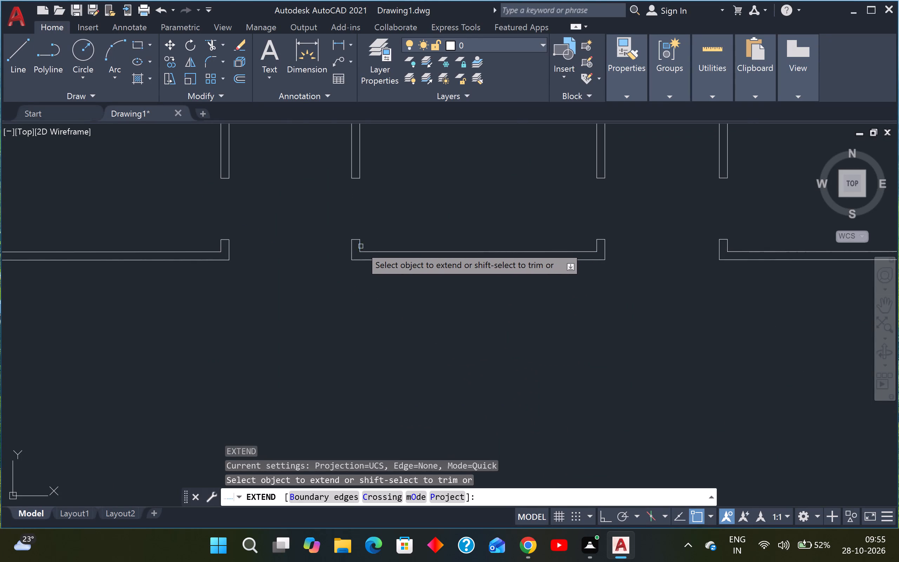
{"action": "left_click", "coordinate": [360, 246]}
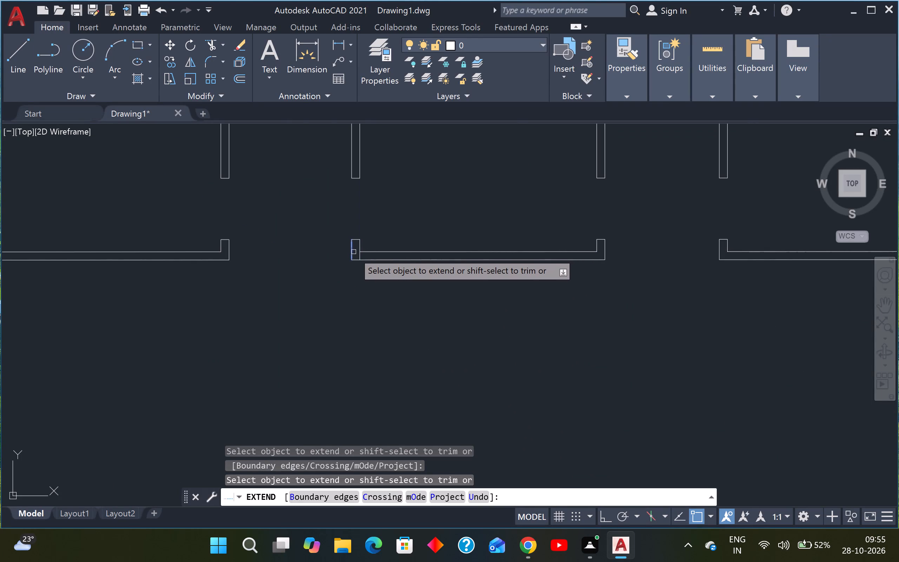
{"action": "scroll", "coordinate": [349, 257], "scroll_direction": "down", "scroll_amount": 2}
{"action": "left_click", "coordinate": [349, 257]}
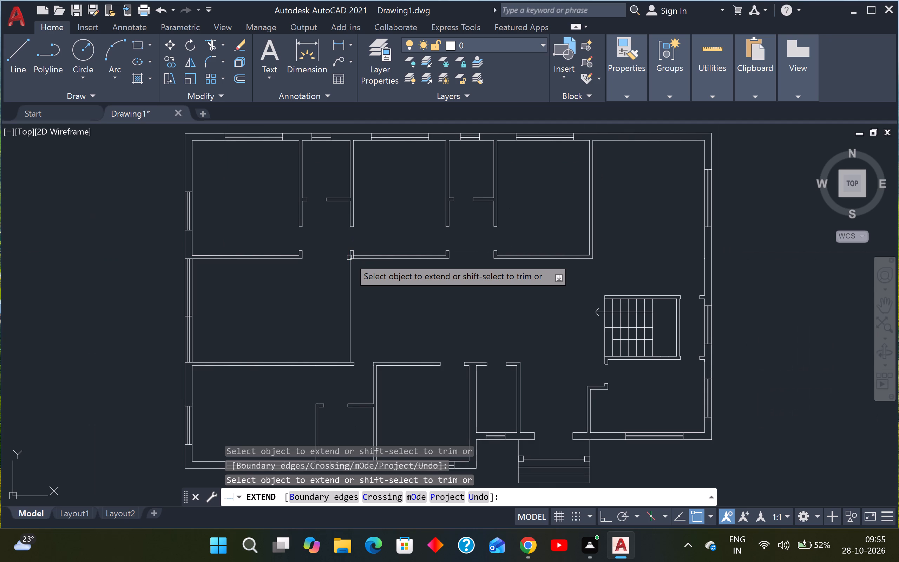
{"action": "scroll", "coordinate": [349, 257], "scroll_direction": "up", "scroll_amount": 1}
{"action": "left_click", "coordinate": [355, 257]}
{"action": "key", "text": "Escape"}
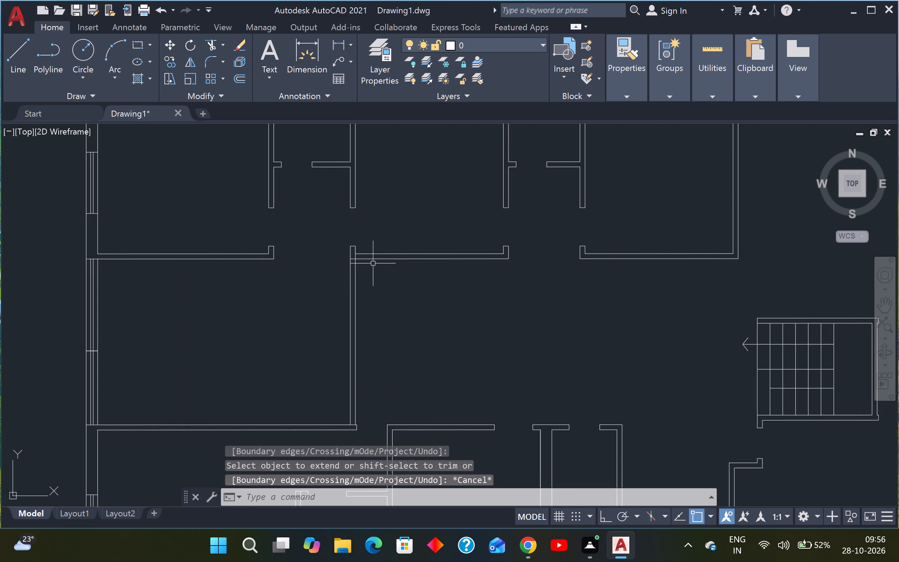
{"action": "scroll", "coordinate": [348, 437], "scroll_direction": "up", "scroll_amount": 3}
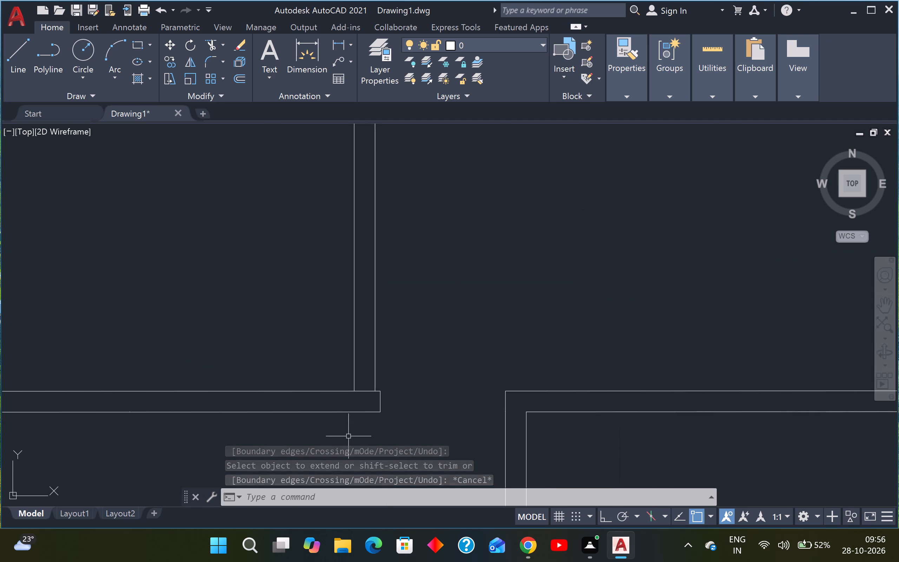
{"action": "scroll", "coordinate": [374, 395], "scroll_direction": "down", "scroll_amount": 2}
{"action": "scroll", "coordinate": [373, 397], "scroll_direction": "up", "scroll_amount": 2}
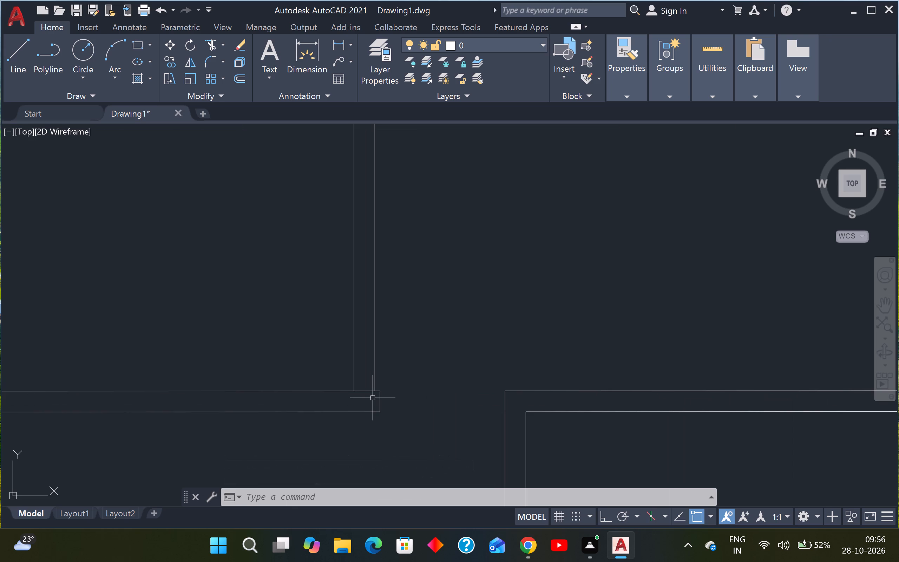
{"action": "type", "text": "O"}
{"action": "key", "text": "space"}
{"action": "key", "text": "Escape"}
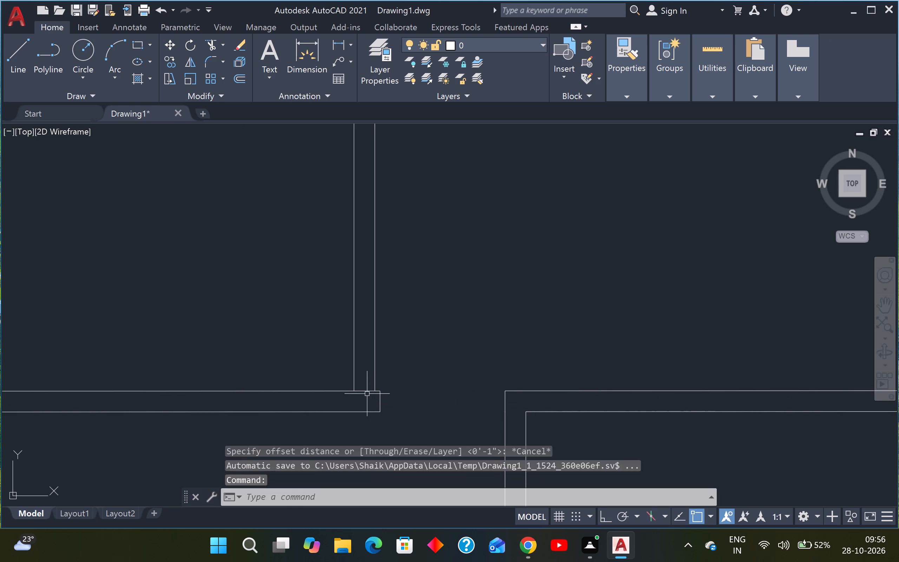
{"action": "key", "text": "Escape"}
Trim the lower hall wall's upper line between the two extended partition lines, and end the Trim command.
{"action": "type", "text": "TR"}
{"action": "key", "text": "space"}
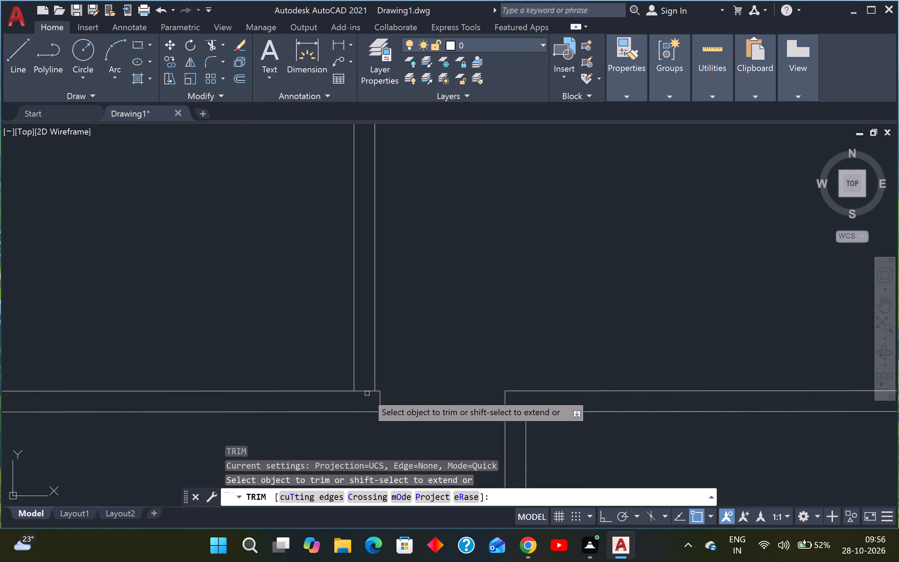
{"action": "left_click", "coordinate": [367, 393]}
{"action": "left_click", "coordinate": [364, 385]}
{"action": "key", "text": "Escape"}
{"action": "key", "text": "Escape"}
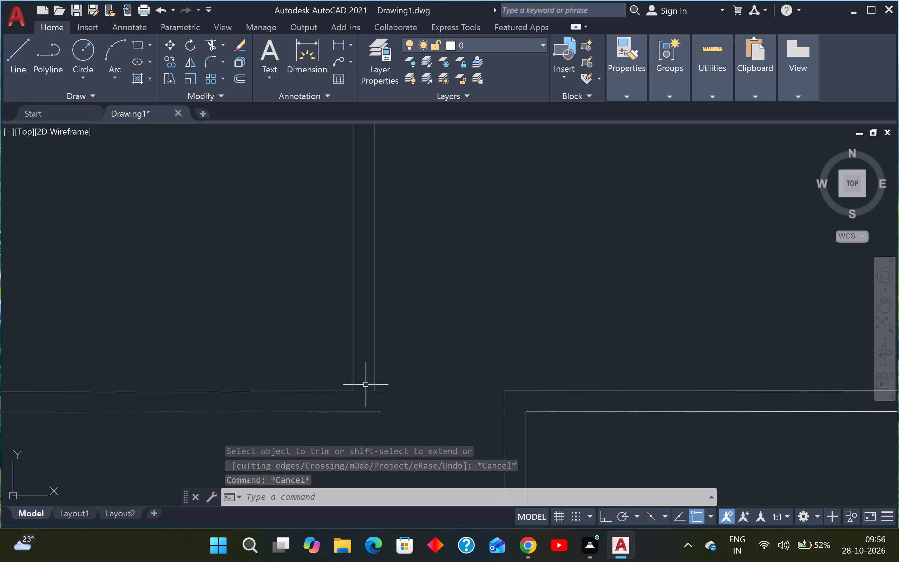
{"action": "key", "text": "Escape"}
{"action": "key", "text": "Escape"}
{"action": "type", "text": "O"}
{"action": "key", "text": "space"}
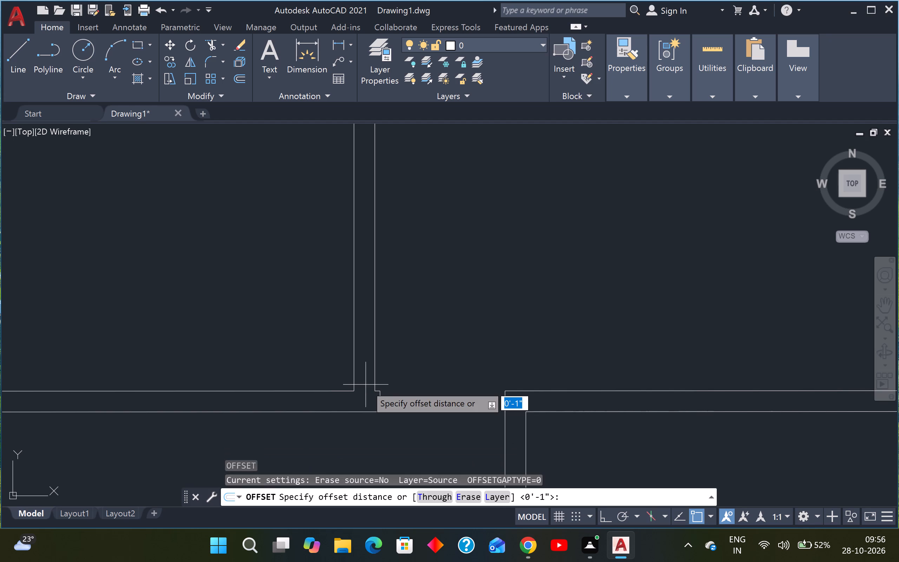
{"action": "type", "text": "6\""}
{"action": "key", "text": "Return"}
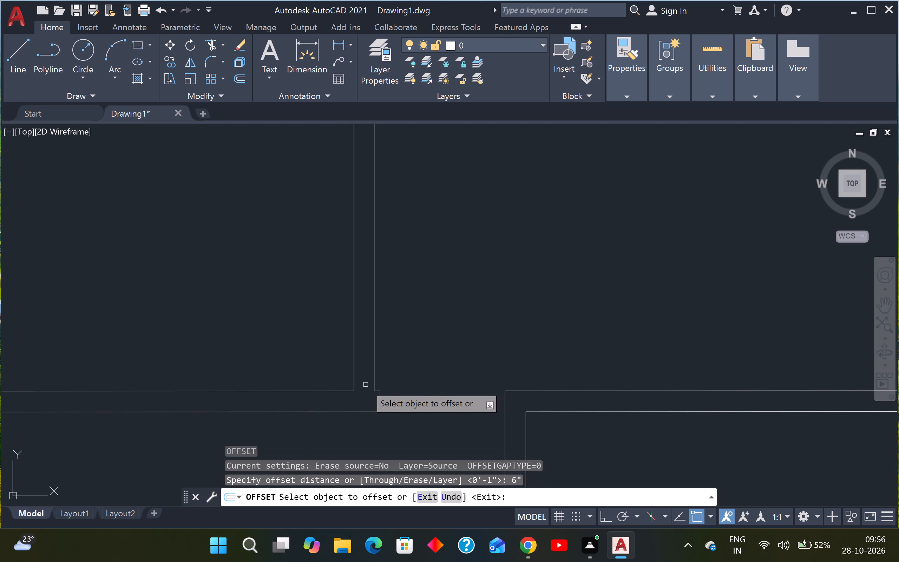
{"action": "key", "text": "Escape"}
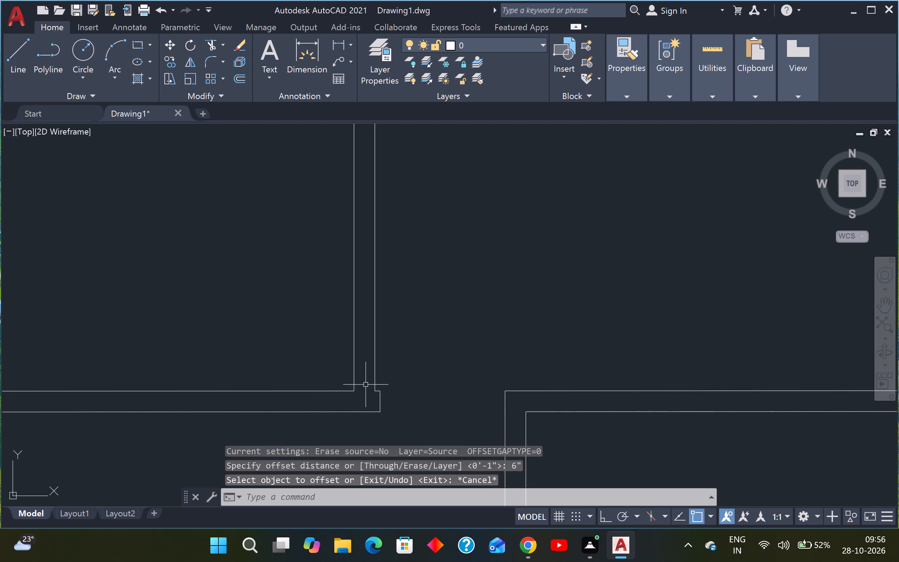
Draw a closing line across the partition's base, between its two lines at the lower hall wall.
{"action": "type", "text": "KL"}
{"action": "key", "text": "Escape"}
{"action": "key", "text": "l"}
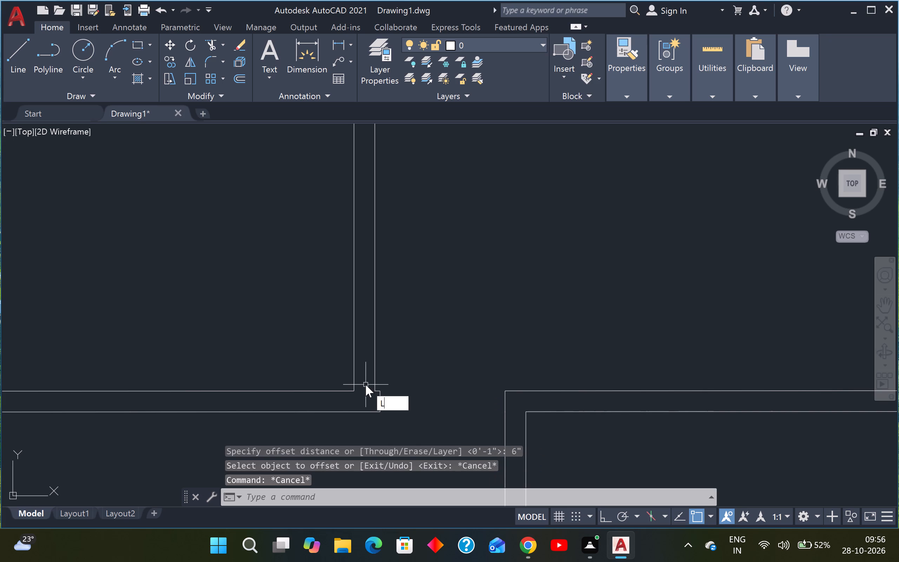
{"action": "key", "text": "space"}
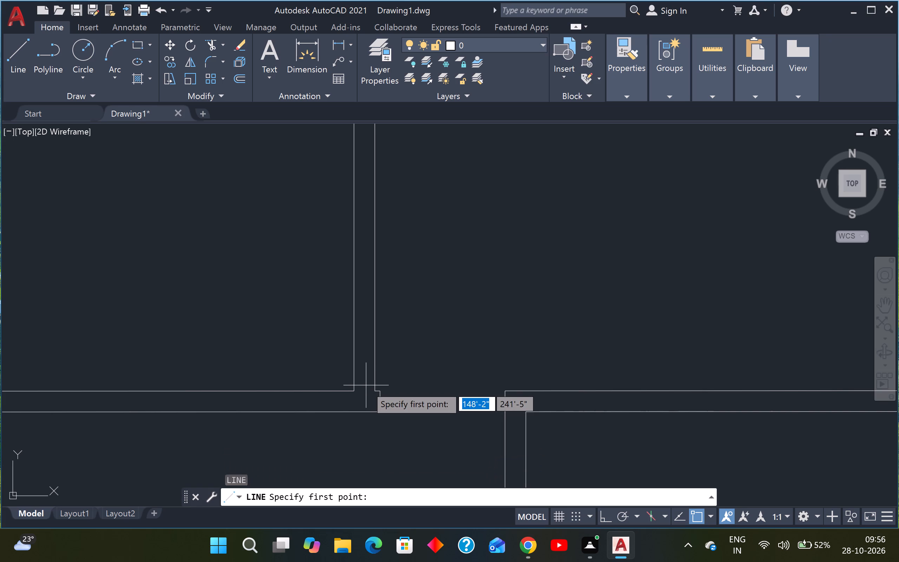
{"action": "scroll", "coordinate": [366, 385], "scroll_direction": "up", "scroll_amount": 2}
{"action": "left_click", "coordinate": [387, 401]}
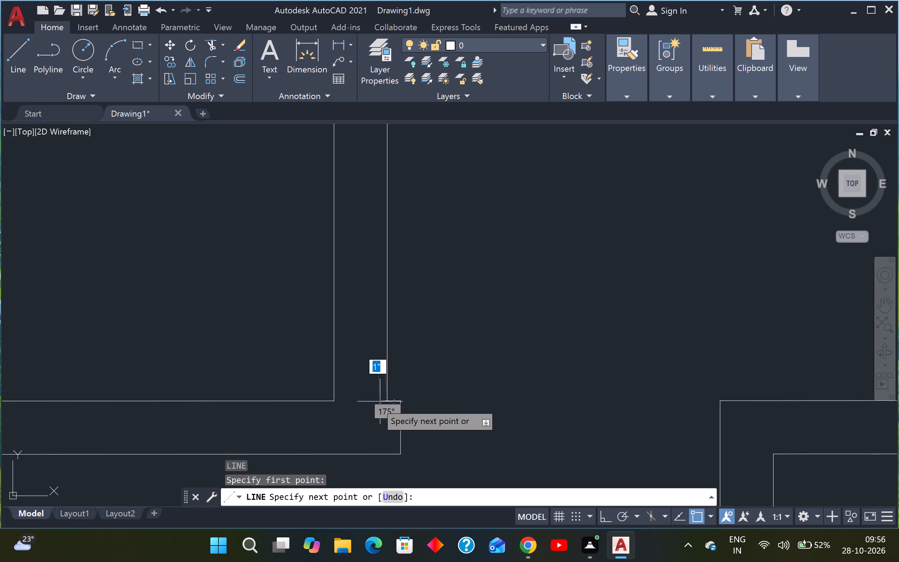
{"action": "left_click", "coordinate": [338, 401]}
{"action": "key", "text": "Escape"}
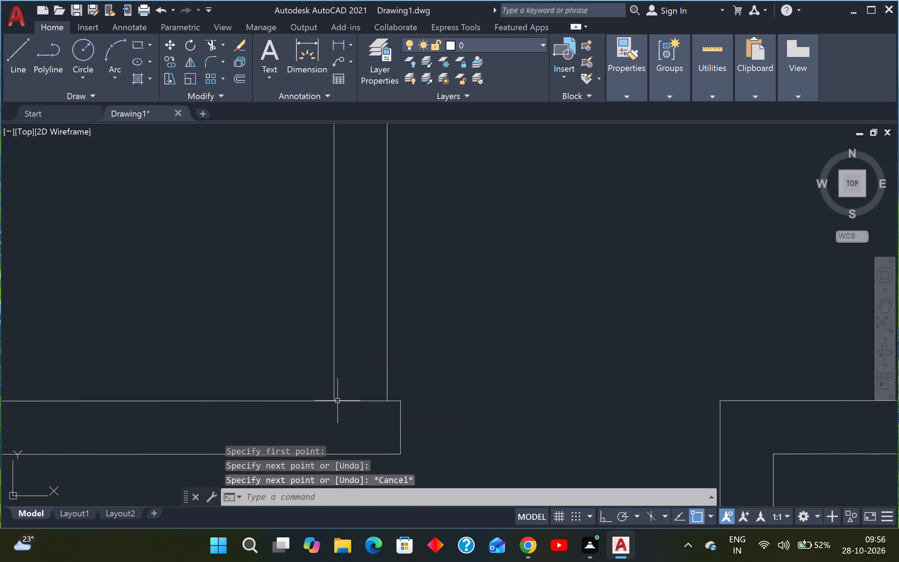
Offset the partition's base line 6" upward into the partition and end the Offset command.
{"action": "type", "text": "O"}
{"action": "key", "text": "space"}
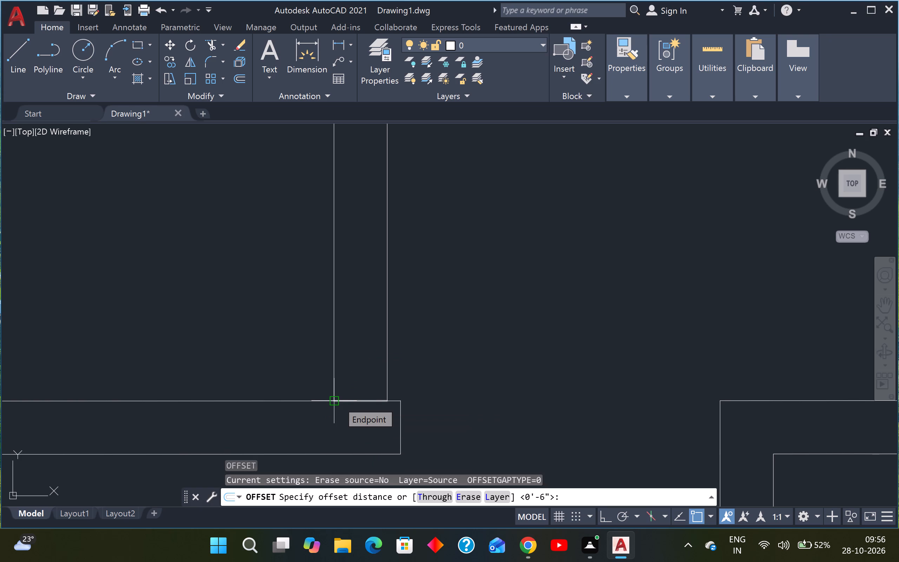
{"action": "key", "text": "Return"}
{"action": "left_click", "coordinate": [337, 401]}
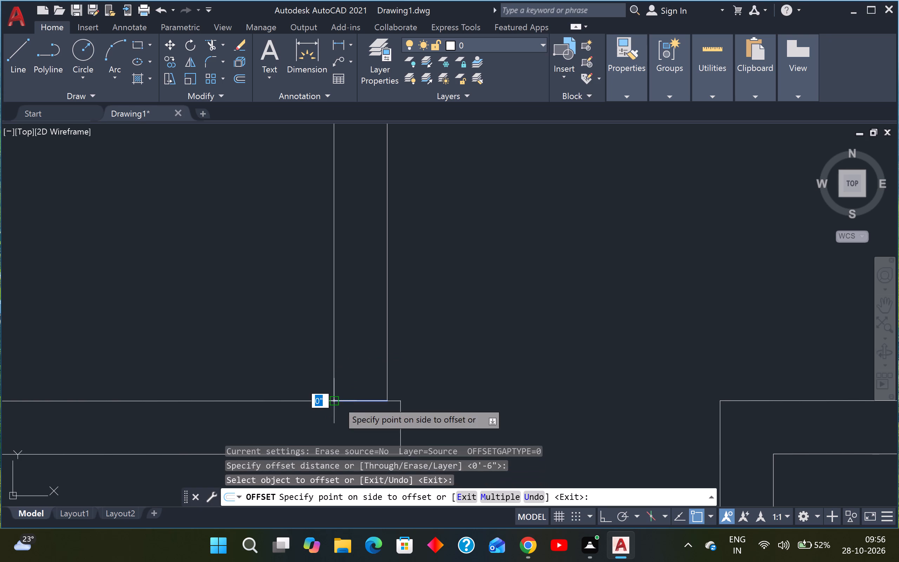
{"action": "left_click", "coordinate": [353, 190]}
{"action": "scroll", "coordinate": [353, 195], "scroll_direction": "down", "scroll_amount": 6}
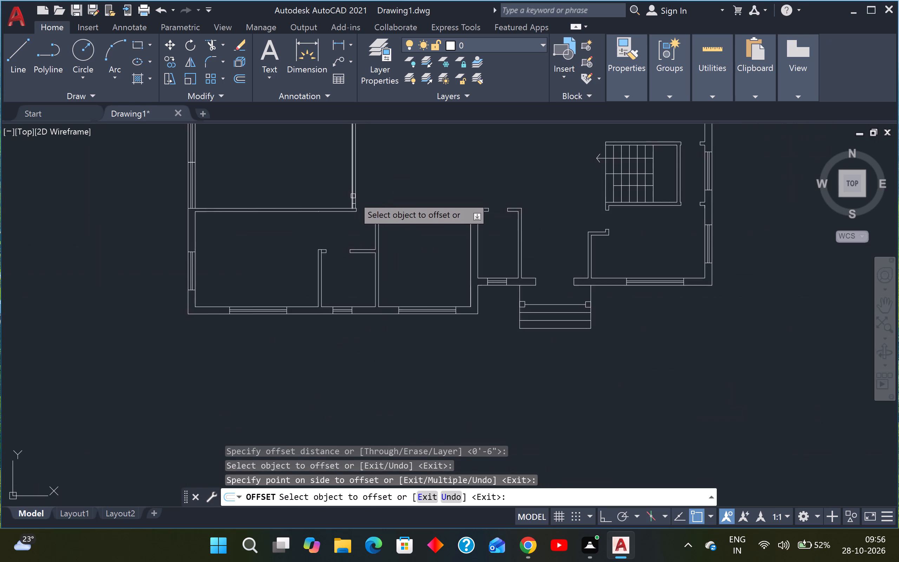
{"action": "scroll", "coordinate": [385, 181], "scroll_direction": "up", "scroll_amount": 2}
{"action": "middle_click_drag", "start_coordinate": [380, 183], "coordinate": [342, 296]}
{"action": "scroll", "coordinate": [327, 310], "scroll_direction": "down", "scroll_amount": 3}
{"action": "middle_click_drag", "start_coordinate": [328, 316], "coordinate": [329, 344]}
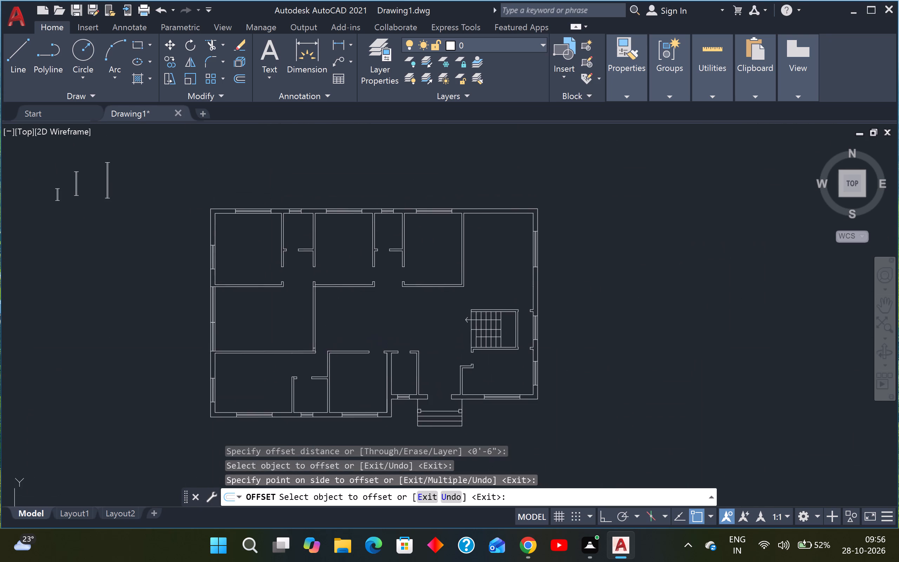
{"action": "scroll", "coordinate": [321, 357], "scroll_direction": "up", "scroll_amount": 3}
{"action": "key", "text": "Escape"}
{"action": "key", "text": "Escape"}
Offset the new cross line 2'6" upward to mark the far side of the doorway.
{"action": "type", "text": "O"}
{"action": "key", "text": "space"}
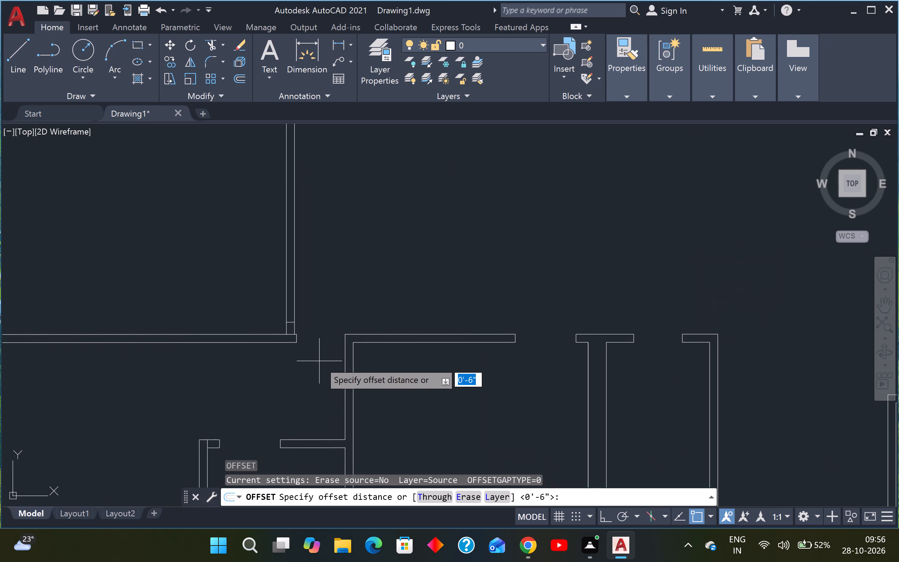
{"action": "type", "text": "2'"}
{"action": "type", "text": "6\""}
{"action": "key", "text": "Return"}
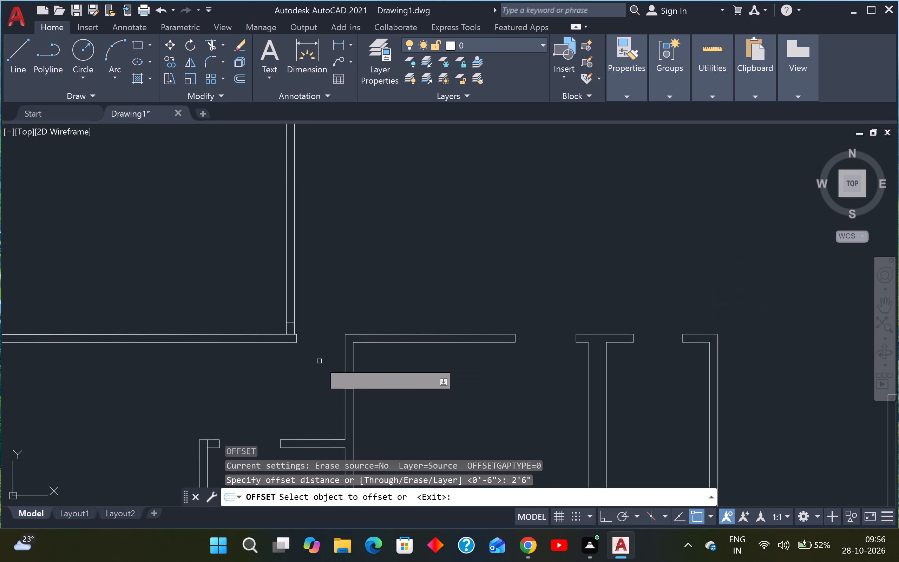
{"action": "left_click", "coordinate": [291, 322]}
{"action": "scroll", "coordinate": [286, 248], "scroll_direction": "up", "scroll_amount": 2}
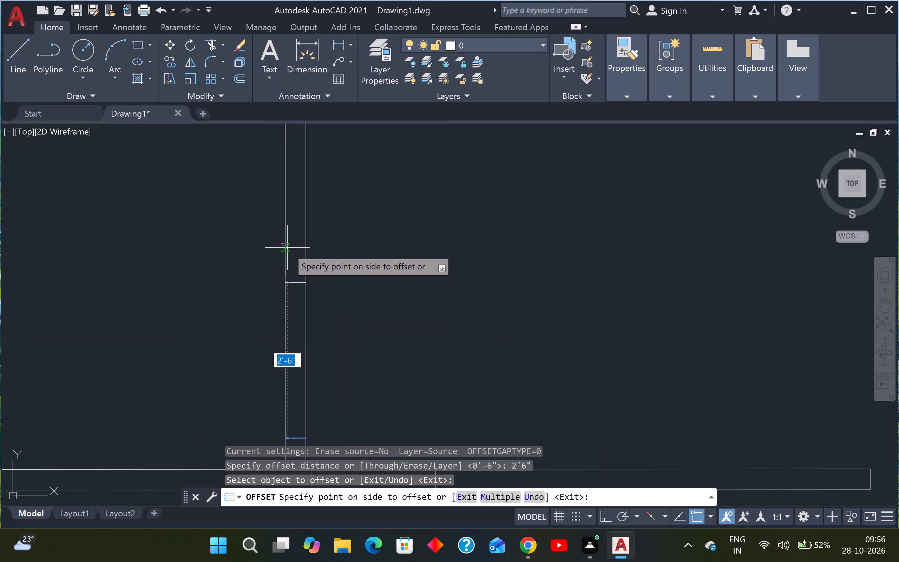
{"action": "left_click", "coordinate": [291, 247]}
{"action": "key", "text": "Escape"}
{"action": "key", "text": "Escape"}
Trim both partition lines between the two offset lines to open the doorway.
{"action": "key", "text": "t"}
{"action": "key", "text": "r"}
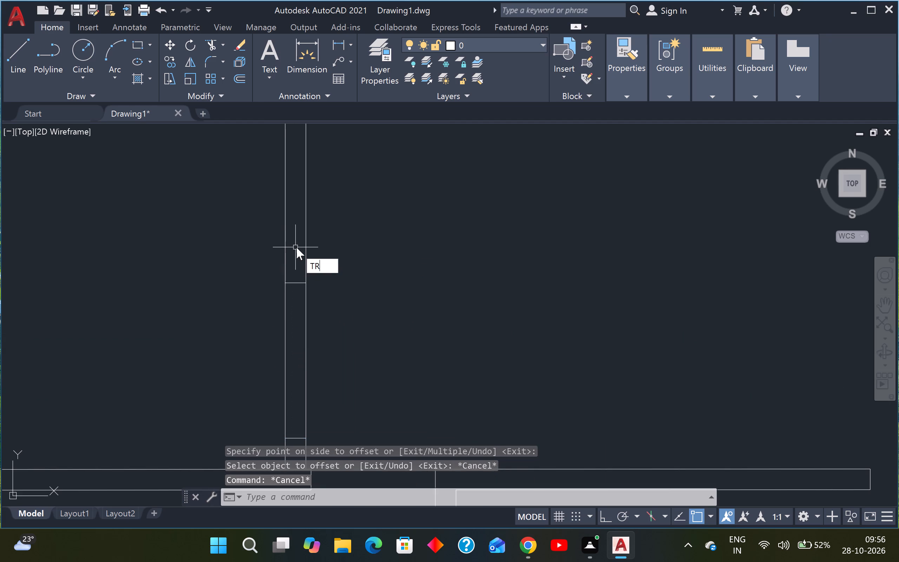
{"action": "key", "text": "space"}
{"action": "left_click", "coordinate": [324, 328]}
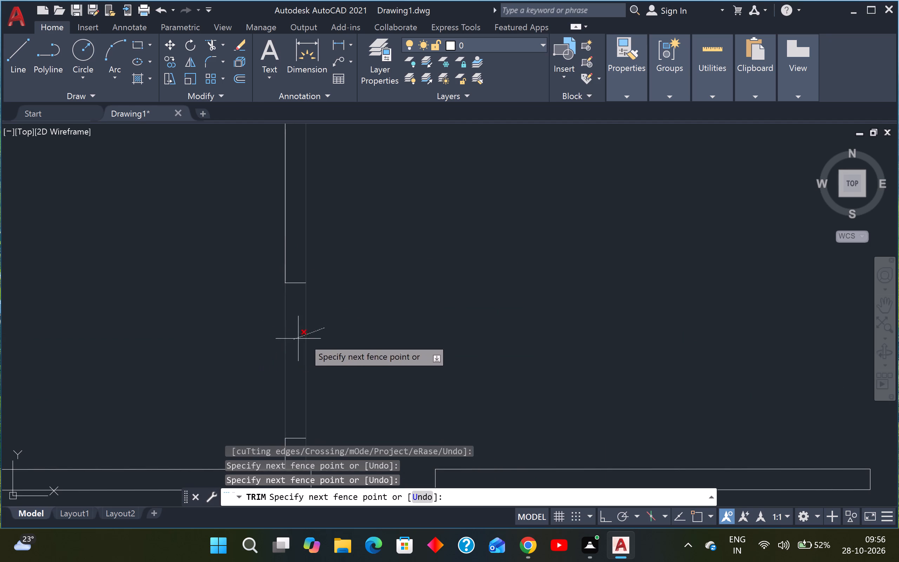
{"action": "key", "text": "Escape"}
{"action": "key", "text": "space"}
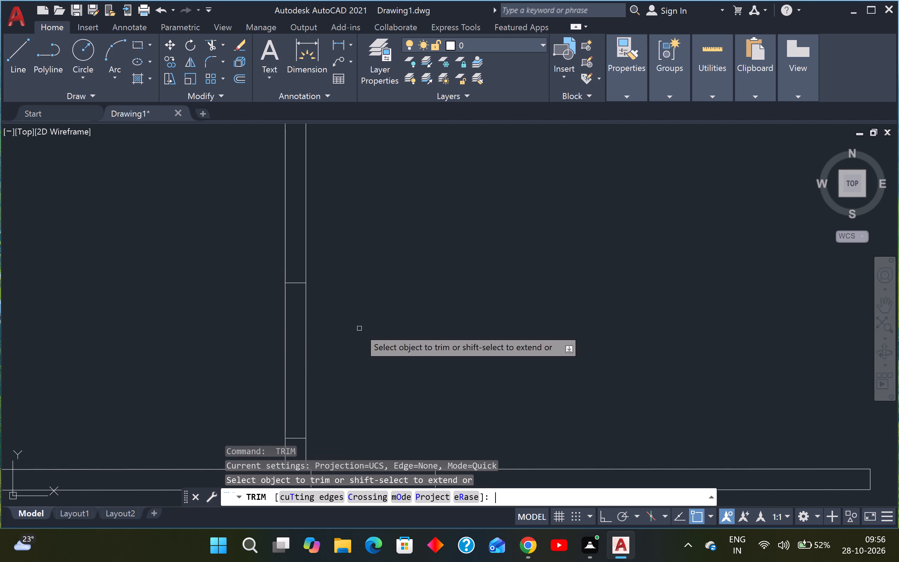
{"action": "left_click", "coordinate": [295, 272], "text": "shift"}
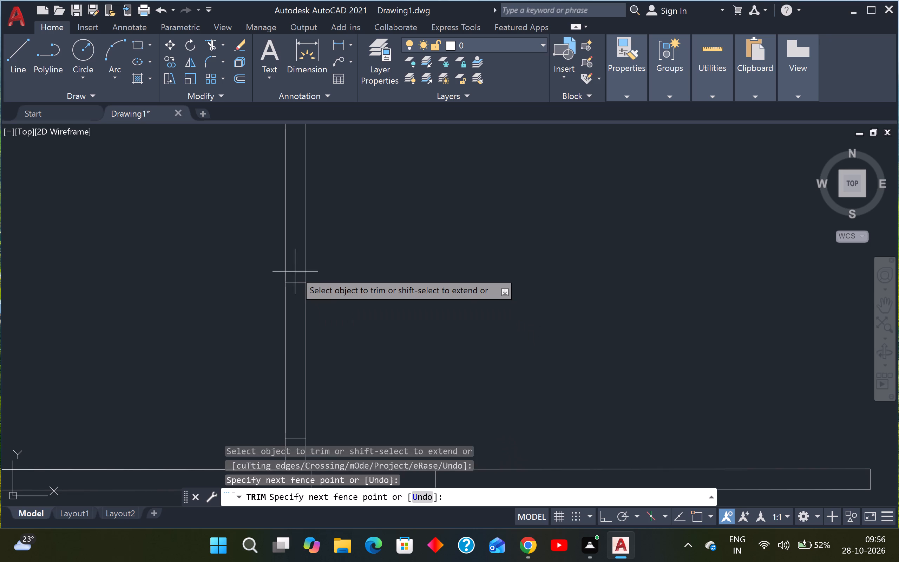
{"action": "scroll", "coordinate": [294, 355], "scroll_direction": "down", "scroll_amount": 2, "text": "shift"}
{"action": "scroll", "coordinate": [294, 384], "scroll_direction": "up", "scroll_amount": 2, "text": "shift"}
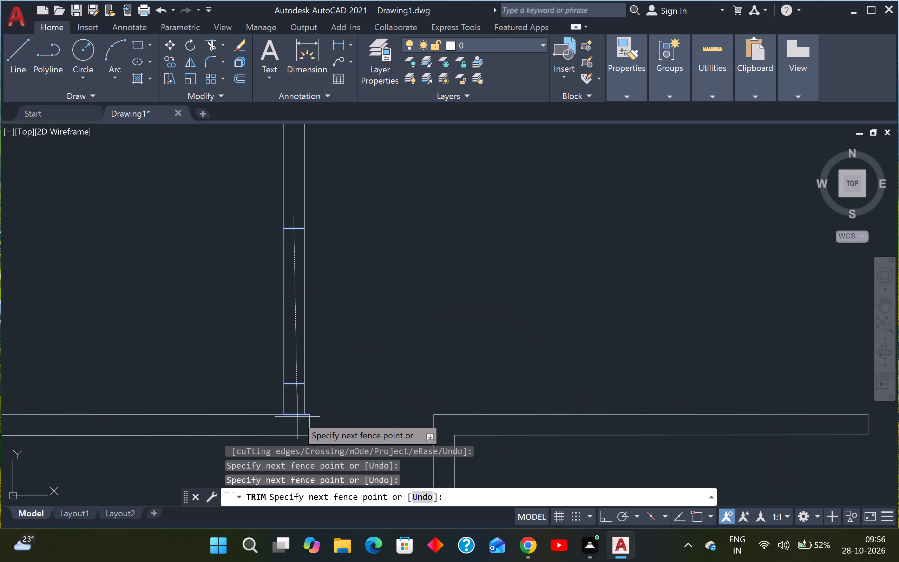
{"action": "left_click", "coordinate": [295, 403], "text": "shift"}
{"action": "left_click_drag", "start_coordinate": [335, 323], "coordinate": [328, 323]}
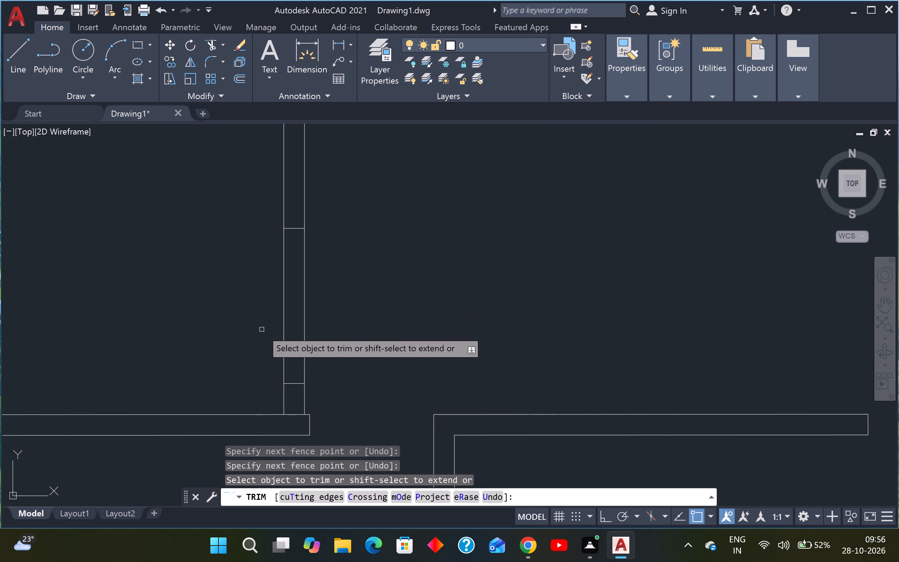
{"action": "left_click", "coordinate": [262, 329]}
{"action": "left_click", "coordinate": [209, 317]}
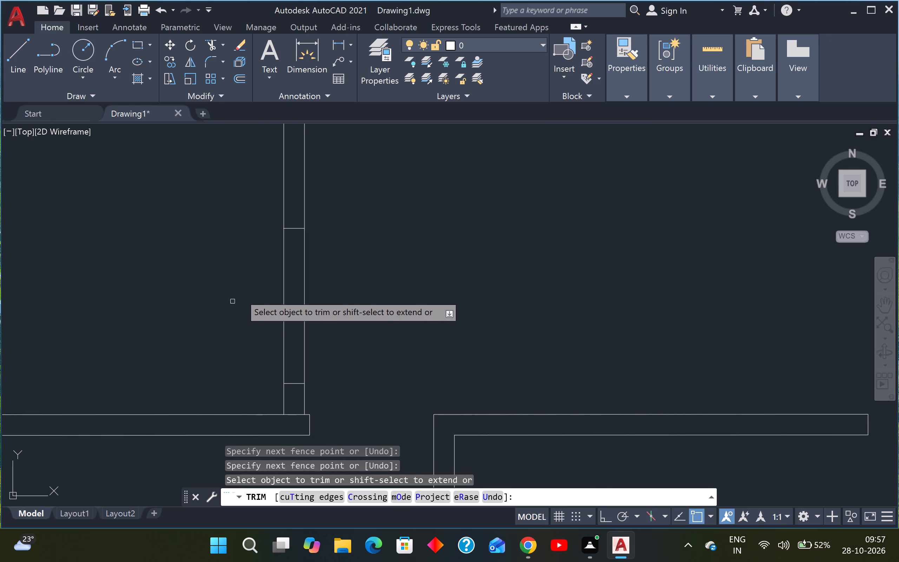
{"action": "left_click", "coordinate": [295, 224], "text": "shift"}
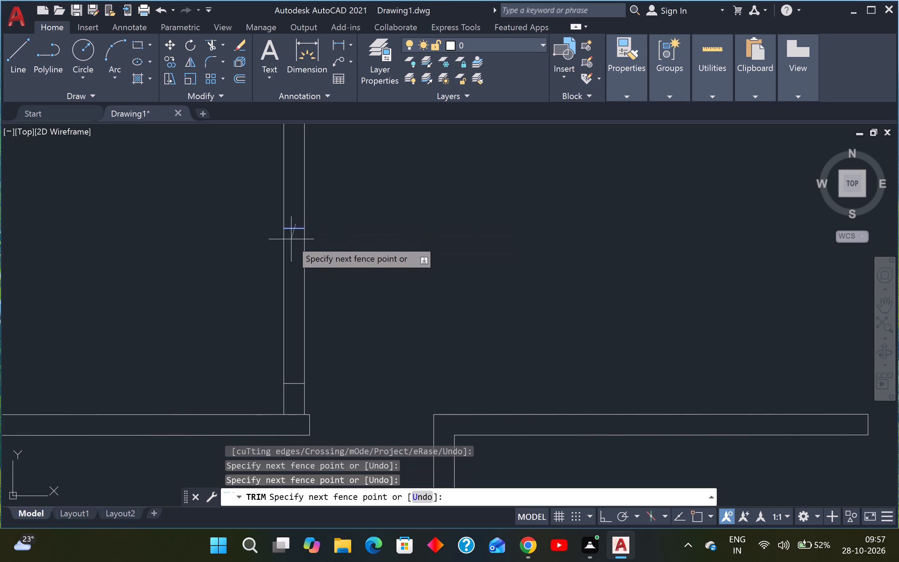
{"action": "left_click", "coordinate": [291, 241], "text": "shift"}
{"action": "left_click_drag", "start_coordinate": [319, 254], "coordinate": [314, 257]}
{"action": "left_click", "coordinate": [269, 282]}
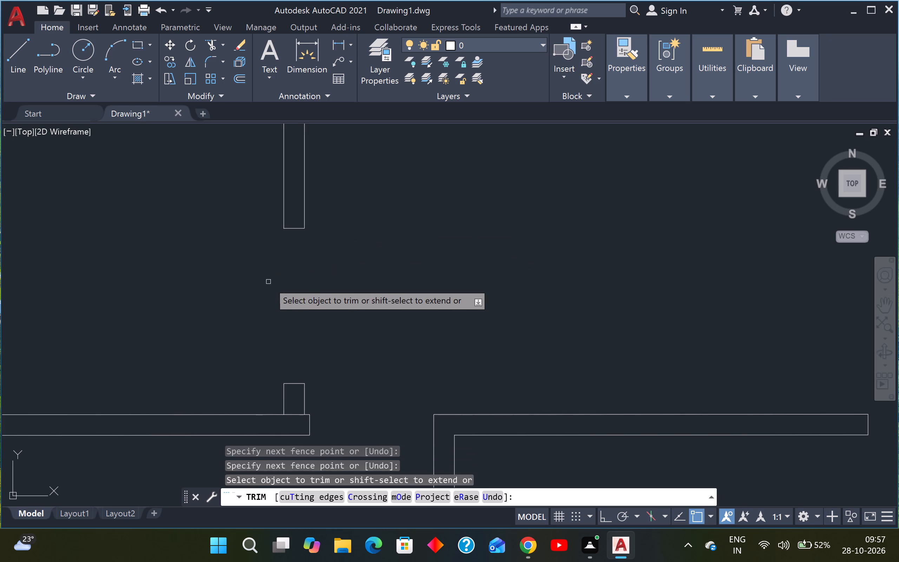
Trim the base line between the short lower partition stub and the lower hall wall.
{"action": "scroll", "coordinate": [291, 426], "scroll_direction": "up", "scroll_amount": 2}
{"action": "left_click", "coordinate": [291, 407]}
{"action": "left_click", "coordinate": [300, 375]}
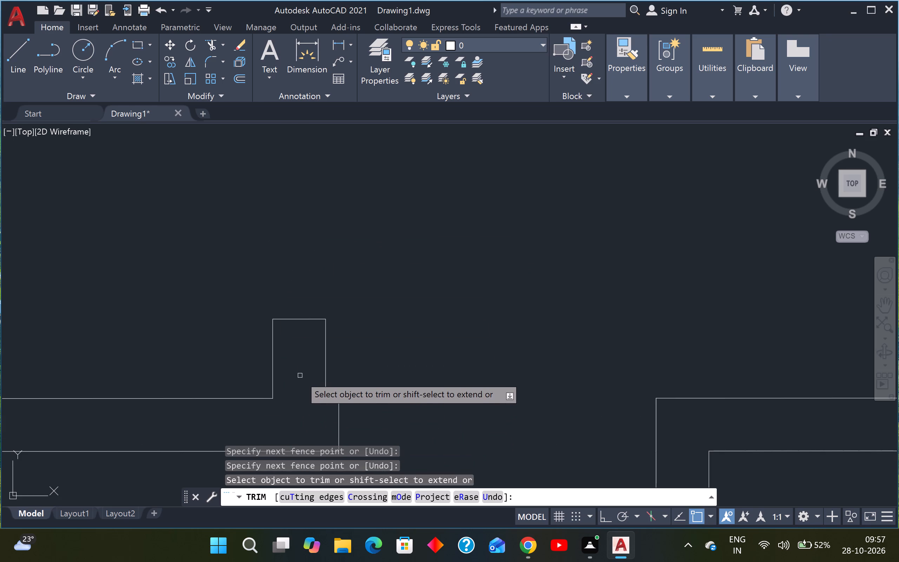
Trim the leftover lines inside the partition's junction with the upper-middle room's lower wall, and end the Trim command.
{"action": "scroll", "coordinate": [304, 370], "scroll_direction": "down", "scroll_amount": 5}
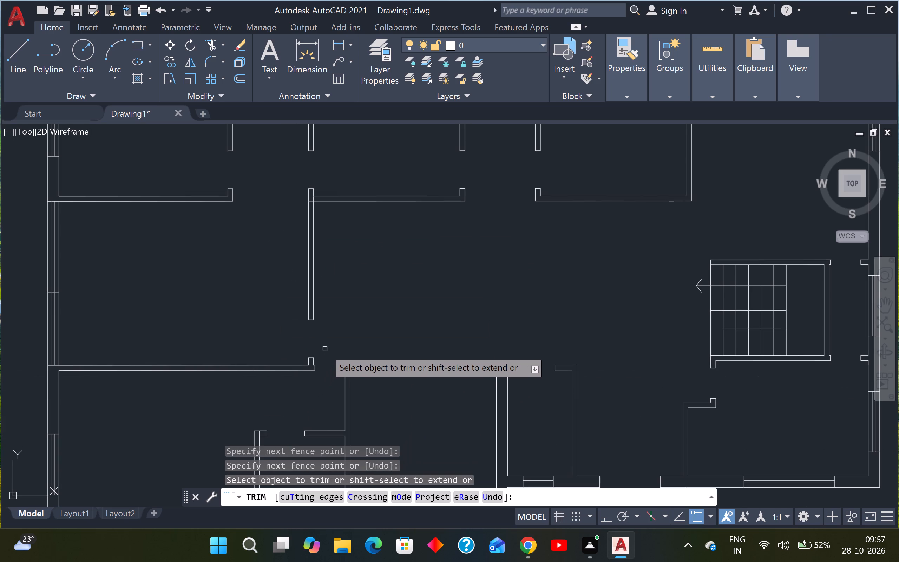
{"action": "scroll", "coordinate": [325, 348], "scroll_direction": "down", "scroll_amount": 2}
{"action": "scroll", "coordinate": [319, 292], "scroll_direction": "up", "scroll_amount": 5}
{"action": "left_click", "coordinate": [335, 263]}
{"action": "left_click", "coordinate": [339, 264]}
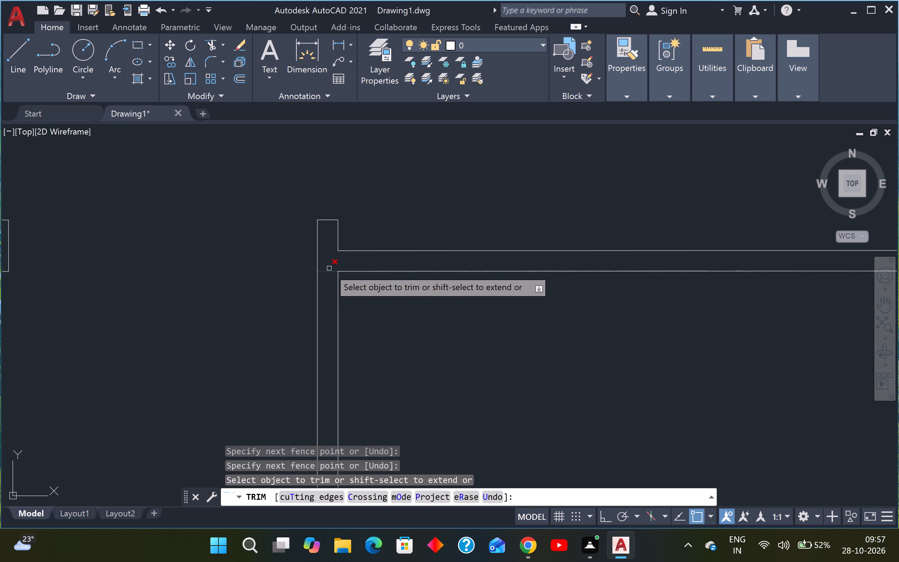
{"action": "left_click", "coordinate": [329, 268]}
{"action": "left_click", "coordinate": [331, 284]}
{"action": "scroll", "coordinate": [331, 283], "scroll_direction": "down", "scroll_amount": 4}
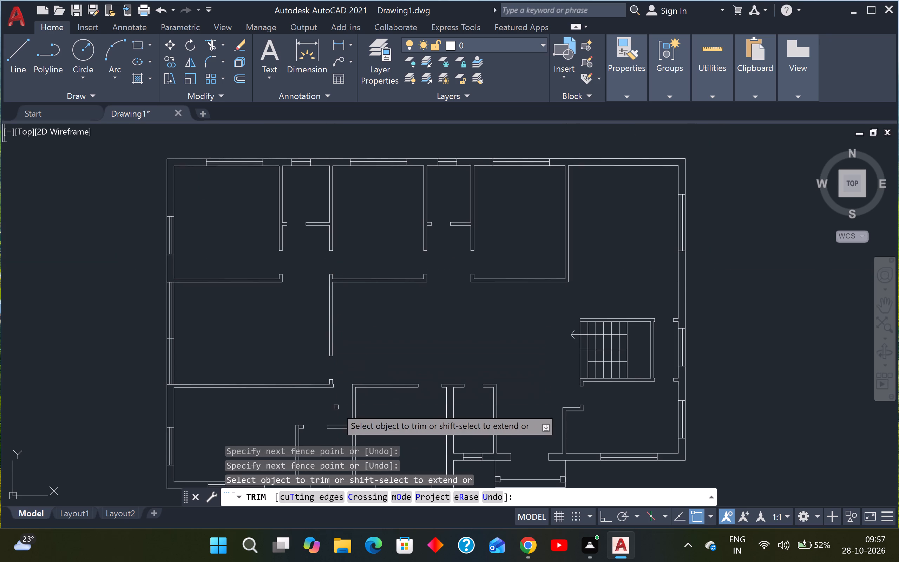
{"action": "scroll", "coordinate": [334, 395], "scroll_direction": "up", "scroll_amount": 2}
{"action": "scroll", "coordinate": [344, 370], "scroll_direction": "down", "scroll_amount": 3}
{"action": "scroll", "coordinate": [342, 369], "scroll_direction": "up", "scroll_amount": 5}
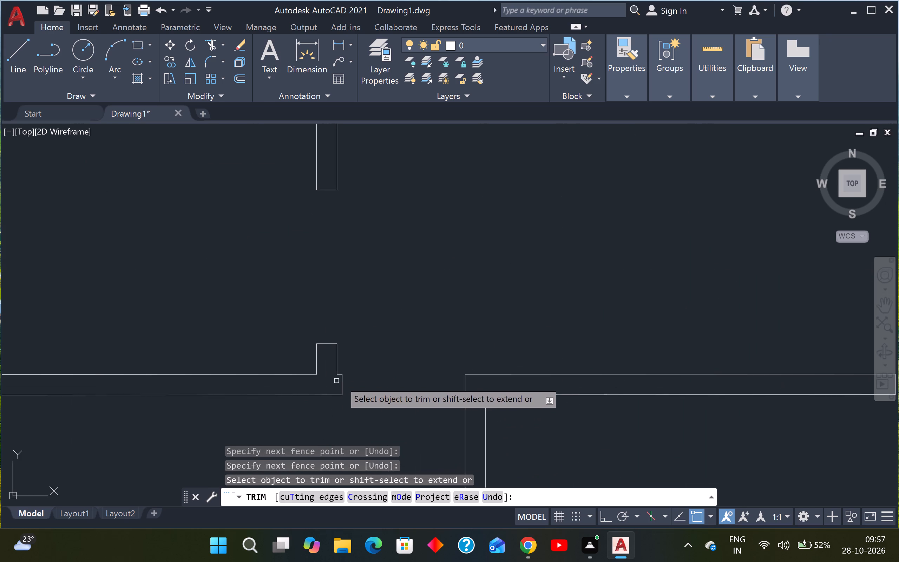
{"action": "scroll", "coordinate": [337, 389], "scroll_direction": "up", "scroll_amount": 3}
{"action": "key", "text": "Escape"}
{"action": "key", "text": "Escape"}
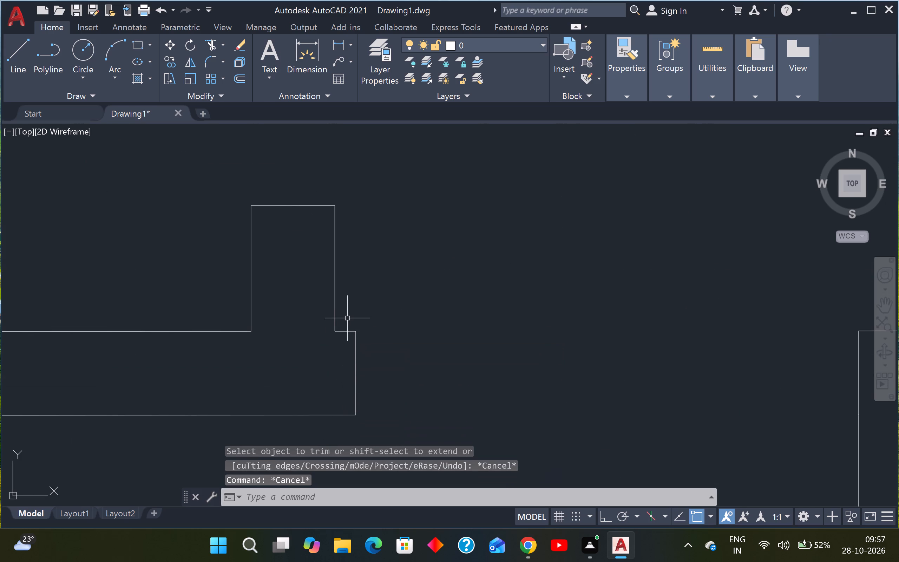
With Ortho on, draw a vertical line about 6" long down from the lower stub's right base corner, past the hall wall.
{"action": "key", "text": "l"}
{"action": "key", "text": "space"}
{"action": "left_click", "coordinate": [334, 331]}
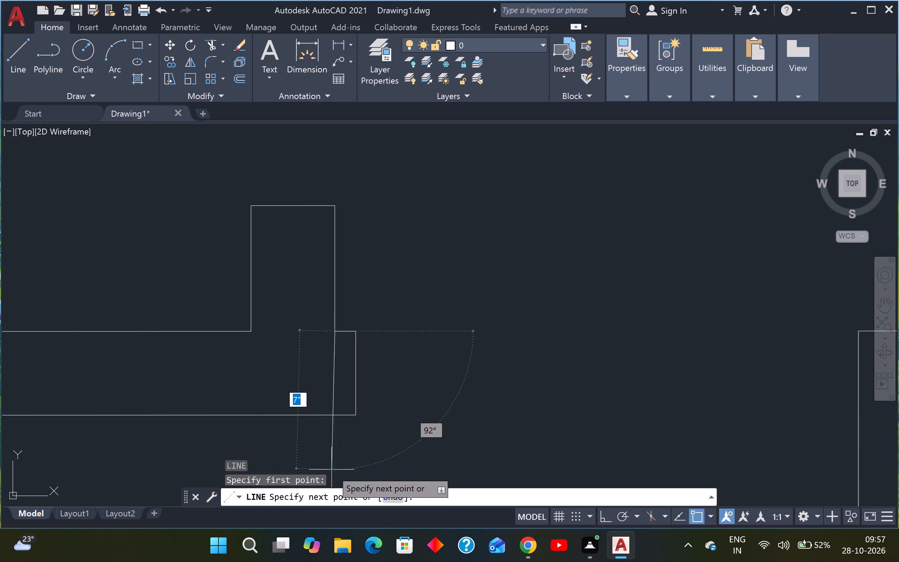
{"action": "key", "text": "F8"}
{"action": "scroll", "coordinate": [329, 453], "scroll_direction": "down", "scroll_amount": 2}
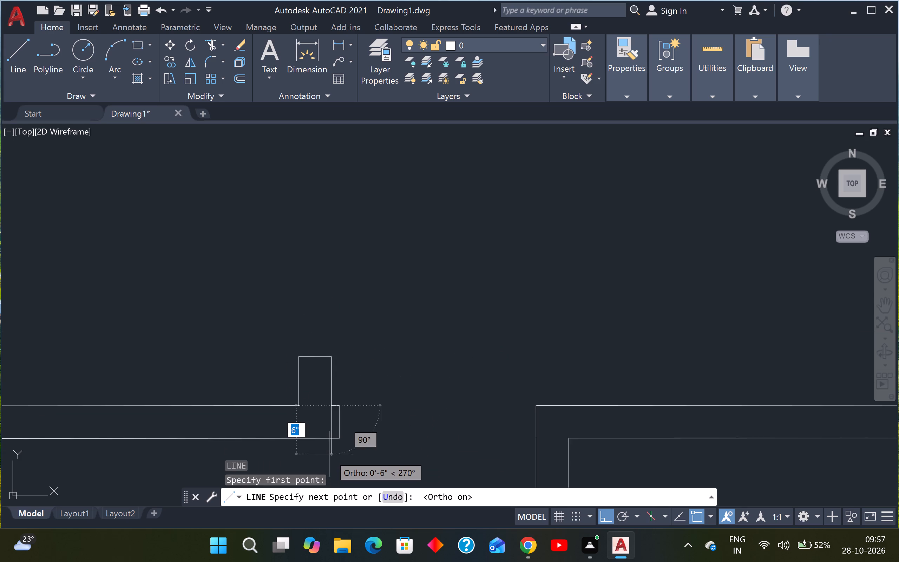
{"action": "scroll", "coordinate": [329, 454], "scroll_direction": "up", "scroll_amount": 2}
{"action": "left_click", "coordinate": [329, 454]}
{"action": "key", "text": "Escape"}
Trim the lower hall wall's end that projects right of the new vertical line, including its end cap.
{"action": "type", "text": "TR"}
{"action": "key", "text": "space"}
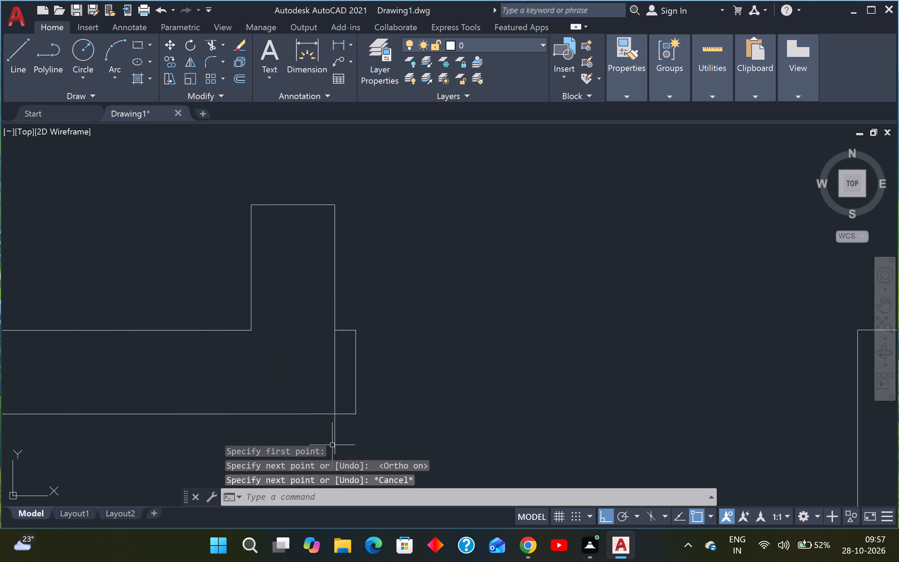
{"action": "left_click", "coordinate": [348, 320]}
{"action": "left_click", "coordinate": [349, 430]}
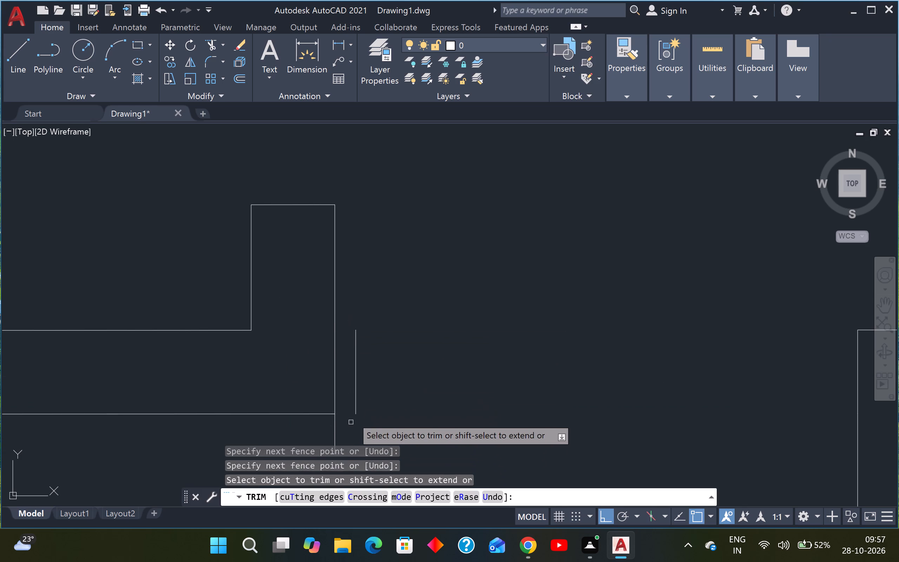
{"action": "left_click", "coordinate": [343, 404]}
{"action": "left_click", "coordinate": [357, 390]}
Trim the vertical line's tail below the lower hall wall and end the Trim command.
{"action": "scroll", "coordinate": [357, 392], "scroll_direction": "down", "scroll_amount": 3}
{"action": "scroll", "coordinate": [357, 407], "scroll_direction": "up", "scroll_amount": 1}
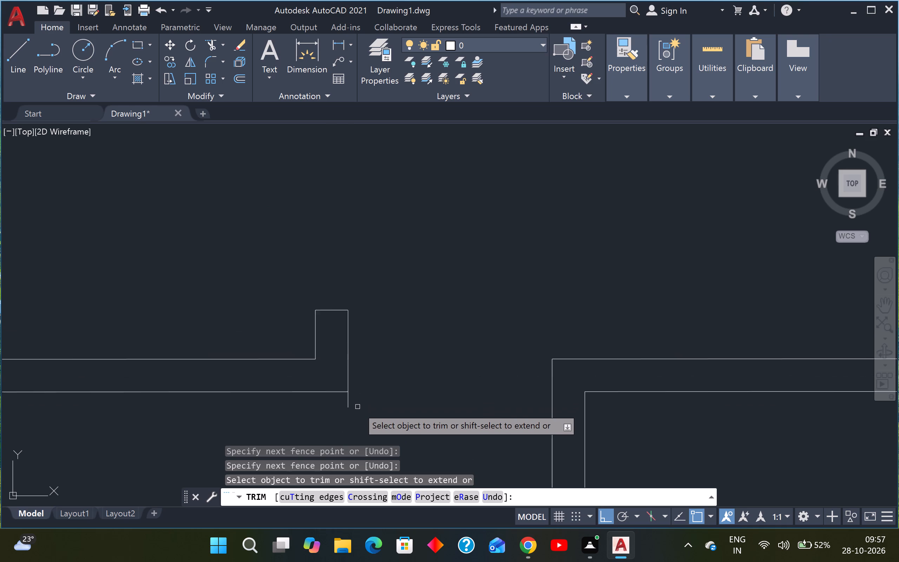
{"action": "scroll", "coordinate": [357, 407], "scroll_direction": "up", "scroll_amount": 1}
{"action": "left_click", "coordinate": [357, 406]}
{"action": "left_click", "coordinate": [329, 410]}
{"action": "left_click", "coordinate": [337, 398]}
{"action": "left_click", "coordinate": [362, 391]}
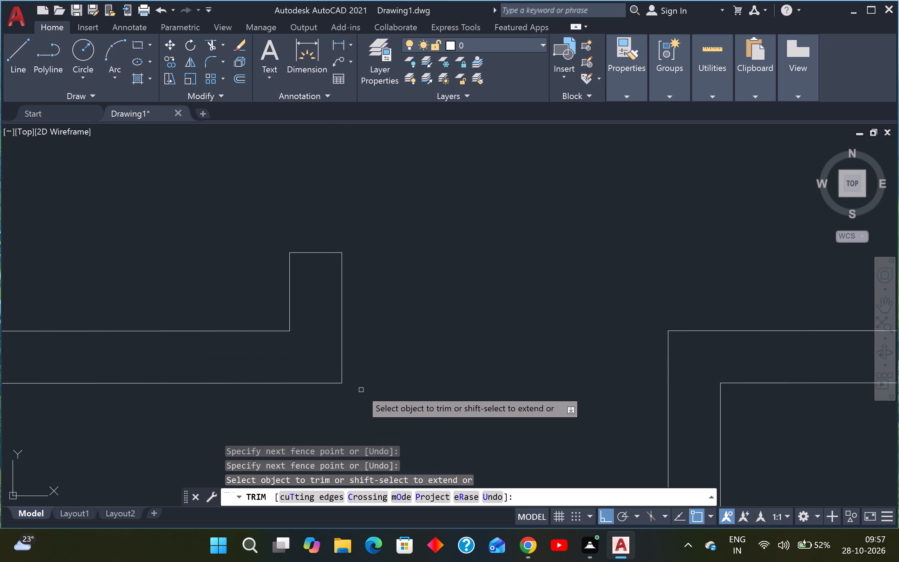
{"action": "scroll", "coordinate": [361, 390], "scroll_direction": "down", "scroll_amount": 7}
{"action": "scroll", "coordinate": [361, 402], "scroll_direction": "up", "scroll_amount": 2}
{"action": "key", "text": "Escape"}
{"action": "key", "text": "Escape"}
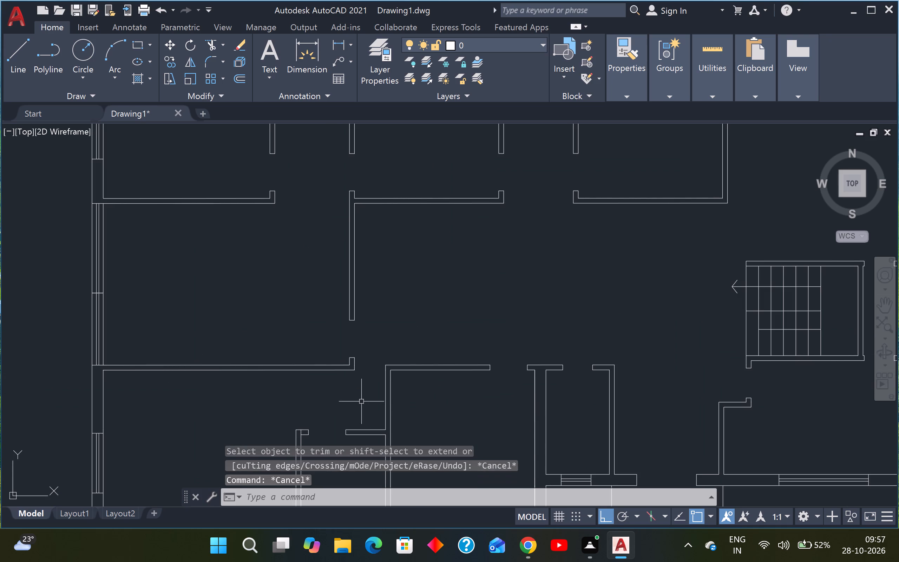
Trim the leftover vertical line inside the small lower-left room's top-left wall corner and end the Trim command.
{"action": "key", "text": "t"}
{"action": "key", "text": "r"}
{"action": "key", "text": "space"}
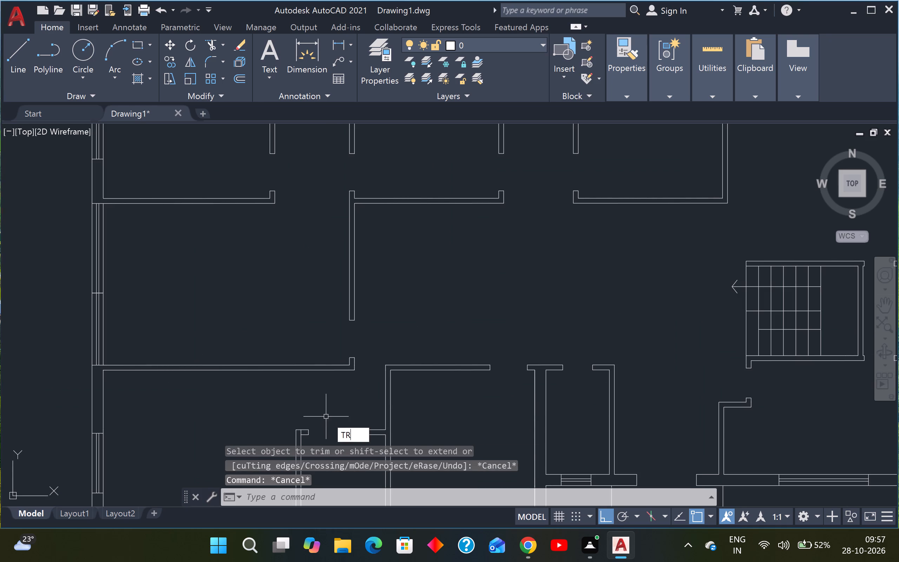
{"action": "scroll", "coordinate": [297, 439], "scroll_direction": "up", "scroll_amount": 4}
{"action": "scroll", "coordinate": [328, 388], "scroll_direction": "up", "scroll_amount": 1}
{"action": "left_click", "coordinate": [321, 398]}
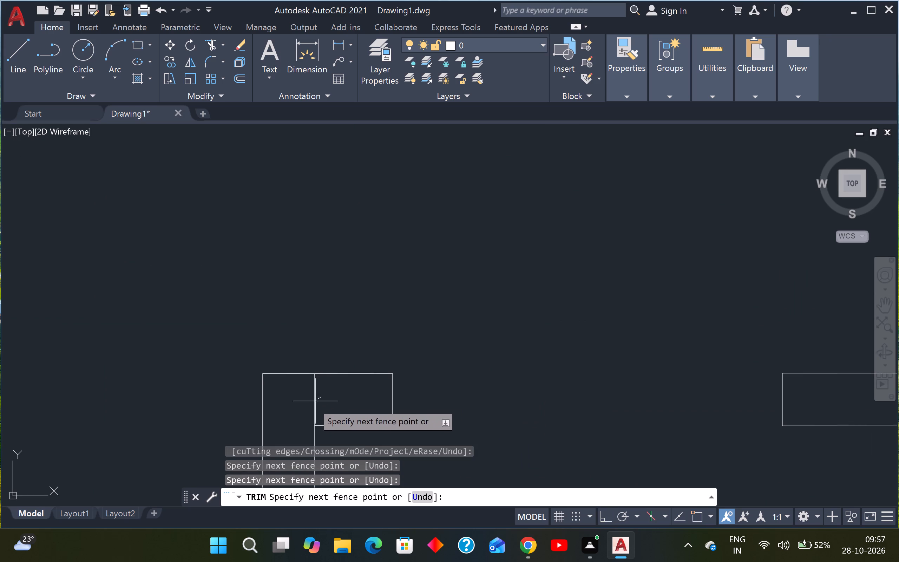
{"action": "left_click", "coordinate": [305, 410]}
{"action": "scroll", "coordinate": [315, 402], "scroll_direction": "down", "scroll_amount": 5}
{"action": "scroll", "coordinate": [334, 367], "scroll_direction": "down", "scroll_amount": 2}
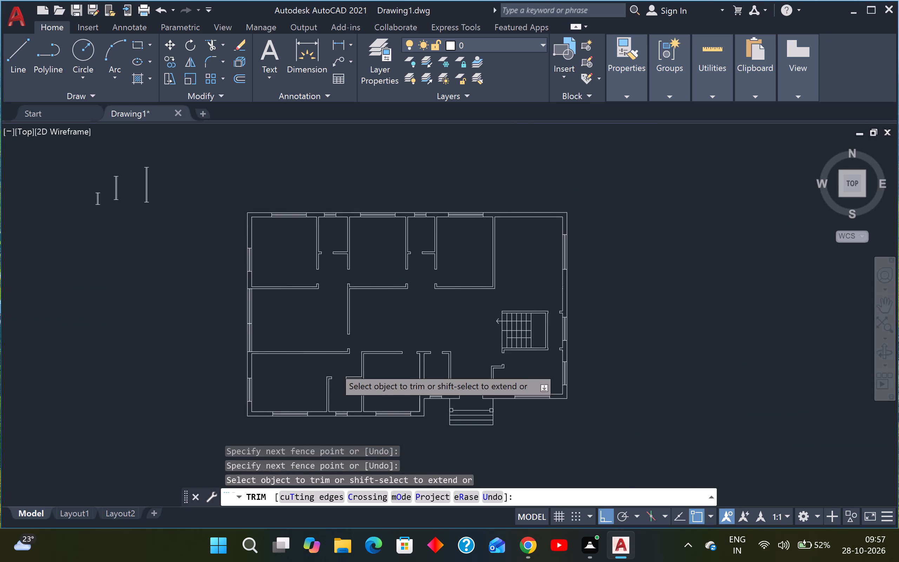
{"action": "middle_click_drag", "start_coordinate": [335, 368], "coordinate": [303, 399]}
{"action": "key", "text": "Escape"}
{"action": "key", "text": "Escape"}
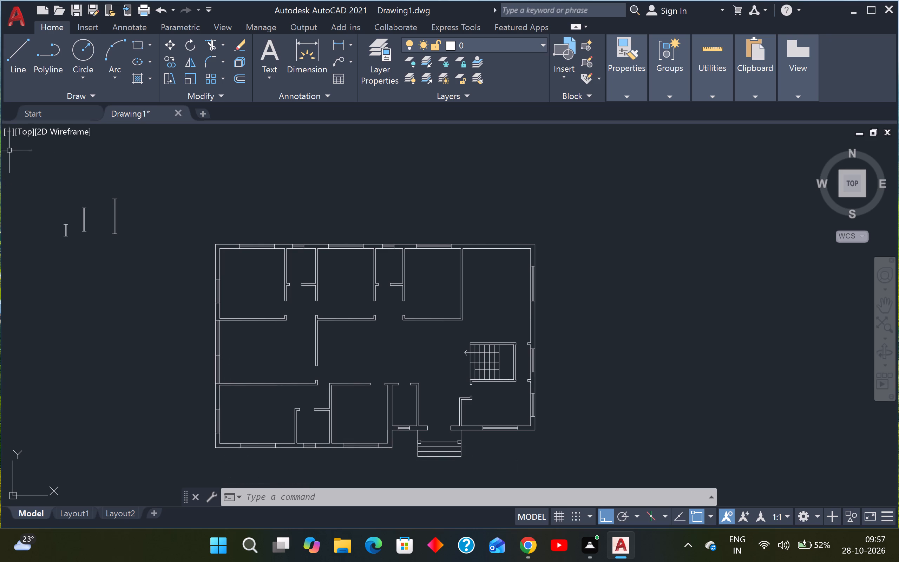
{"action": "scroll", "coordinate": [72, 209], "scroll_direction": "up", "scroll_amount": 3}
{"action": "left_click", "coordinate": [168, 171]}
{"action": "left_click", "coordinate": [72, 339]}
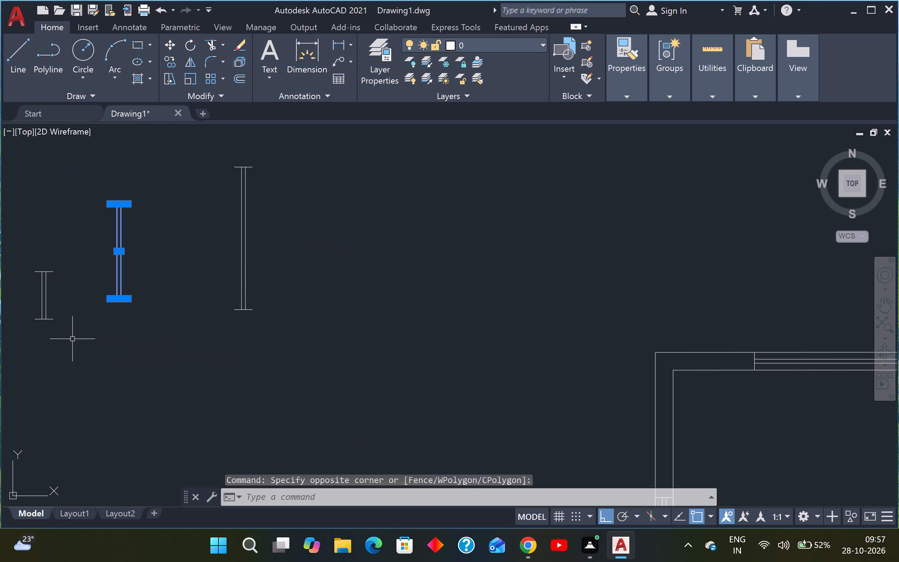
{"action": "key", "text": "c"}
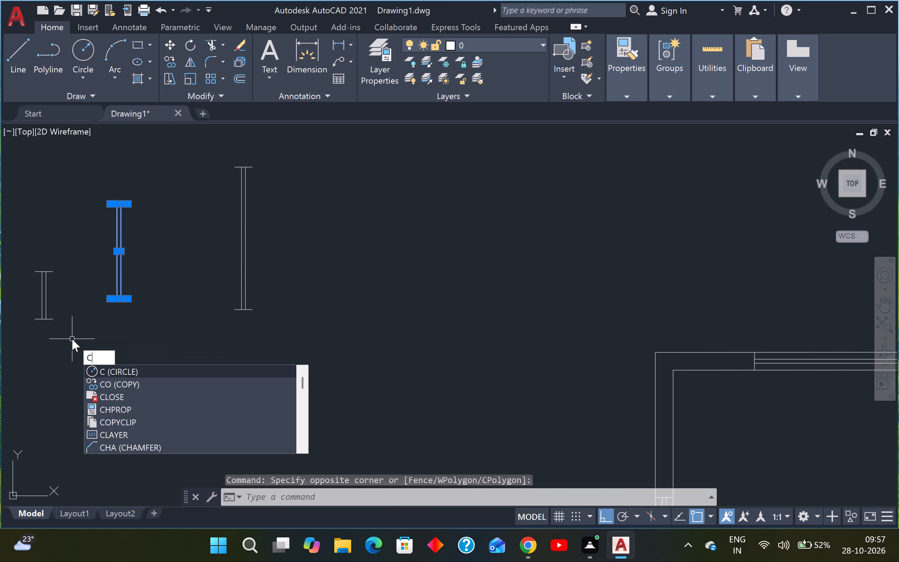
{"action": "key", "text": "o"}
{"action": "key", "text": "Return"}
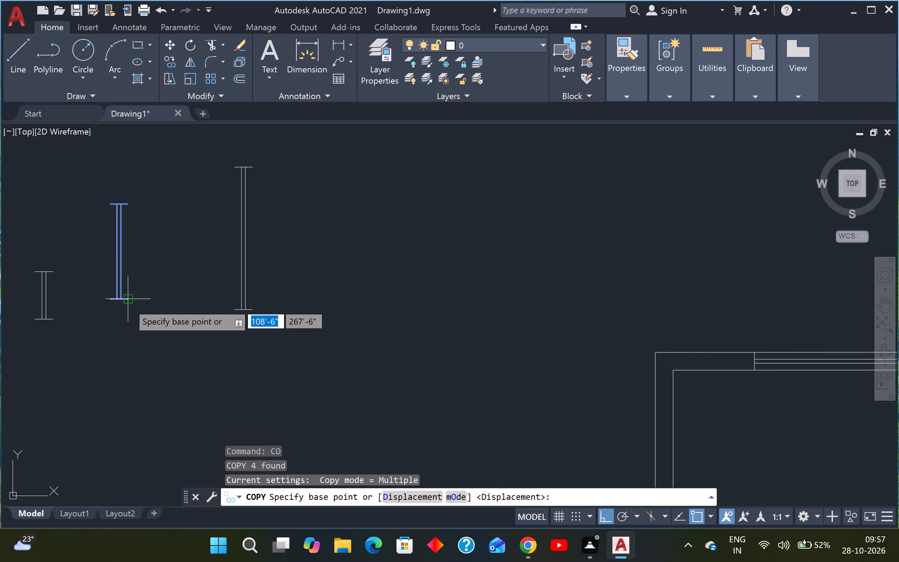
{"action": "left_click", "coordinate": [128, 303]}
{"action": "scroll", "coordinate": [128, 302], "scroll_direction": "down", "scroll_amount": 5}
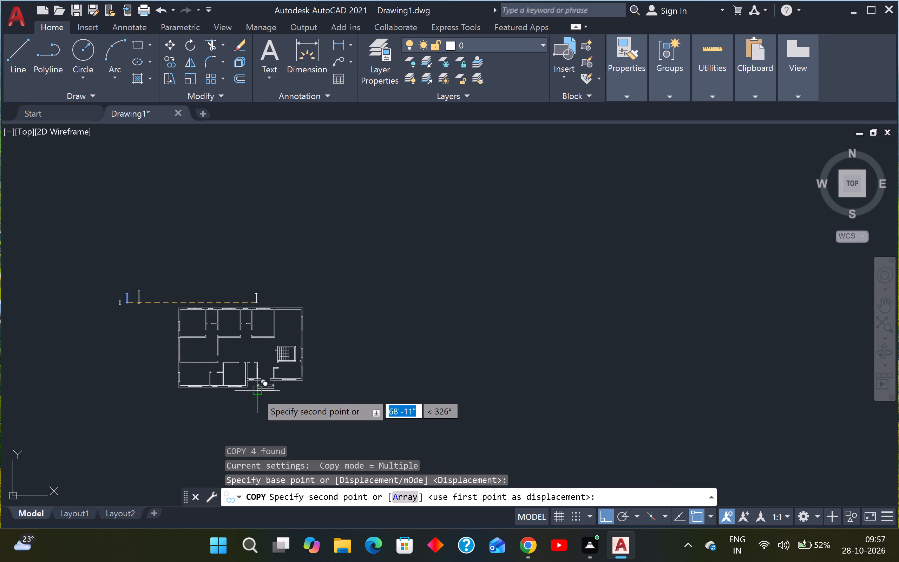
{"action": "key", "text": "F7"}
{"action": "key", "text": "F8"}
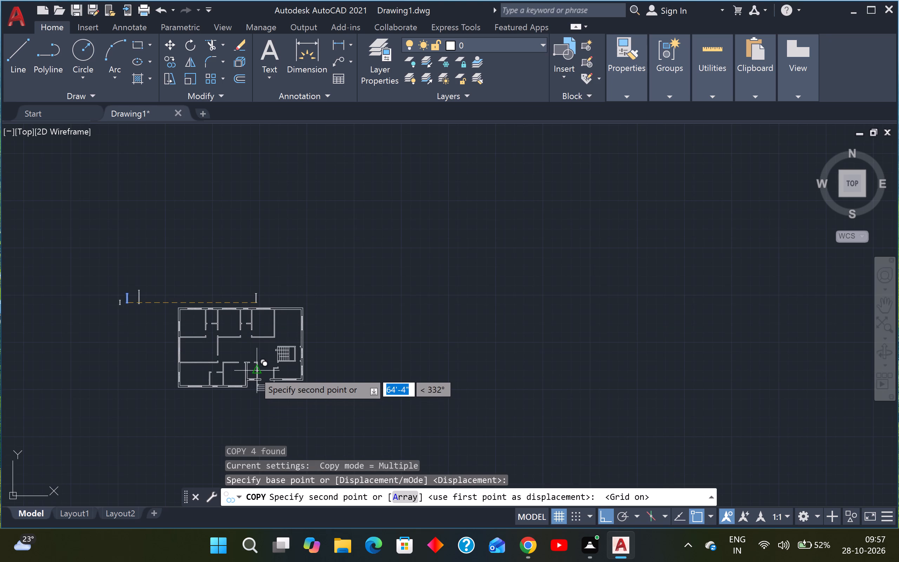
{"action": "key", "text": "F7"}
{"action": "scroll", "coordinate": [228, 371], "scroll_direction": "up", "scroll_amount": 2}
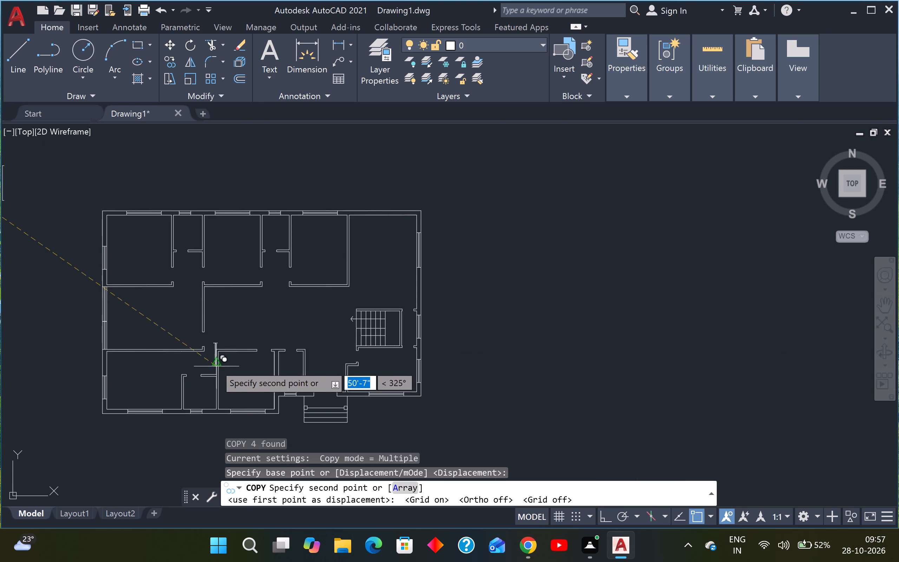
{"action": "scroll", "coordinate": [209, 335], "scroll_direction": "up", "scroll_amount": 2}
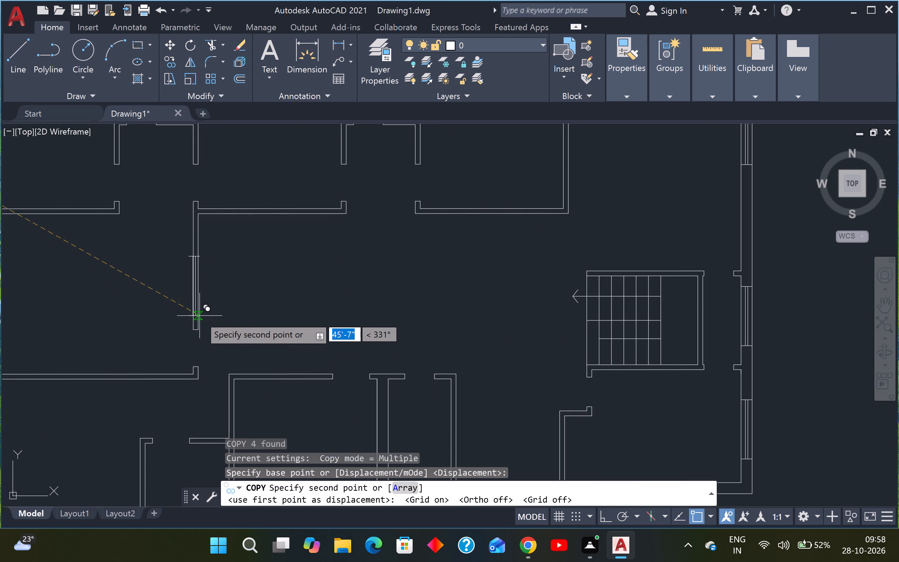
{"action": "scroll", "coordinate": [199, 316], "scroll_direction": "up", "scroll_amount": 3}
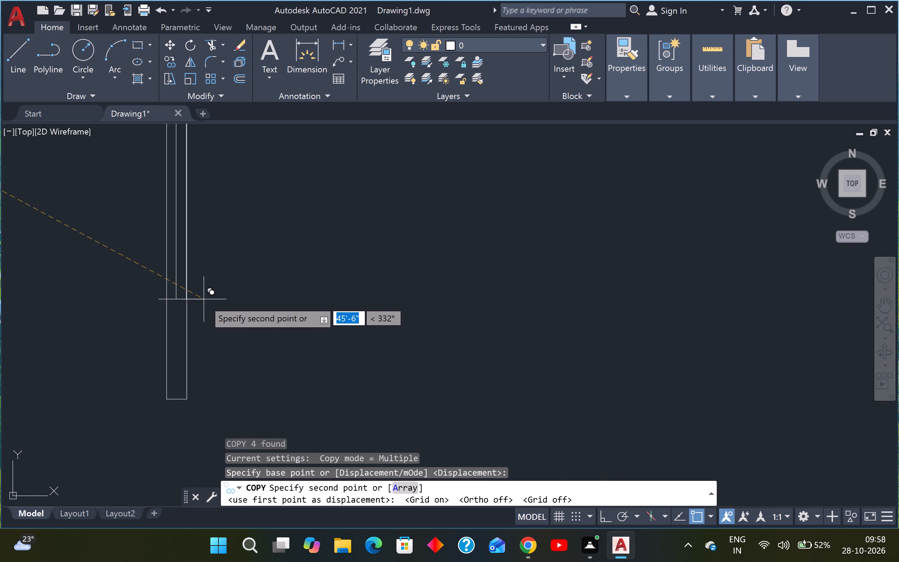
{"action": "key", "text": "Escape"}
Draw a rectangle 4" wide and 4' tall in the open hall beside the partition's lower end.
{"action": "type", "text": "REC"}
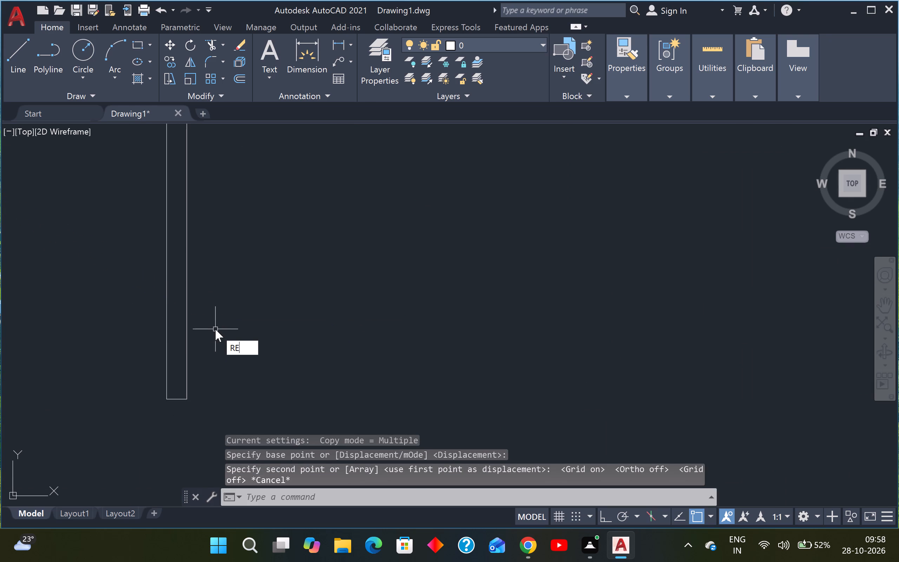
{"action": "key", "text": "space"}
{"action": "left_click", "coordinate": [364, 171]}
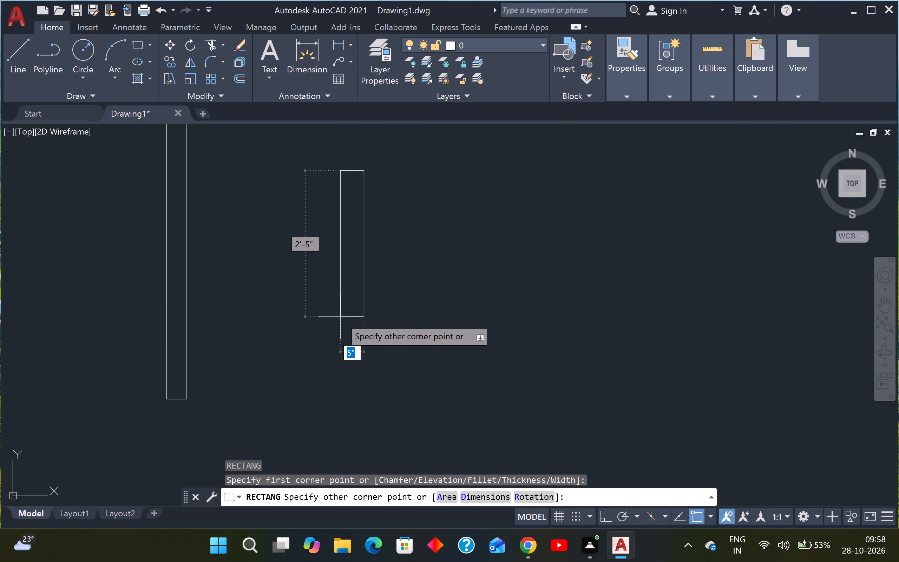
{"action": "type", "text": "4\""}
{"action": "key", "text": "Tab"}
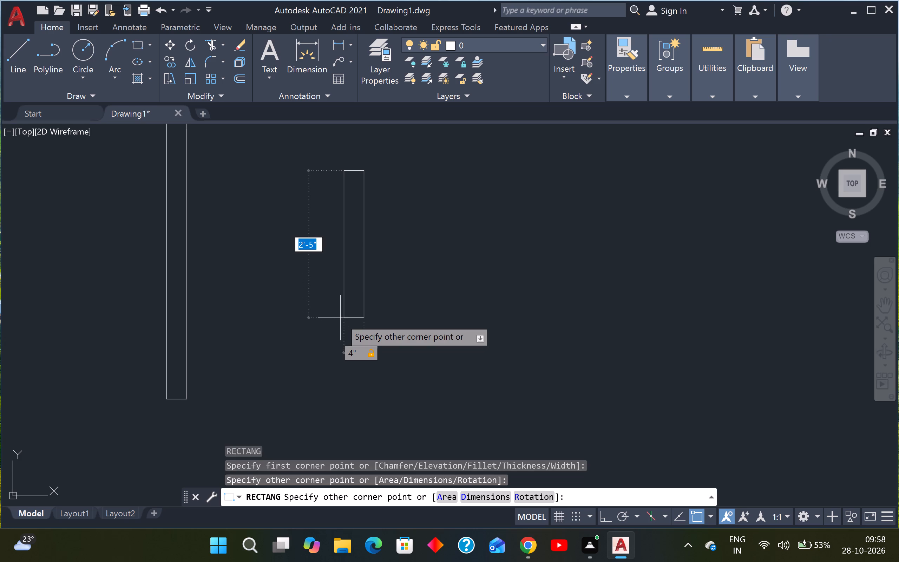
{"action": "type", "text": "4'"}
{"action": "key", "text": "Return"}
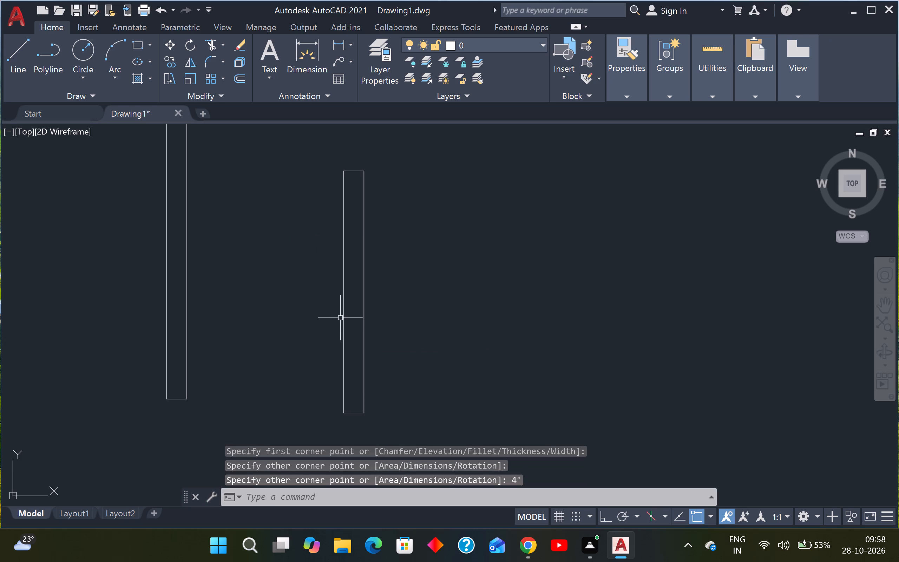
{"action": "key", "text": "Escape"}
{"action": "key", "text": "Escape"}
Draw a vertical centre line through the rectangle, from its bottom edge's midpoint to its top edge's midpoint.
{"action": "type", "text": "L"}
{"action": "key", "text": "space"}
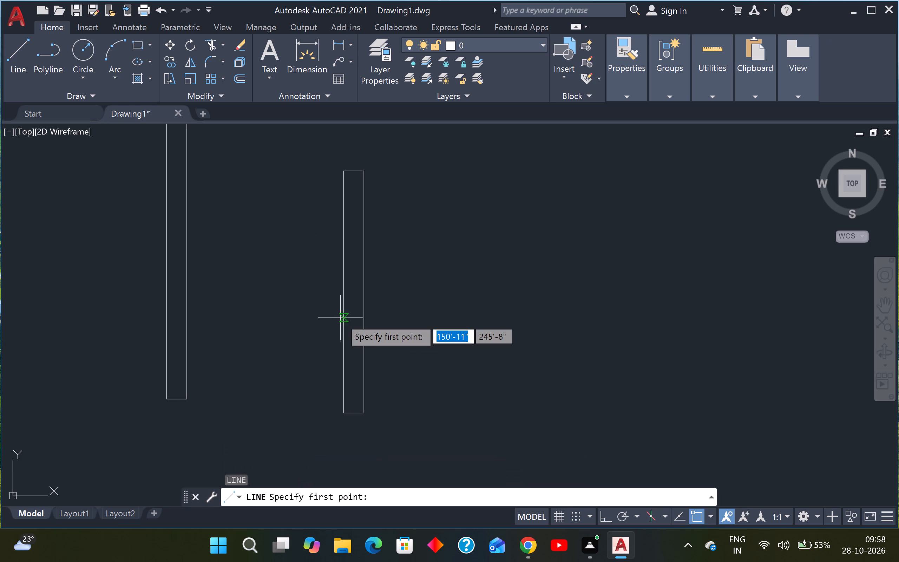
{"action": "left_click", "coordinate": [355, 414]}
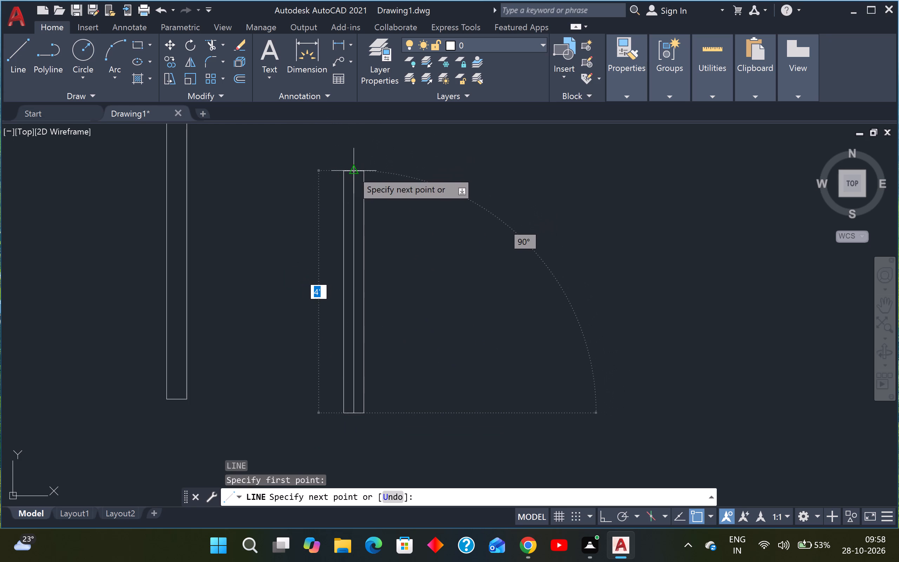
{"action": "left_click", "coordinate": [353, 171]}
{"action": "key", "text": "Escape"}
Offset the rectangle's centre line by 1" to each side and end the Offset command.
{"action": "type", "text": "O"}
{"action": "key", "text": "space"}
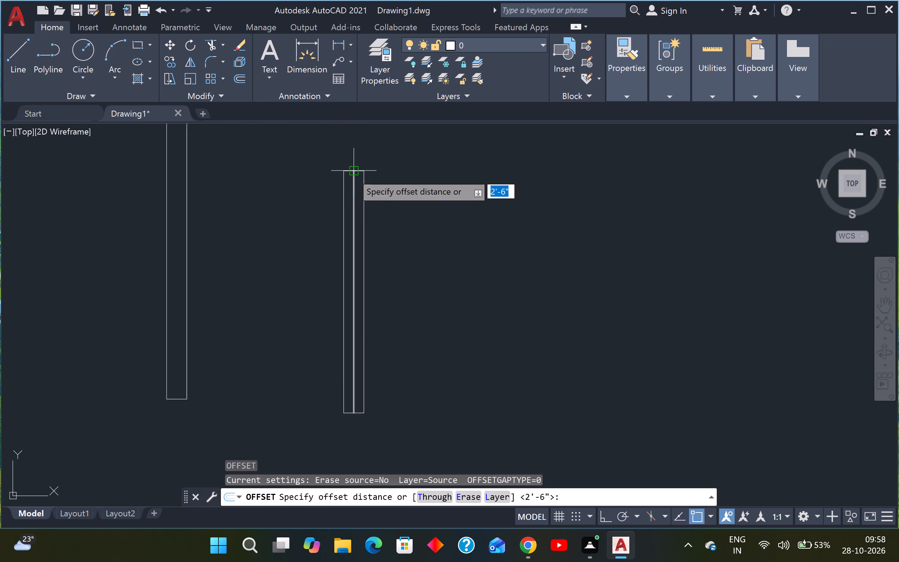
{"action": "key", "text": "1"}
{"action": "key", "text": "shift+quotedbl"}
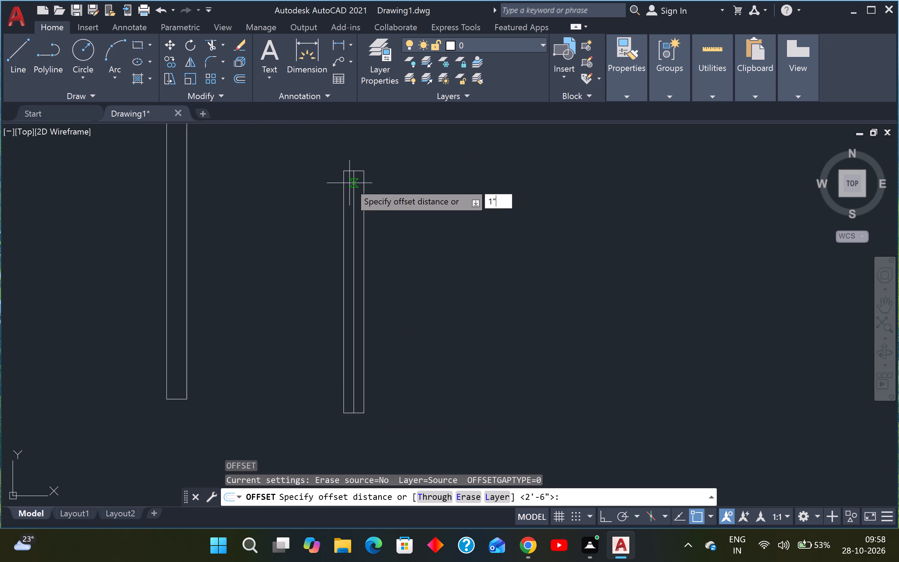
{"action": "key", "text": "Return"}
{"action": "scroll", "coordinate": [351, 213], "scroll_direction": "up", "scroll_amount": 1}
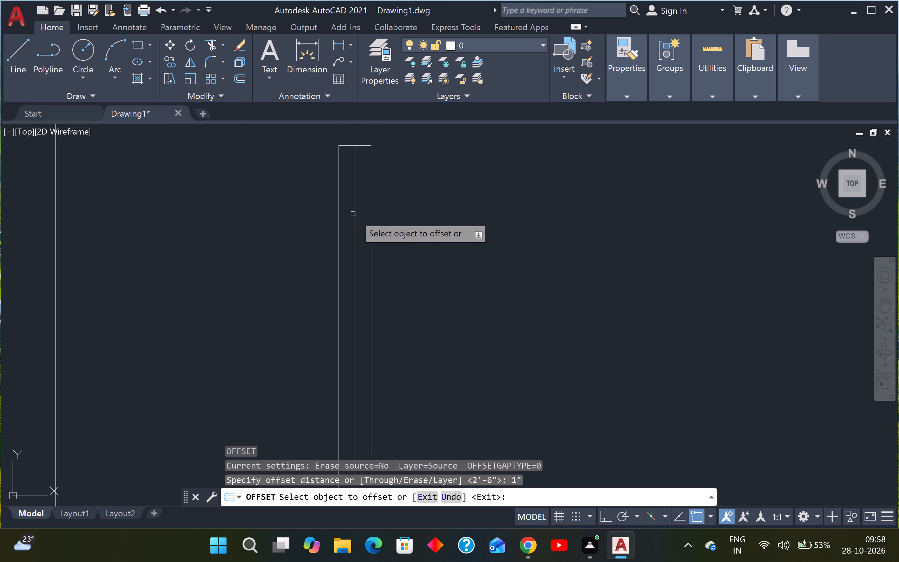
{"action": "left_click", "coordinate": [357, 216]}
{"action": "left_click", "coordinate": [382, 220]}
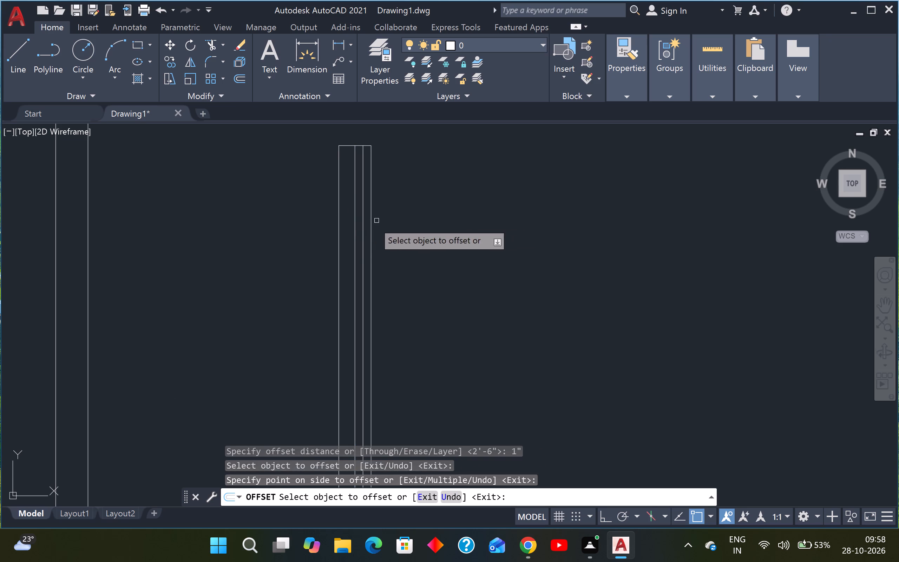
{"action": "left_click", "coordinate": [355, 235]}
{"action": "left_click", "coordinate": [290, 238]}
{"action": "key", "text": "Escape"}
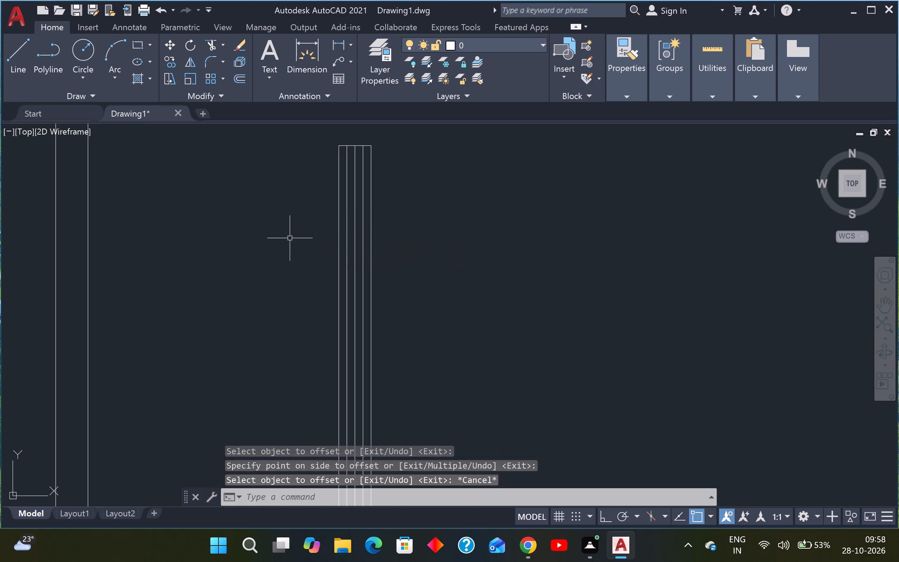
Trim away the centre line and the rectangle's two long sides, leaving a window symbol of two inner lines with end caps.
{"action": "type", "text": "TR"}
{"action": "key", "text": "space"}
{"action": "scroll", "coordinate": [349, 241], "scroll_direction": "up", "scroll_amount": 3}
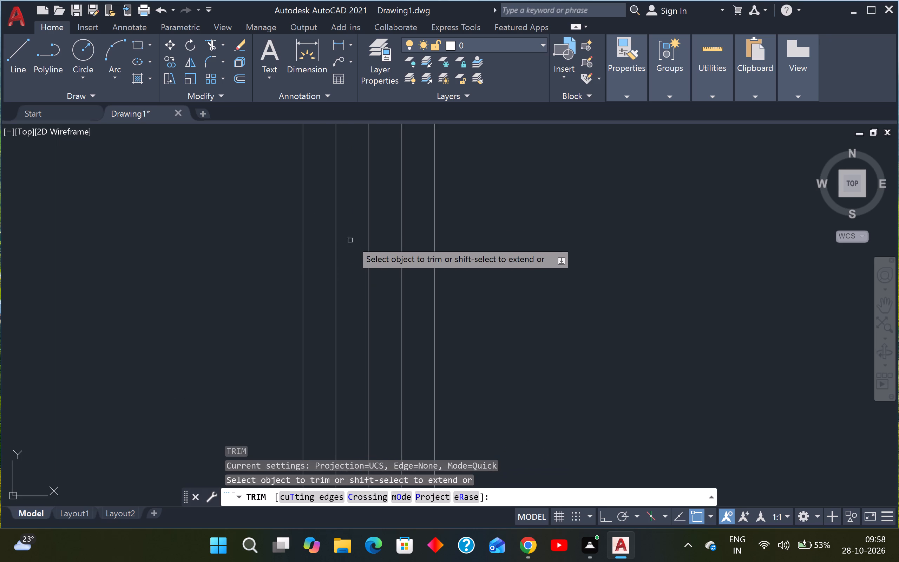
{"action": "left_click", "coordinate": [358, 237]}
{"action": "left_click", "coordinate": [377, 228]}
{"action": "left_click", "coordinate": [413, 221]}
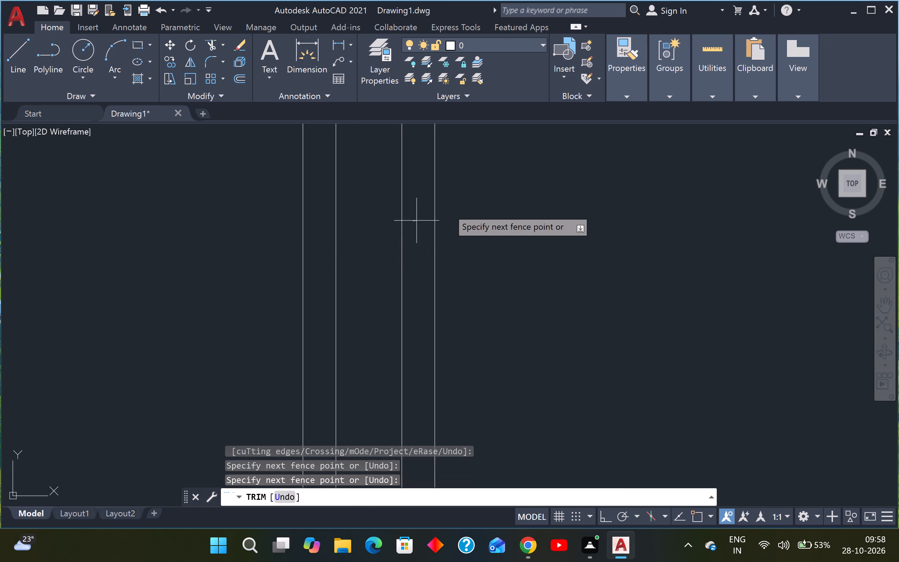
{"action": "left_click", "coordinate": [460, 201]}
{"action": "scroll", "coordinate": [458, 201], "scroll_direction": "down", "scroll_amount": 4}
{"action": "scroll", "coordinate": [435, 200], "scroll_direction": "up", "scroll_amount": 2}
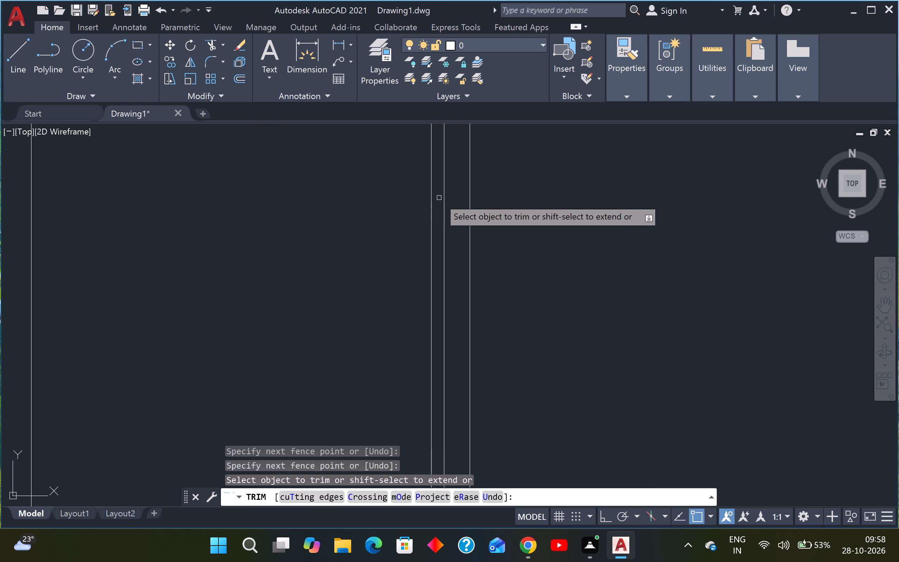
{"action": "left_click", "coordinate": [439, 198]}
{"action": "left_click", "coordinate": [424, 201]}
{"action": "scroll", "coordinate": [422, 202], "scroll_direction": "down", "scroll_amount": 6}
{"action": "scroll", "coordinate": [424, 202], "scroll_direction": "up", "scroll_amount": 1}
{"action": "key", "text": "Escape"}
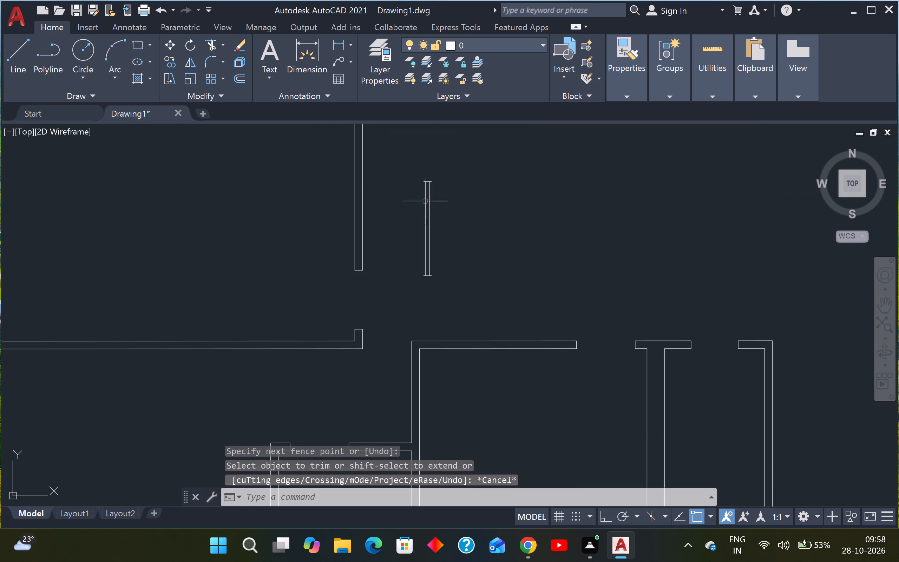
{"action": "key", "text": "Escape"}
Move the new window symbol by its bottom-left cap end onto the hall partition's left face, just above the partition's lower end.
{"action": "left_click", "coordinate": [454, 165]}
{"action": "left_click", "coordinate": [398, 303]}
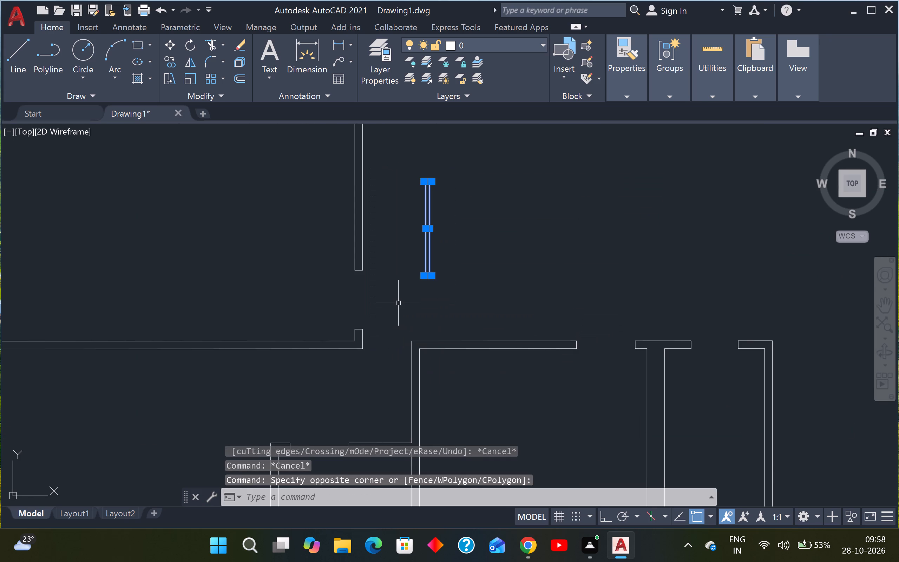
{"action": "key", "text": "m"}
{"action": "key", "text": "space"}
{"action": "scroll", "coordinate": [424, 272], "scroll_direction": "up", "scroll_amount": 3}
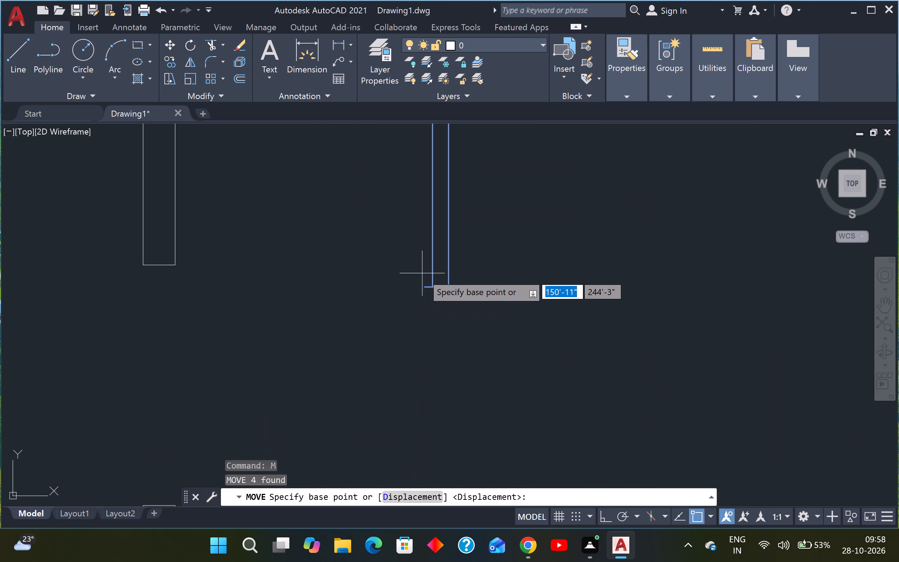
{"action": "left_click", "coordinate": [426, 287]}
{"action": "scroll", "coordinate": [426, 286], "scroll_direction": "down", "scroll_amount": 5}
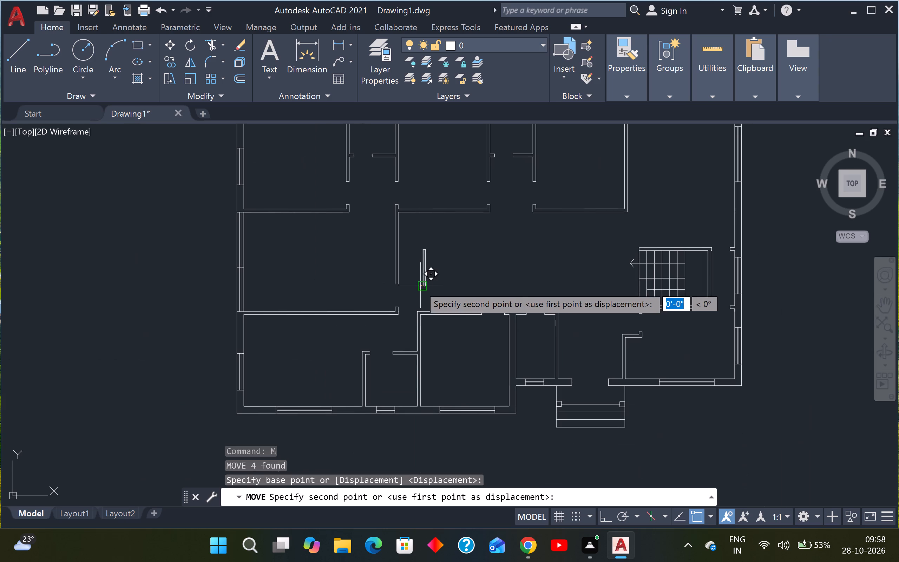
{"action": "scroll", "coordinate": [389, 261], "scroll_direction": "up", "scroll_amount": 2}
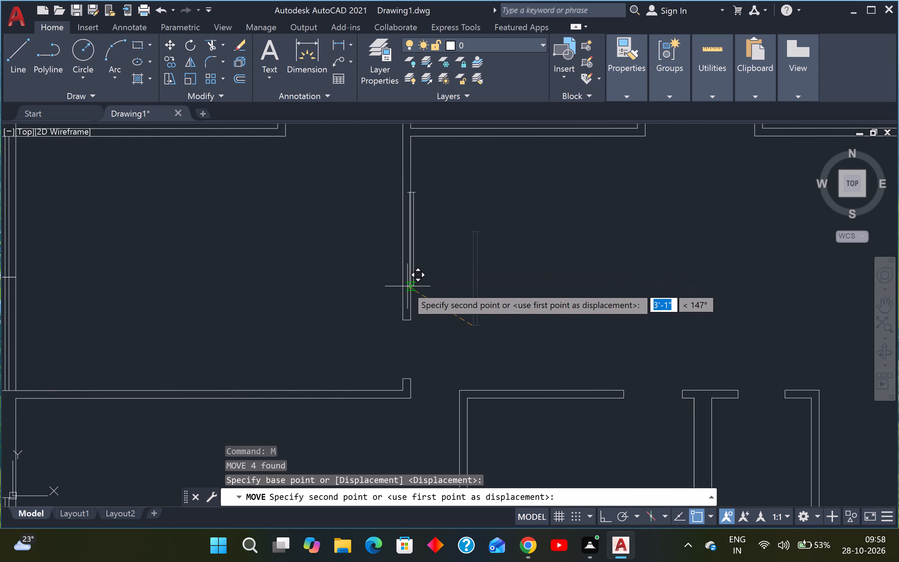
{"action": "scroll", "coordinate": [406, 287], "scroll_direction": "up", "scroll_amount": 2}
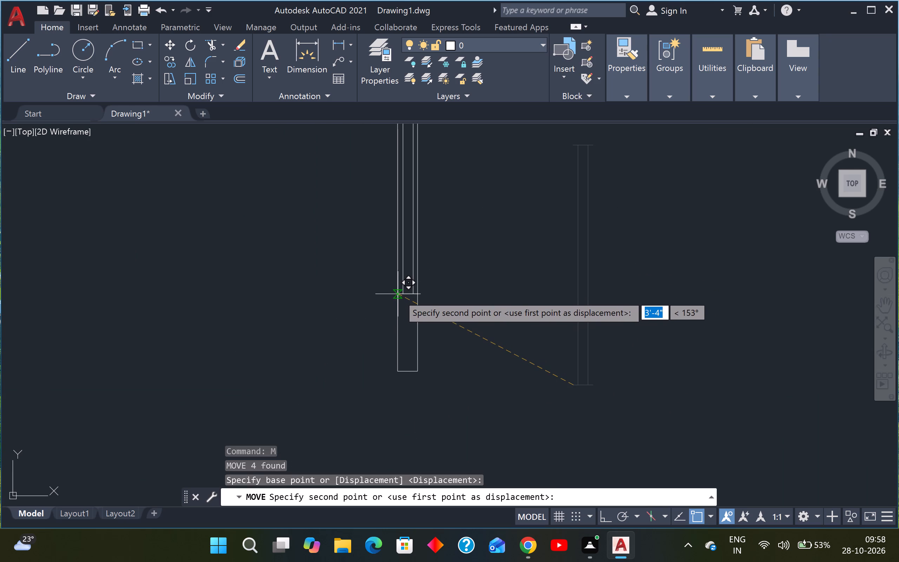
{"action": "left_click", "coordinate": [398, 301]}
{"action": "scroll", "coordinate": [400, 301], "scroll_direction": "down", "scroll_amount": 3}
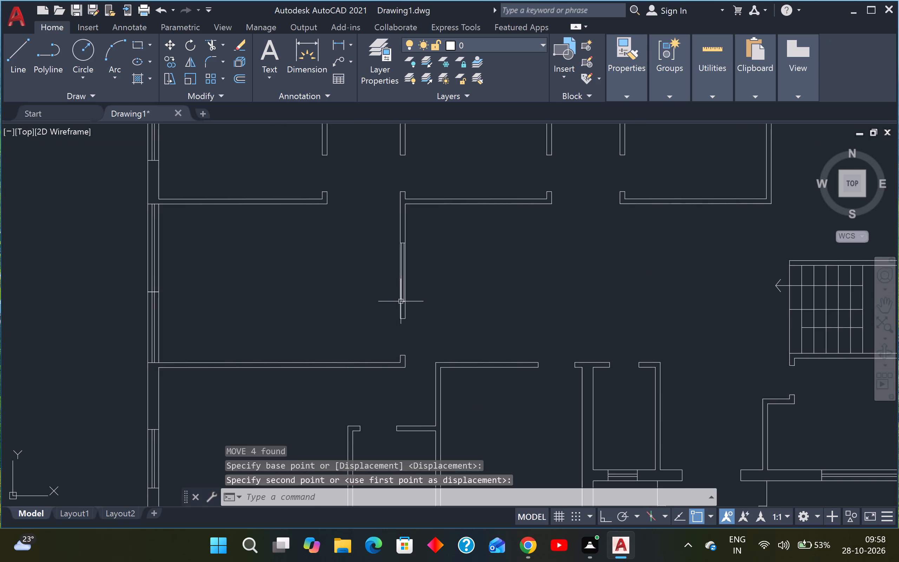
{"action": "scroll", "coordinate": [415, 323], "scroll_direction": "up", "scroll_amount": 2}
{"action": "key", "text": "Escape"}
{"action": "key", "text": "Escape"}
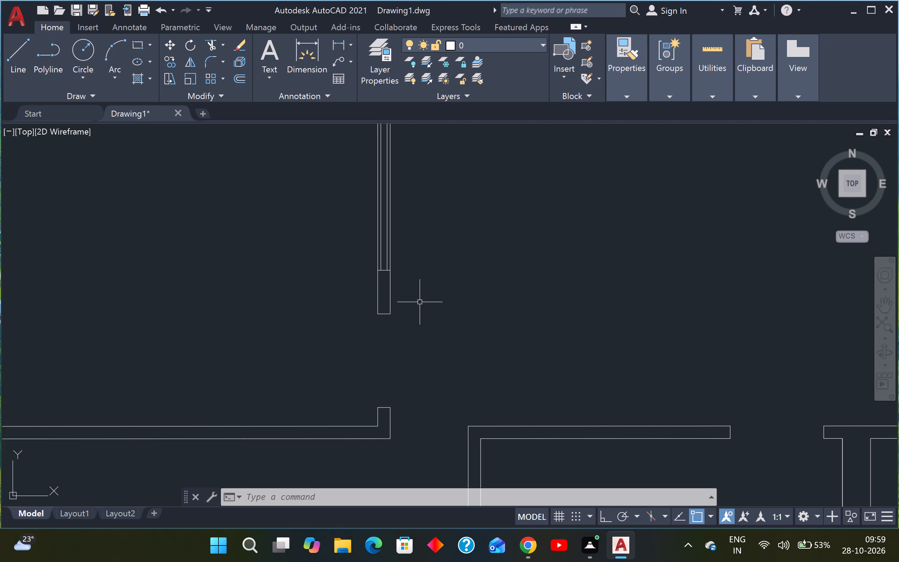
{"action": "scroll", "coordinate": [420, 241], "scroll_direction": "down", "scroll_amount": 2}
{"action": "scroll", "coordinate": [346, 235], "scroll_direction": "down", "scroll_amount": 1}
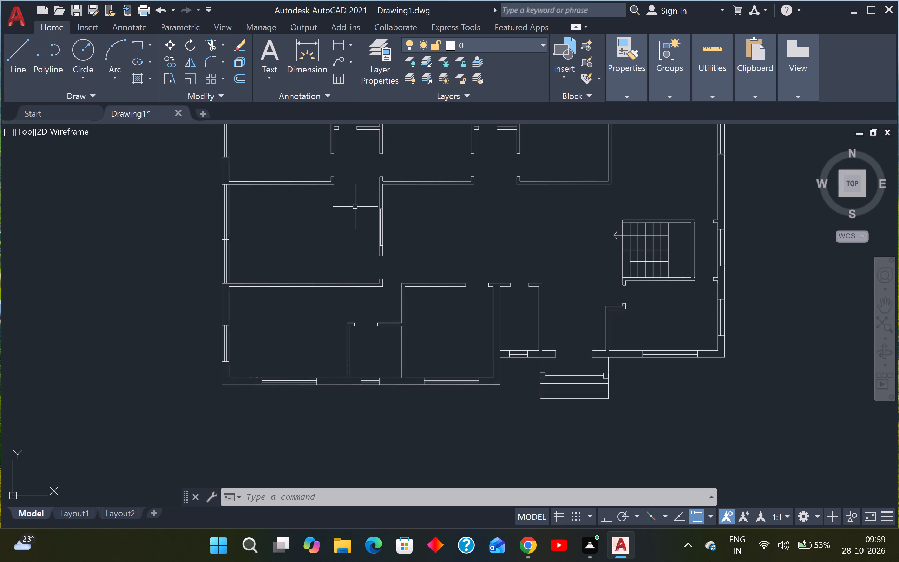
Delete the leftover spare window symbols lying outside the plan, beyond its upper-left corner.
{"action": "scroll", "coordinate": [374, 264], "scroll_direction": "down", "scroll_amount": 3}
{"action": "scroll", "coordinate": [372, 270], "scroll_direction": "up", "scroll_amount": 2}
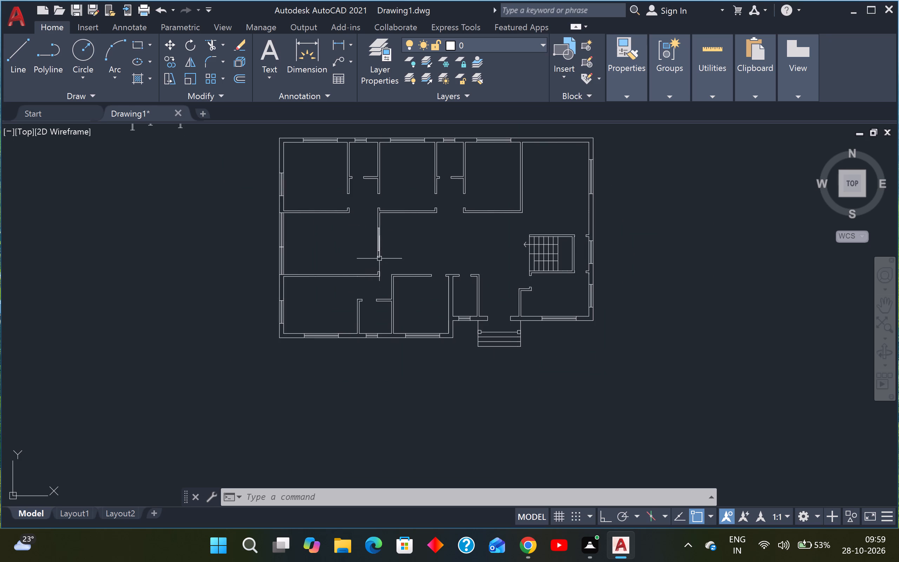
{"action": "scroll", "coordinate": [343, 272], "scroll_direction": "down", "scroll_amount": 2}
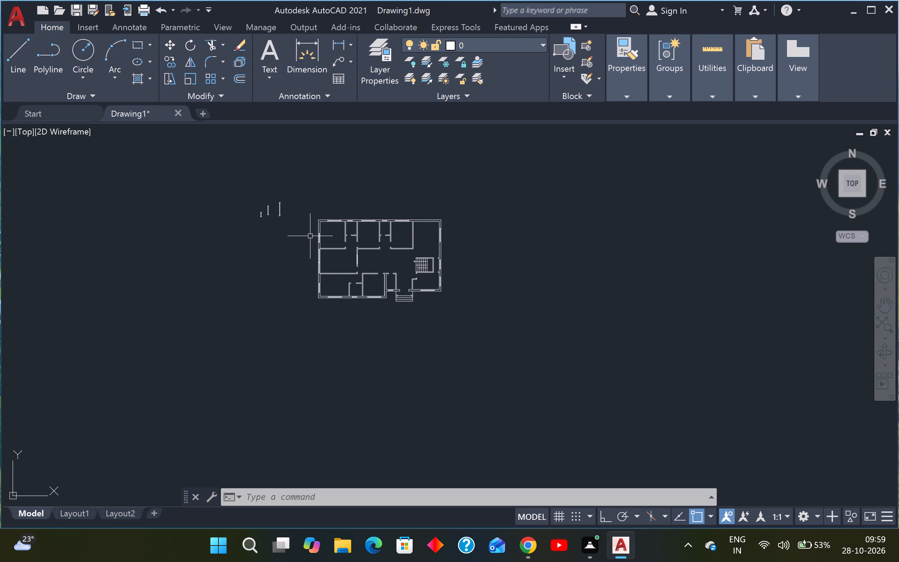
{"action": "scroll", "coordinate": [312, 236], "scroll_direction": "up", "scroll_amount": 1}
{"action": "key", "text": "Escape"}
{"action": "key", "text": "Escape"}
{"action": "left_click_drag", "start_coordinate": [271, 162], "coordinate": [268, 169]}
{"action": "left_click", "coordinate": [192, 269]}
{"action": "key", "text": "Delete"}
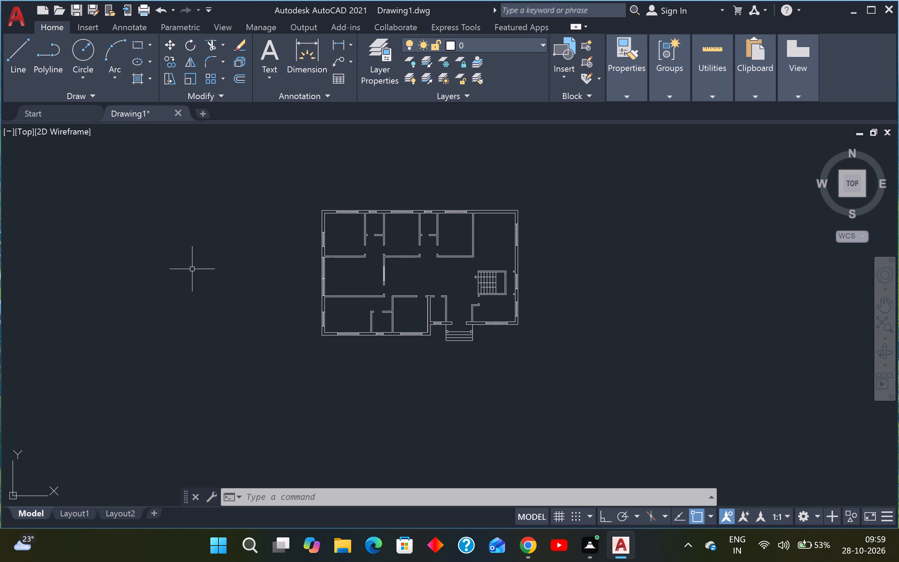
{"action": "key", "text": "Escape"}
{"action": "key", "text": "Escape"}
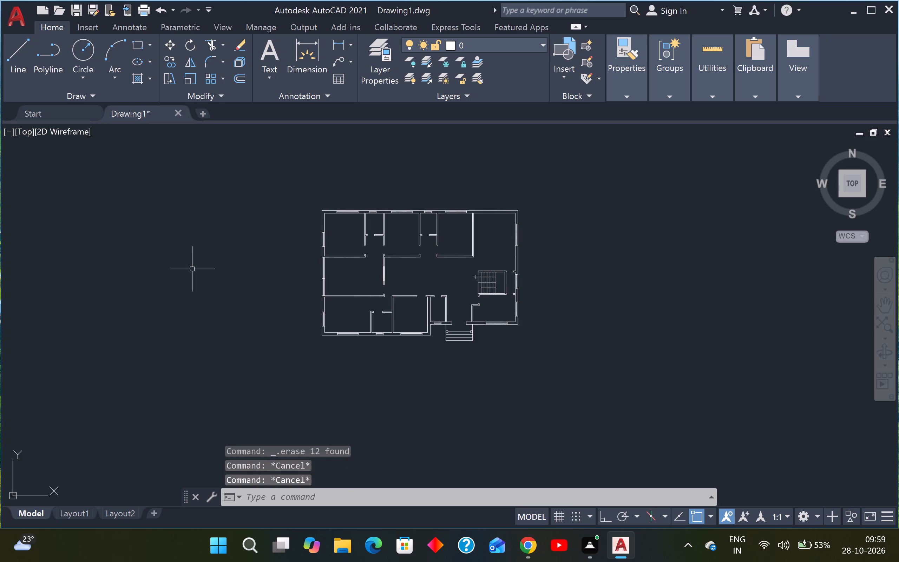
Offset the upper-right room's west partition face and top wall's inner face 2' into the room for a counter outline.
{"action": "type", "text": "O"}
{"action": "key", "text": "space"}
{"action": "type", "text": "2'"}
{"action": "key", "text": "Return"}
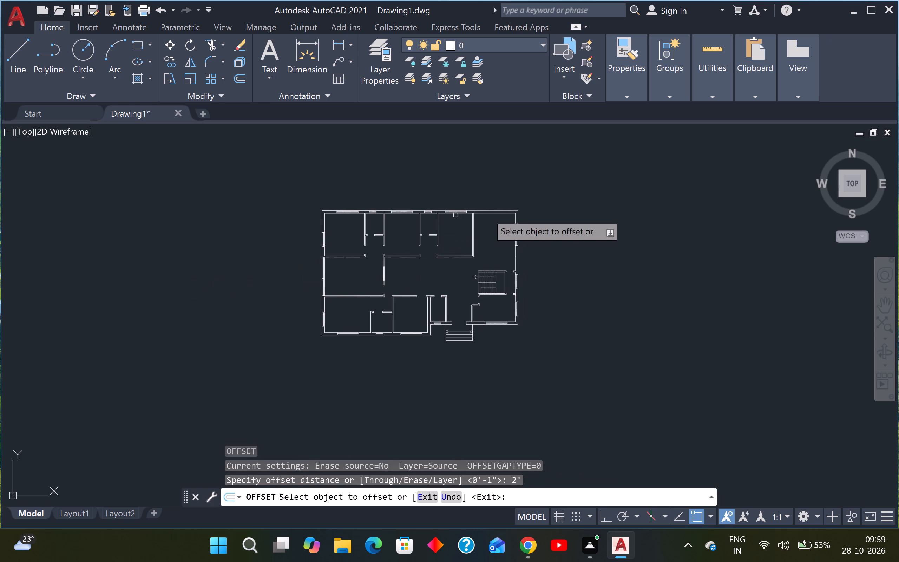
{"action": "scroll", "coordinate": [504, 212], "scroll_direction": "up", "scroll_amount": 3}
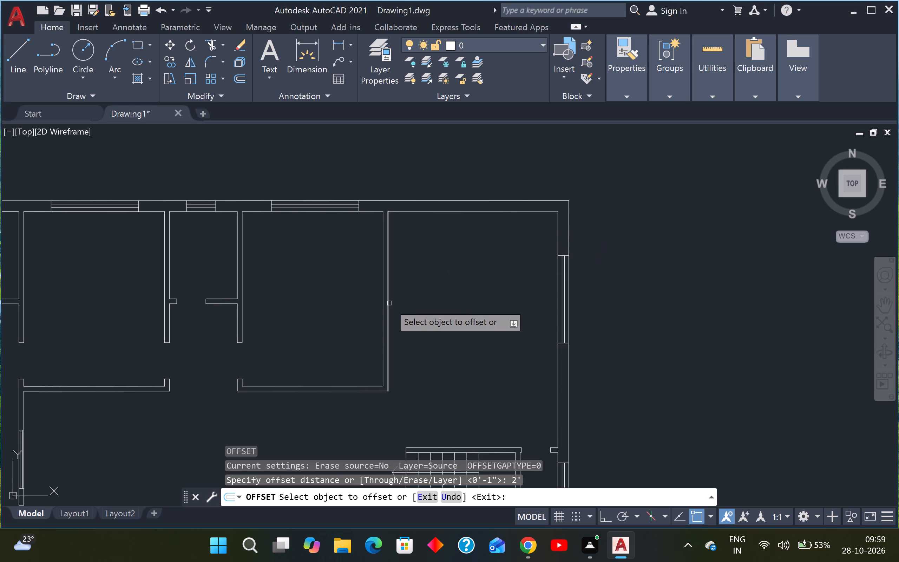
{"action": "left_click", "coordinate": [389, 303]}
{"action": "left_click", "coordinate": [471, 298]}
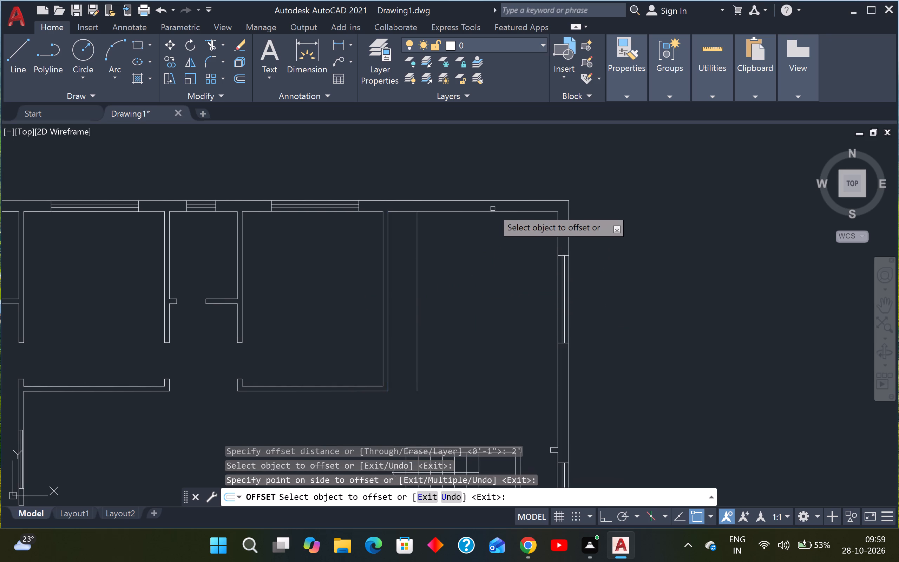
{"action": "left_click", "coordinate": [493, 209]}
{"action": "left_click", "coordinate": [493, 210]}
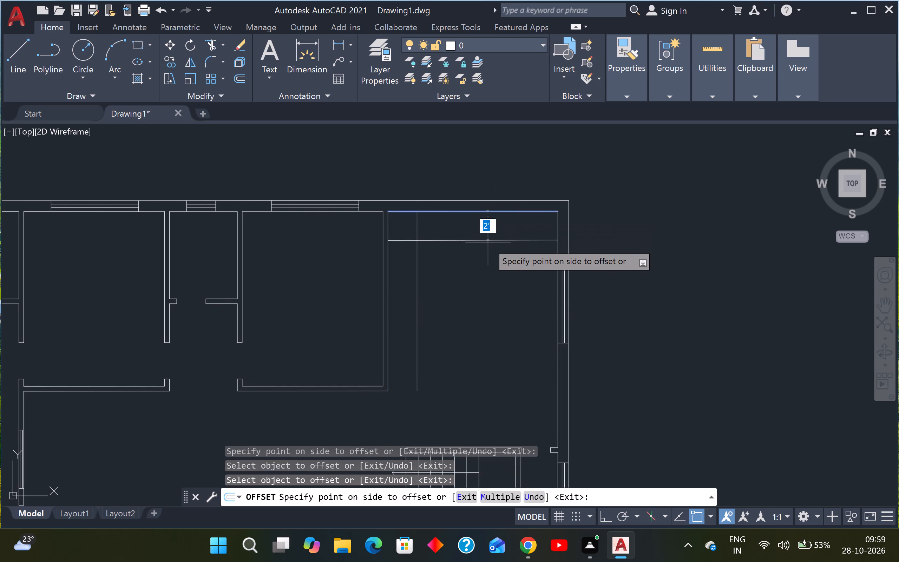
{"action": "left_click", "coordinate": [488, 242]}
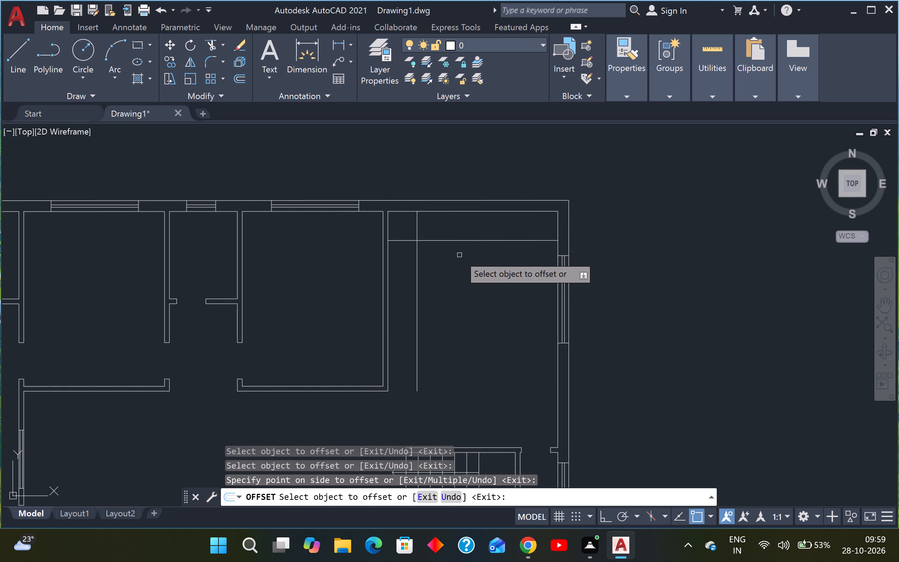
{"action": "key", "text": "Escape"}
{"action": "key", "text": "Escape"}
With ortho on, draw a horizontal line from the partition's right face, just above its lower end, across the vertical counter line.
{"action": "type", "text": "L"}
{"action": "key", "text": "space"}
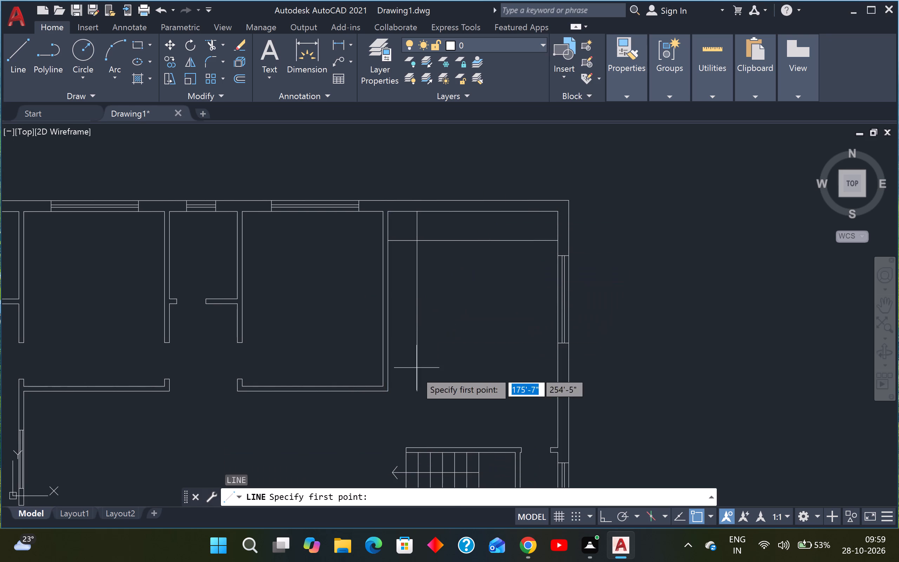
{"action": "scroll", "coordinate": [378, 407], "scroll_direction": "up", "scroll_amount": 1}
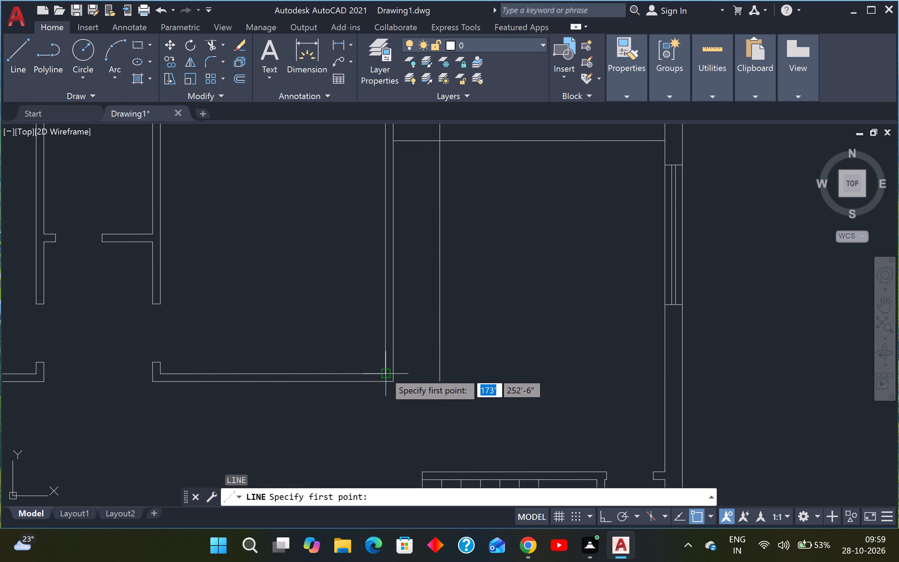
{"action": "left_click", "coordinate": [395, 353]}
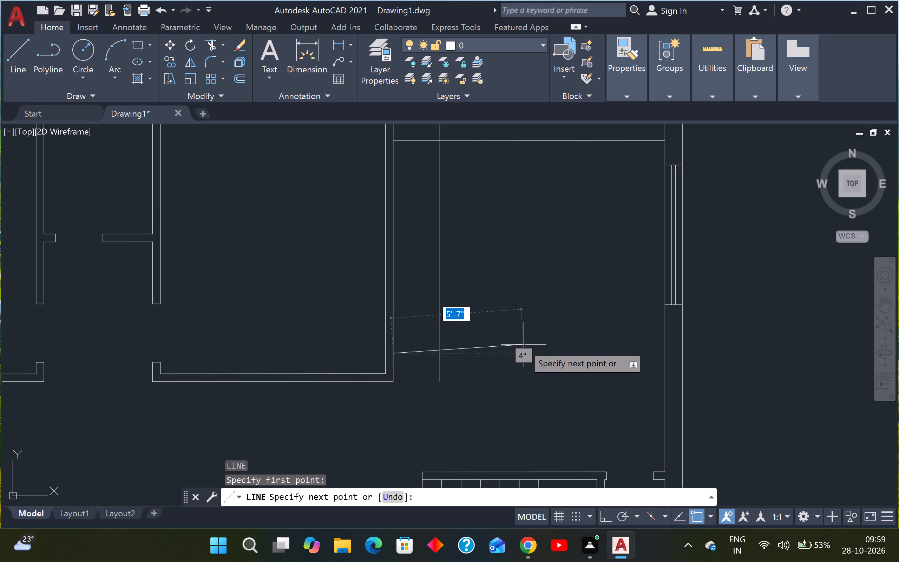
{"action": "key", "text": "F8"}
{"action": "left_click", "coordinate": [534, 357]}
{"action": "key", "text": "Escape"}
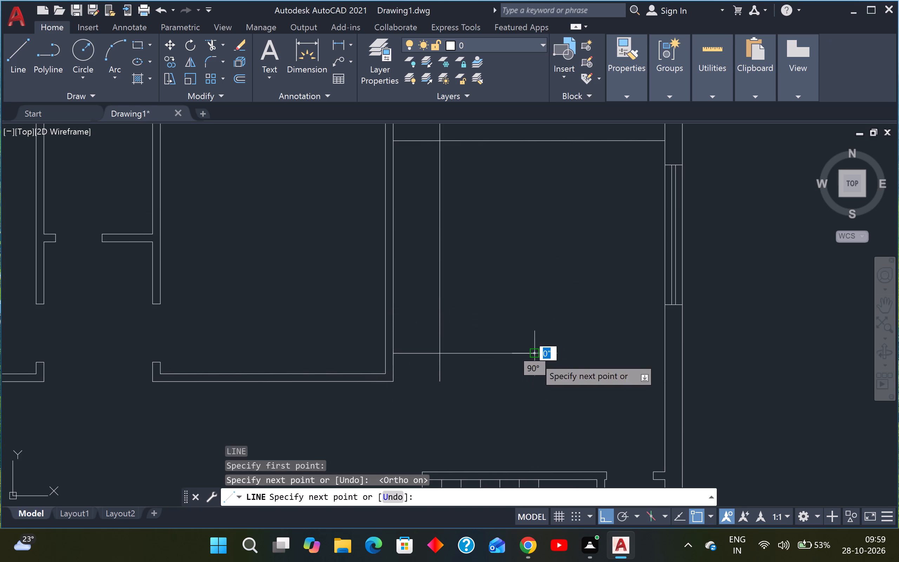
Trim the horizontal and vertical line overhangs at the counter's lower end to form a clean corner.
{"action": "type", "text": "TR"}
{"action": "key", "text": "space"}
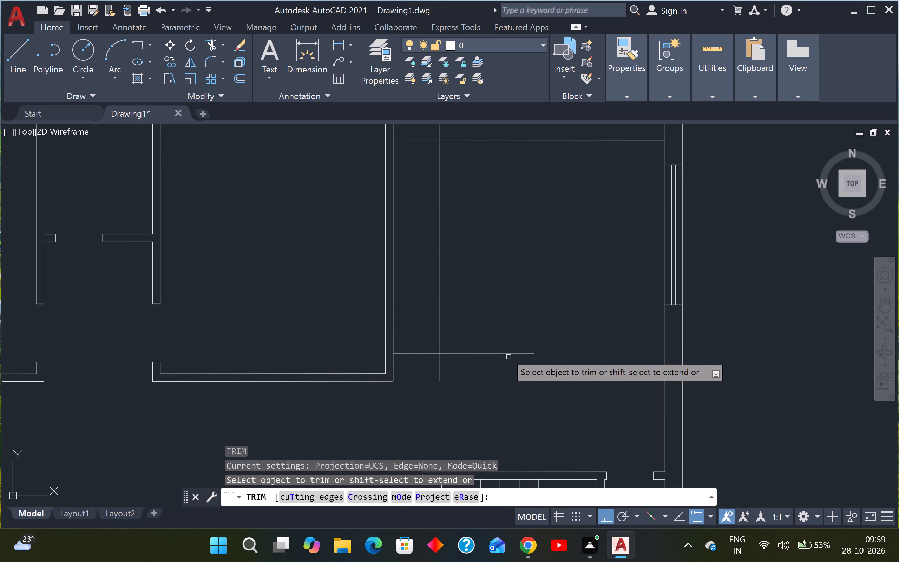
{"action": "left_click", "coordinate": [493, 332]}
{"action": "double_click", "coordinate": [466, 371]}
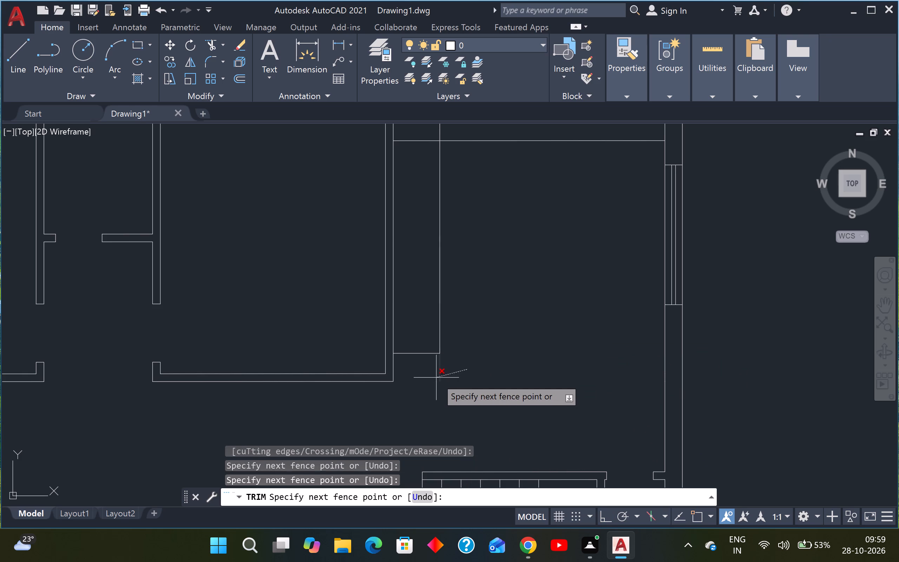
{"action": "left_click_drag", "start_coordinate": [436, 378], "coordinate": [444, 371]}
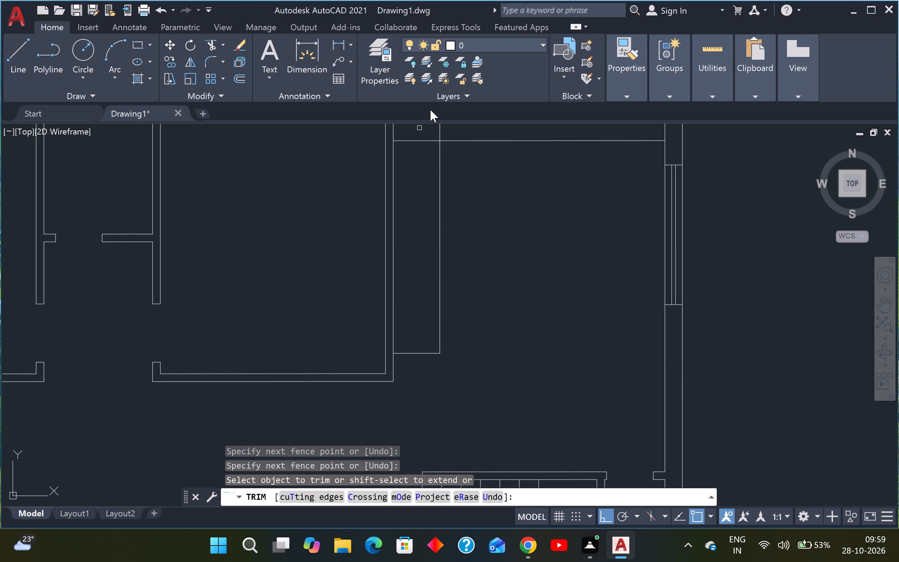
Trim the crossing counter lines inside the room's upper-left corner, leaving a continuous L-shaped counter edge.
{"action": "scroll", "coordinate": [430, 196], "scroll_direction": "down", "scroll_amount": 2}
{"action": "middle_click_drag", "start_coordinate": [420, 222], "coordinate": [420, 331]}
{"action": "scroll", "coordinate": [431, 288], "scroll_direction": "up", "scroll_amount": 2}
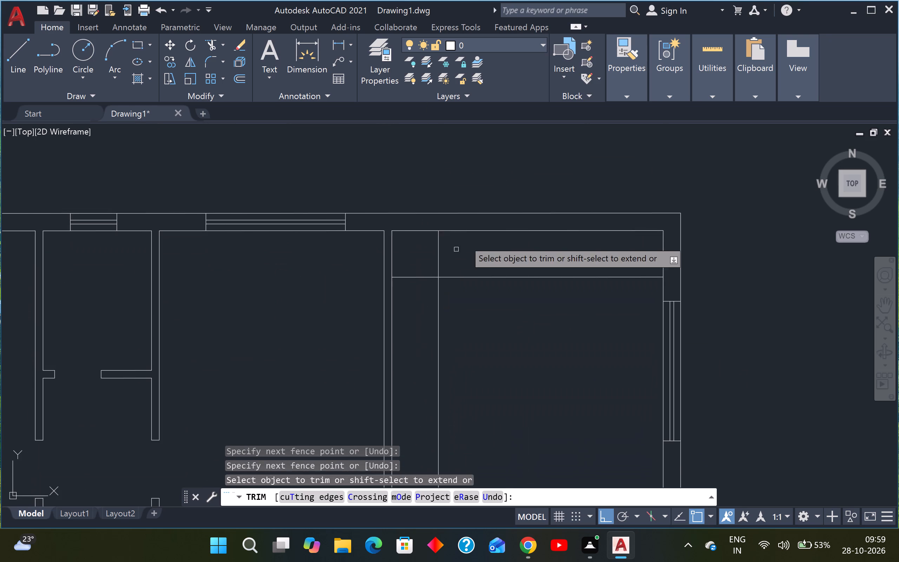
{"action": "left_click", "coordinate": [449, 253]}
{"action": "left_click", "coordinate": [426, 259]}
{"action": "left_click", "coordinate": [426, 260]}
{"action": "left_click", "coordinate": [408, 303]}
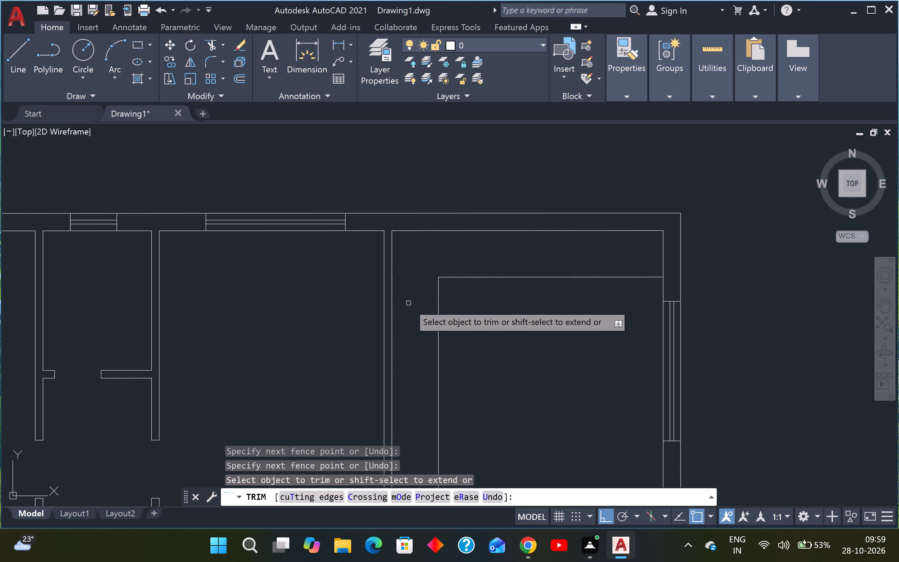
{"action": "key", "text": "Escape"}
{"action": "key", "text": "Escape"}
Draw a vertical line from the counter's top edge, just right of its inner corner, up past the top wall's inner face.
{"action": "type", "text": "L"}
{"action": "key", "text": "space"}
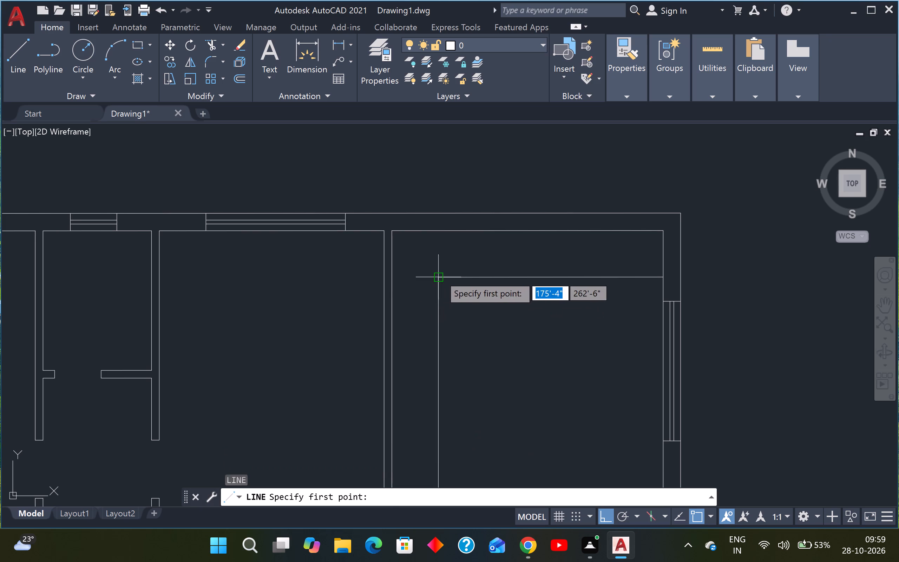
{"action": "scroll", "coordinate": [441, 274], "scroll_direction": "up", "scroll_amount": 2}
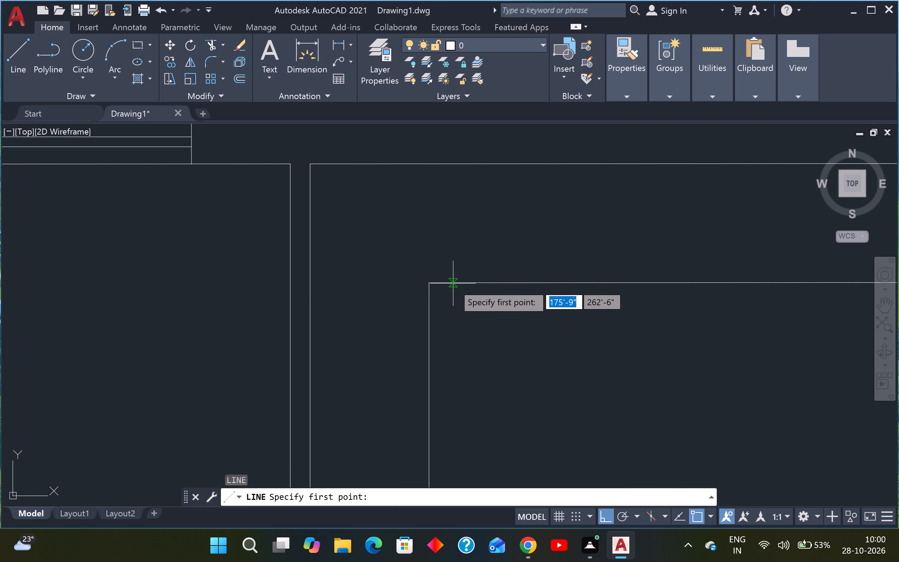
{"action": "left_click", "coordinate": [454, 282]}
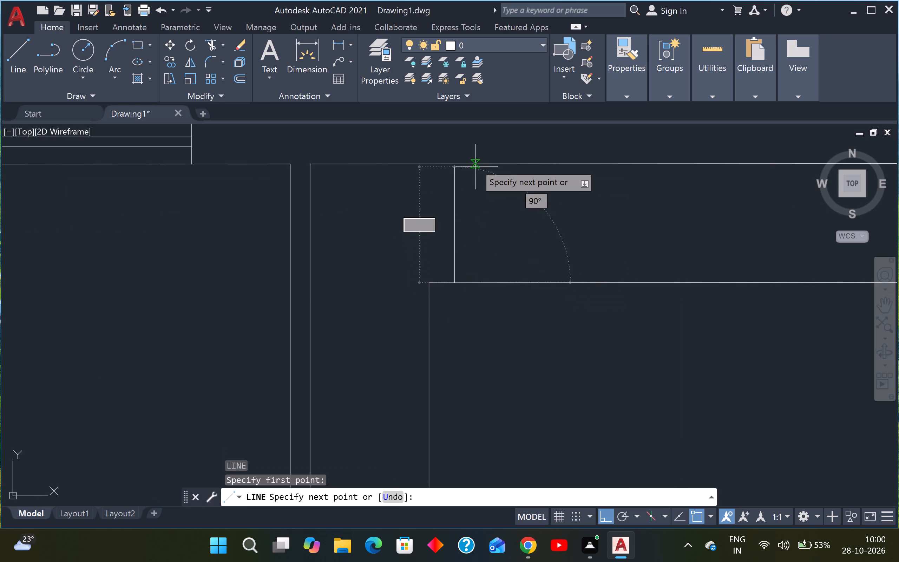
{"action": "left_click", "coordinate": [457, 143]}
{"action": "key", "text": "Escape"}
Trim the part of the vertical counter line that extends above the top wall's inner face.
{"action": "key", "text": "t"}
{"action": "key", "text": "r"}
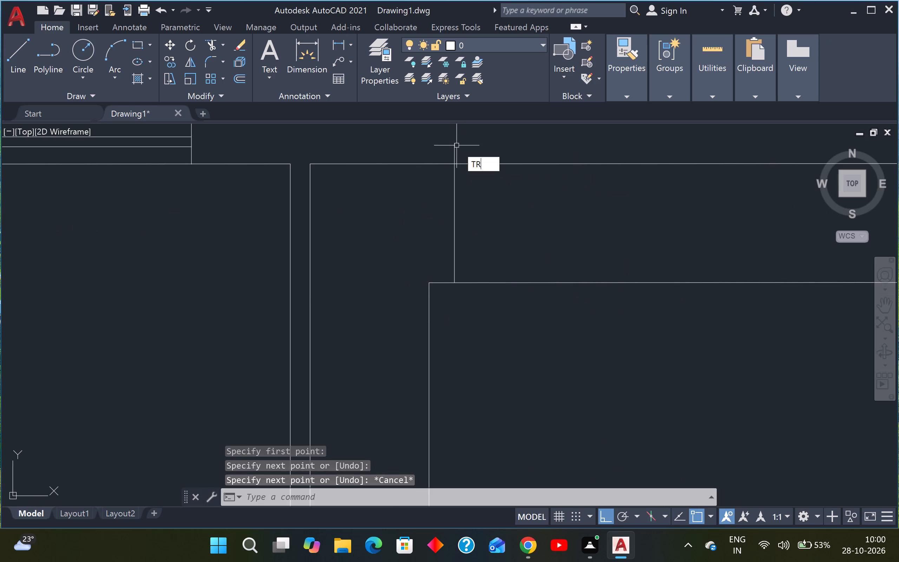
{"action": "key", "text": "space"}
{"action": "scroll", "coordinate": [456, 152], "scroll_direction": "up", "scroll_amount": 2}
{"action": "left_click_drag", "start_coordinate": [458, 153], "coordinate": [454, 155]}
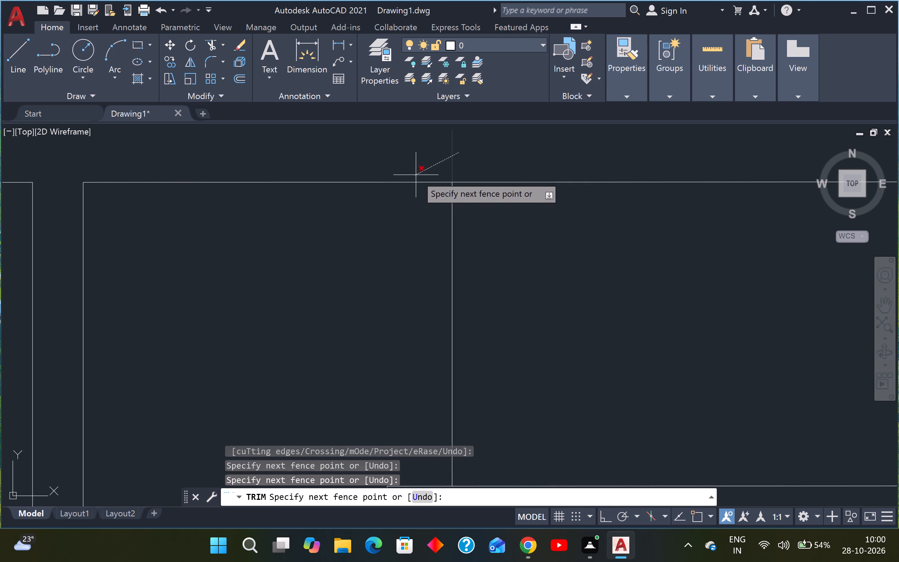
{"action": "left_click", "coordinate": [416, 175]}
{"action": "scroll", "coordinate": [423, 173], "scroll_direction": "down", "scroll_amount": 5}
{"action": "key", "text": "Escape"}
{"action": "key", "text": "Escape"}
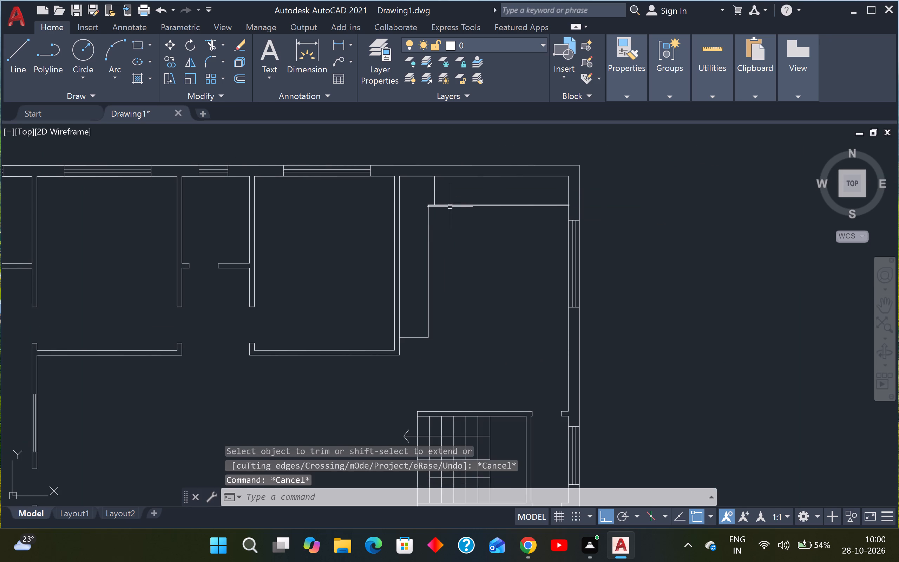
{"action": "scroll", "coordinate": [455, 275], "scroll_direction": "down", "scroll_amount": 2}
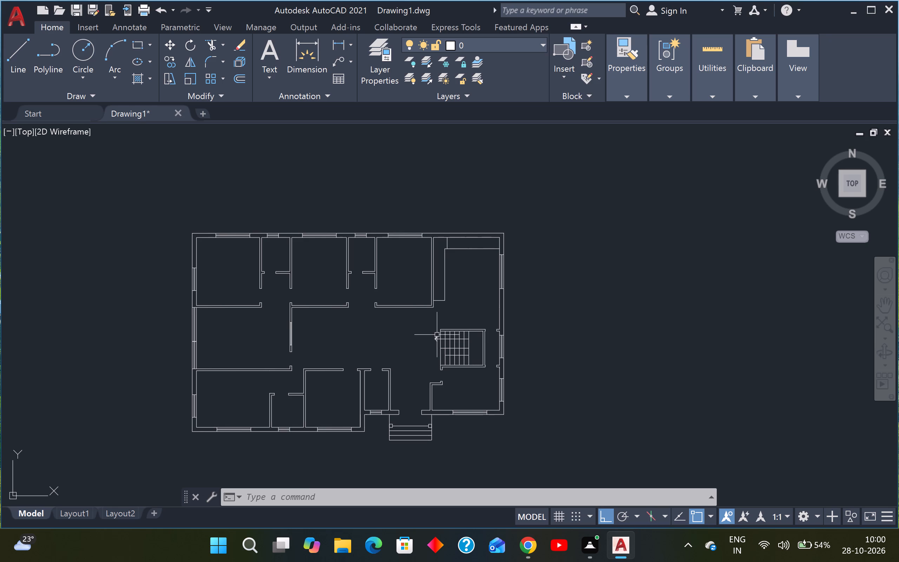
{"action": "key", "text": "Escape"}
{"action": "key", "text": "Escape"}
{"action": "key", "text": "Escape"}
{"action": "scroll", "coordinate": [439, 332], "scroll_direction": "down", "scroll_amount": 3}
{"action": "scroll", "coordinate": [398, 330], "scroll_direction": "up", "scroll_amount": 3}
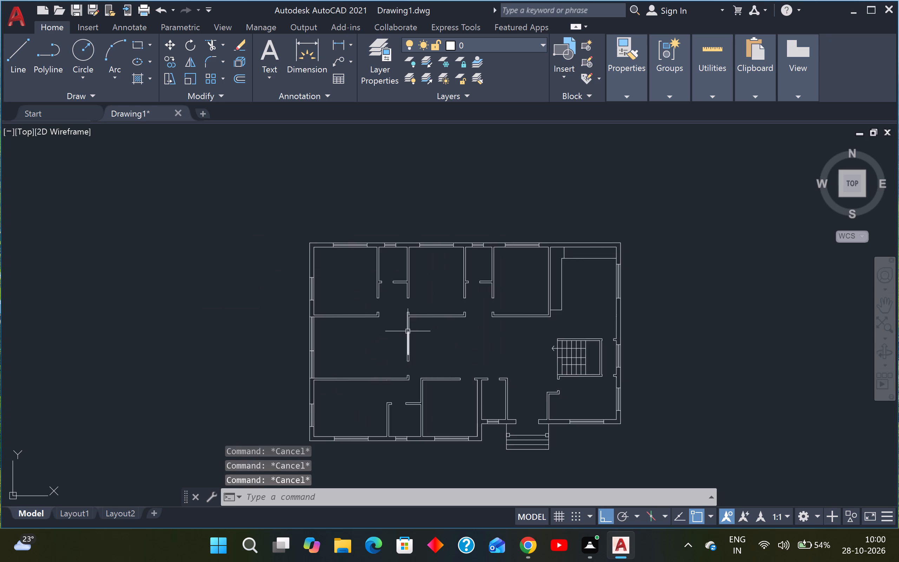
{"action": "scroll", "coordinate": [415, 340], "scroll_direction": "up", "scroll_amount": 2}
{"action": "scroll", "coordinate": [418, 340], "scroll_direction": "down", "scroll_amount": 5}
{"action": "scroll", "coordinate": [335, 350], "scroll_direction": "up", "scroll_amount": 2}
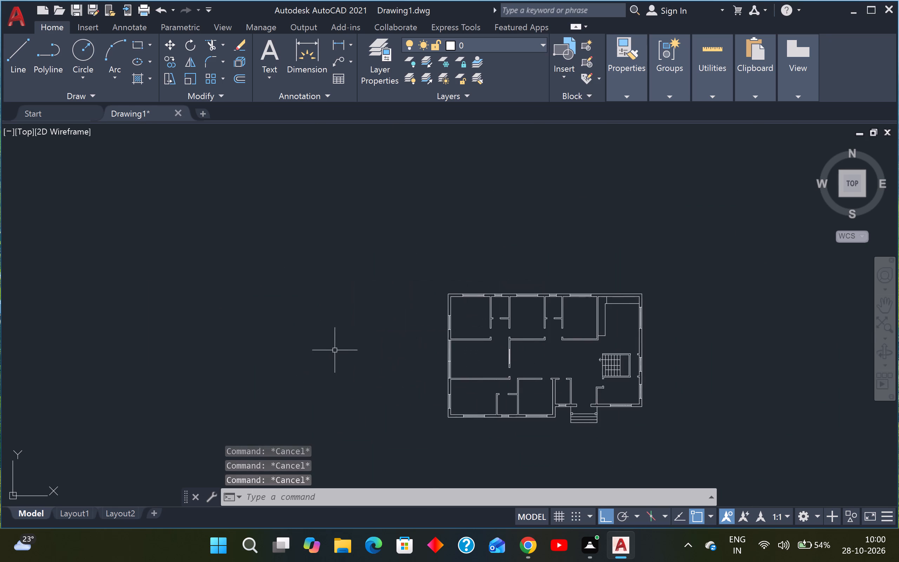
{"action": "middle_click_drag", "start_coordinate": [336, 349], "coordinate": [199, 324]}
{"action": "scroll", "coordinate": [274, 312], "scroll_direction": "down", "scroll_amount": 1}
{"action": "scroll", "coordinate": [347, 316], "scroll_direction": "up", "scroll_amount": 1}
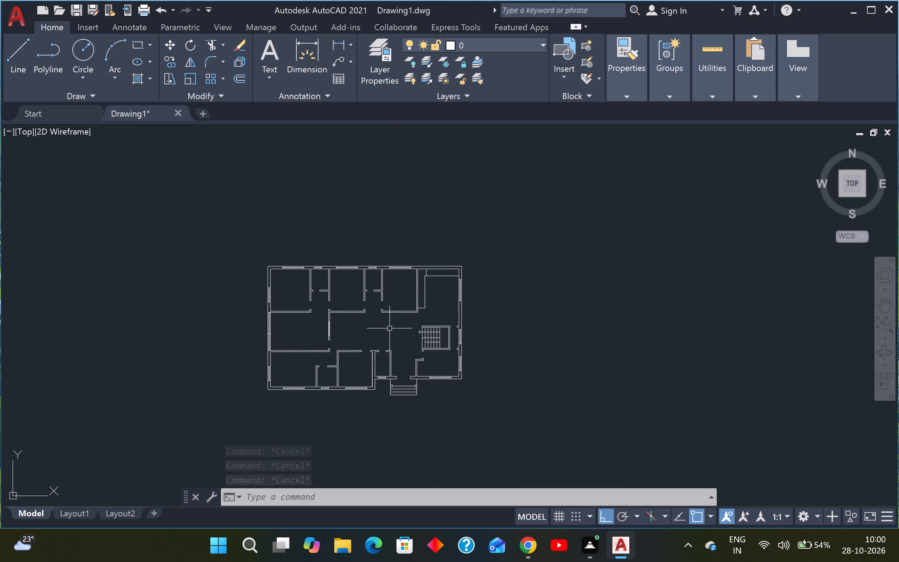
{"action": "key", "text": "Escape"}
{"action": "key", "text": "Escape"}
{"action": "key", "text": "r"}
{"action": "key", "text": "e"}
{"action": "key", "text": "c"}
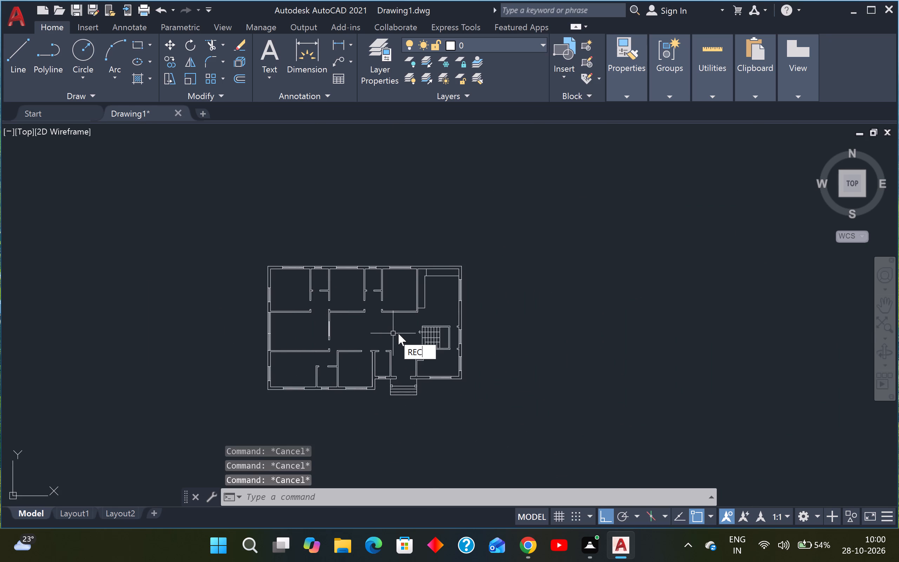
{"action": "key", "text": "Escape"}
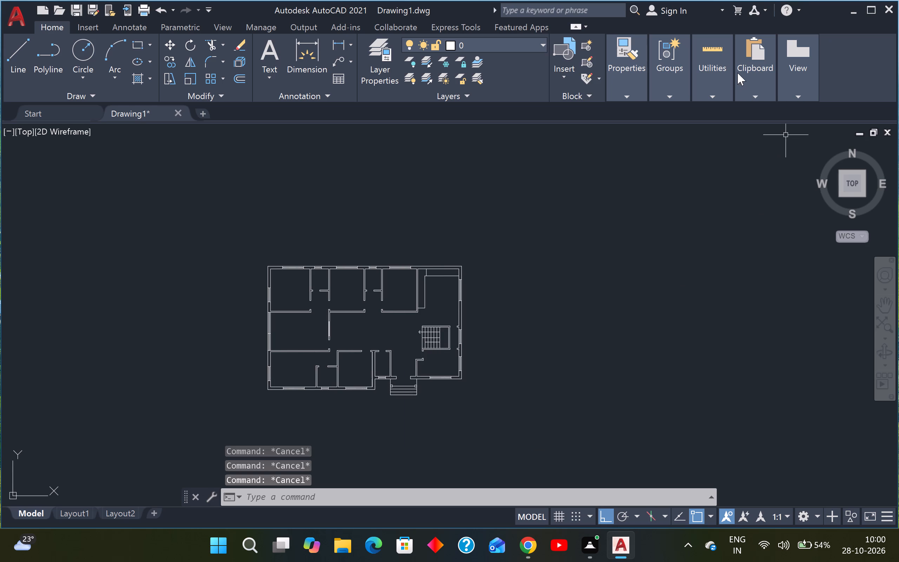
Examine the sizes of the entrance, corridor, room and door openings across the floor plan with the Quick measure tool.
{"action": "left_click", "coordinate": [718, 54]}
{"action": "left_click", "coordinate": [699, 115]}
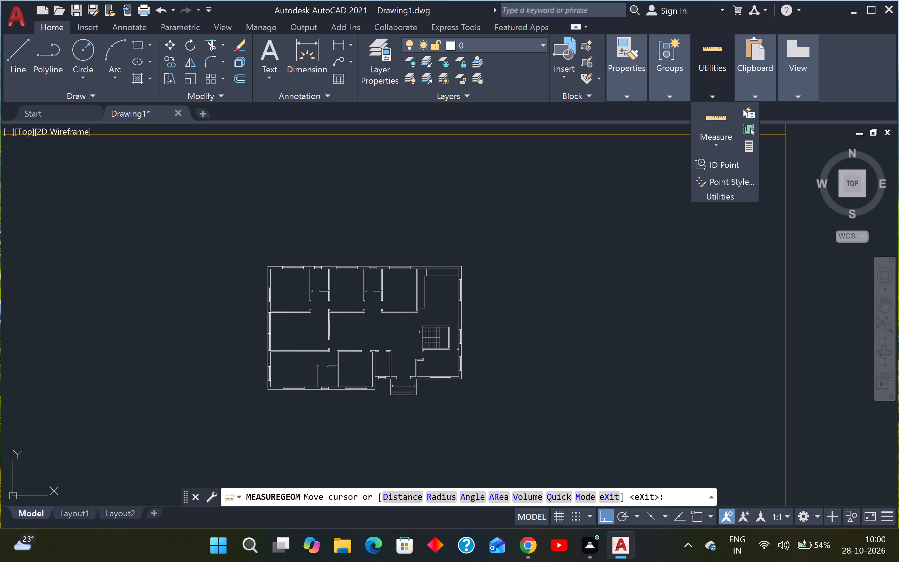
{"action": "scroll", "coordinate": [393, 370], "scroll_direction": "up", "scroll_amount": 1}
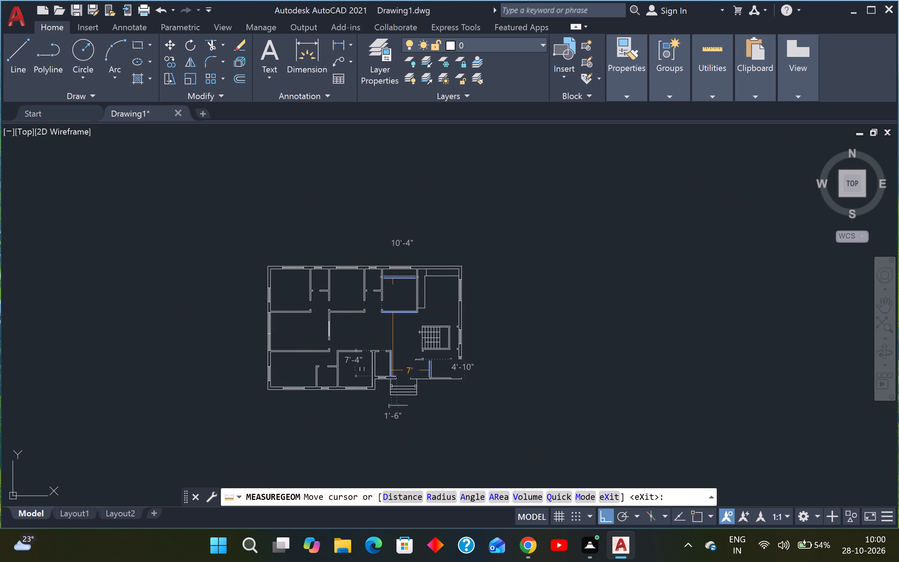
{"action": "scroll", "coordinate": [393, 370], "scroll_direction": "up", "scroll_amount": 4}
{"action": "scroll", "coordinate": [450, 389], "scroll_direction": "down", "scroll_amount": 2}
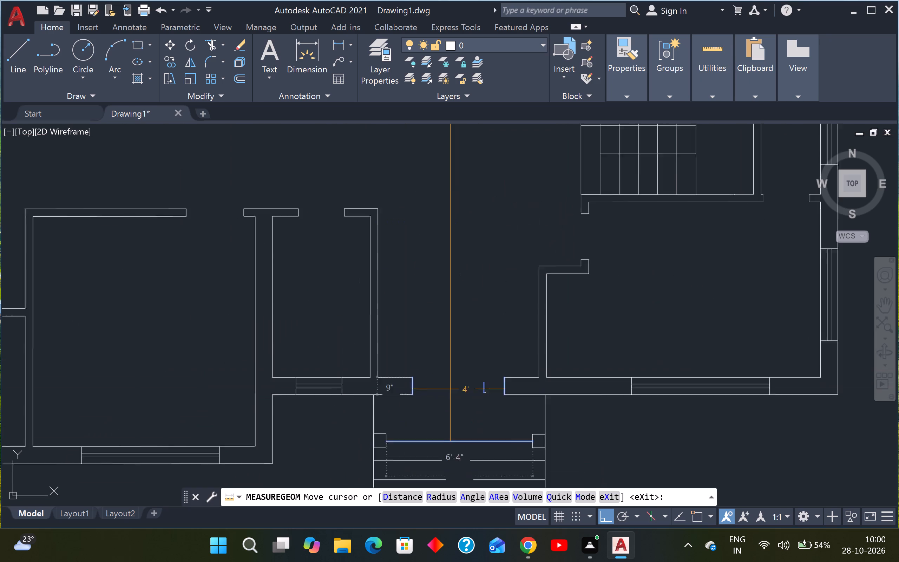
{"action": "scroll", "coordinate": [450, 389], "scroll_direction": "down", "scroll_amount": 1}
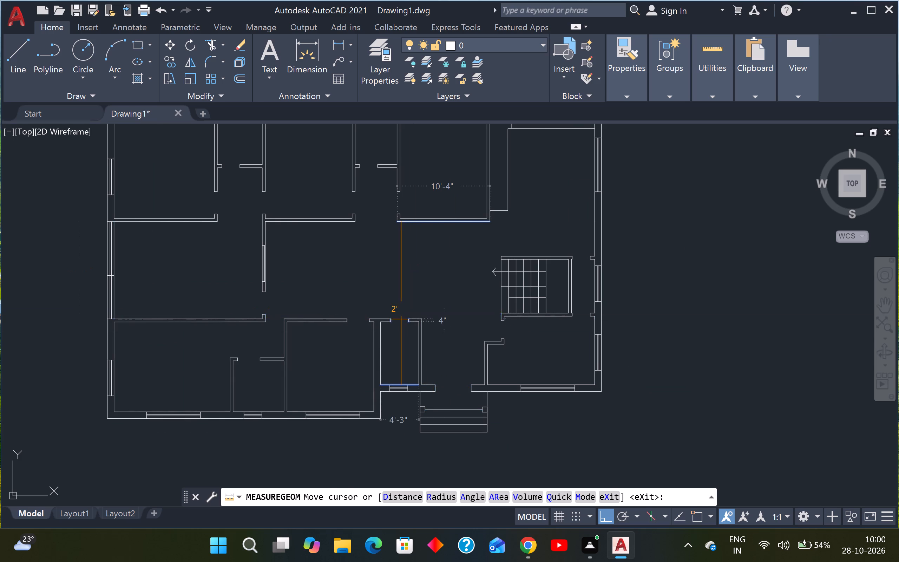
{"action": "scroll", "coordinate": [401, 320], "scroll_direction": "up", "scroll_amount": 2}
{"action": "scroll", "coordinate": [302, 326], "scroll_direction": "down", "scroll_amount": 2}
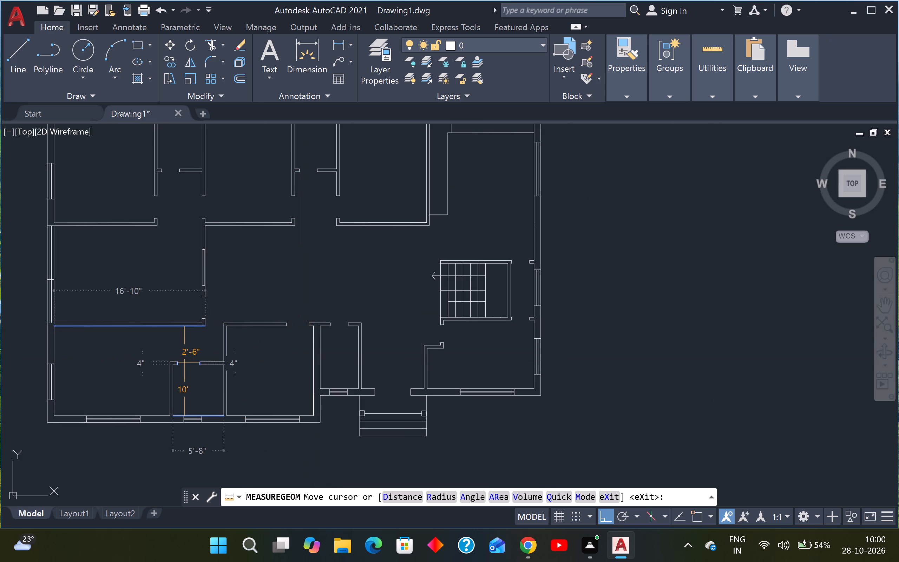
{"action": "scroll", "coordinate": [184, 364], "scroll_direction": "up", "scroll_amount": 1}
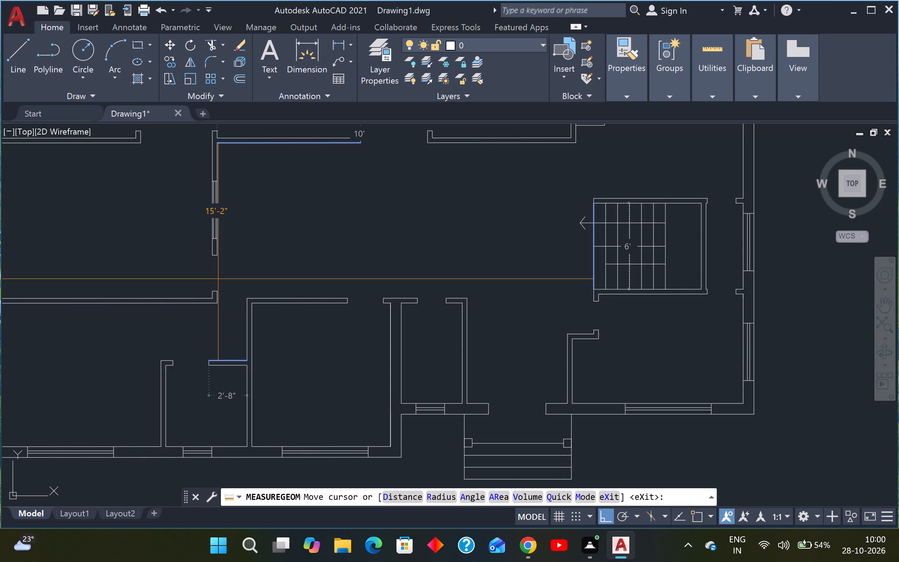
{"action": "scroll", "coordinate": [217, 279], "scroll_direction": "down", "scroll_amount": 2}
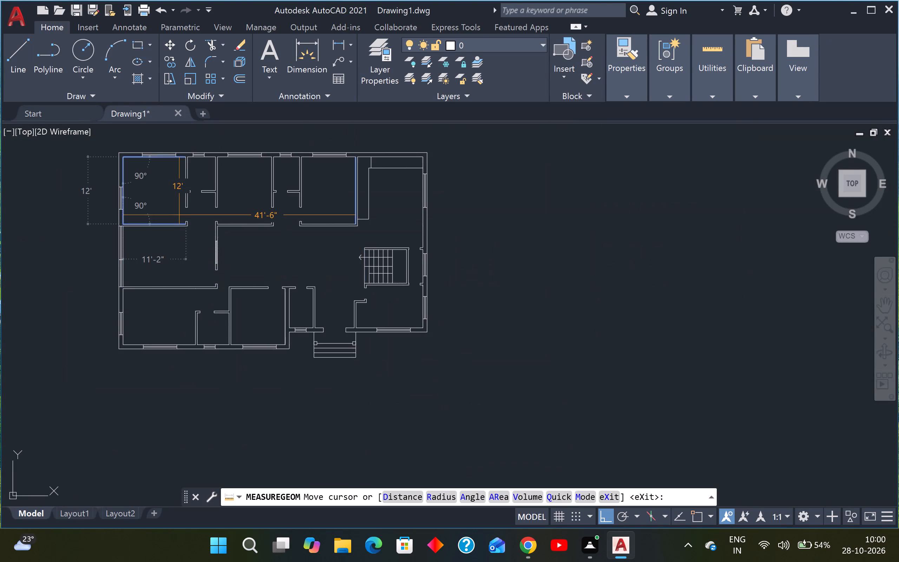
{"action": "scroll", "coordinate": [174, 216], "scroll_direction": "up", "scroll_amount": 3}
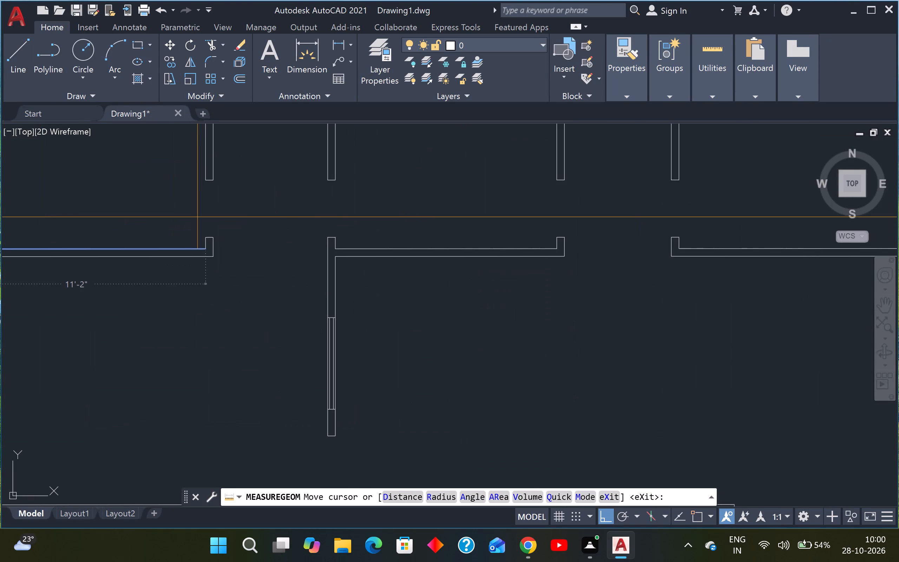
{"action": "scroll", "coordinate": [208, 218], "scroll_direction": "down", "scroll_amount": 2}
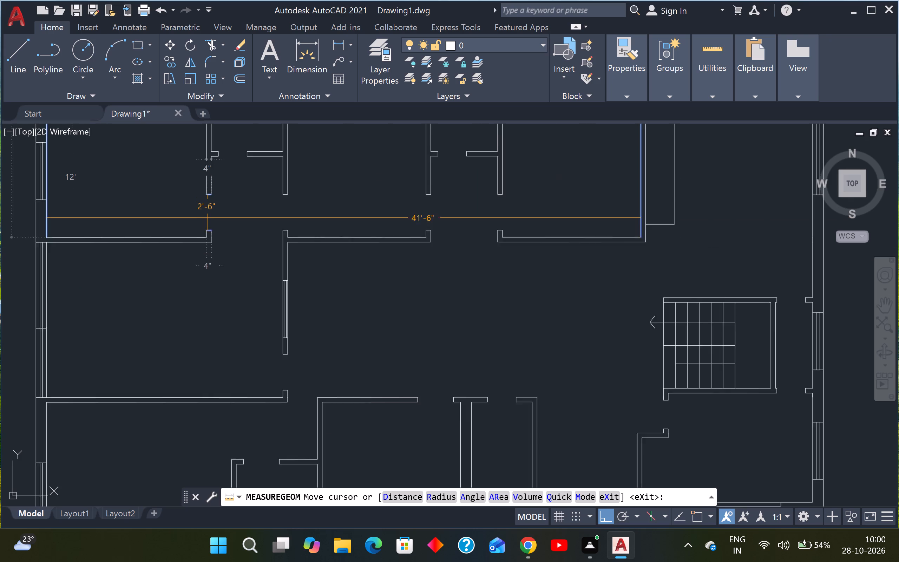
{"action": "scroll", "coordinate": [227, 177], "scroll_direction": "up", "scroll_amount": 1}
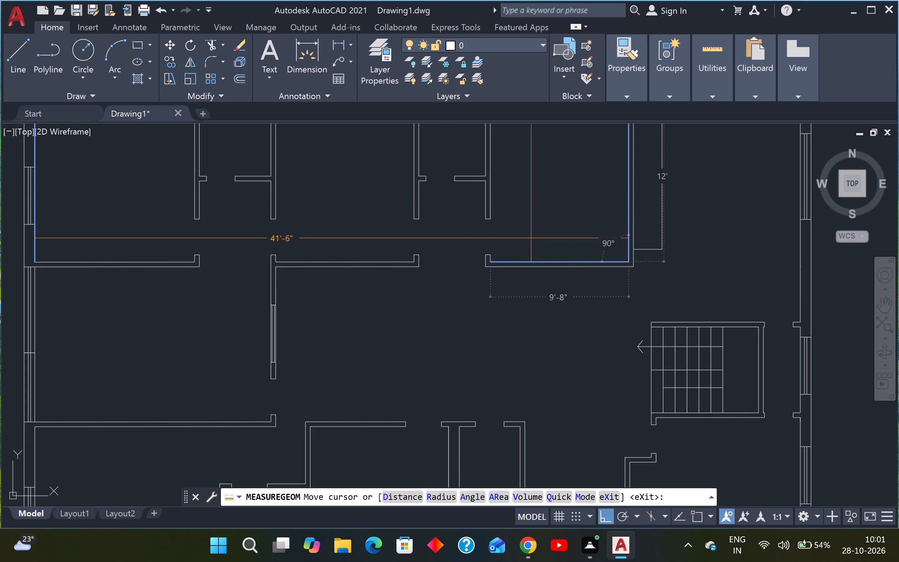
{"action": "scroll", "coordinate": [630, 270], "scroll_direction": "down", "scroll_amount": 2}
{"action": "key", "text": "Escape"}
{"action": "scroll", "coordinate": [619, 296], "scroll_direction": "down", "scroll_amount": 1}
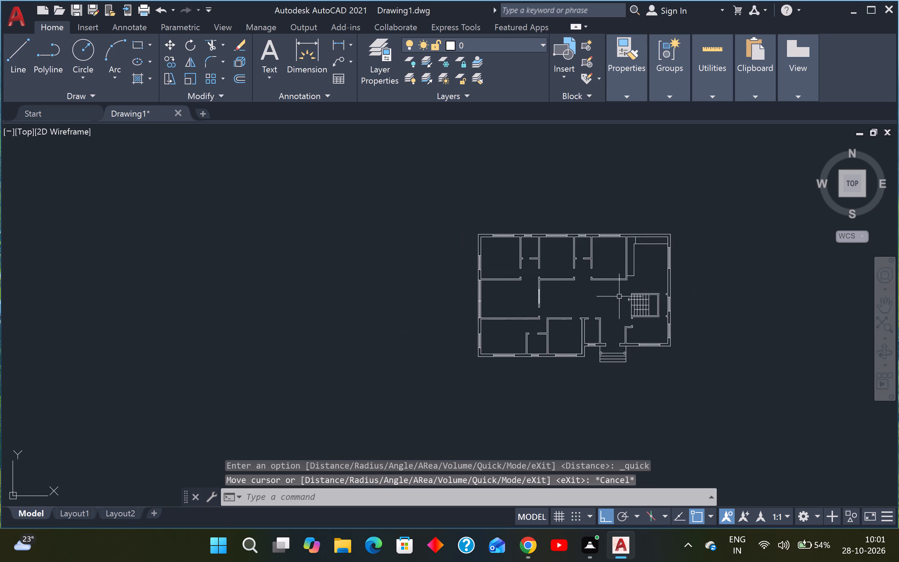
{"action": "middle_click_drag", "start_coordinate": [618, 303], "coordinate": [208, 324]}
{"action": "key", "text": "Escape"}
{"action": "key", "text": "Escape"}
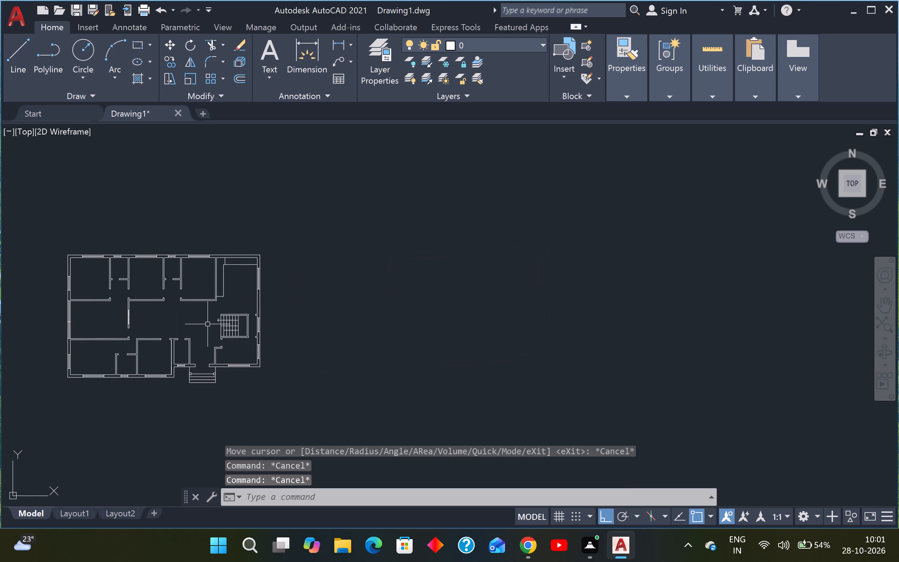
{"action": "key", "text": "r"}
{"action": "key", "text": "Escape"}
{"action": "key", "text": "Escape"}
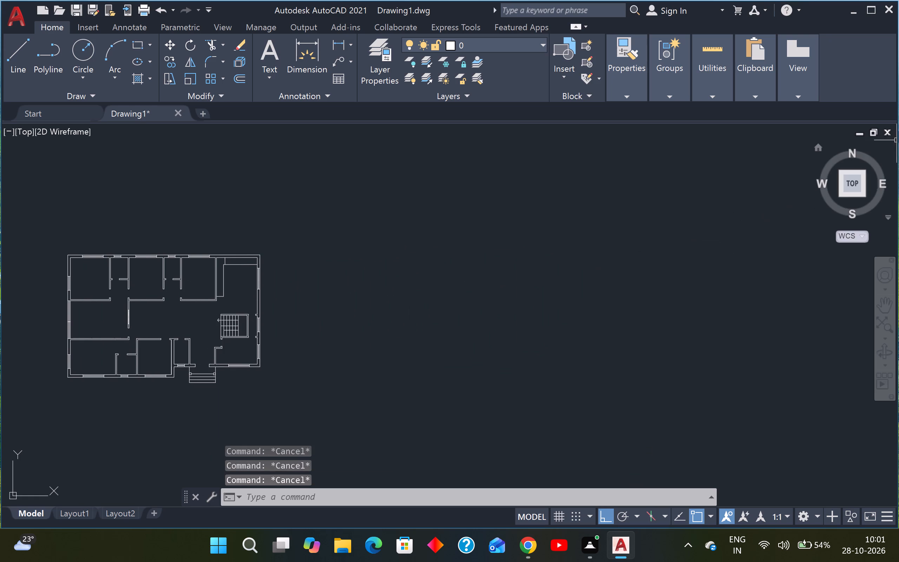
Place four Door - Imperial blocks from the architectural tool palette in a row in the empty space east of the floor plan.
{"action": "key", "text": "ctrl+3"}
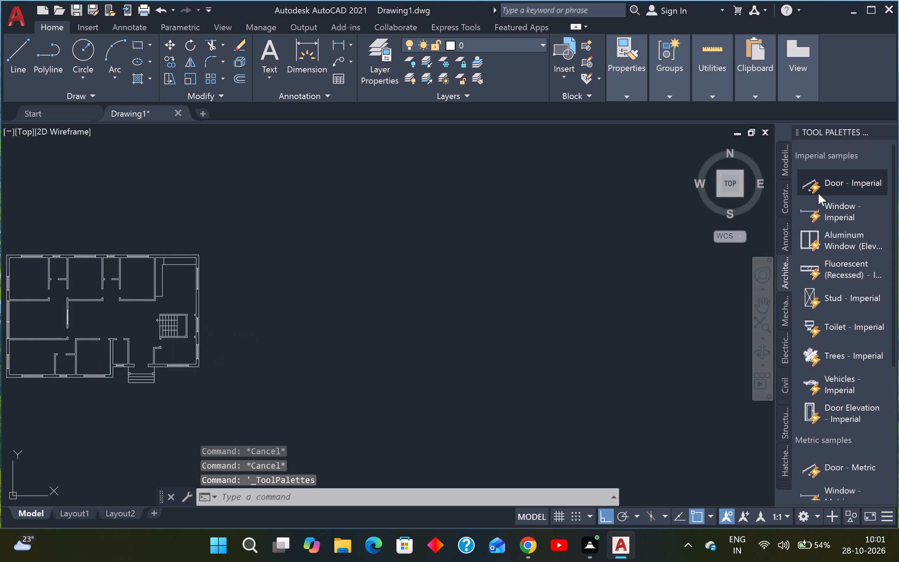
{"action": "left_click_drag", "start_coordinate": [818, 189], "coordinate": [817, 189]}
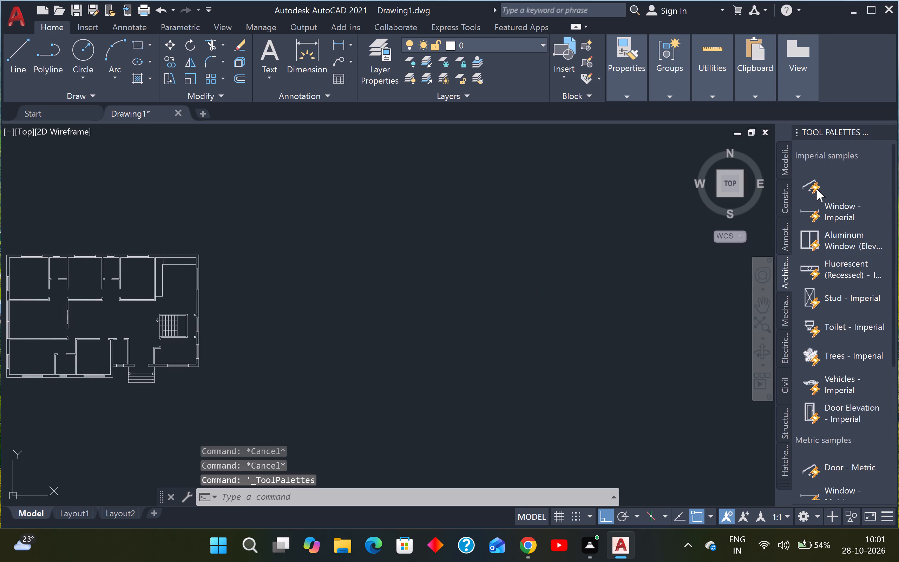
{"action": "left_click_drag", "start_coordinate": [817, 189], "coordinate": [281, 263]}
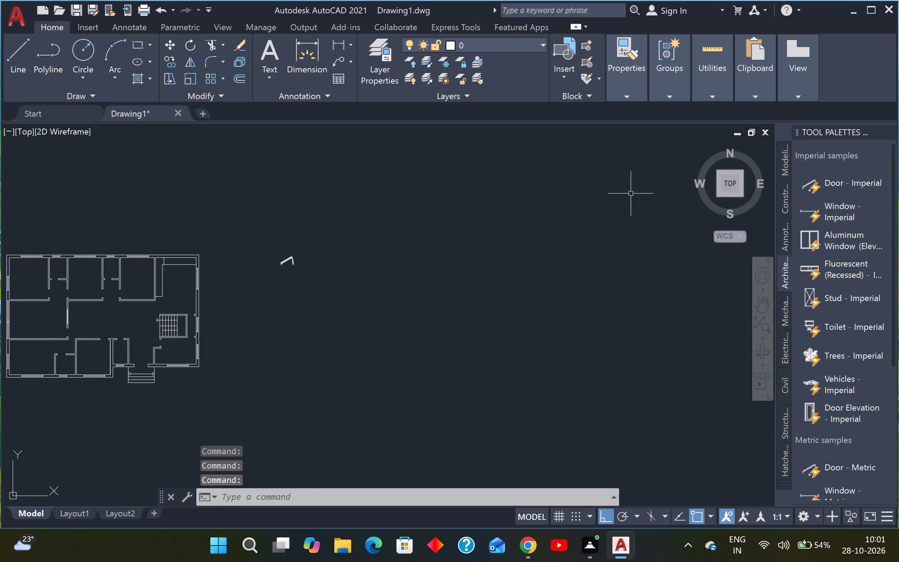
{"action": "left_click_drag", "start_coordinate": [831, 180], "coordinate": [308, 258]}
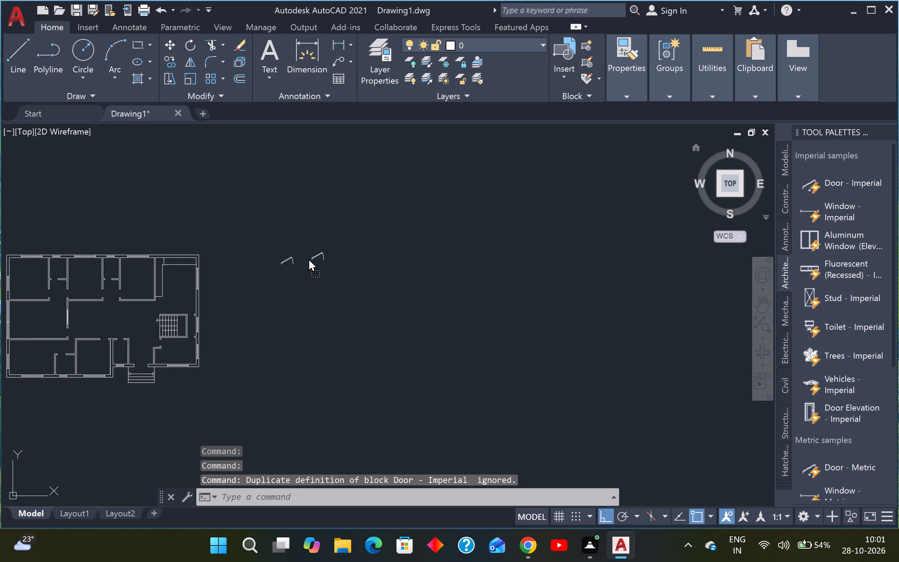
{"action": "left_click_drag", "start_coordinate": [308, 258], "coordinate": [309, 261]}
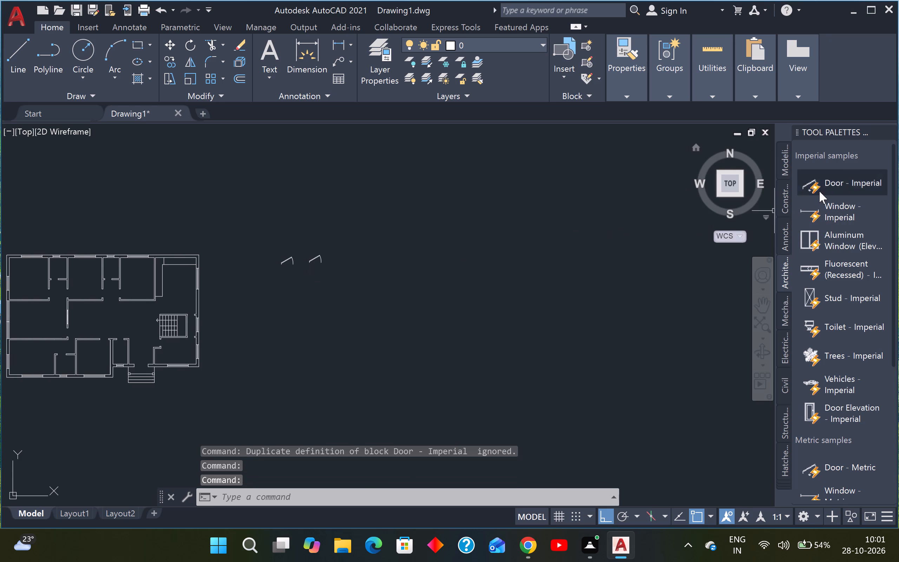
{"action": "left_click_drag", "start_coordinate": [822, 189], "coordinate": [815, 189]}
{"action": "left_click_drag", "start_coordinate": [821, 185], "coordinate": [472, 268]}
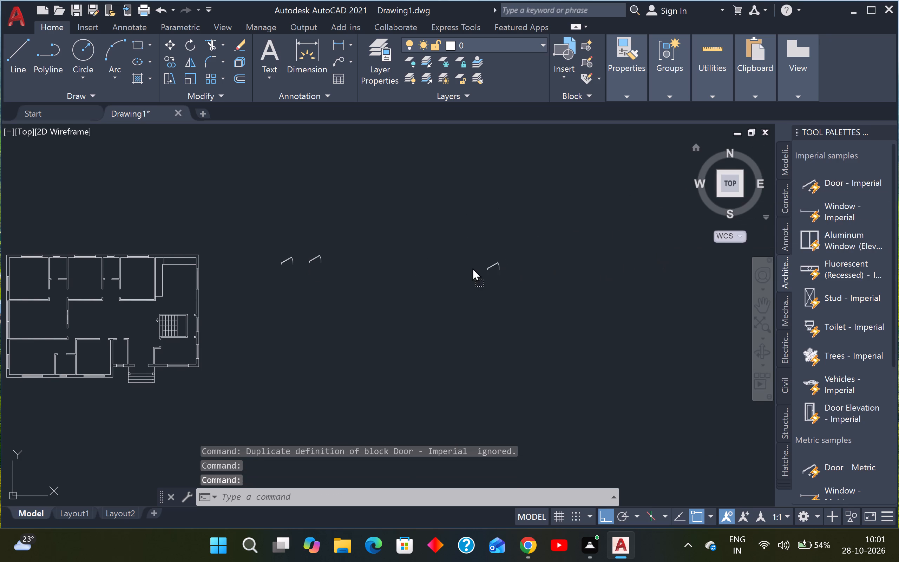
{"action": "left_click_drag", "start_coordinate": [472, 268], "coordinate": [332, 259]}
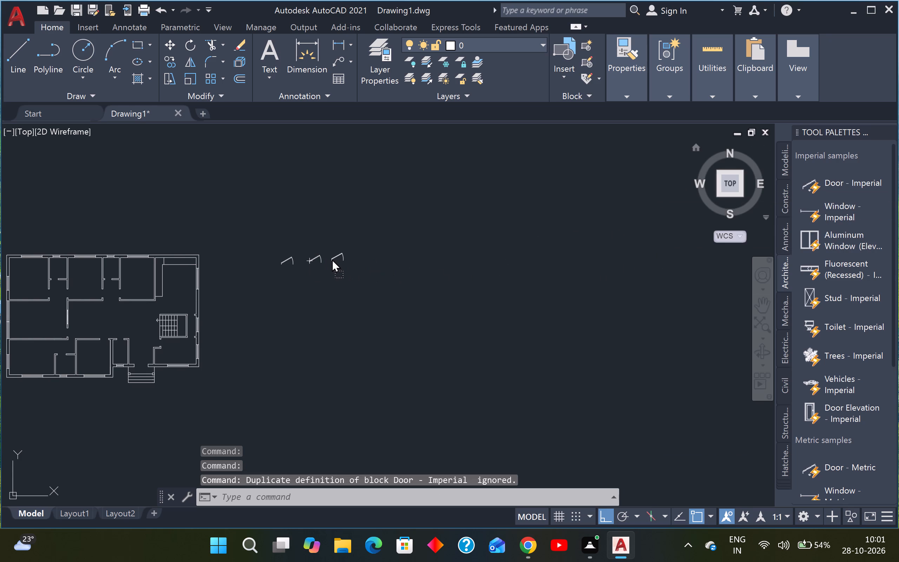
{"action": "left_click_drag", "start_coordinate": [332, 259], "coordinate": [334, 259]}
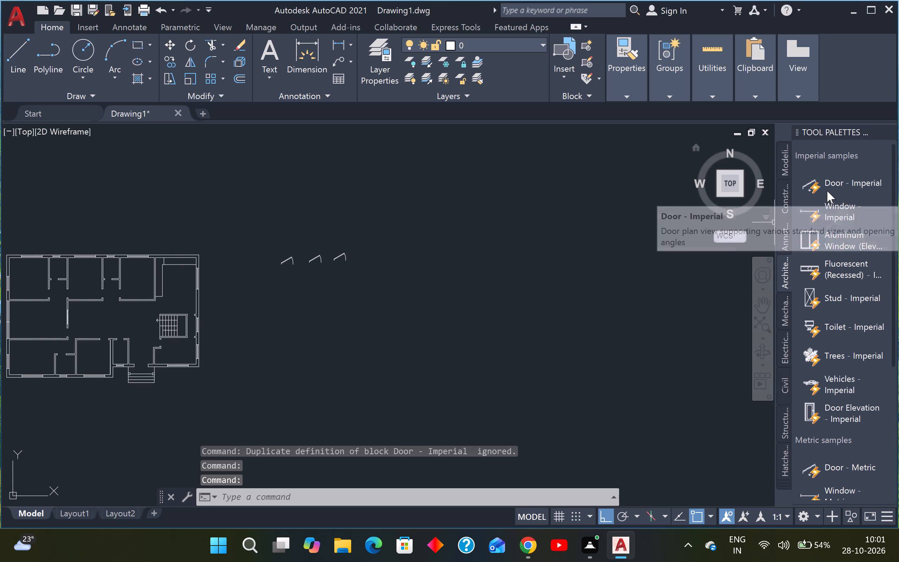
{"action": "left_click_drag", "start_coordinate": [827, 187], "coordinate": [356, 258]}
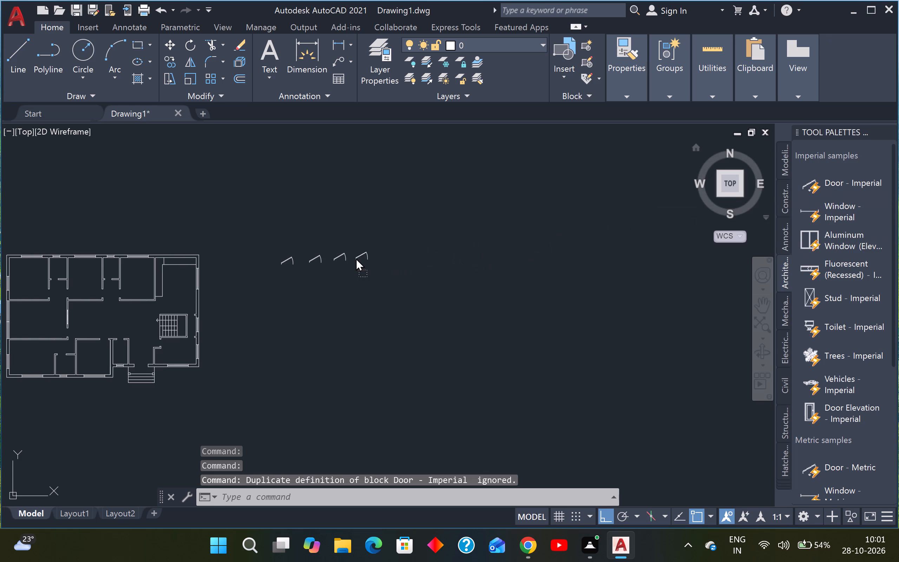
{"action": "left_click_drag", "start_coordinate": [356, 258], "coordinate": [362, 259]}
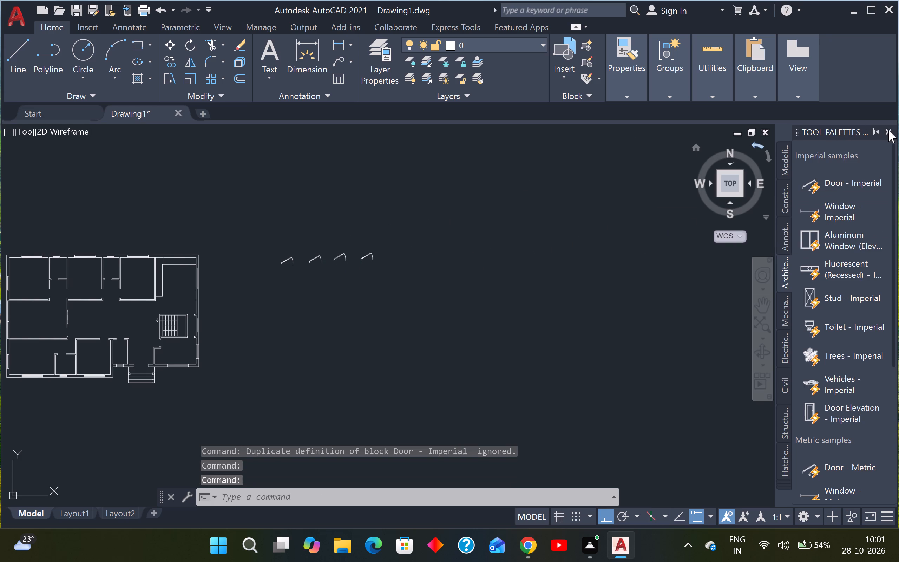
{"action": "left_click", "coordinate": [892, 131]}
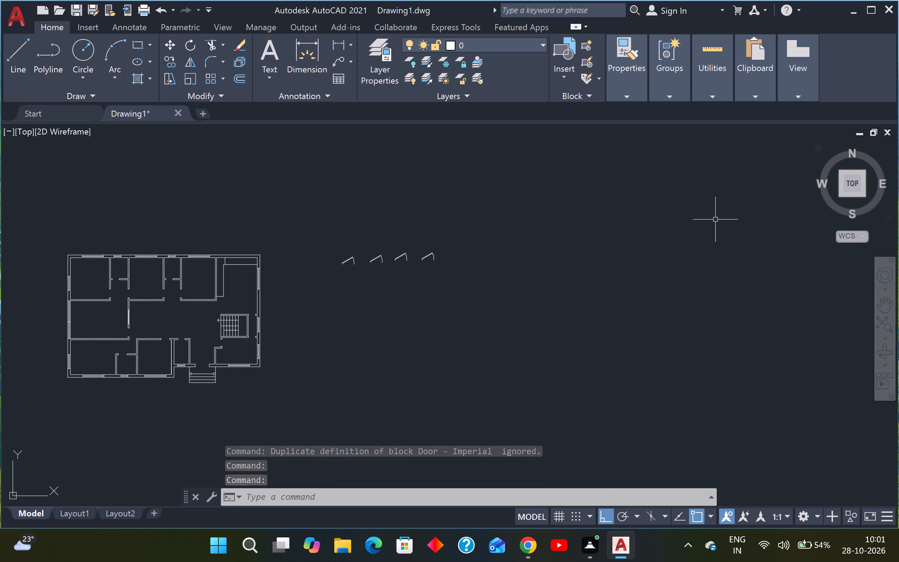
Draw a 4' horizontal reference line just below the rightmost door block.
{"action": "type", "text": "L"}
{"action": "key", "text": "space"}
{"action": "scroll", "coordinate": [427, 274], "scroll_direction": "up", "scroll_amount": 2}
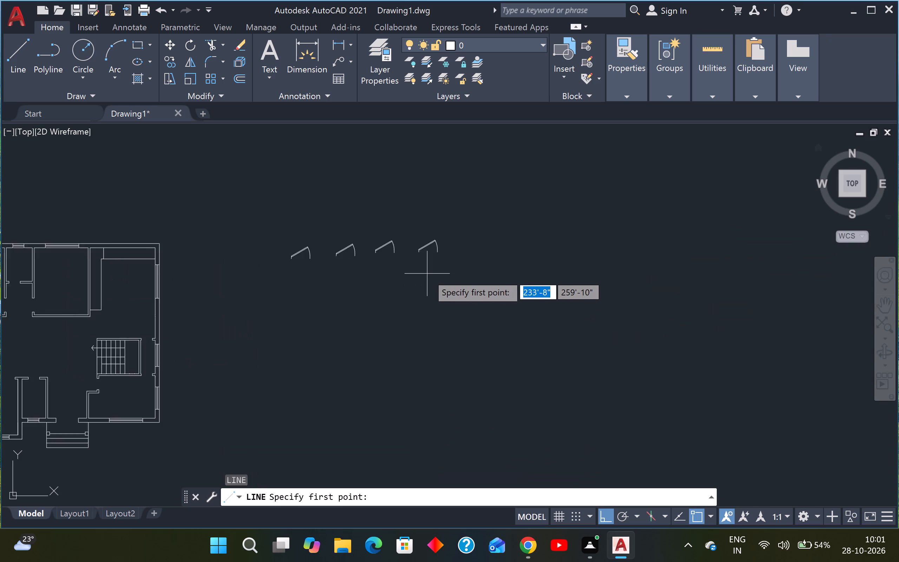
{"action": "middle_click_drag", "start_coordinate": [435, 277], "coordinate": [462, 283]}
{"action": "scroll", "coordinate": [461, 285], "scroll_direction": "down", "scroll_amount": 2}
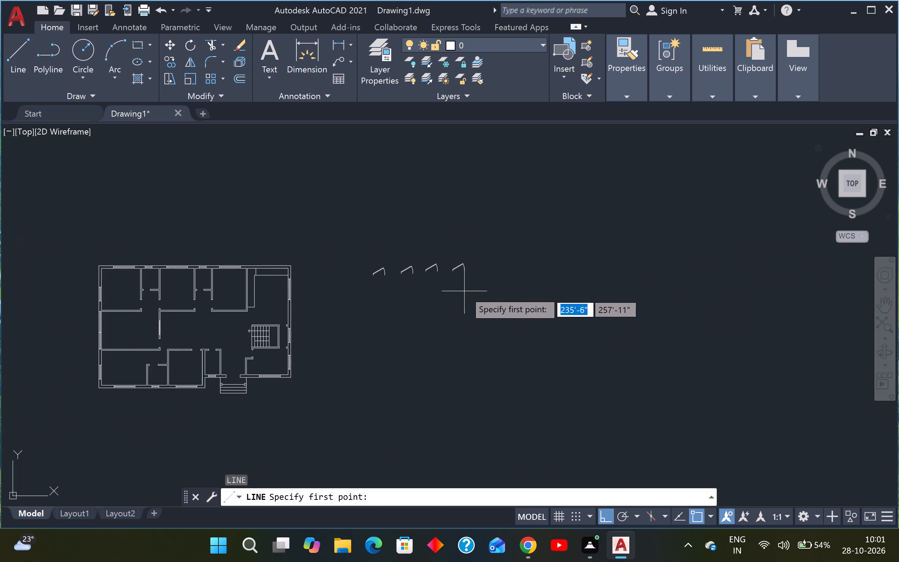
{"action": "scroll", "coordinate": [467, 283], "scroll_direction": "up", "scroll_amount": 3}
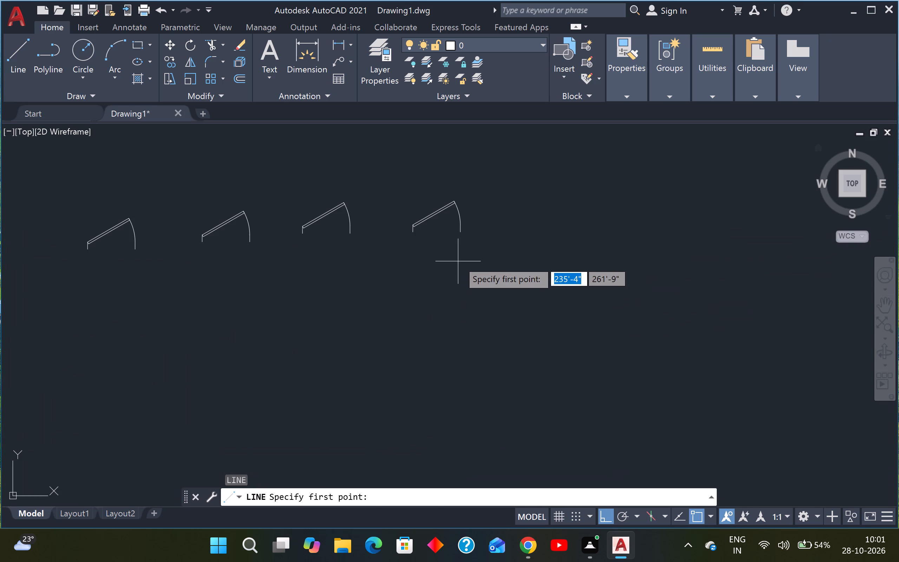
{"action": "left_click", "coordinate": [464, 249]}
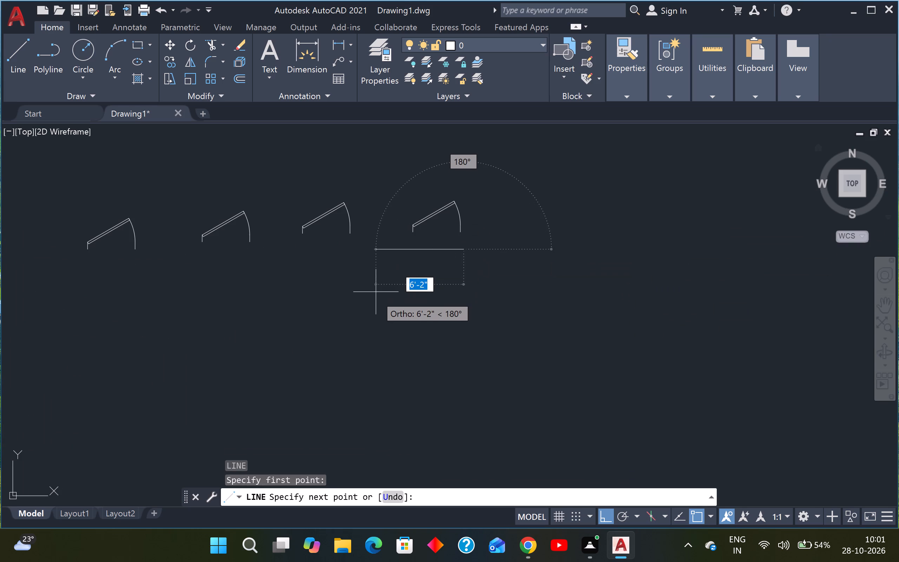
{"action": "type", "text": "4'"}
{"action": "key", "text": "Return"}
{"action": "key", "text": "Escape"}
Draw a 3' horizontal reference line just below the third door block from the left.
{"action": "type", "text": "L"}
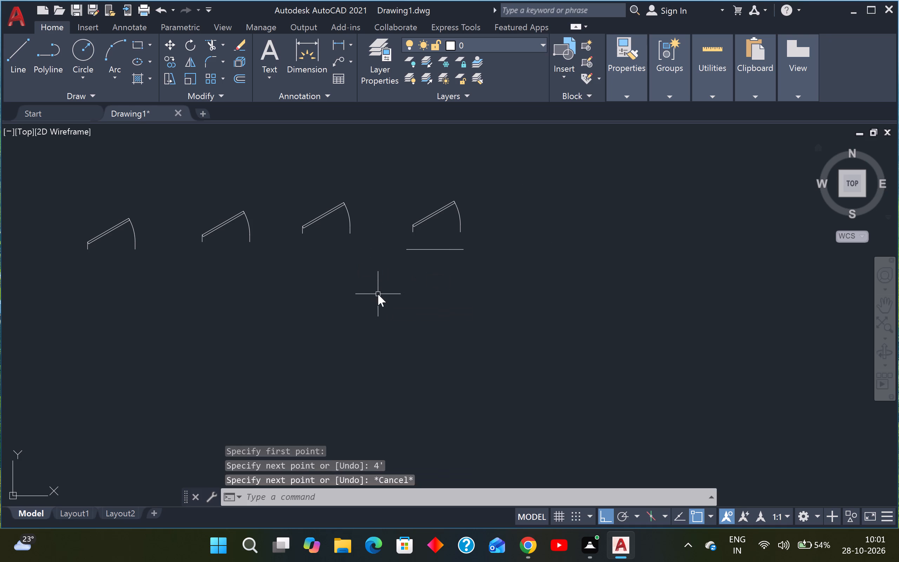
{"action": "key", "text": "space"}
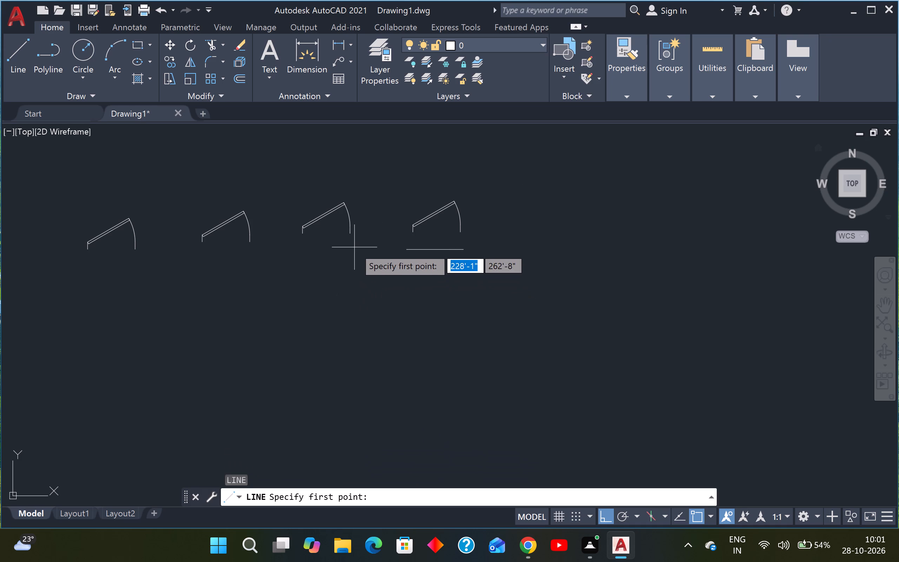
{"action": "left_click", "coordinate": [360, 248]}
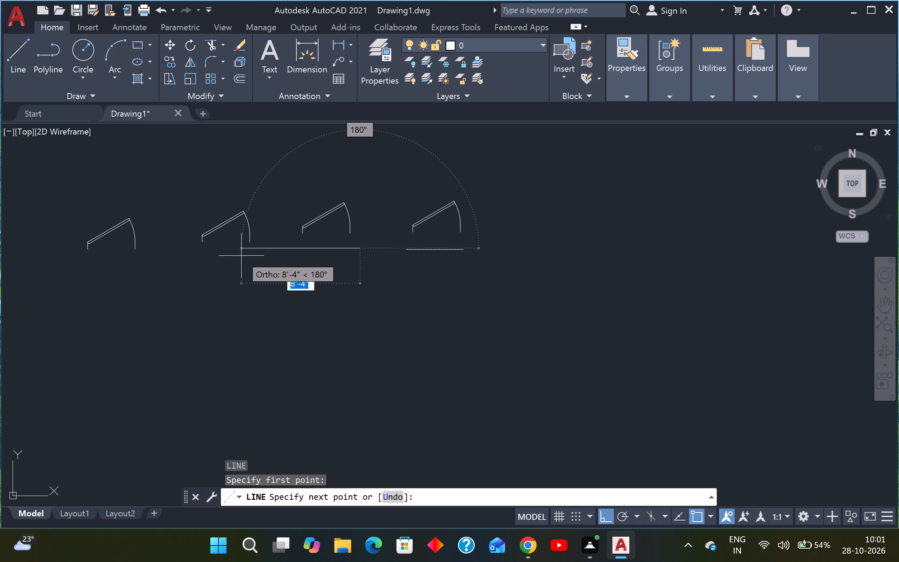
{"action": "type", "text": "3'"}
{"action": "key", "text": "Return"}
{"action": "key", "text": "Escape"}
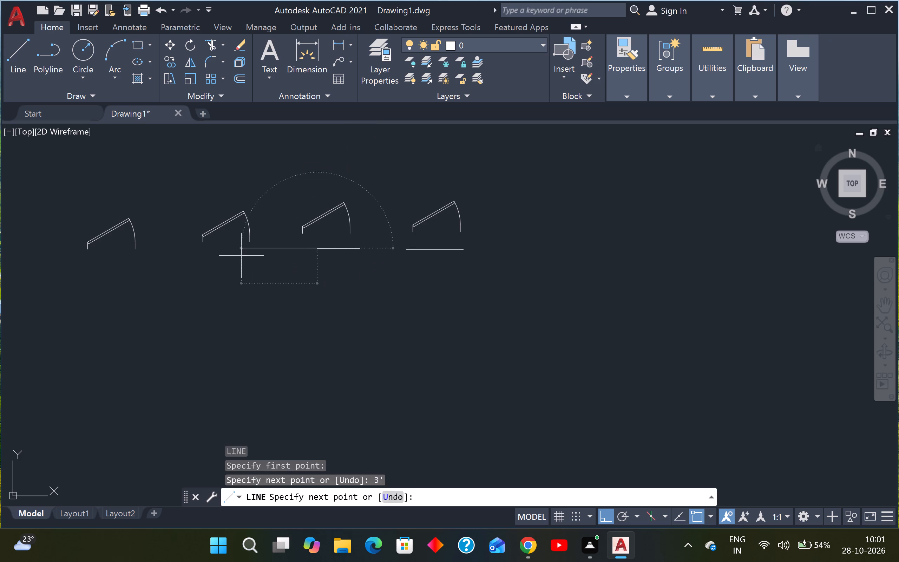
Draw a 2'6" horizontal reference line just below the second door block from the left.
{"action": "key", "text": "space"}
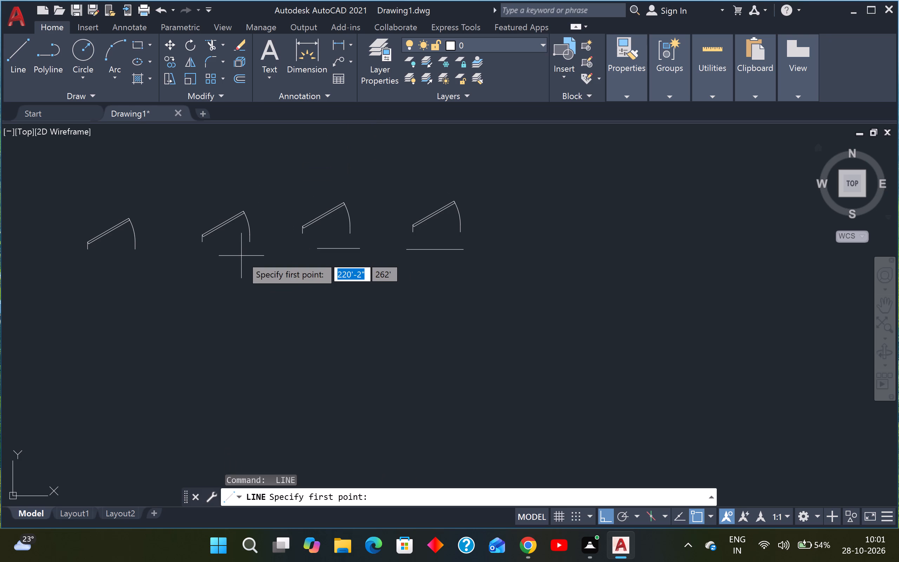
{"action": "left_click", "coordinate": [262, 255]}
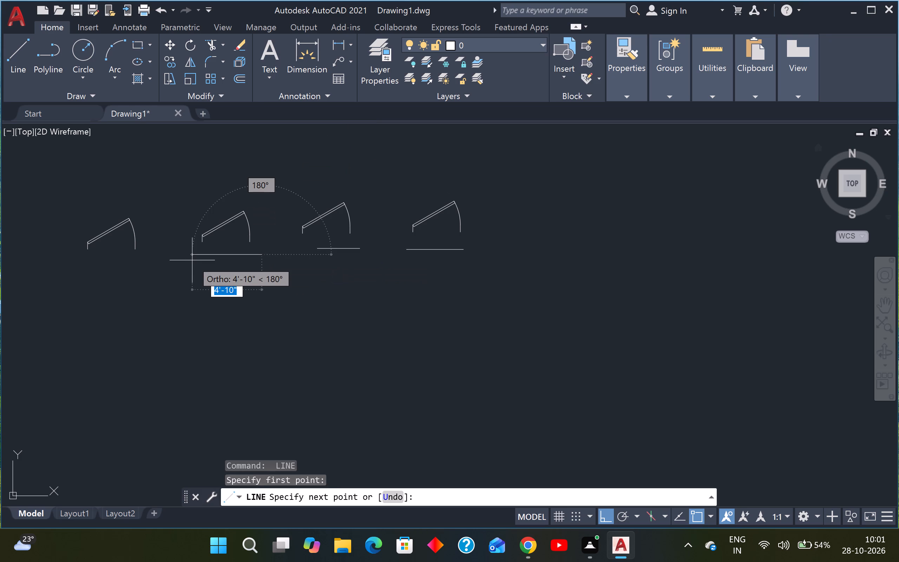
{"action": "type", "text": "2'"}
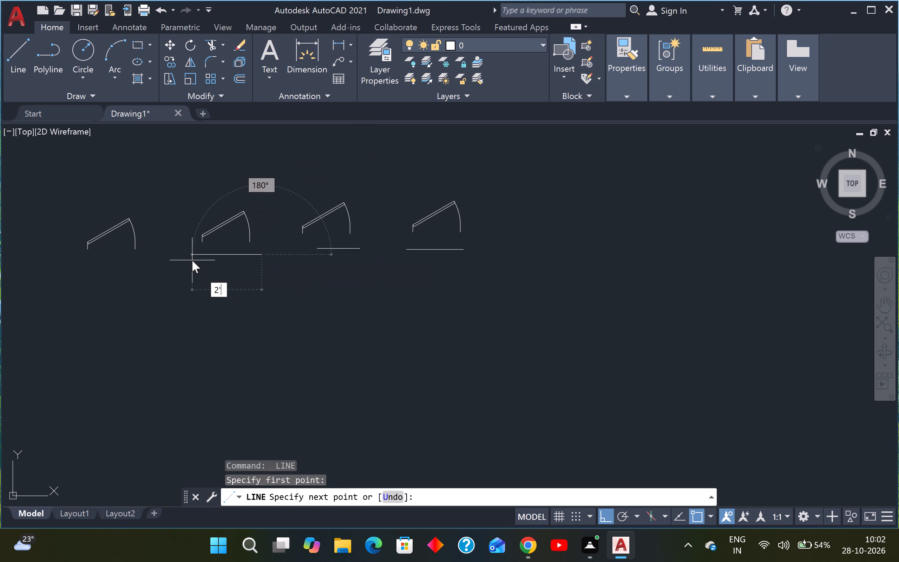
{"action": "key", "text": "6"}
{"action": "key", "text": "shift+quotedbl"}
{"action": "key", "text": "Return"}
{"action": "key", "text": "Escape"}
Draw a 2' horizontal reference line just below the leftmost door block.
{"action": "type", "text": "L"}
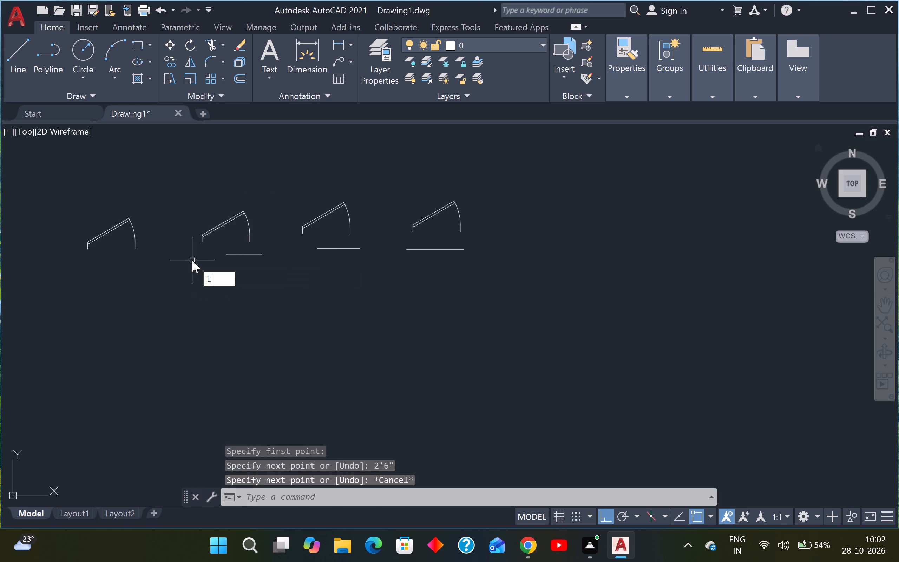
{"action": "key", "text": "space"}
{"action": "left_click", "coordinate": [160, 267]}
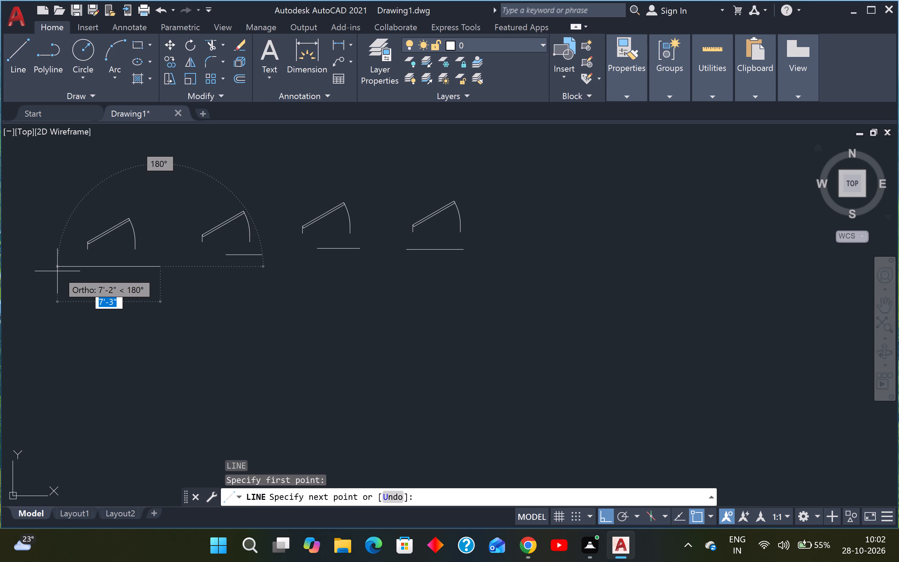
{"action": "type", "text": "2'"}
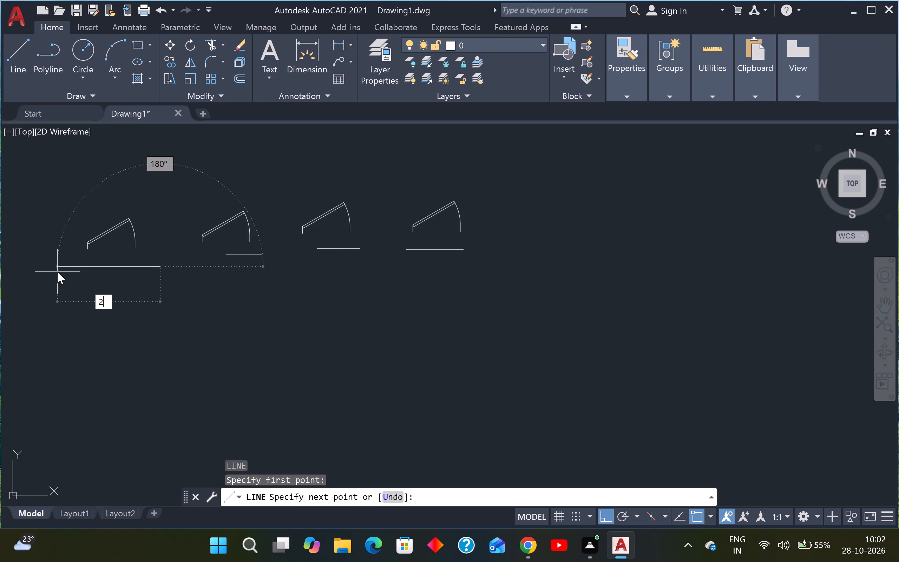
{"action": "key", "text": "Return"}
{"action": "key", "text": "Escape"}
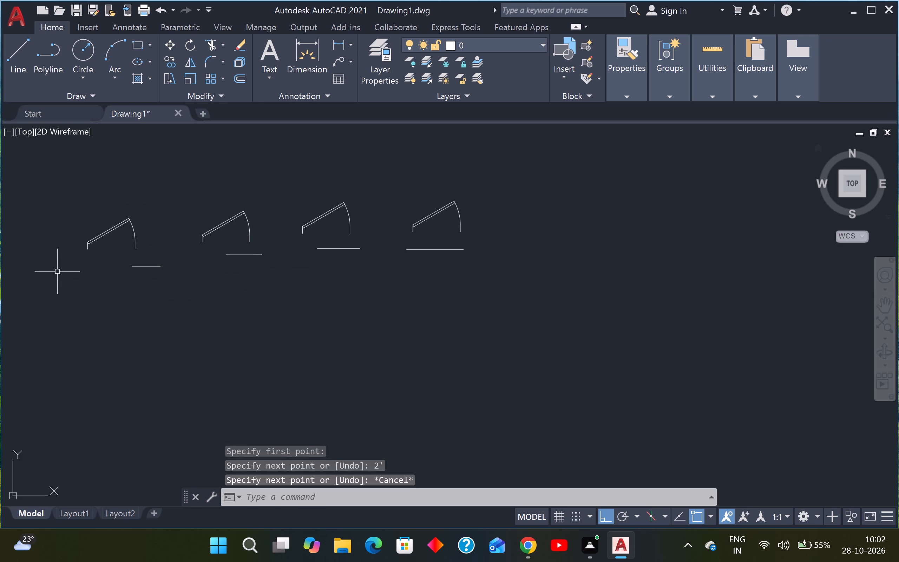
{"action": "key", "text": "Escape"}
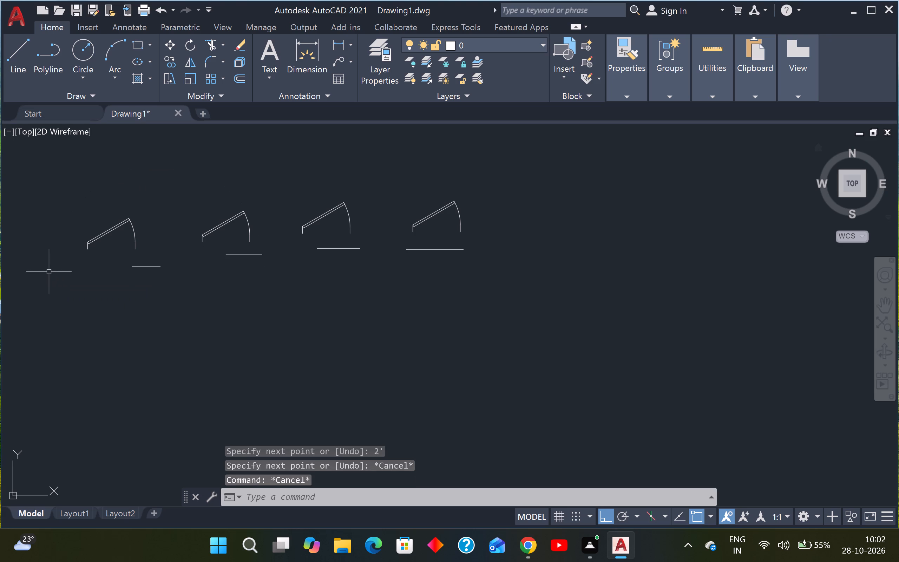
Scale the rightmost door block by reference so its opening width matches the 4' line below it.
{"action": "left_click", "coordinate": [459, 212]}
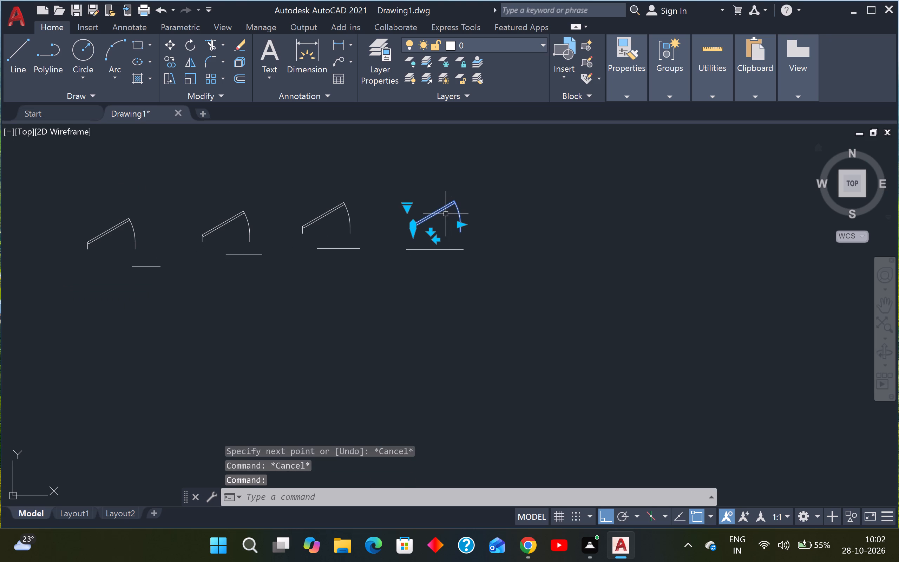
{"action": "type", "text": "SC"}
{"action": "key", "text": "space"}
{"action": "scroll", "coordinate": [418, 237], "scroll_direction": "down", "scroll_amount": 1}
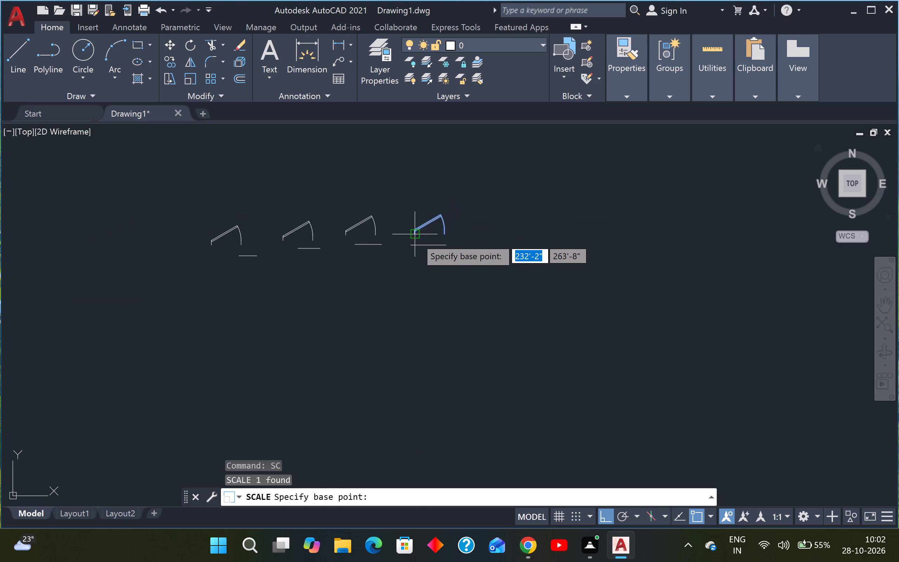
{"action": "scroll", "coordinate": [415, 237], "scroll_direction": "up", "scroll_amount": 3}
{"action": "left_click", "coordinate": [390, 270]}
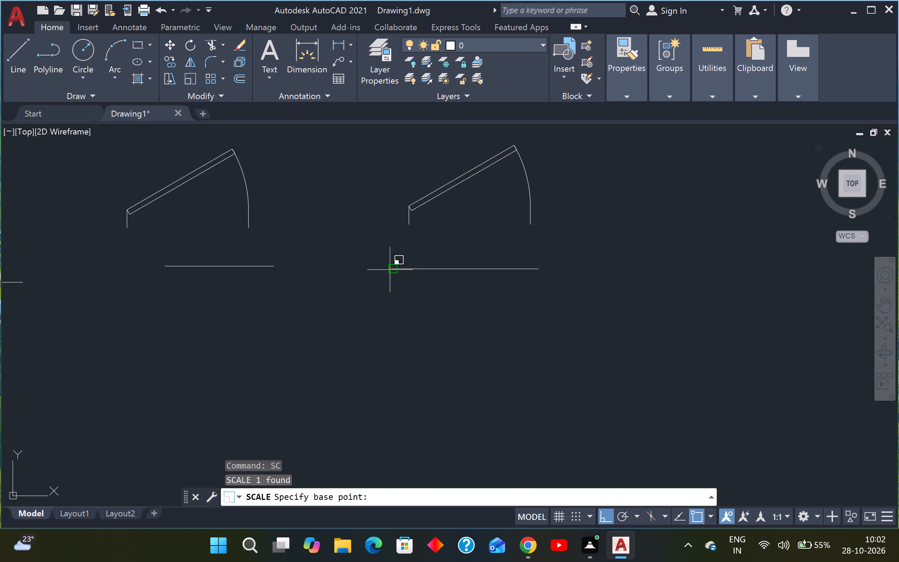
{"action": "type", "text": "R"}
{"action": "key", "text": "space"}
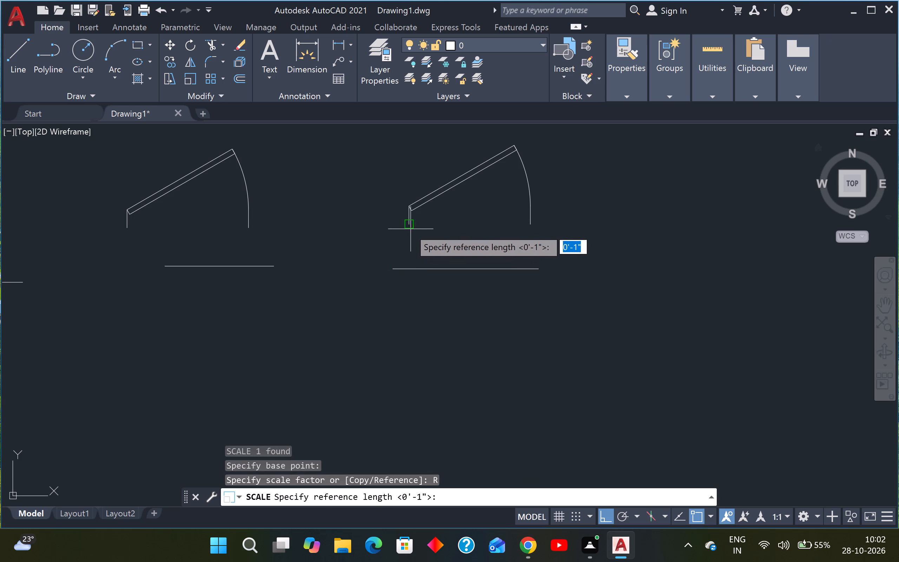
{"action": "left_click", "coordinate": [408, 227]}
{"action": "left_click", "coordinate": [530, 220]}
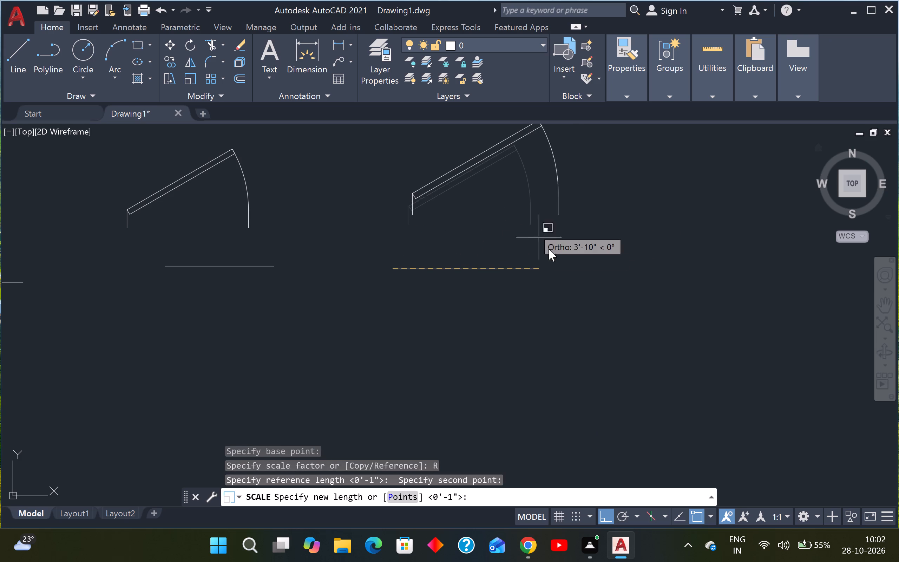
{"action": "left_click", "coordinate": [538, 270]}
{"action": "scroll", "coordinate": [531, 270], "scroll_direction": "down", "scroll_amount": 3}
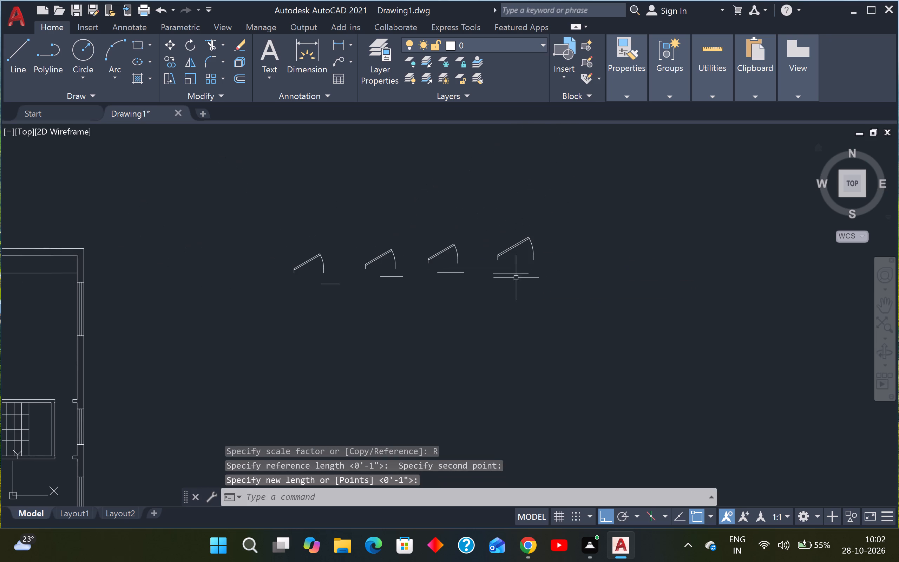
{"action": "scroll", "coordinate": [454, 269], "scroll_direction": "up", "scroll_amount": 2}
{"action": "key", "text": "Escape"}
{"action": "key", "text": "Escape"}
Scale the third door block from the left by reference so its opening width matches the 3' line below it.
{"action": "left_click", "coordinate": [425, 220]}
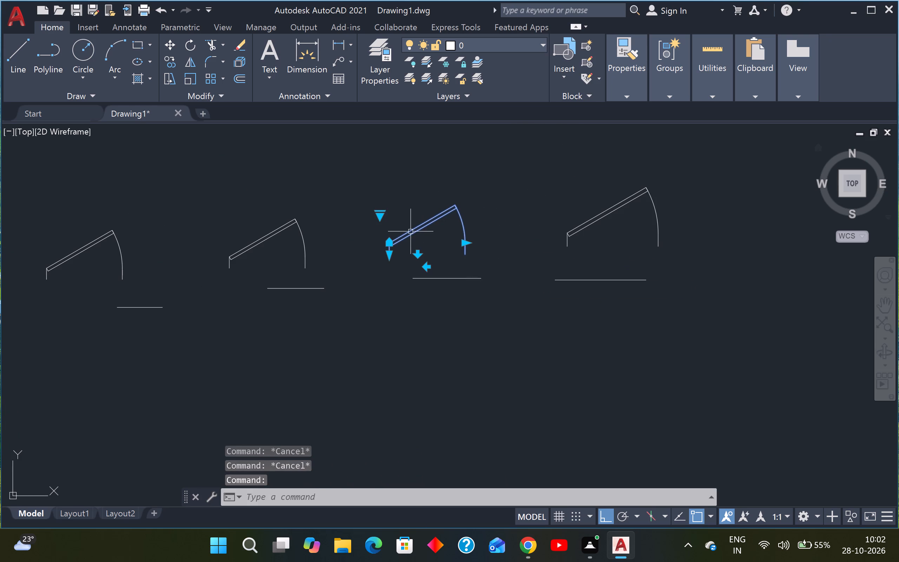
{"action": "key", "text": "s"}
{"action": "key", "text": "c"}
{"action": "key", "text": "space"}
{"action": "scroll", "coordinate": [405, 276], "scroll_direction": "down", "scroll_amount": 1}
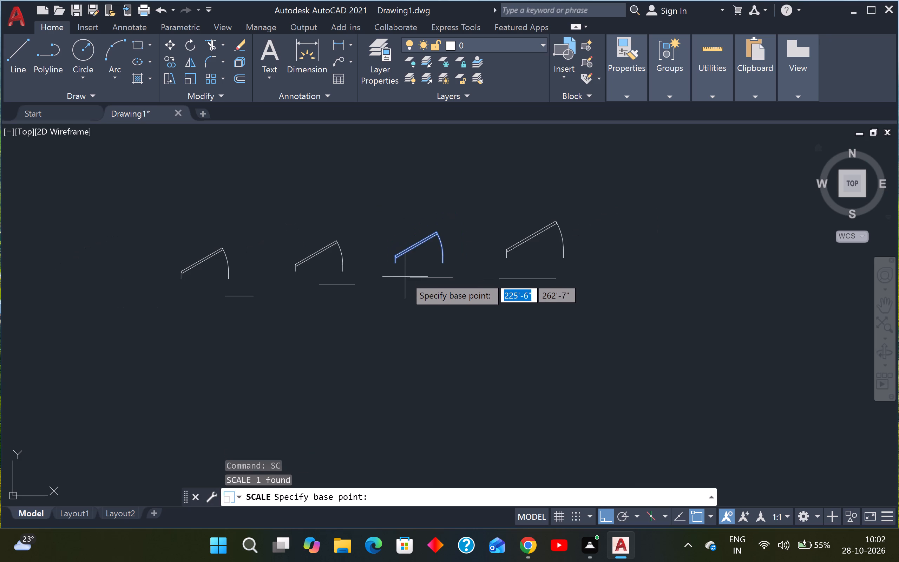
{"action": "scroll", "coordinate": [406, 283], "scroll_direction": "up", "scroll_amount": 2}
{"action": "left_click", "coordinate": [419, 271]}
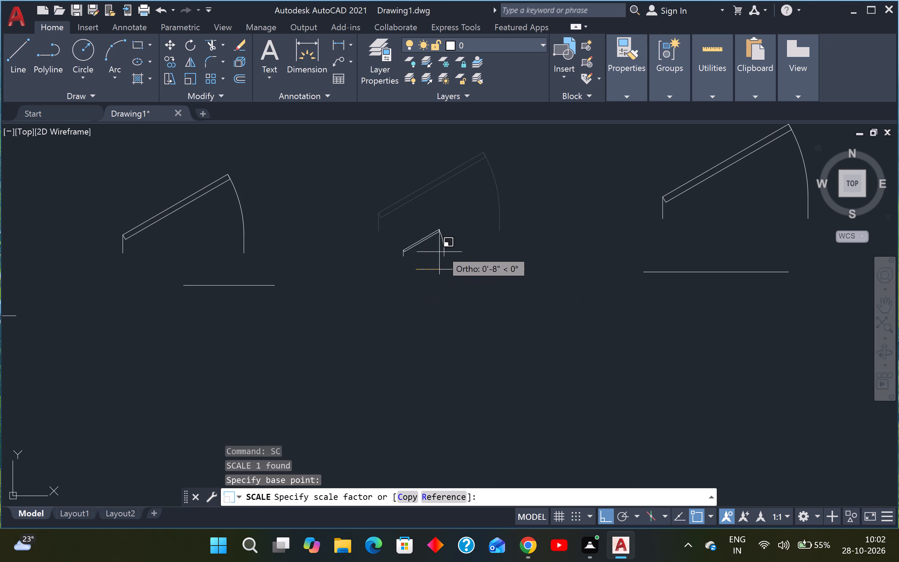
{"action": "type", "text": "R"}
{"action": "key", "text": "space"}
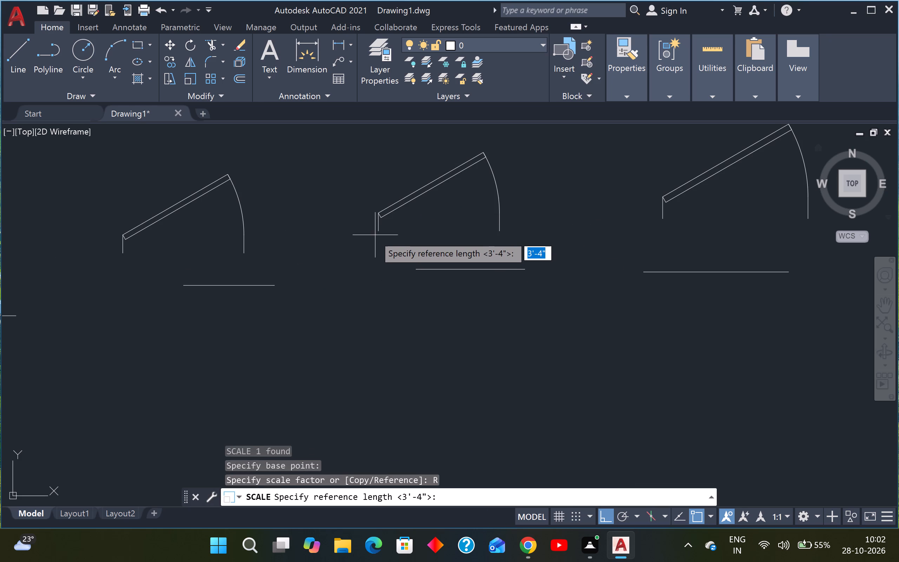
{"action": "left_click", "coordinate": [375, 231]}
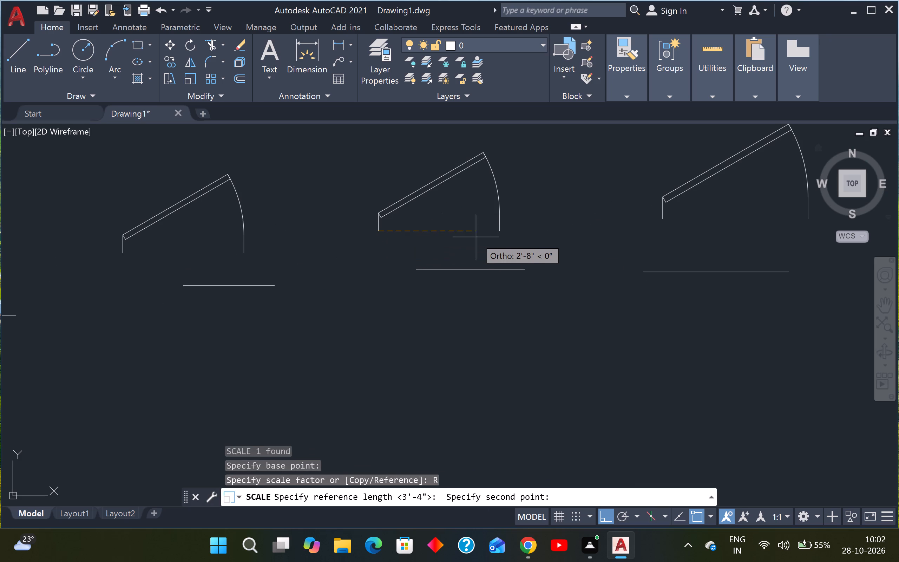
{"action": "left_click", "coordinate": [499, 230]}
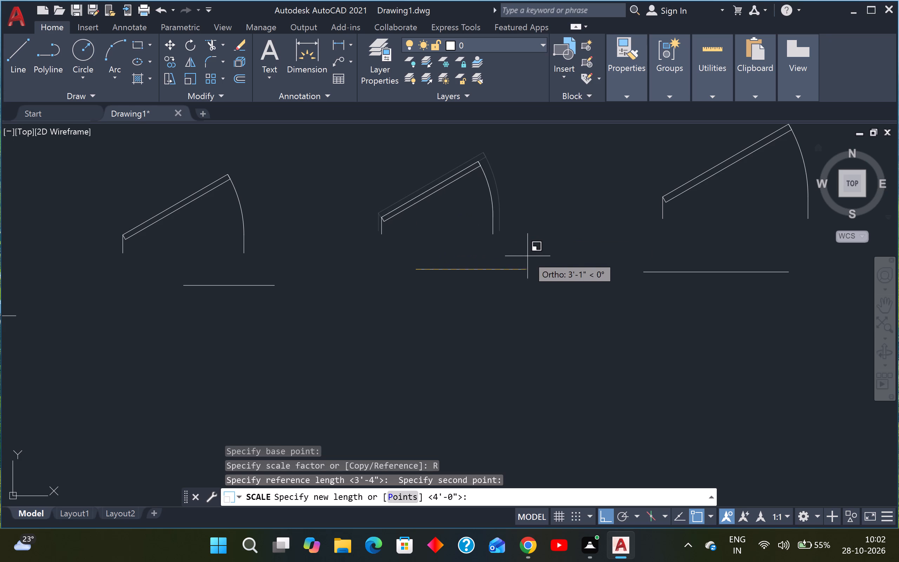
{"action": "left_click", "coordinate": [528, 268]}
{"action": "scroll", "coordinate": [520, 269], "scroll_direction": "down", "scroll_amount": 3}
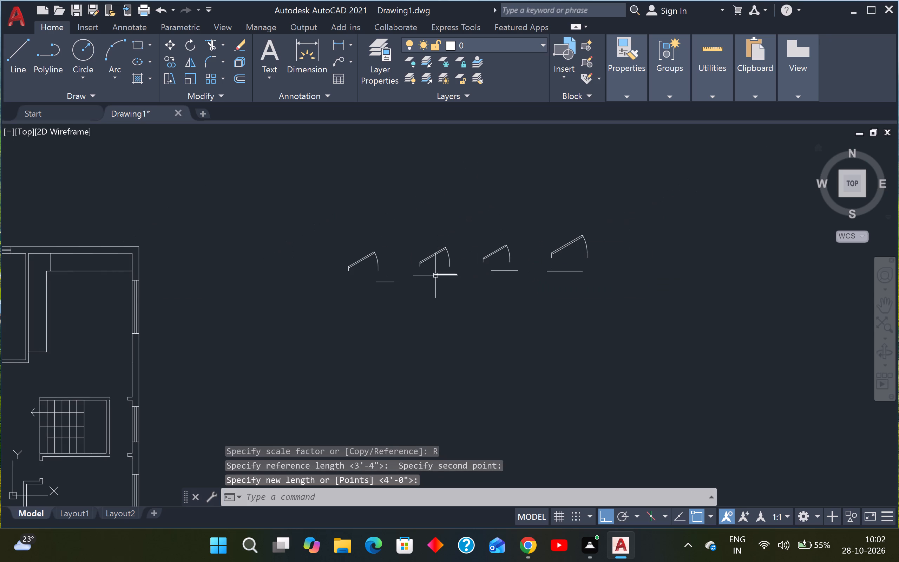
{"action": "key", "text": "Escape"}
{"action": "key", "text": "Escape"}
Scale the second door block from the left by reference so its opening width matches the 2'6" line below it.
{"action": "scroll", "coordinate": [440, 255], "scroll_direction": "up", "scroll_amount": 2}
{"action": "left_click", "coordinate": [455, 218]}
{"action": "left_click", "coordinate": [429, 239]}
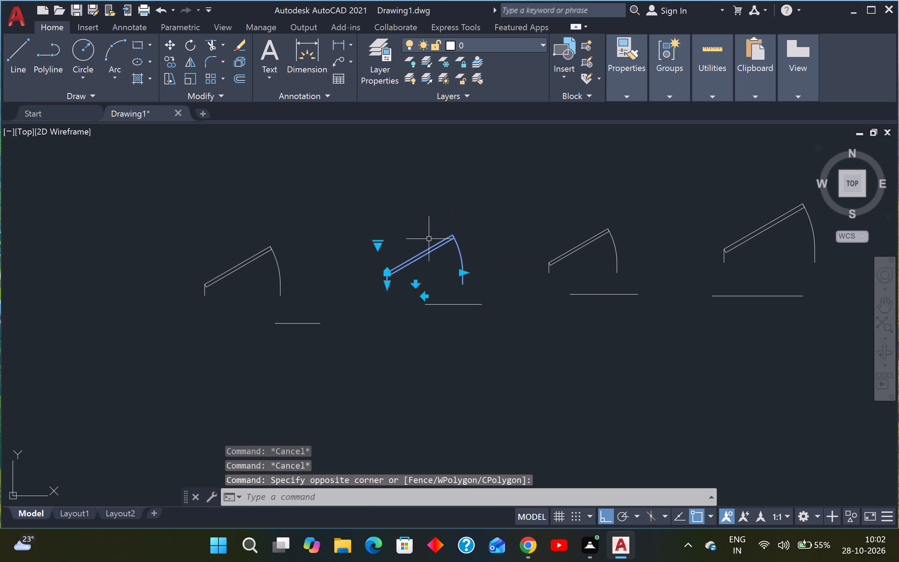
{"action": "type", "text": "SC"}
{"action": "key", "text": "space"}
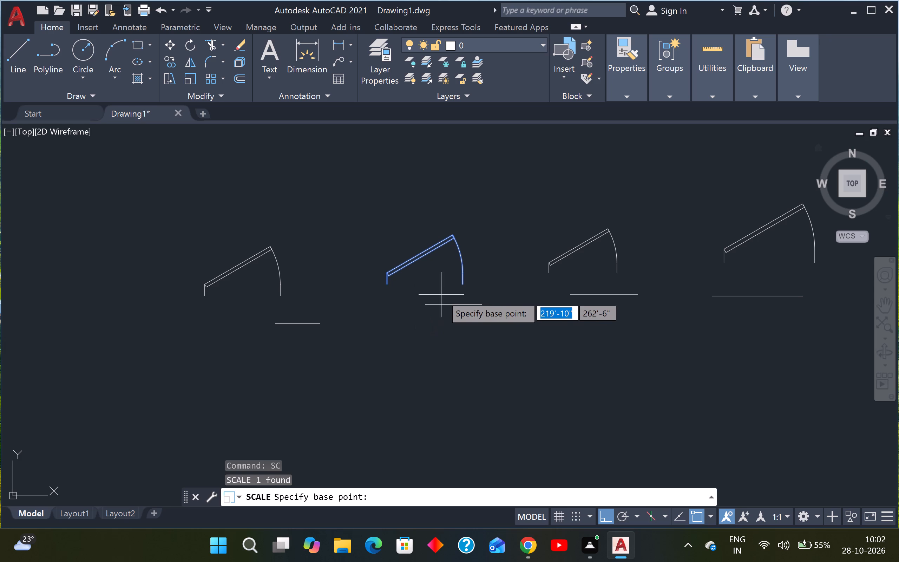
{"action": "left_click", "coordinate": [426, 308]}
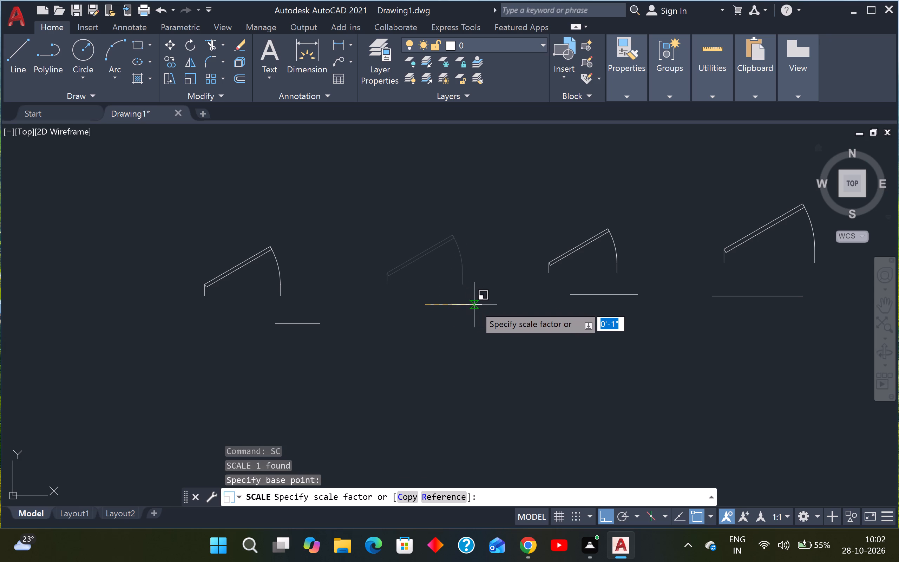
{"action": "type", "text": "R"}
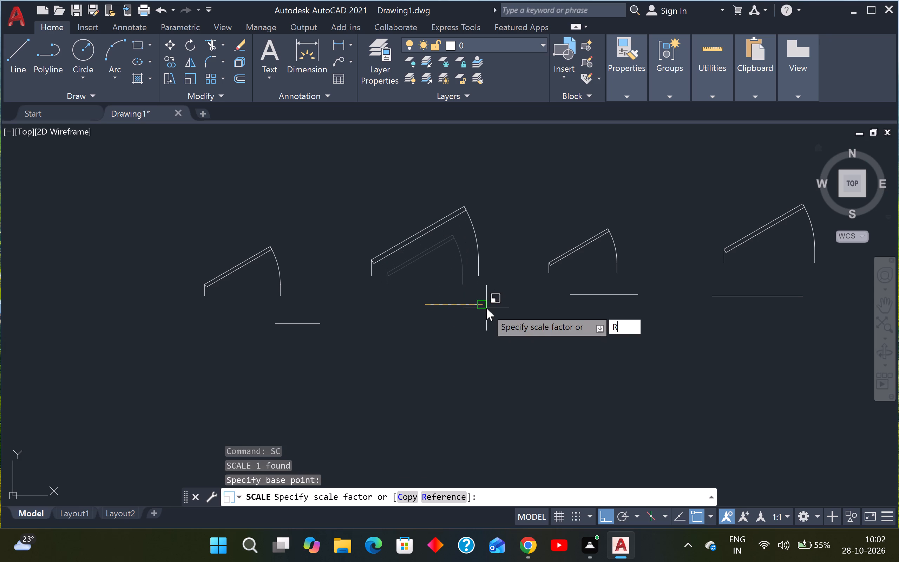
{"action": "key", "text": "space"}
{"action": "scroll", "coordinate": [385, 291], "scroll_direction": "up", "scroll_amount": 2}
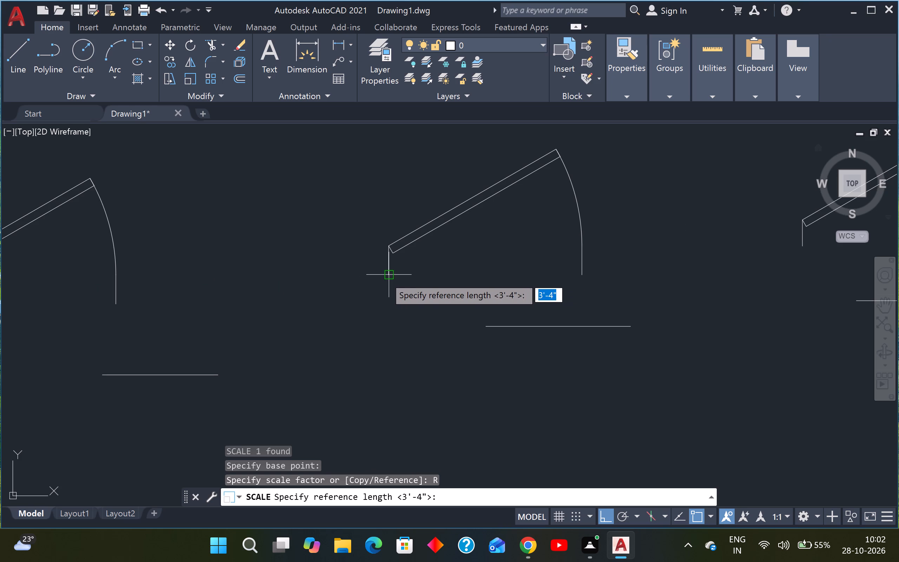
{"action": "left_click", "coordinate": [385, 276]}
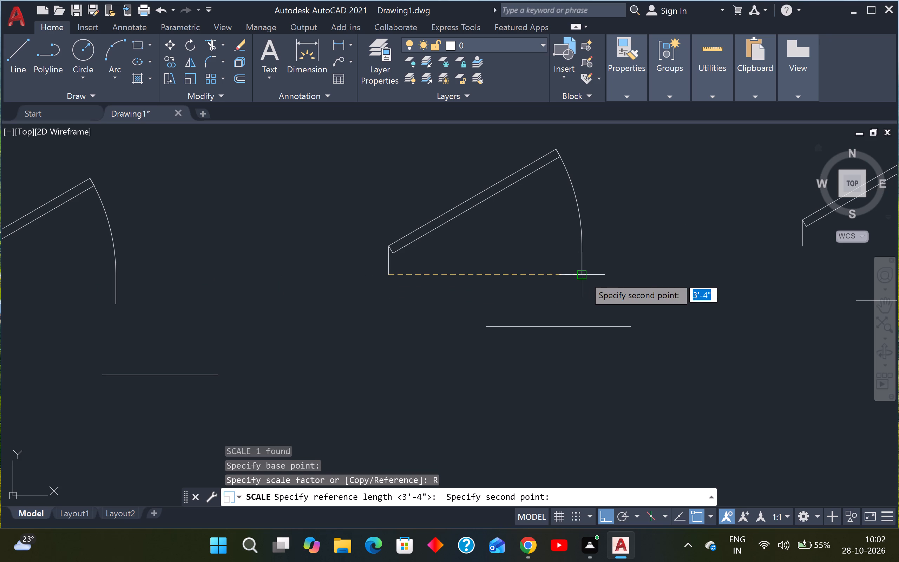
{"action": "left_click", "coordinate": [584, 276]}
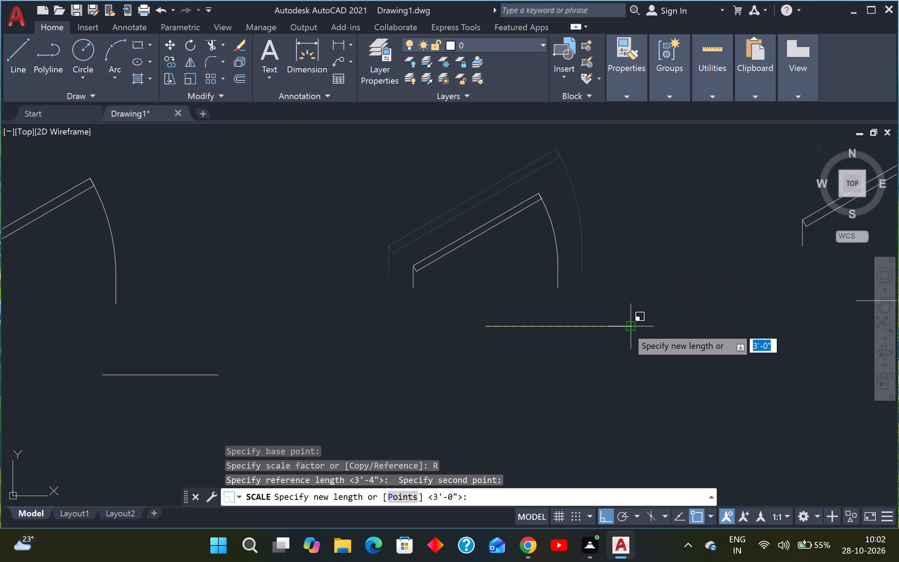
{"action": "left_click", "coordinate": [627, 327]}
{"action": "scroll", "coordinate": [626, 327], "scroll_direction": "down", "scroll_amount": 3}
{"action": "scroll", "coordinate": [518, 333], "scroll_direction": "up", "scroll_amount": 1}
{"action": "key", "text": "Escape"}
{"action": "key", "text": "Escape"}
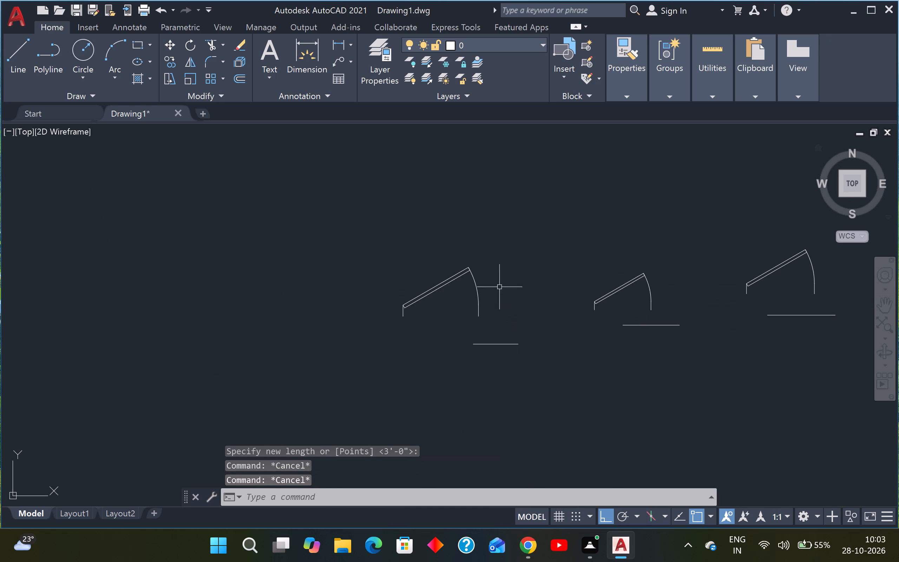
Scale the leftmost door block by reference so its opening width matches the 2' line below it.
{"action": "left_click", "coordinate": [488, 264]}
{"action": "left_click", "coordinate": [437, 280]}
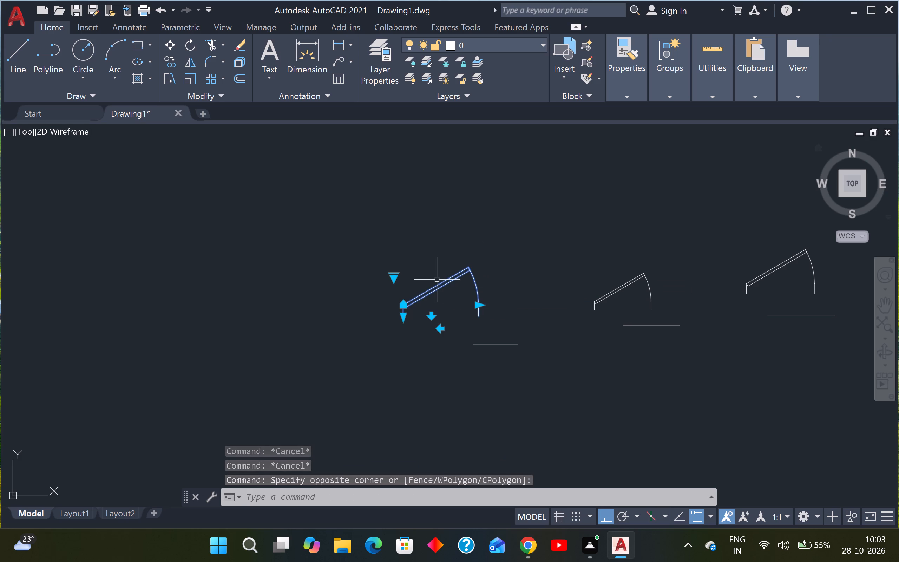
{"action": "type", "text": "SC"}
{"action": "key", "text": "space"}
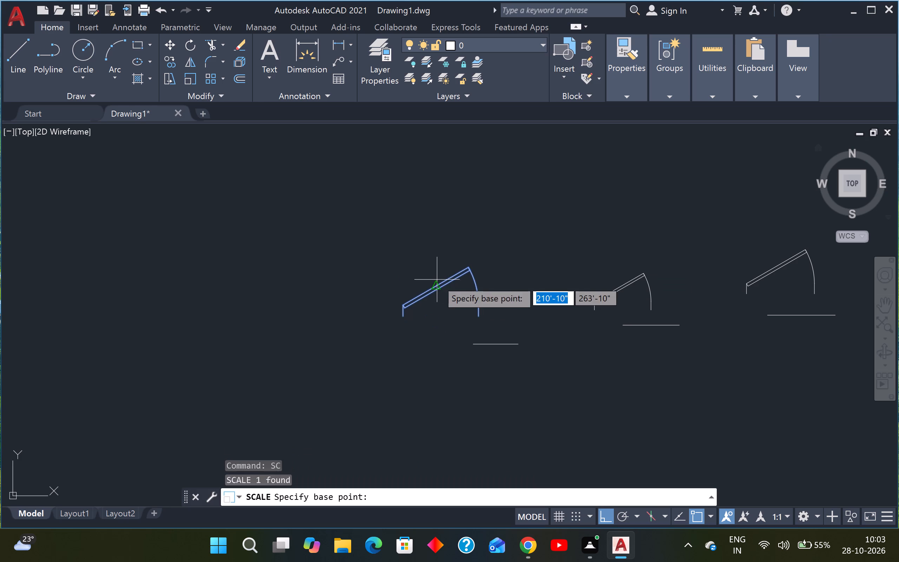
{"action": "scroll", "coordinate": [470, 354], "scroll_direction": "up", "scroll_amount": 1}
{"action": "left_click", "coordinate": [475, 343]}
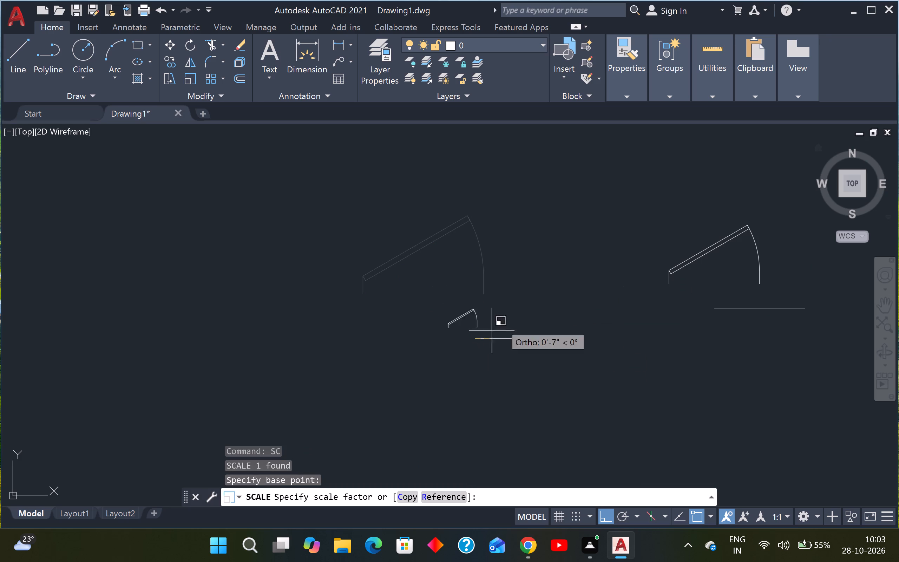
{"action": "key", "text": "grave"}
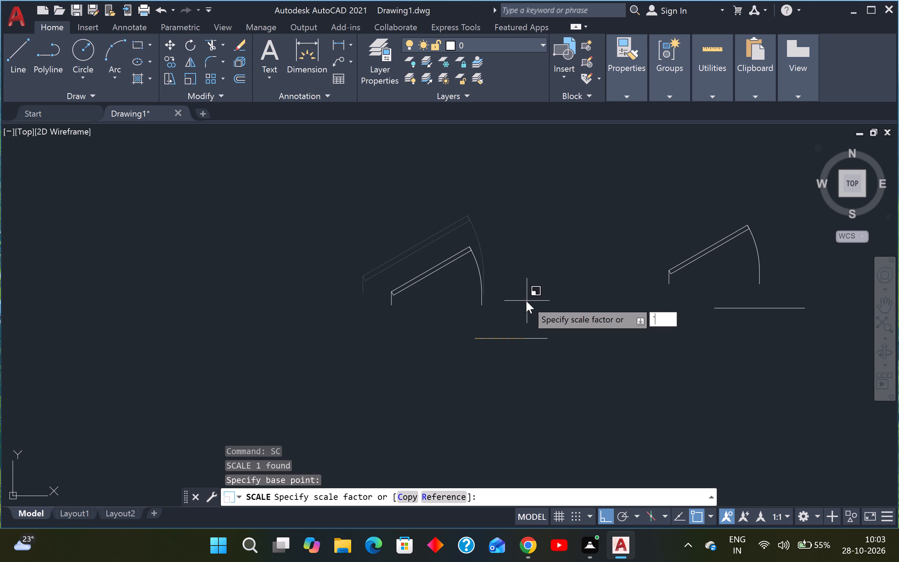
{"action": "key", "text": "BackSpace"}
{"action": "key", "text": "BackSpace"}
{"action": "type", "text": "R"}
{"action": "key", "text": "space"}
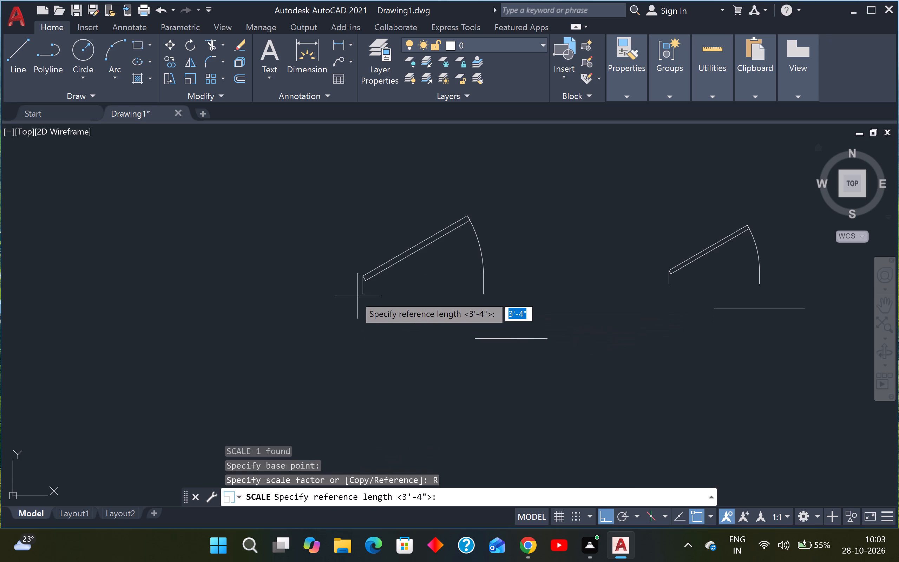
{"action": "left_click", "coordinate": [365, 293]}
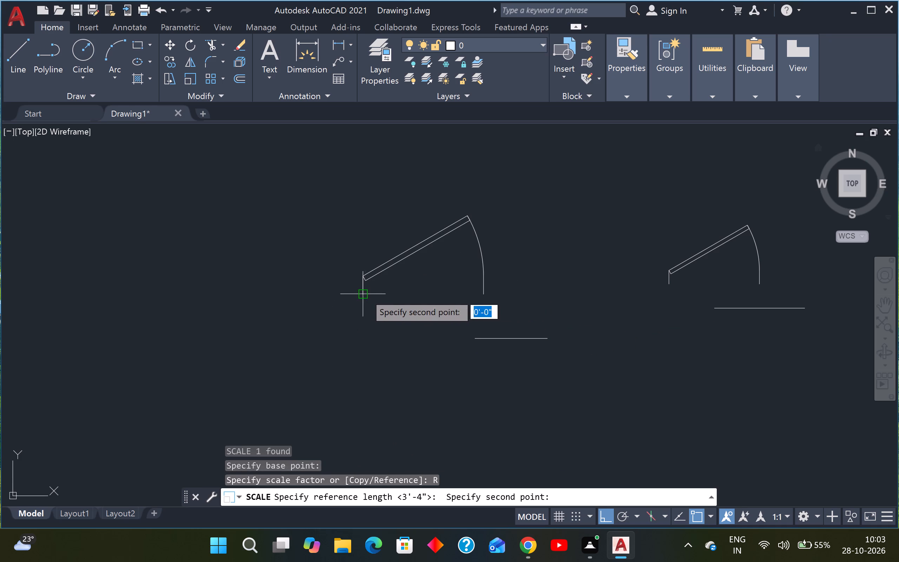
{"action": "left_click", "coordinate": [484, 292]}
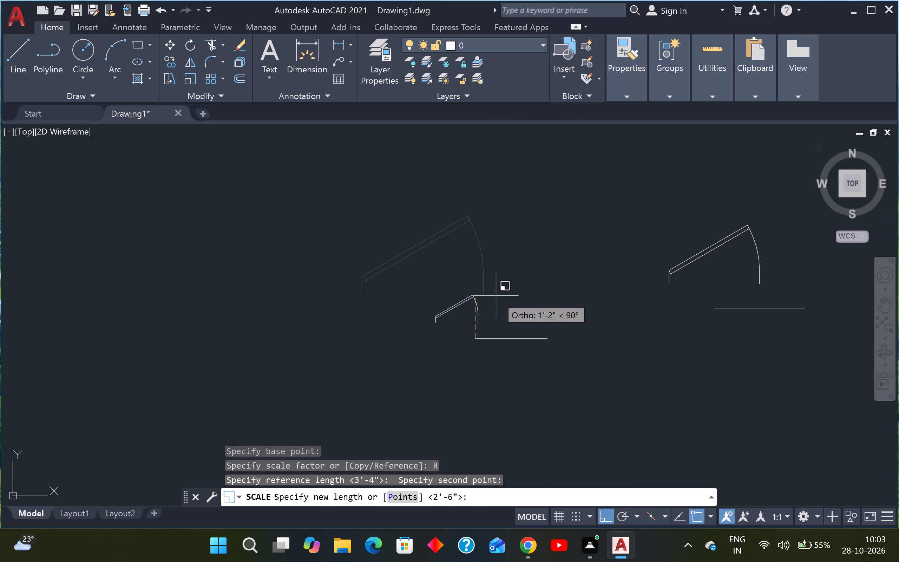
{"action": "left_click", "coordinate": [548, 342]}
{"action": "key", "text": "Escape"}
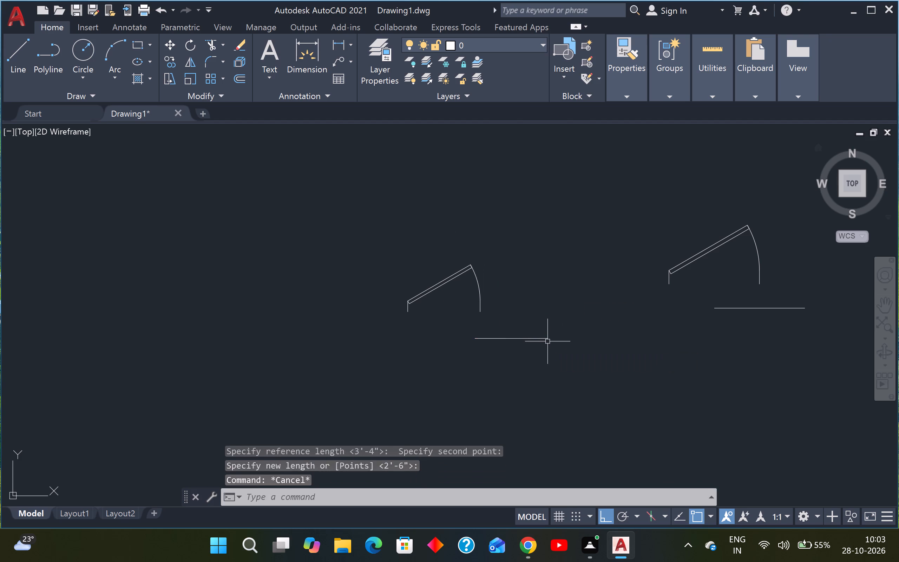
{"action": "key", "text": "Escape"}
Erase the 2' and 2'6" reference lines below the two smallest door blocks.
{"action": "scroll", "coordinate": [545, 342], "scroll_direction": "down", "scroll_amount": 2}
{"action": "scroll", "coordinate": [528, 351], "scroll_direction": "up", "scroll_amount": 2}
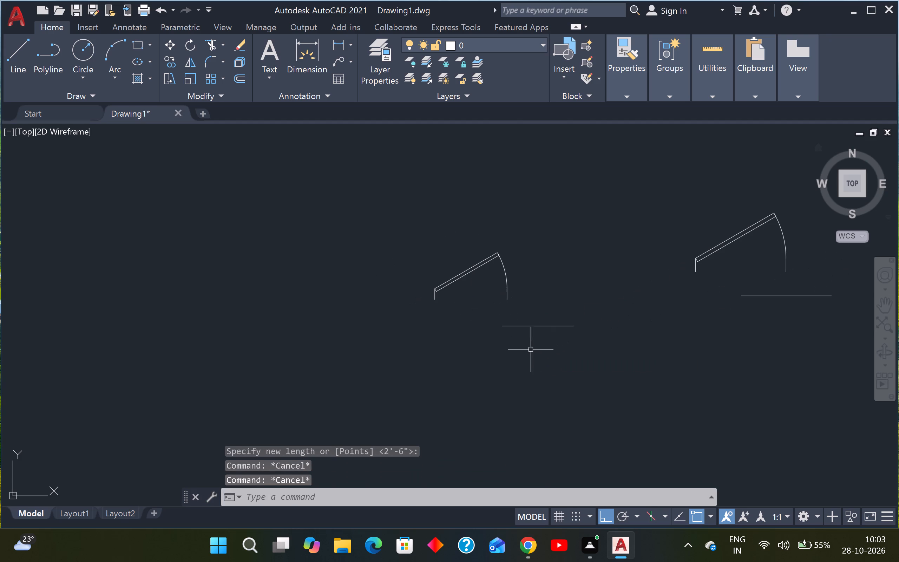
{"action": "left_click", "coordinate": [548, 323]}
{"action": "left_click", "coordinate": [526, 341]}
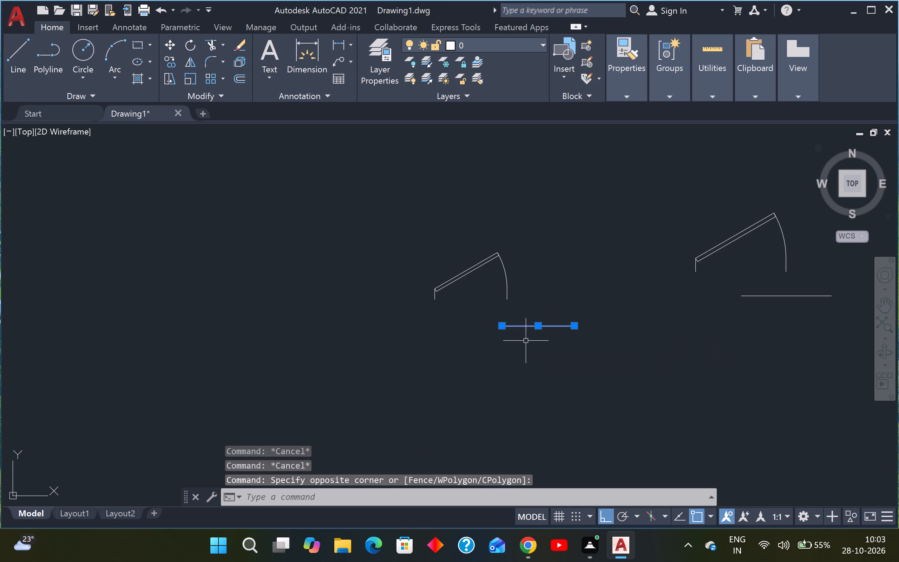
{"action": "type", "text": "E"}
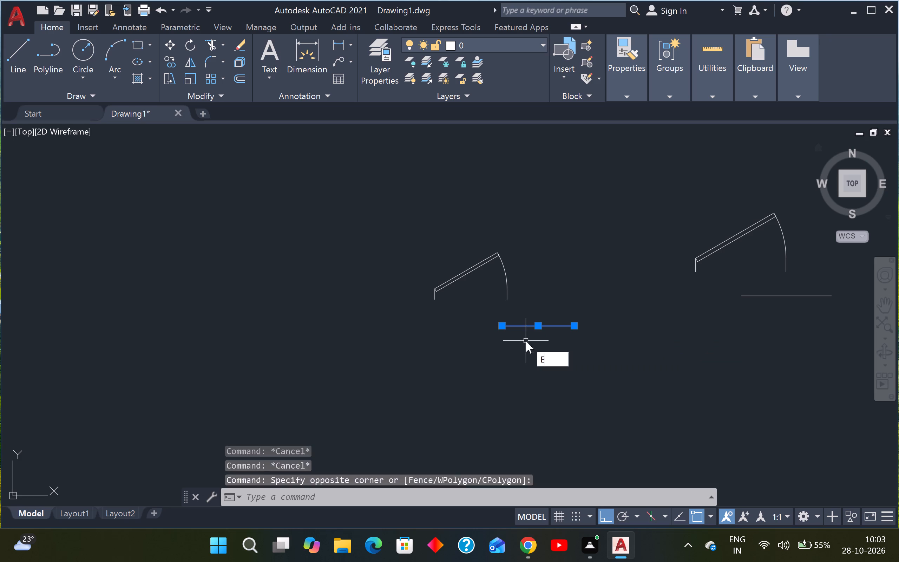
{"action": "key", "text": "space"}
{"action": "scroll", "coordinate": [529, 340], "scroll_direction": "down", "scroll_amount": 5}
{"action": "scroll", "coordinate": [572, 334], "scroll_direction": "up", "scroll_amount": 4}
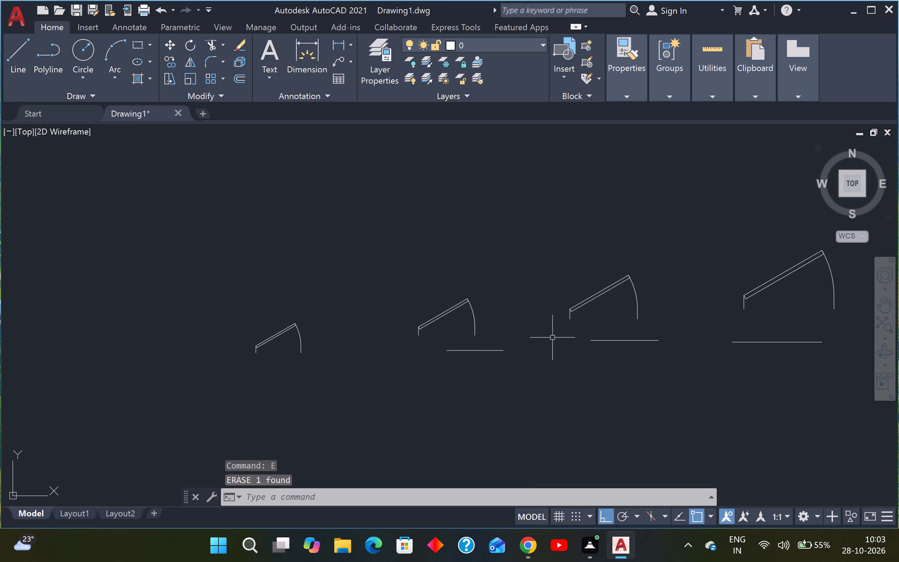
{"action": "scroll", "coordinate": [462, 350], "scroll_direction": "up", "scroll_amount": 3}
{"action": "left_click_drag", "start_coordinate": [494, 341], "coordinate": [489, 342]}
{"action": "left_click", "coordinate": [449, 364]}
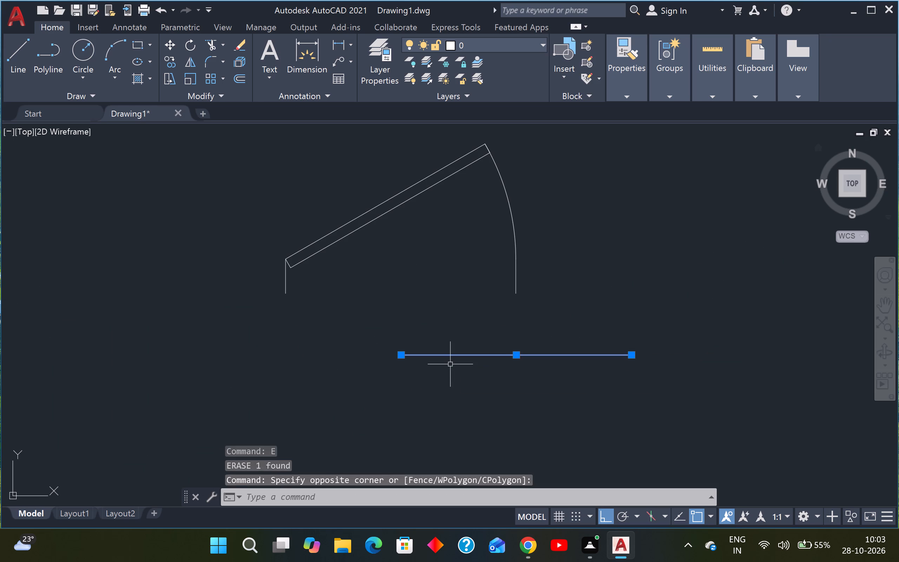
{"action": "type", "text": "E"}
{"action": "key", "text": "space"}
Erase the 3' and 4' reference lines below the two largest door blocks.
{"action": "scroll", "coordinate": [494, 362], "scroll_direction": "down", "scroll_amount": 4}
{"action": "scroll", "coordinate": [592, 353], "scroll_direction": "up", "scroll_amount": 2}
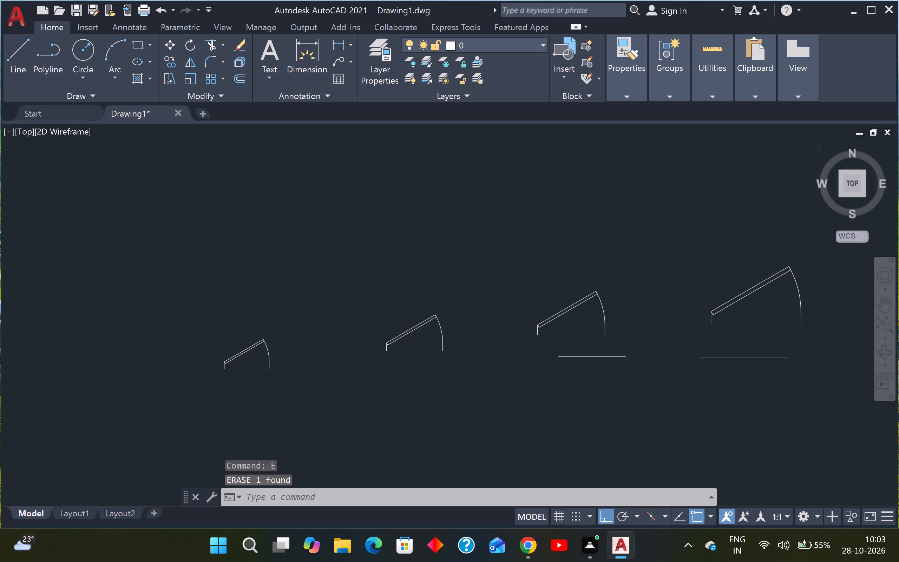
{"action": "left_click", "coordinate": [592, 352]}
{"action": "left_click", "coordinate": [575, 373]}
{"action": "key", "text": "e"}
{"action": "key", "text": "space"}
{"action": "scroll", "coordinate": [578, 372], "scroll_direction": "down", "scroll_amount": 4}
{"action": "scroll", "coordinate": [635, 370], "scroll_direction": "up", "scroll_amount": 2}
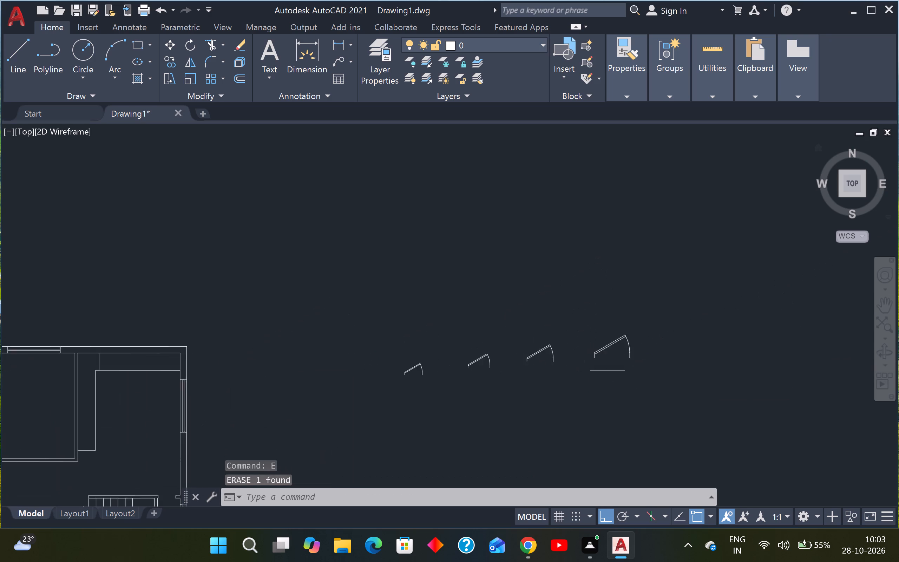
{"action": "scroll", "coordinate": [631, 370], "scroll_direction": "up", "scroll_amount": 1}
{"action": "left_click", "coordinate": [598, 370]}
{"action": "left_click", "coordinate": [552, 392]}
{"action": "type", "text": "E"}
{"action": "key", "text": "space"}
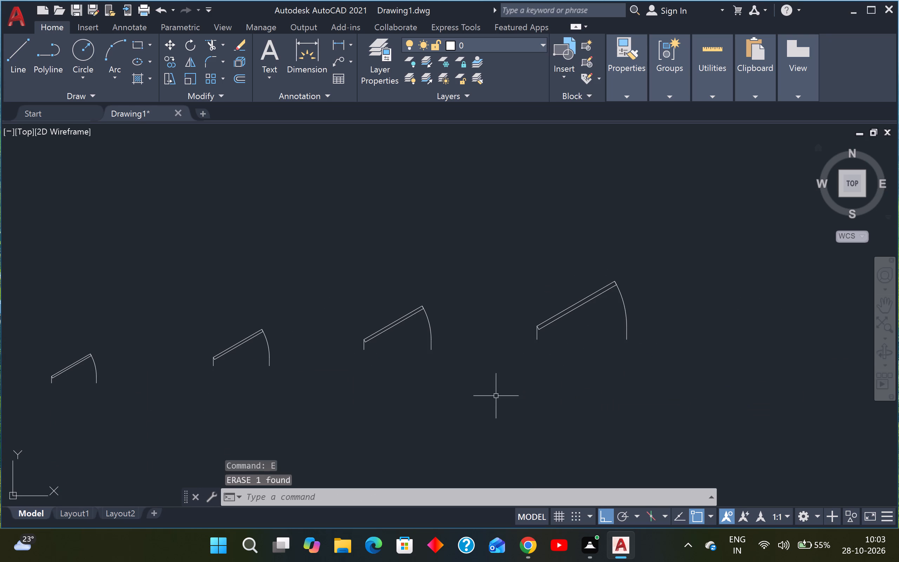
Mirror the 2' door block about a vertical line through its arc-side end, keeping the original, to form a double door.
{"action": "scroll", "coordinate": [234, 397], "scroll_direction": "down", "scroll_amount": 3}
{"action": "scroll", "coordinate": [133, 401], "scroll_direction": "up", "scroll_amount": 3}
{"action": "left_click", "coordinate": [319, 338]}
{"action": "left_click", "coordinate": [266, 377]}
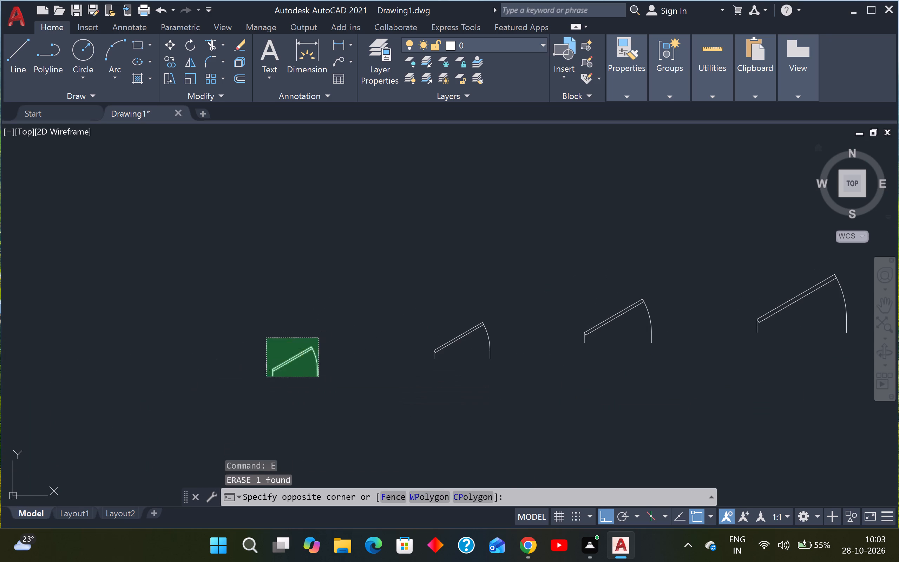
{"action": "type", "text": "MI"}
{"action": "key", "text": "Return"}
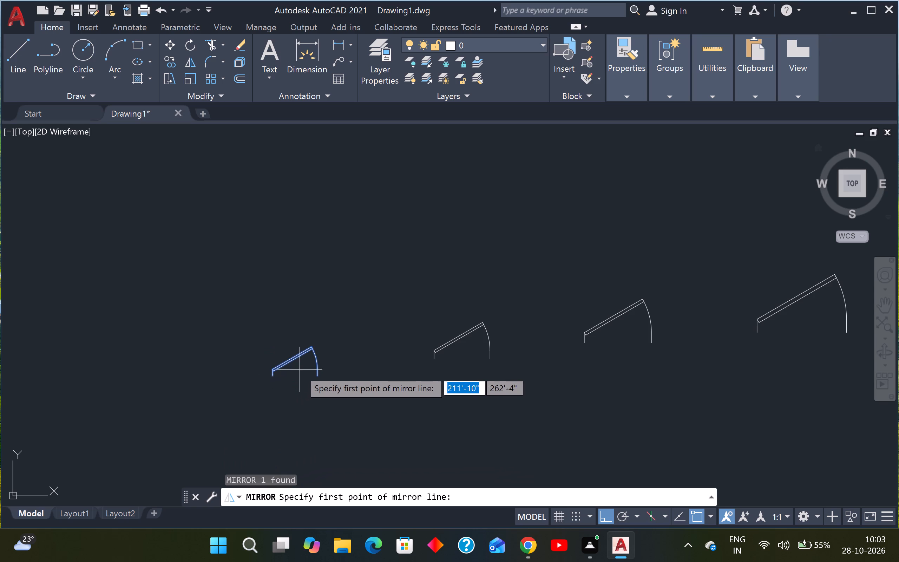
{"action": "scroll", "coordinate": [303, 370], "scroll_direction": "up", "scroll_amount": 3}
{"action": "left_click", "coordinate": [356, 399]}
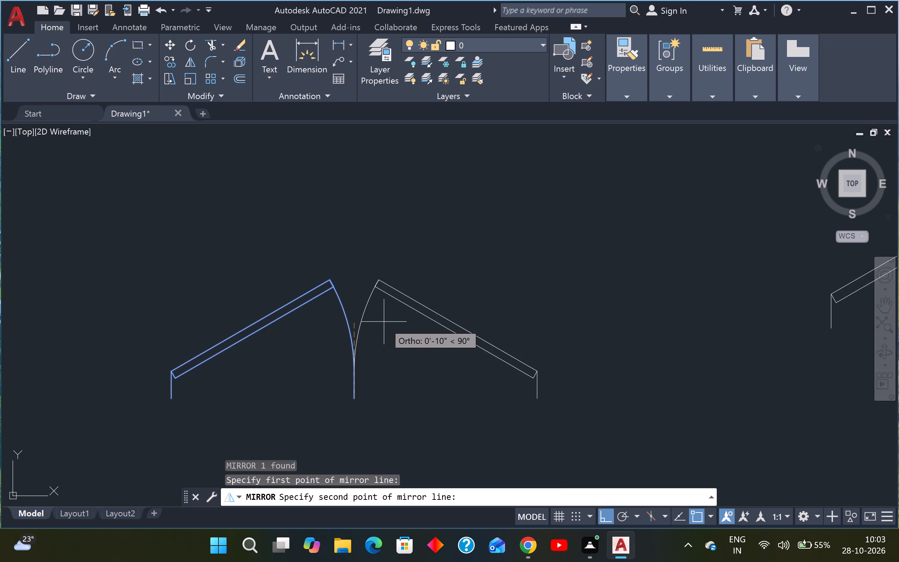
{"action": "left_click", "coordinate": [400, 218]}
{"action": "type", "text": "NN"}
{"action": "key", "text": "space"}
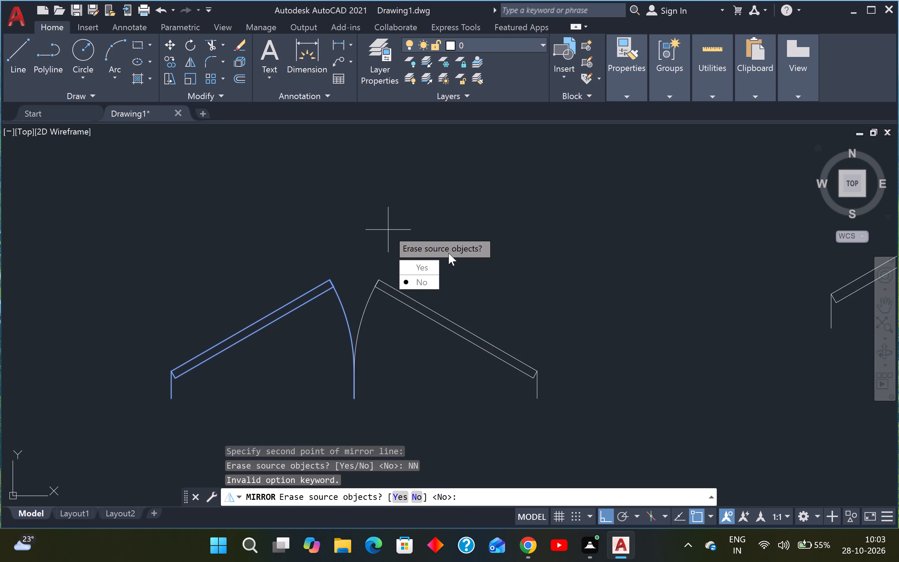
{"action": "type", "text": "N"}
{"action": "key", "text": "space"}
{"action": "scroll", "coordinate": [451, 253], "scroll_direction": "down", "scroll_amount": 2}
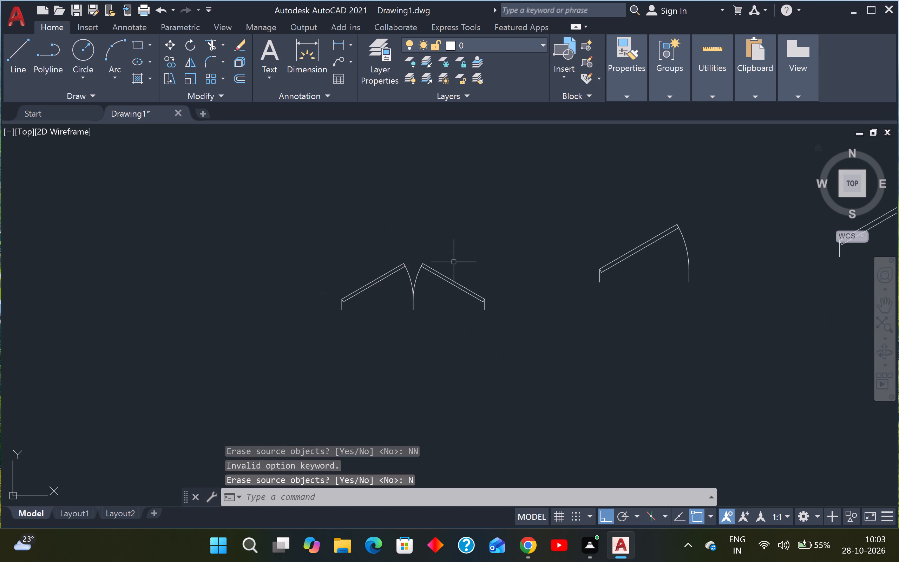
{"action": "key", "text": "Escape"}
{"action": "key", "text": "Escape"}
Copy the double door from its left jamb end to the midpoint of the left jamb of the entrance opening above the steps.
{"action": "left_click_drag", "start_coordinate": [505, 235], "coordinate": [501, 235]}
{"action": "left_click", "coordinate": [261, 340]}
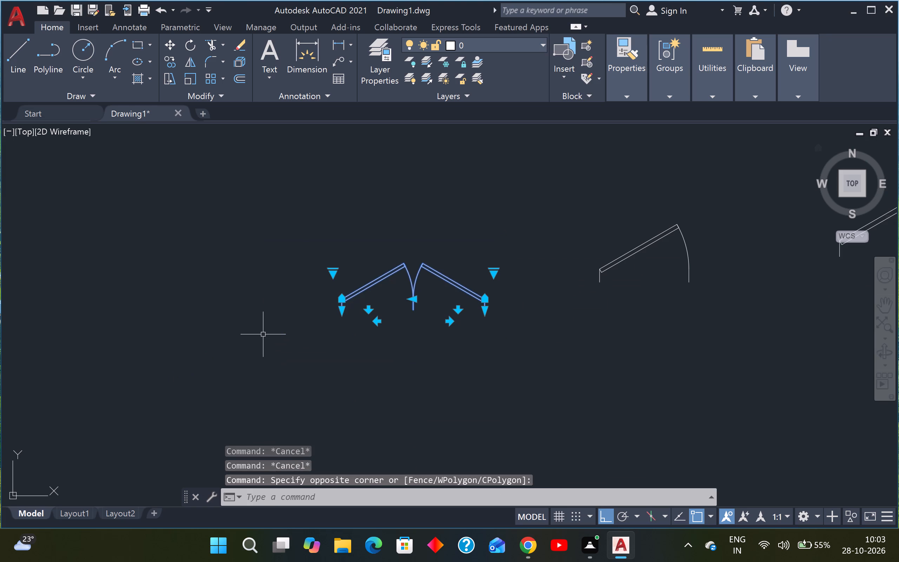
{"action": "key", "text": "c"}
{"action": "key", "text": "p"}
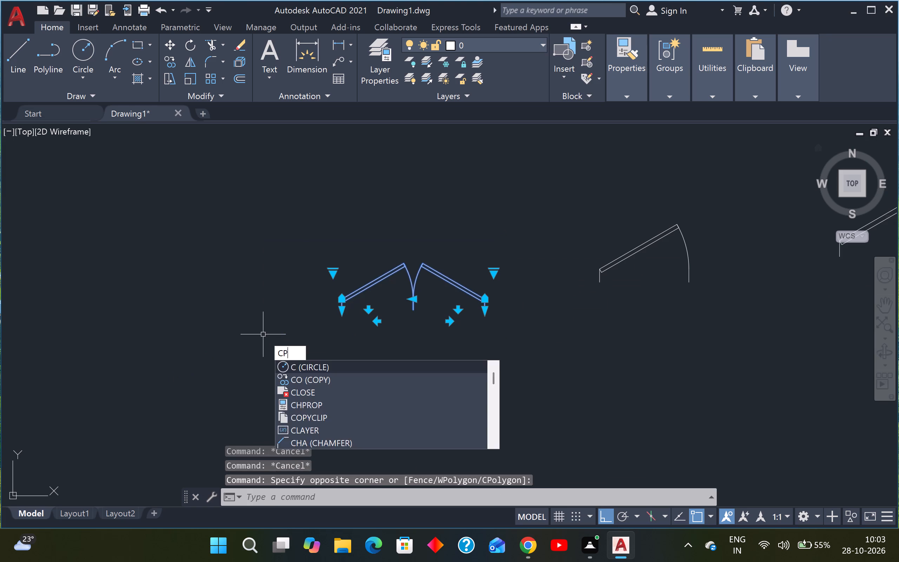
{"action": "key", "text": "Return"}
{"action": "scroll", "coordinate": [338, 308], "scroll_direction": "up", "scroll_amount": 2}
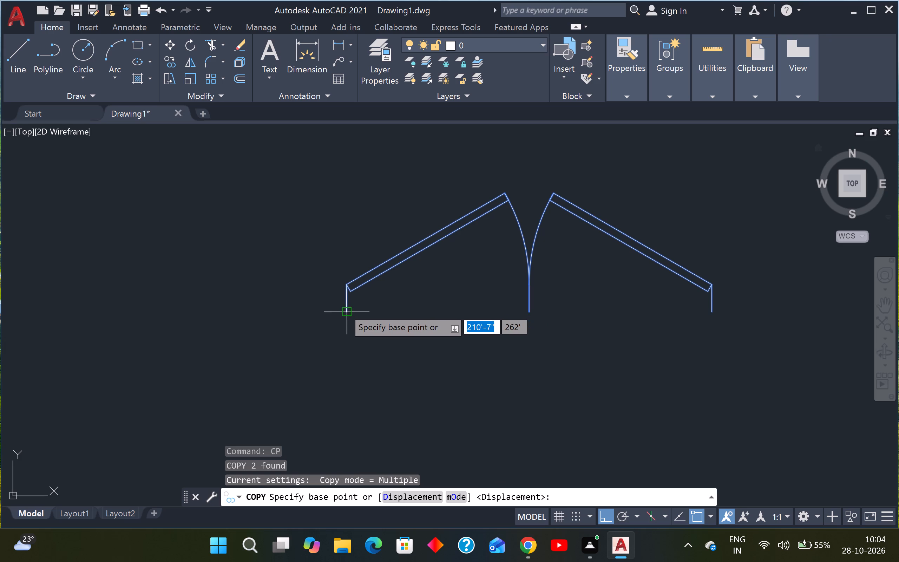
{"action": "left_click", "coordinate": [344, 308]}
{"action": "scroll", "coordinate": [343, 307], "scroll_direction": "down", "scroll_amount": 8}
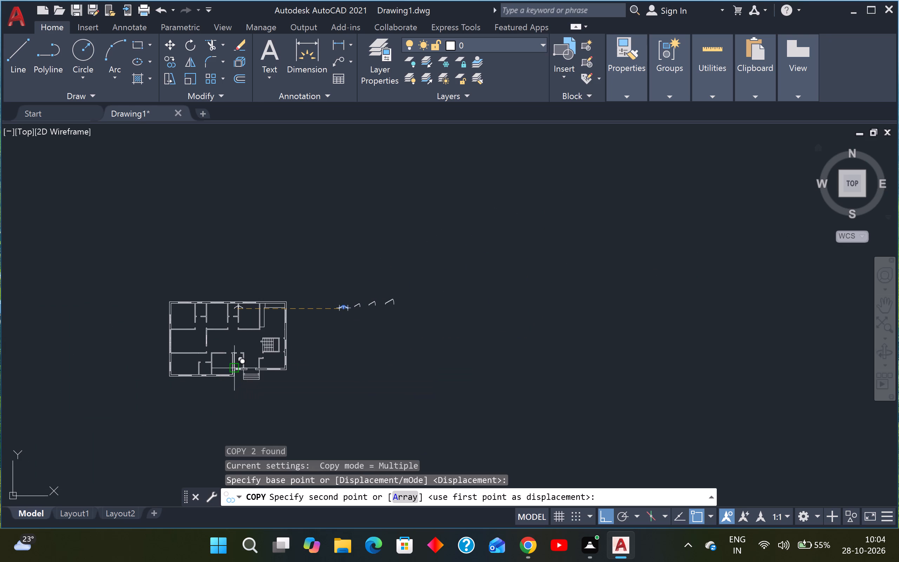
{"action": "key", "text": "F8"}
{"action": "scroll", "coordinate": [248, 363], "scroll_direction": "up", "scroll_amount": 3}
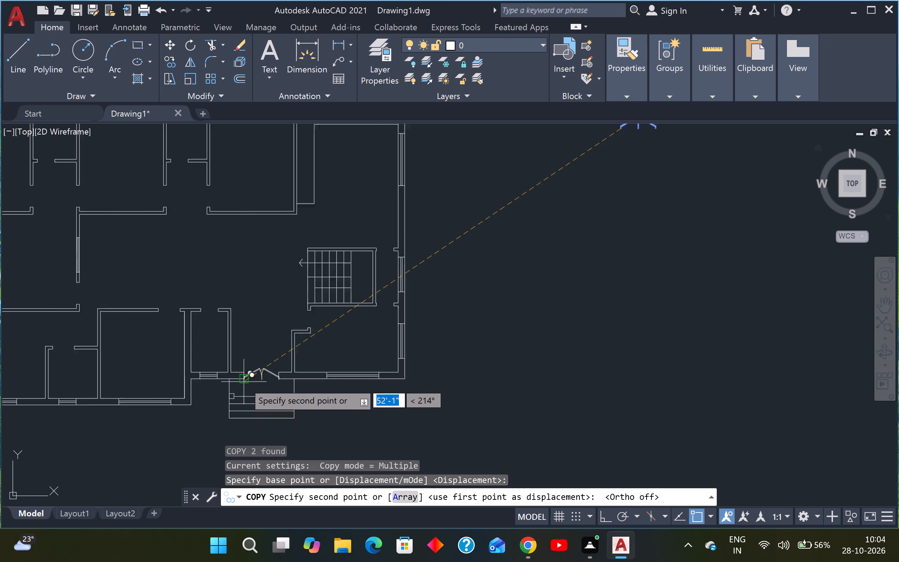
{"action": "scroll", "coordinate": [244, 382], "scroll_direction": "up", "scroll_amount": 3}
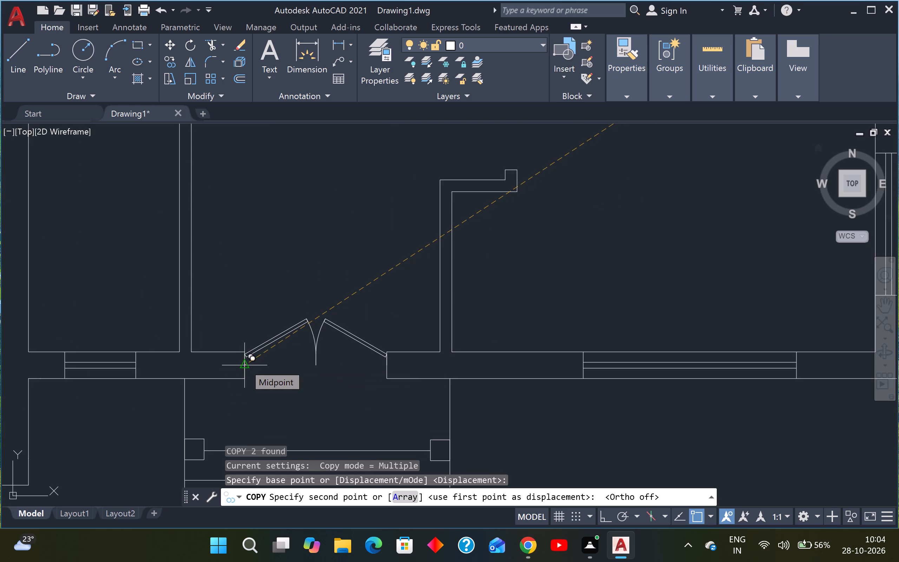
{"action": "left_click", "coordinate": [244, 364]}
{"action": "key", "text": "Escape"}
Copy the double door's right leaf into the top-wall opening of the narrow room left of the entrance, hinged at the opening's right jamb.
{"action": "scroll", "coordinate": [244, 364], "scroll_direction": "down", "scroll_amount": 4}
{"action": "scroll", "coordinate": [244, 364], "scroll_direction": "up", "scroll_amount": 1}
{"action": "scroll", "coordinate": [244, 364], "scroll_direction": "down", "scroll_amount": 2}
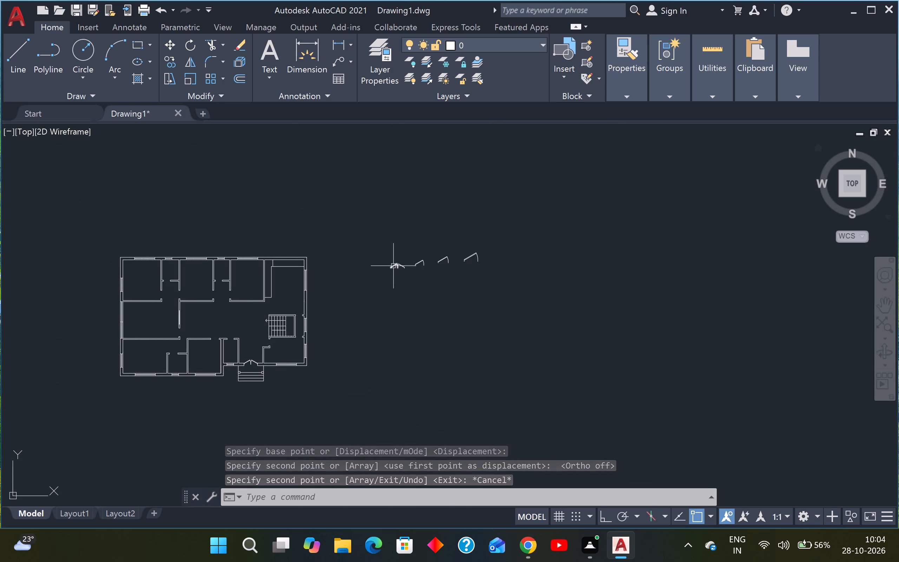
{"action": "scroll", "coordinate": [393, 266], "scroll_direction": "up", "scroll_amount": 3}
{"action": "left_click_drag", "start_coordinate": [437, 249], "coordinate": [436, 260]}
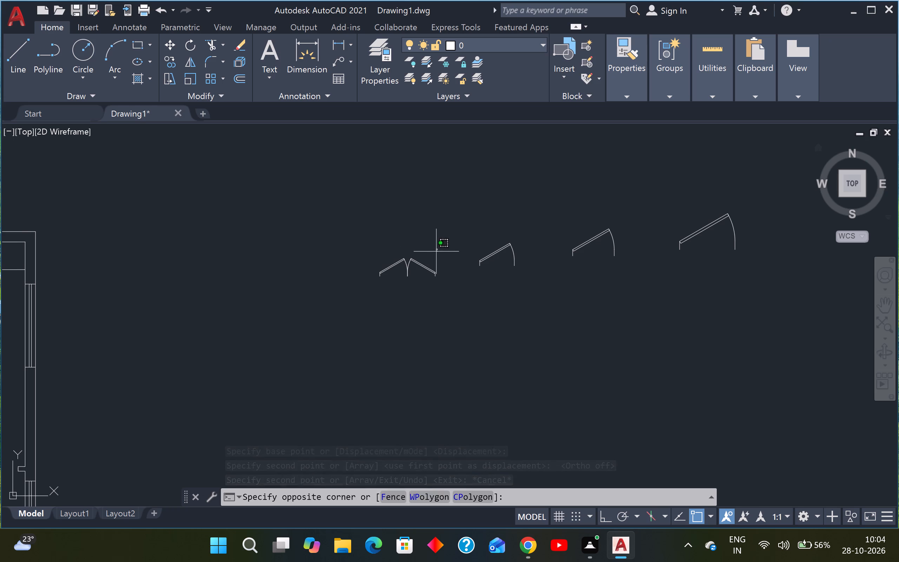
{"action": "left_click", "coordinate": [421, 296]}
{"action": "key", "text": "c"}
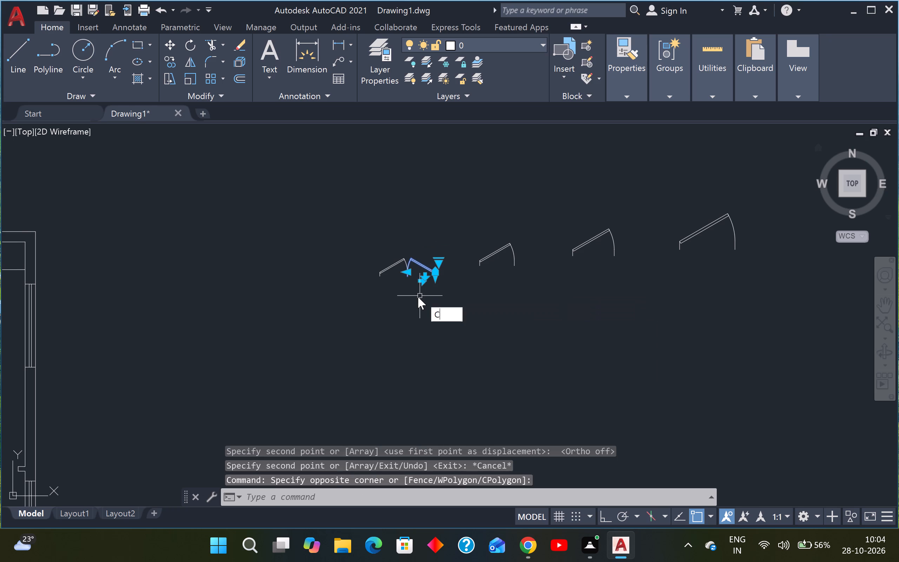
{"action": "key", "text": "o"}
{"action": "key", "text": "space"}
{"action": "scroll", "coordinate": [437, 286], "scroll_direction": "up", "scroll_amount": 3}
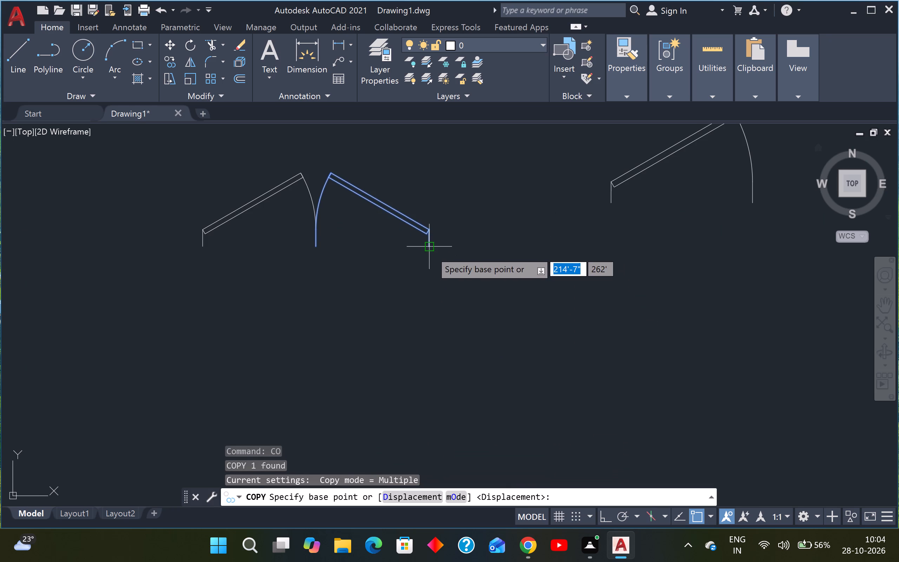
{"action": "left_click", "coordinate": [430, 250]}
{"action": "scroll", "coordinate": [430, 250], "scroll_direction": "down", "scroll_amount": 8}
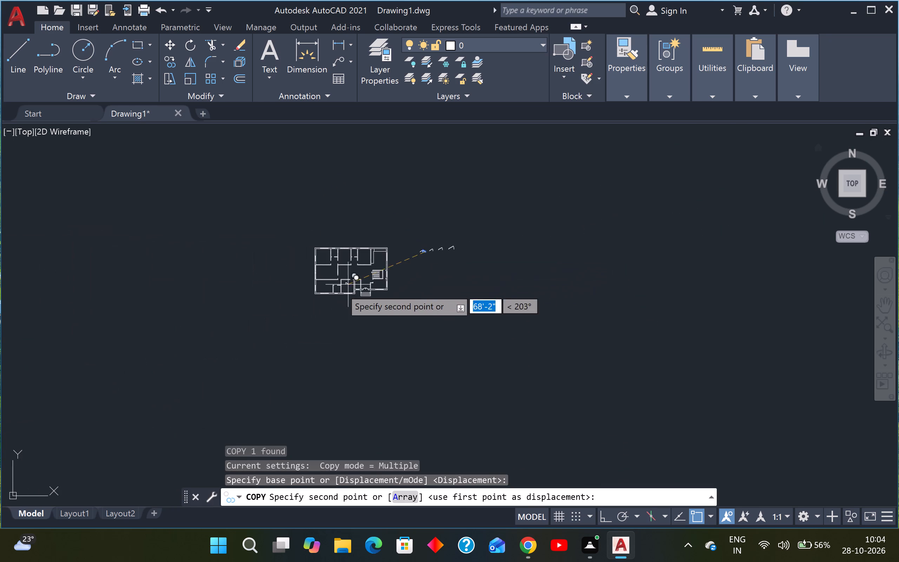
{"action": "scroll", "coordinate": [367, 278], "scroll_direction": "up", "scroll_amount": 5}
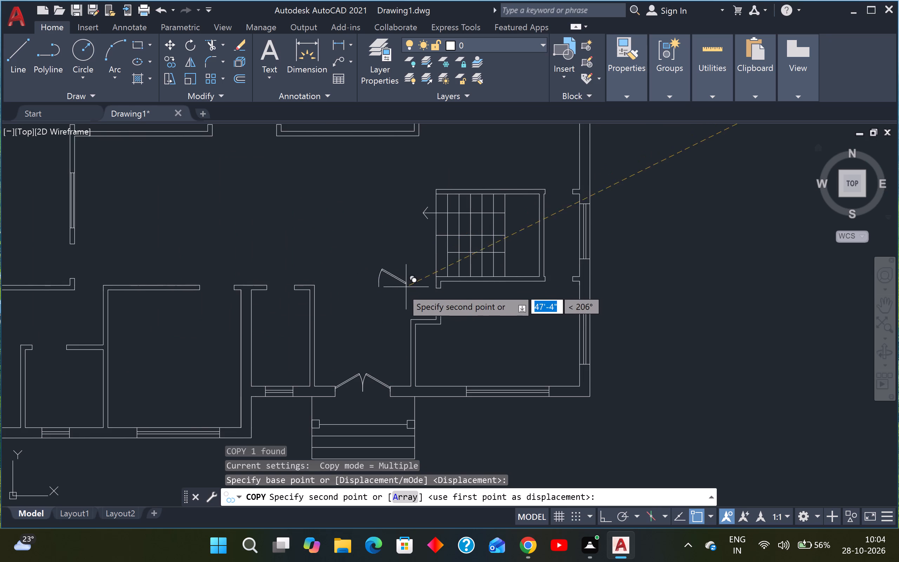
{"action": "scroll", "coordinate": [397, 291], "scroll_direction": "down", "scroll_amount": 2}
{"action": "scroll", "coordinate": [362, 294], "scroll_direction": "up", "scroll_amount": 3}
{"action": "scroll", "coordinate": [321, 286], "scroll_direction": "up", "scroll_amount": 2}
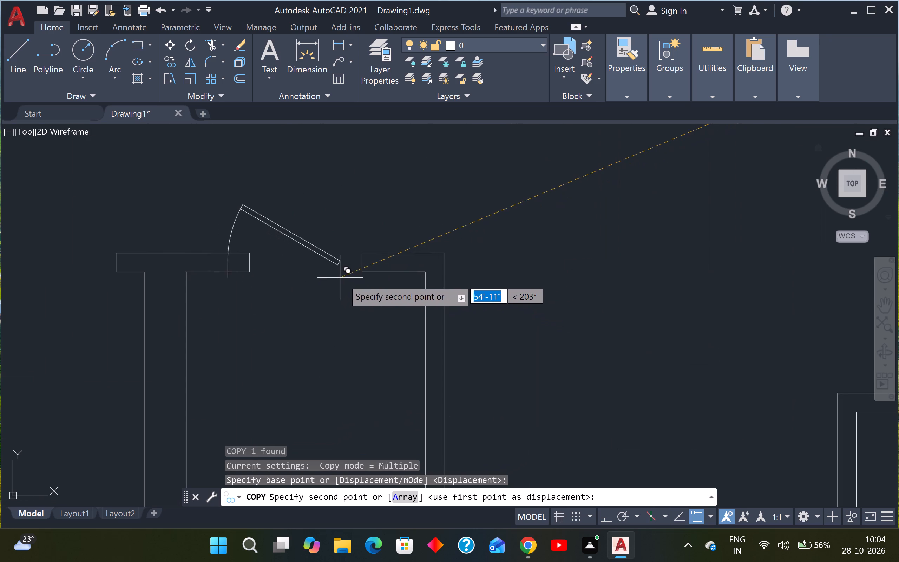
{"action": "left_click", "coordinate": [360, 272]}
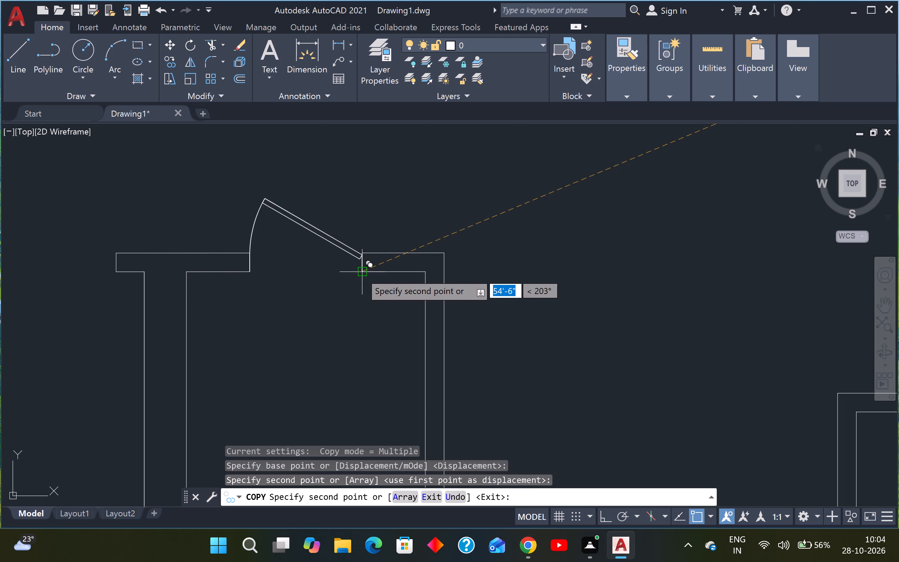
Copy the 2' door leaf into the lower-wall opening of the upper-left small room, hinged at the opening's right jamb.
{"action": "scroll", "coordinate": [360, 272], "scroll_direction": "down", "scroll_amount": 3}
{"action": "scroll", "coordinate": [261, 294], "scroll_direction": "down", "scroll_amount": 3}
{"action": "middle_click_drag", "start_coordinate": [261, 294], "coordinate": [372, 312]}
{"action": "scroll", "coordinate": [340, 325], "scroll_direction": "up", "scroll_amount": 3}
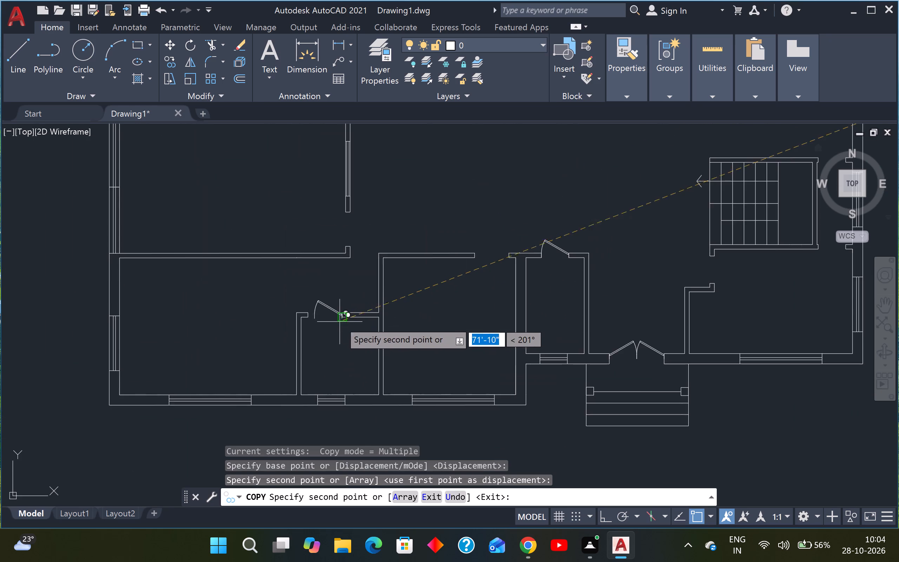
{"action": "scroll", "coordinate": [332, 318], "scroll_direction": "up", "scroll_amount": 3}
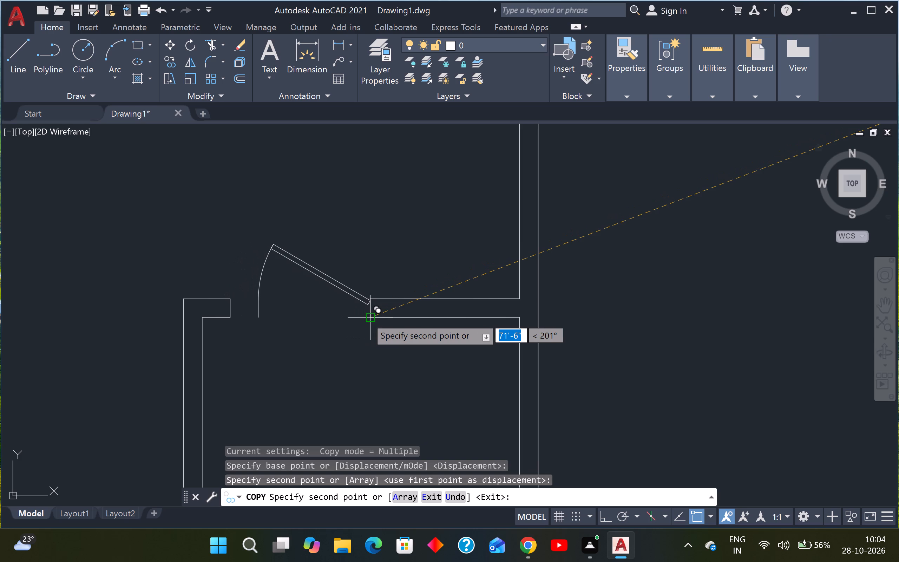
{"action": "scroll", "coordinate": [366, 317], "scroll_direction": "down", "scroll_amount": 6}
{"action": "scroll", "coordinate": [361, 240], "scroll_direction": "up", "scroll_amount": 3}
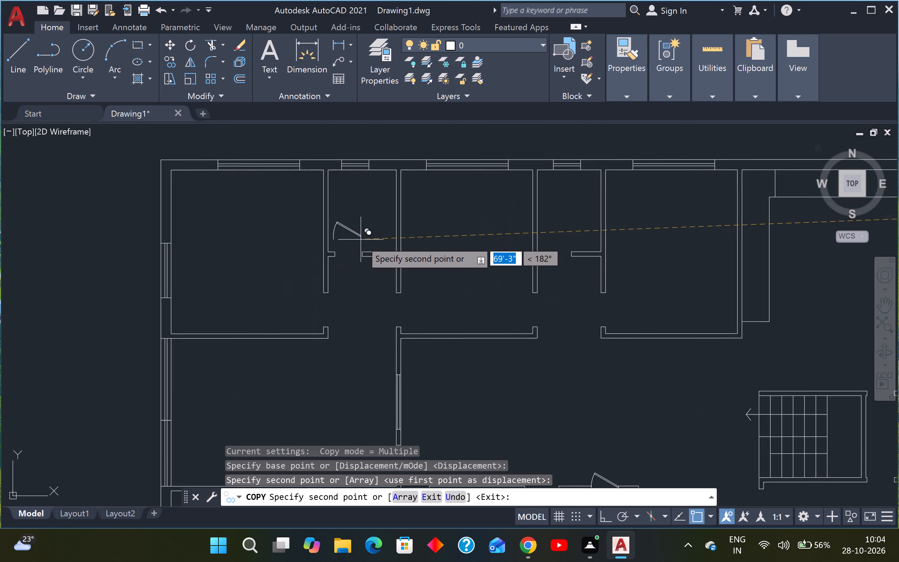
{"action": "scroll", "coordinate": [361, 240], "scroll_direction": "up", "scroll_amount": 2}
{"action": "left_click", "coordinate": [363, 282]}
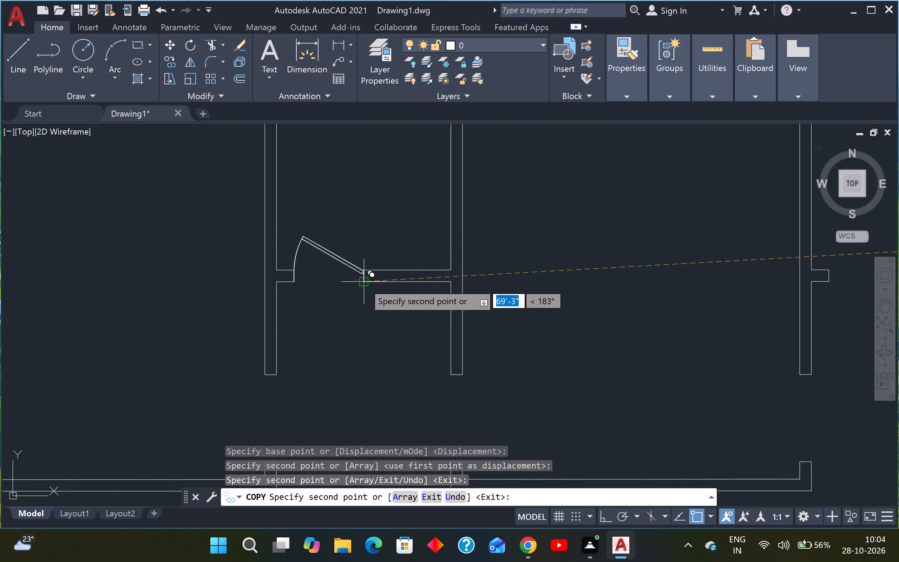
Place another 2' door leaf copy in the lower-wall opening of the other upper small room, hinged at its right jamb.
{"action": "scroll", "coordinate": [364, 283], "scroll_direction": "down", "scroll_amount": 2}
{"action": "scroll", "coordinate": [477, 297], "scroll_direction": "down", "scroll_amount": 3}
{"action": "scroll", "coordinate": [504, 300], "scroll_direction": "up", "scroll_amount": 3}
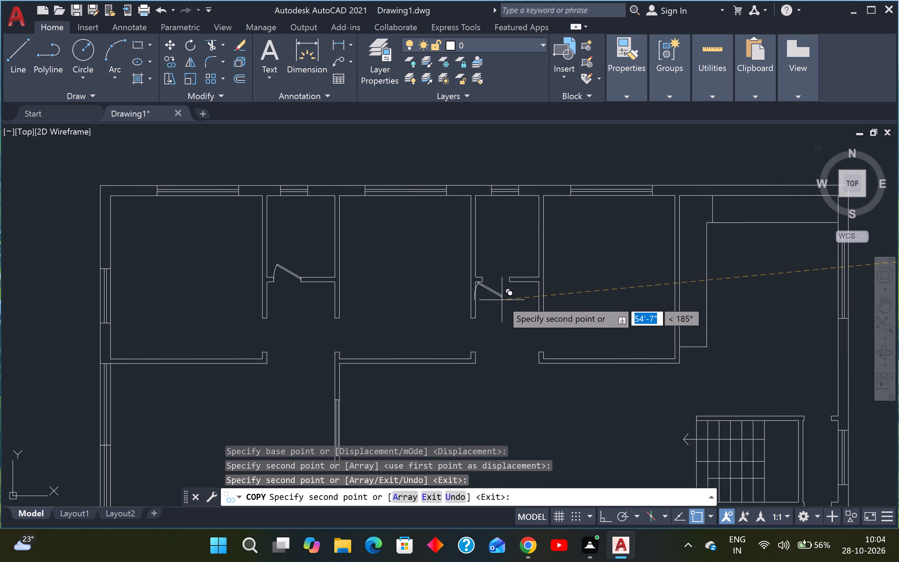
{"action": "scroll", "coordinate": [502, 298], "scroll_direction": "up", "scroll_amount": 2}
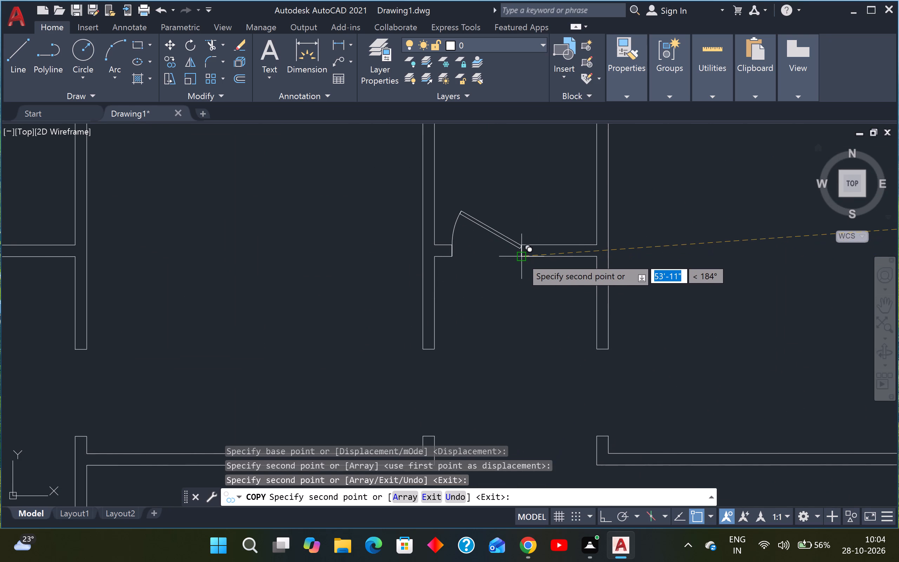
{"action": "left_click", "coordinate": [521, 257]}
{"action": "scroll", "coordinate": [516, 263], "scroll_direction": "down", "scroll_amount": 4}
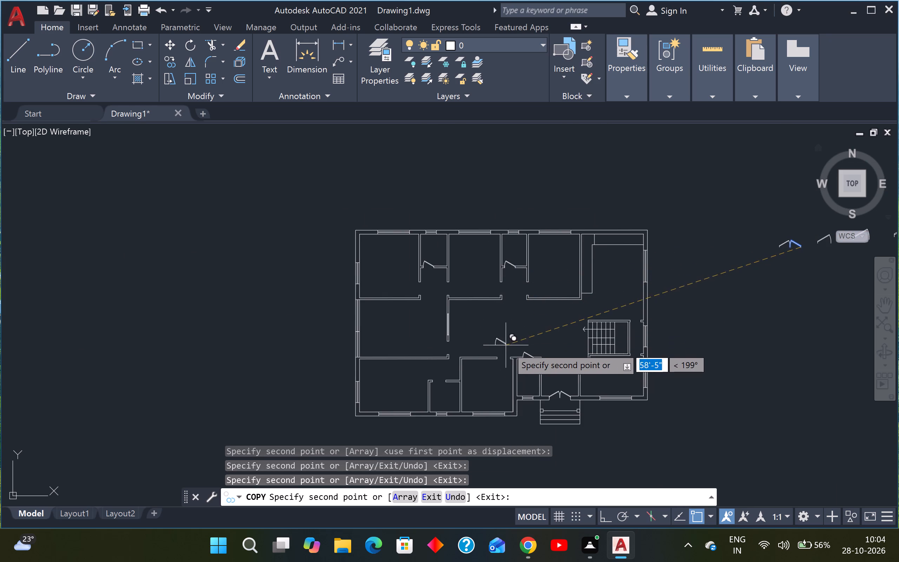
{"action": "key", "text": "Escape"}
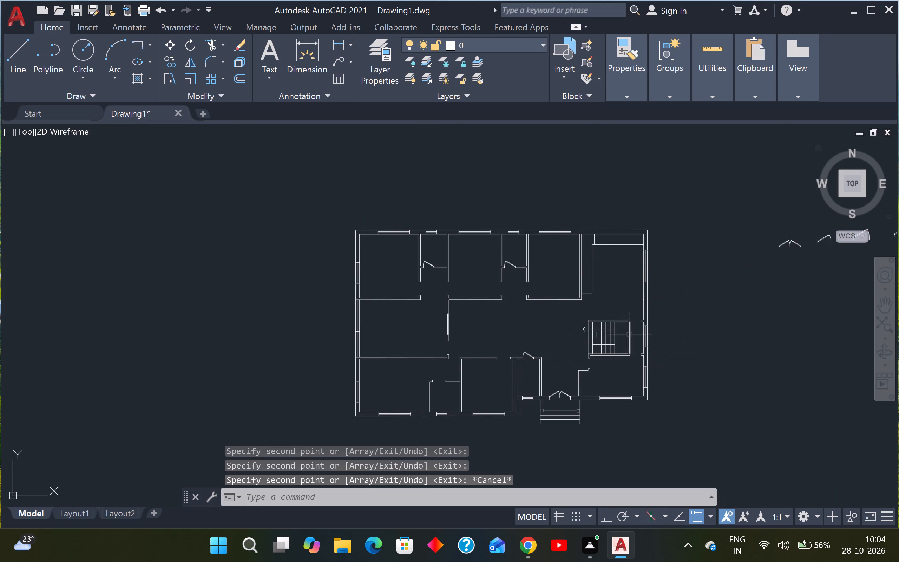
Copy the 2'6" door block from its hinge-side end to the left jamb of the top-wall opening in the lower middle room.
{"action": "scroll", "coordinate": [629, 335], "scroll_direction": "down", "scroll_amount": 3}
{"action": "scroll", "coordinate": [687, 312], "scroll_direction": "up", "scroll_amount": 5}
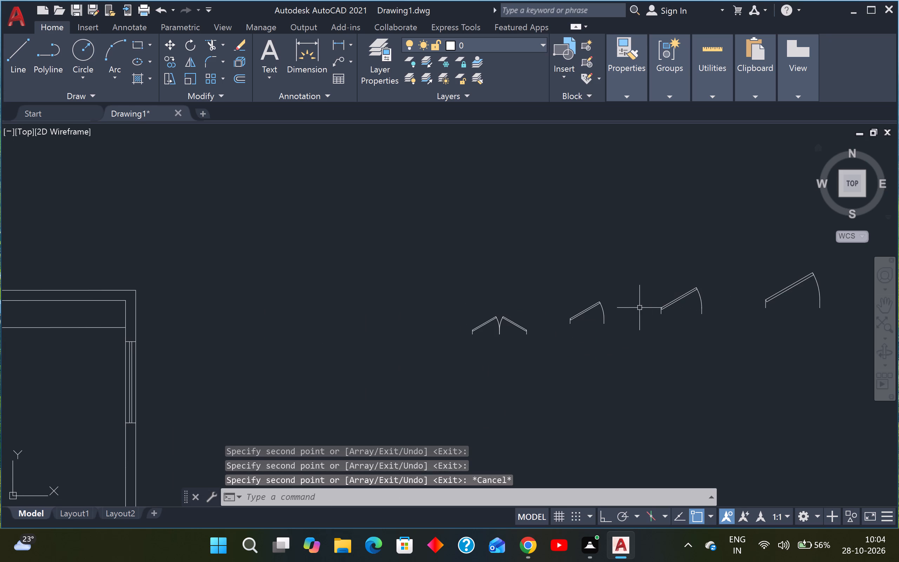
{"action": "scroll", "coordinate": [637, 308], "scroll_direction": "up", "scroll_amount": 2}
{"action": "left_click", "coordinate": [550, 271]}
{"action": "left_click", "coordinate": [422, 335]}
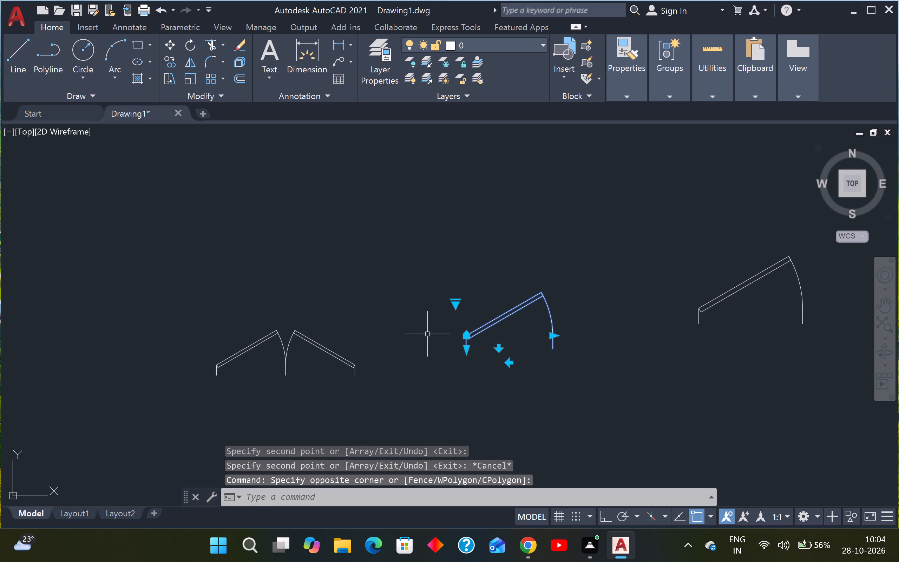
{"action": "key", "text": "c"}
{"action": "key", "text": "o"}
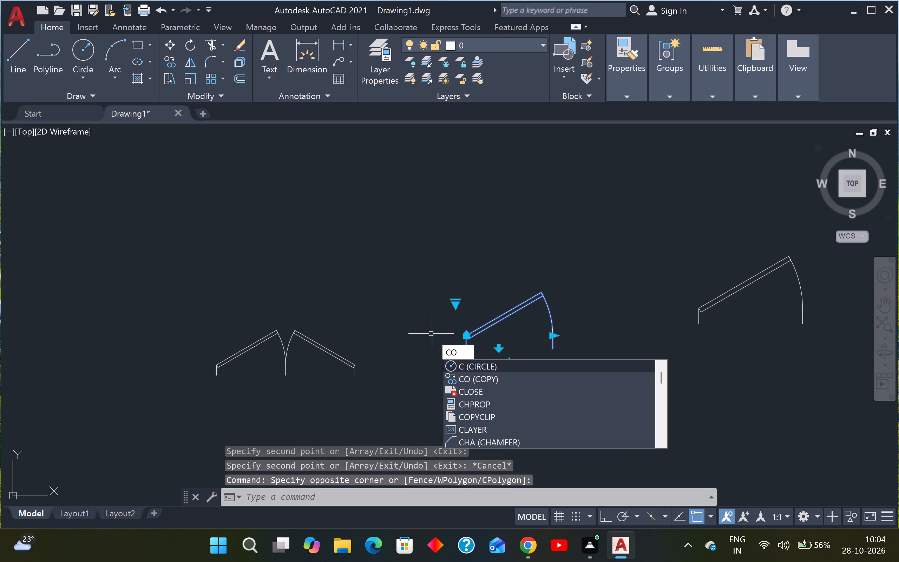
{"action": "key", "text": "Return"}
{"action": "scroll", "coordinate": [460, 362], "scroll_direction": "up", "scroll_amount": 2}
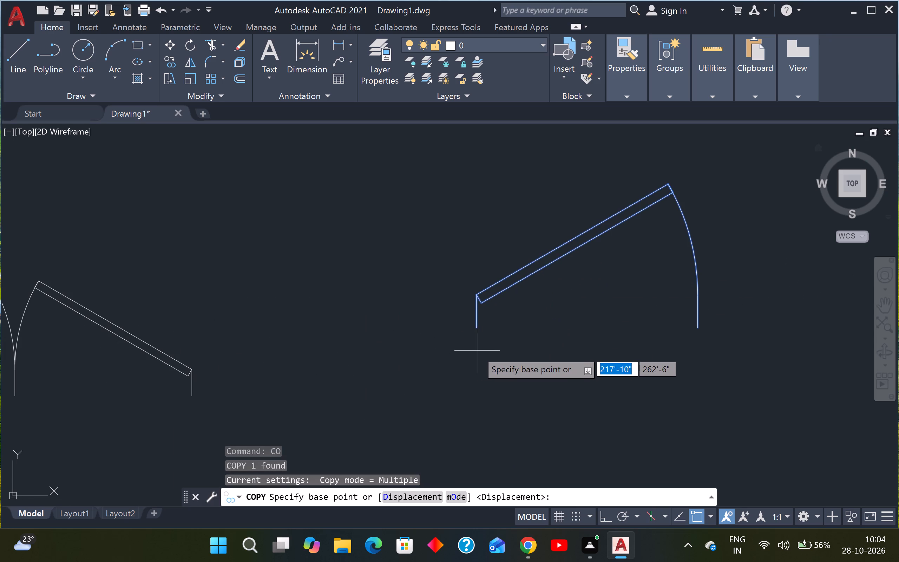
{"action": "left_click", "coordinate": [475, 327]}
{"action": "scroll", "coordinate": [472, 327], "scroll_direction": "down", "scroll_amount": 7}
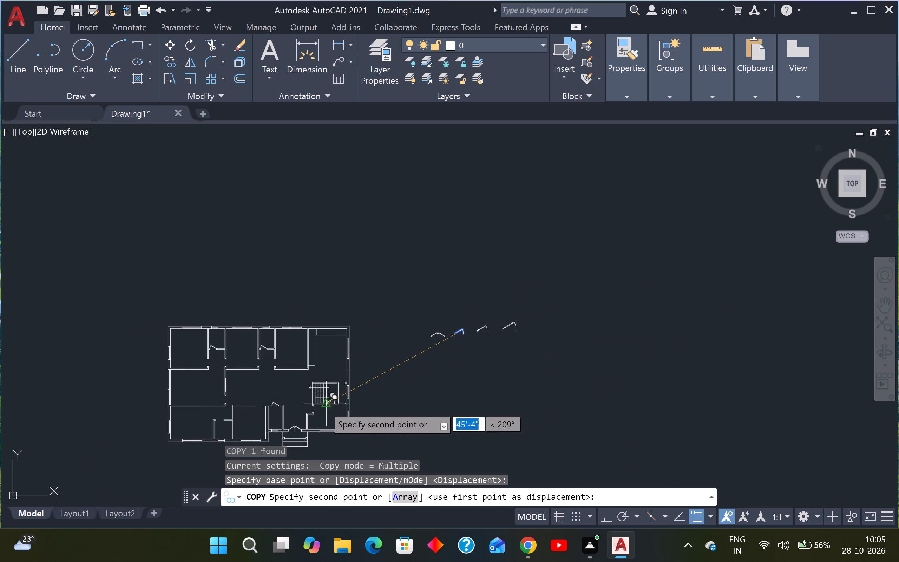
{"action": "middle_click_drag", "start_coordinate": [248, 392], "coordinate": [360, 373]}
{"action": "scroll", "coordinate": [268, 390], "scroll_direction": "up", "scroll_amount": 1}
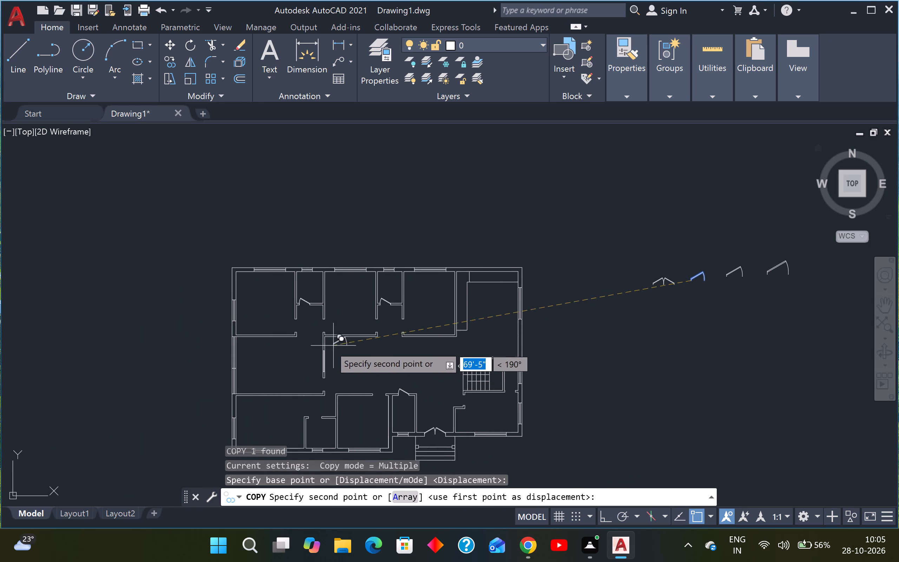
{"action": "scroll", "coordinate": [291, 335], "scroll_direction": "up", "scroll_amount": 2}
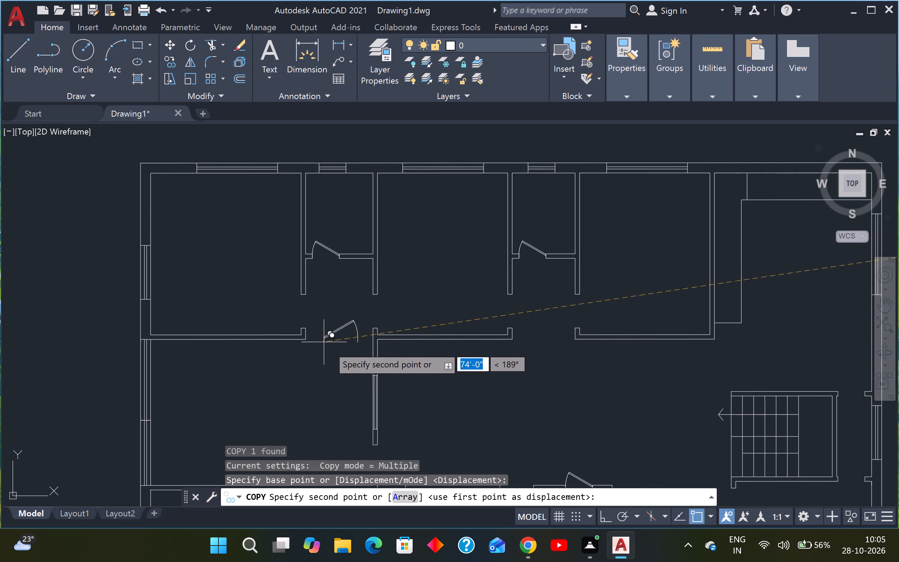
{"action": "scroll", "coordinate": [431, 359], "scroll_direction": "down", "scroll_amount": 3}
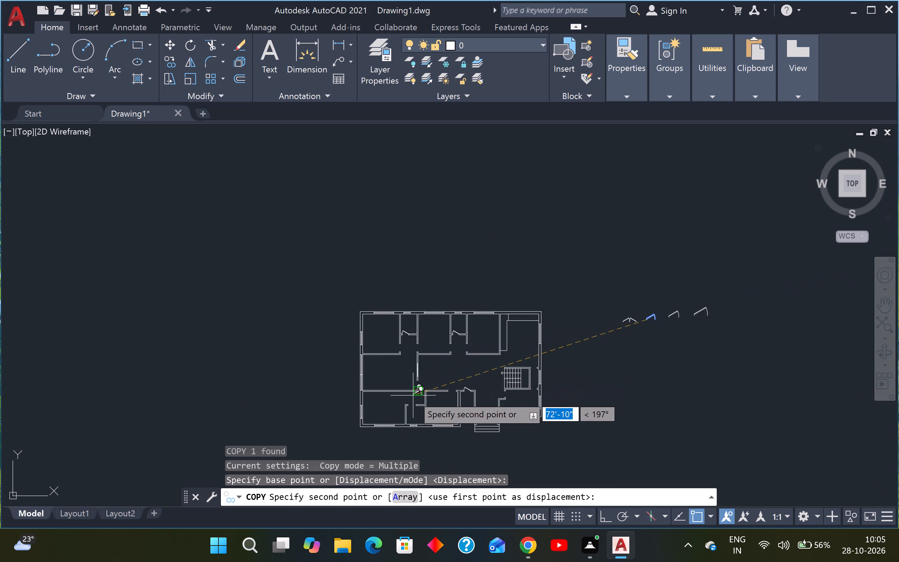
{"action": "scroll", "coordinate": [413, 396], "scroll_direction": "up", "scroll_amount": 2}
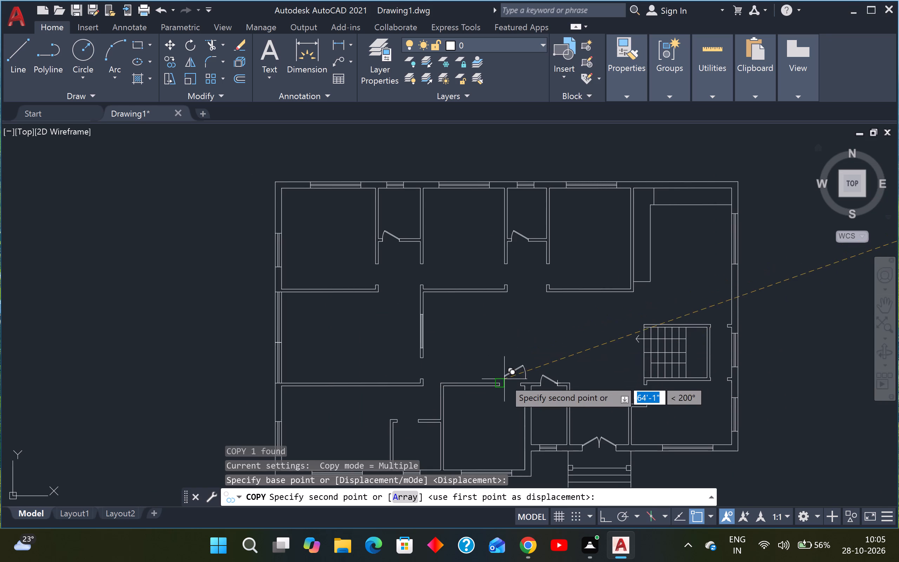
{"action": "scroll", "coordinate": [504, 379], "scroll_direction": "up", "scroll_amount": 3}
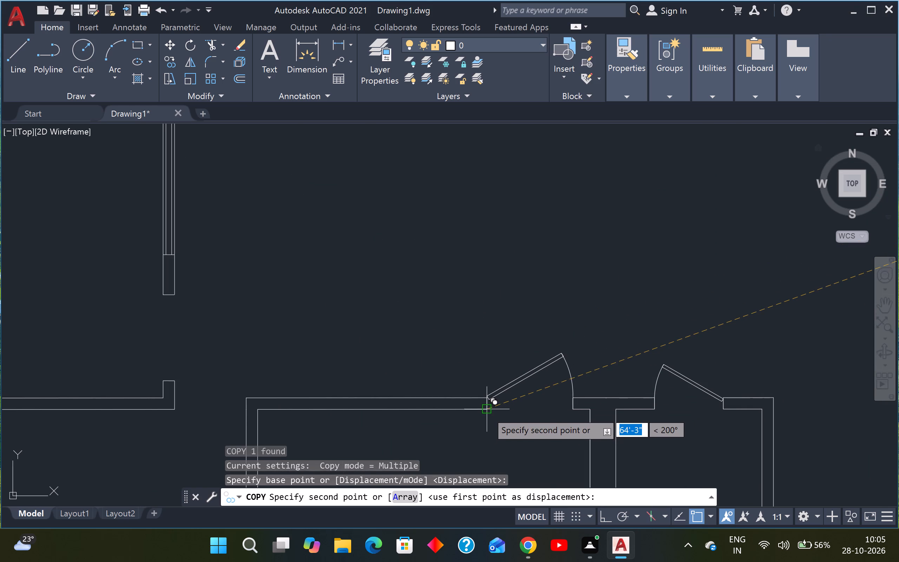
{"action": "left_click", "coordinate": [487, 411]}
Place another 2'6" door copy in the top-wall opening of the small lower-left room, hinged at the left jamb.
{"action": "scroll", "coordinate": [487, 411], "scroll_direction": "down", "scroll_amount": 3}
{"action": "scroll", "coordinate": [405, 415], "scroll_direction": "up", "scroll_amount": 3}
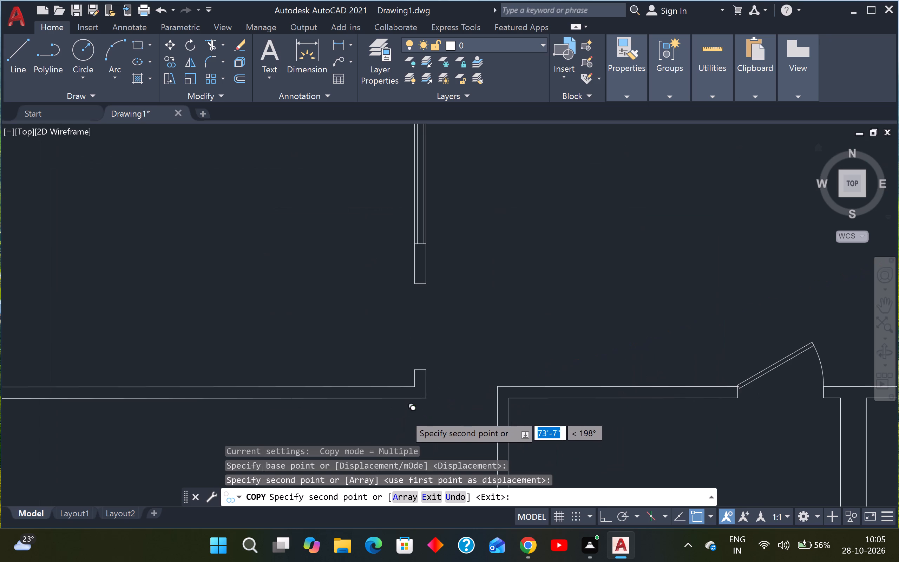
{"action": "scroll", "coordinate": [422, 401], "scroll_direction": "up", "scroll_amount": 1}
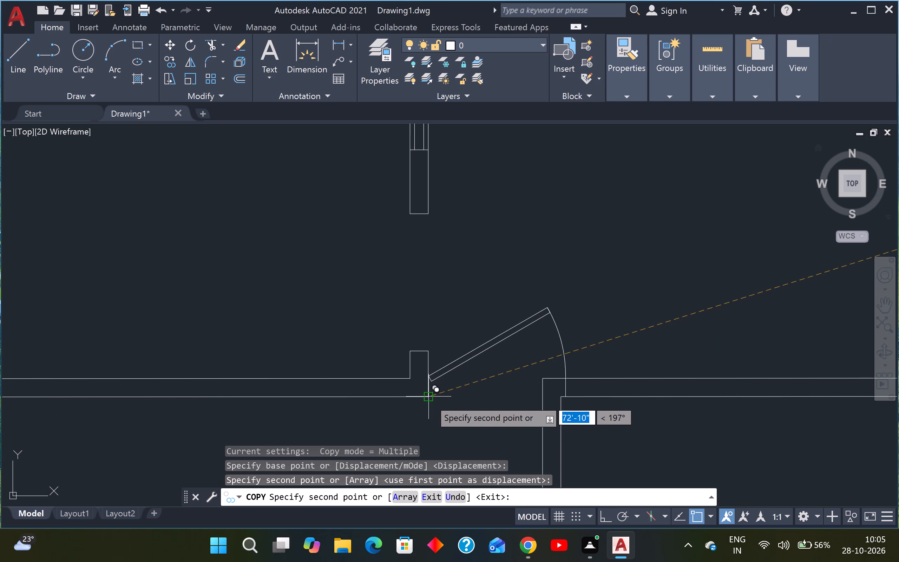
{"action": "scroll", "coordinate": [429, 399], "scroll_direction": "down", "scroll_amount": 4}
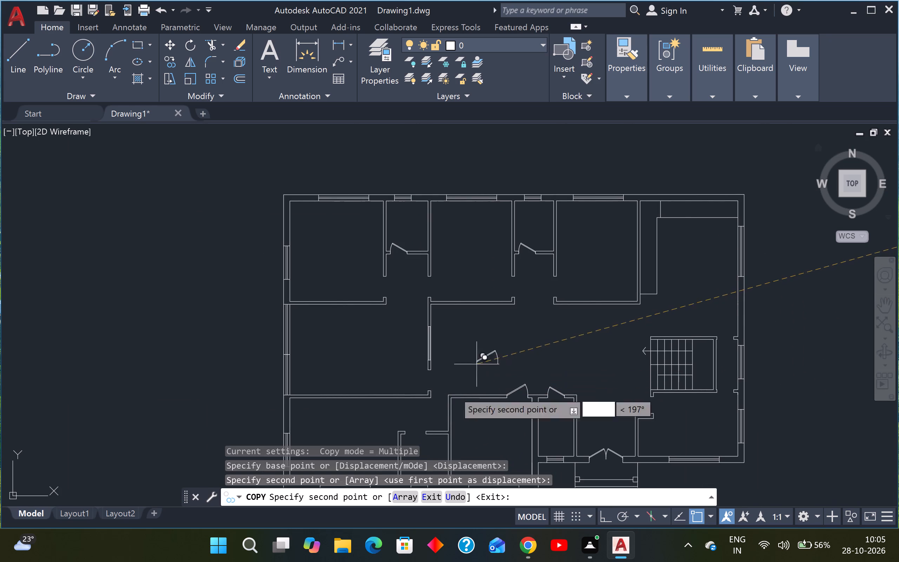
{"action": "scroll", "coordinate": [422, 434], "scroll_direction": "up", "scroll_amount": 2}
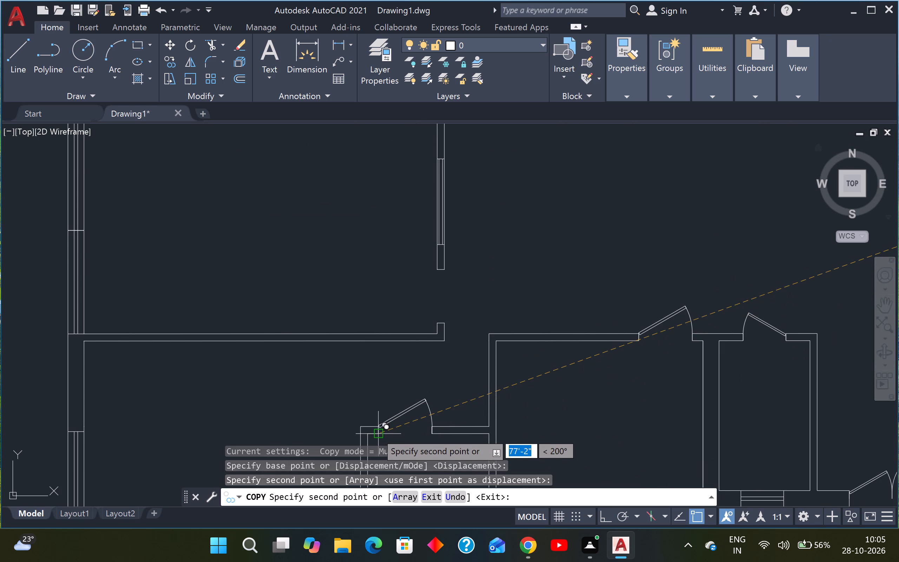
{"action": "left_click", "coordinate": [378, 432]}
Place a spare copy of the 2'6" door in the open central hall and finish copying.
{"action": "scroll", "coordinate": [402, 410], "scroll_direction": "down", "scroll_amount": 2}
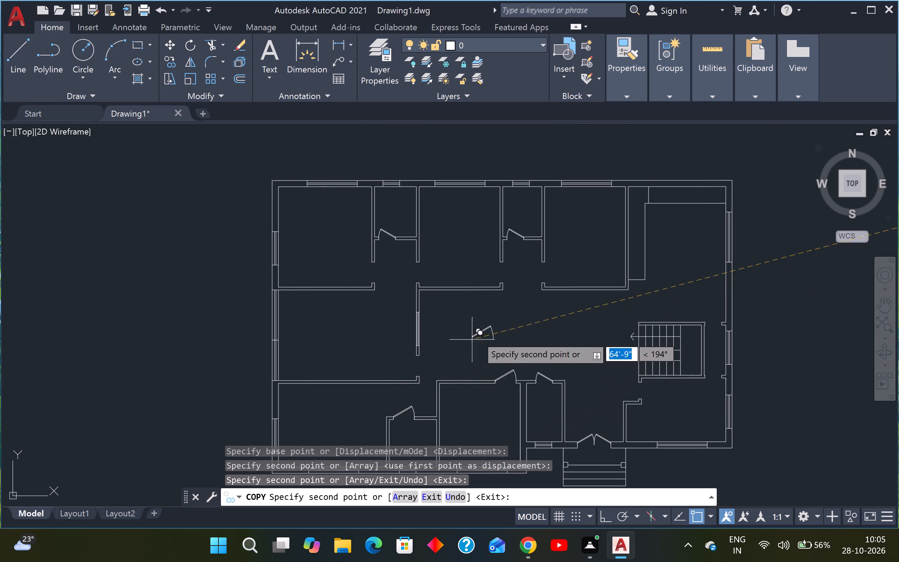
{"action": "left_click", "coordinate": [485, 327]}
{"action": "key", "text": "Escape"}
Rotate the spare 2'6" door 270° about the outer tip of its leaf, with Ortho on.
{"action": "scroll", "coordinate": [493, 327], "scroll_direction": "up", "scroll_amount": 2}
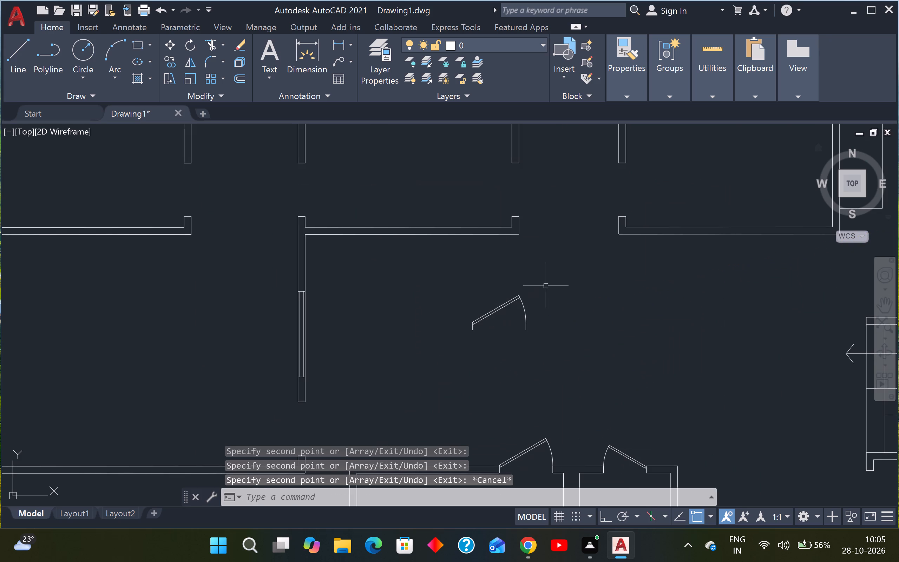
{"action": "left_click_drag", "start_coordinate": [546, 285], "coordinate": [537, 291]}
{"action": "left_click", "coordinate": [504, 322]}
{"action": "key", "text": "r"}
{"action": "key", "text": "o"}
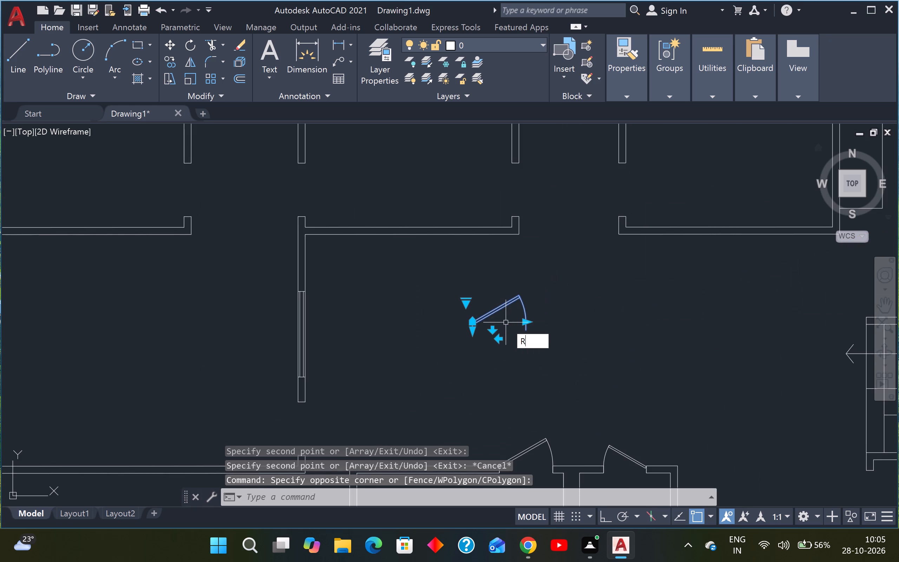
{"action": "key", "text": "Return"}
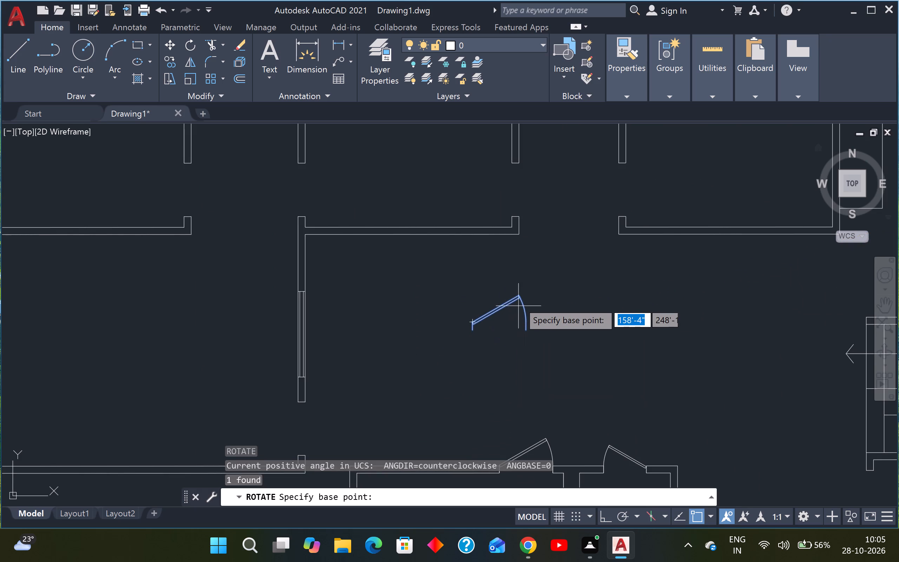
{"action": "left_click", "coordinate": [519, 295]}
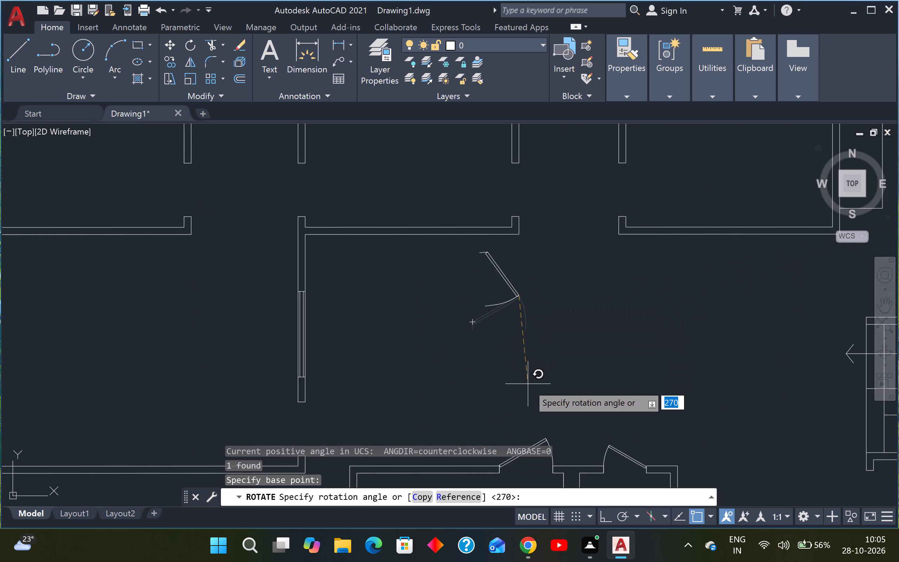
{"action": "key", "text": "F8"}
{"action": "left_click", "coordinate": [528, 383]}
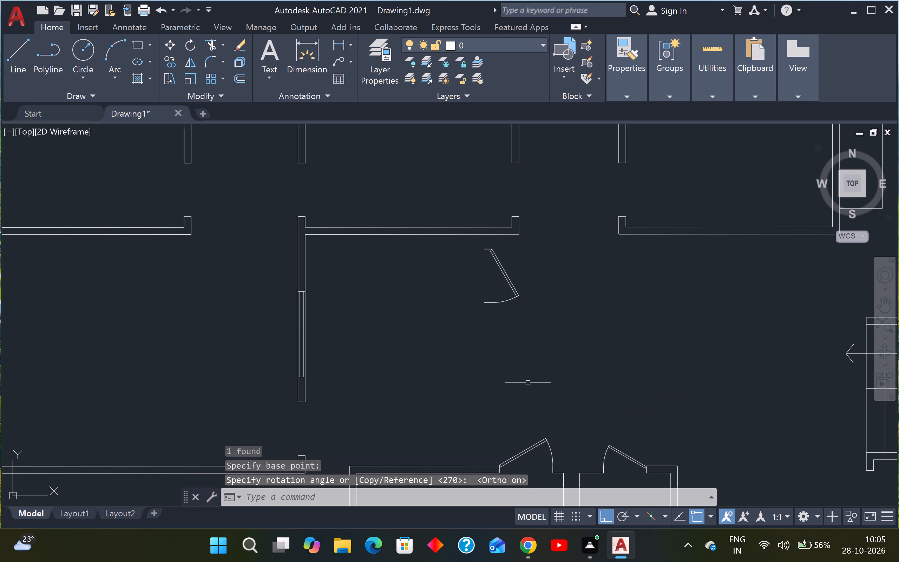
{"action": "key", "text": "Escape"}
{"action": "key", "text": "Escape"}
Copy the rotated 2'6" door from its hinge-side end to the upper jamb's room-side corner in the upper-left room's doorway, with Ortho off.
{"action": "left_click", "coordinate": [523, 284]}
{"action": "left_click", "coordinate": [506, 311]}
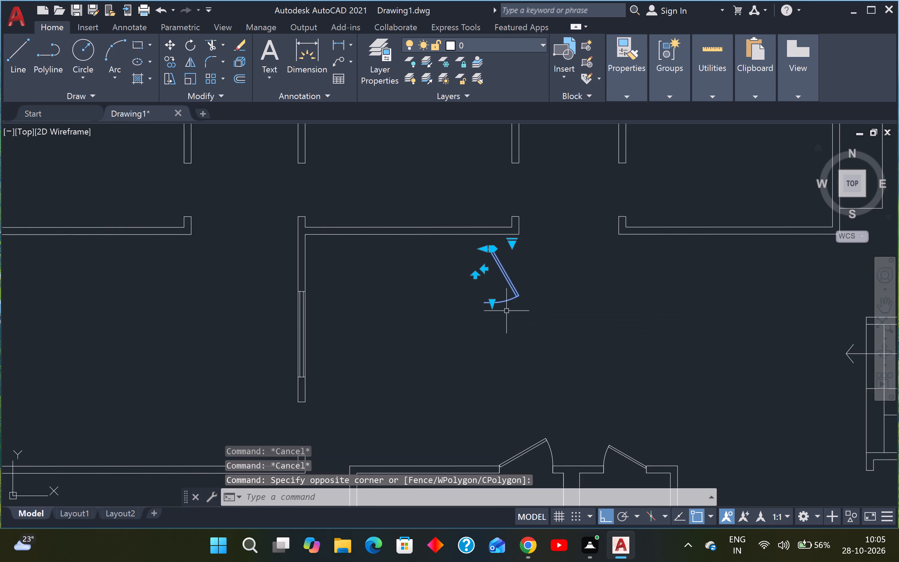
{"action": "key", "text": "c"}
{"action": "key", "text": "o"}
{"action": "key", "text": "Return"}
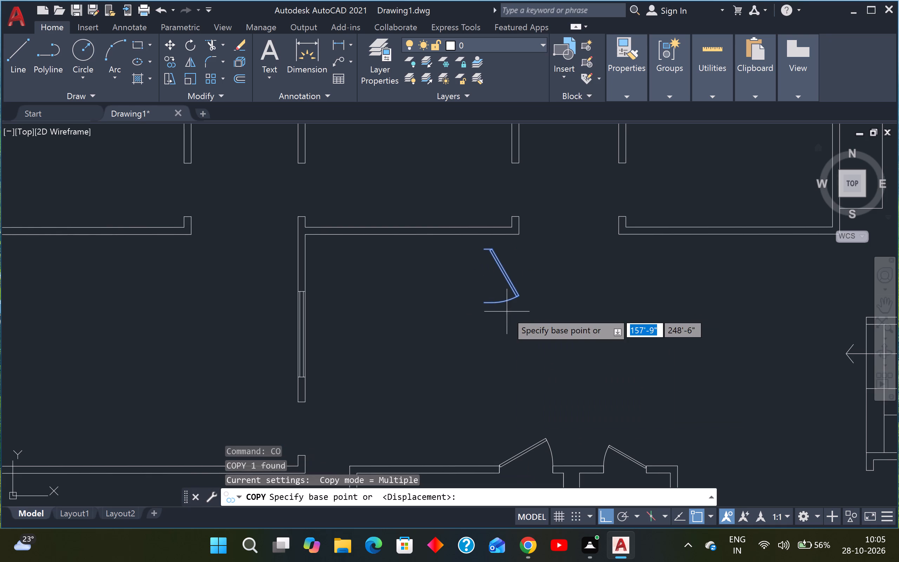
{"action": "scroll", "coordinate": [482, 257], "scroll_direction": "up", "scroll_amount": 2}
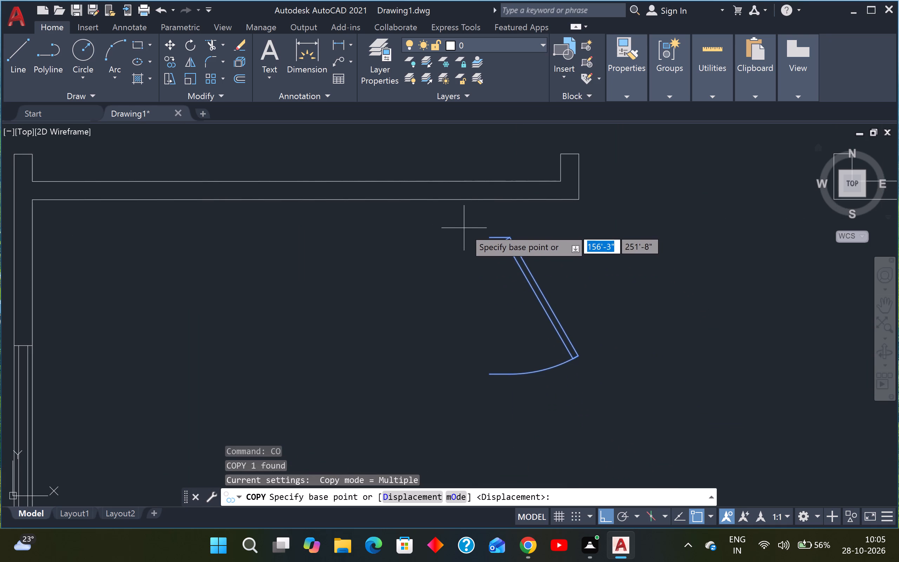
{"action": "left_click", "coordinate": [490, 237]}
{"action": "scroll", "coordinate": [489, 237], "scroll_direction": "down", "scroll_amount": 2}
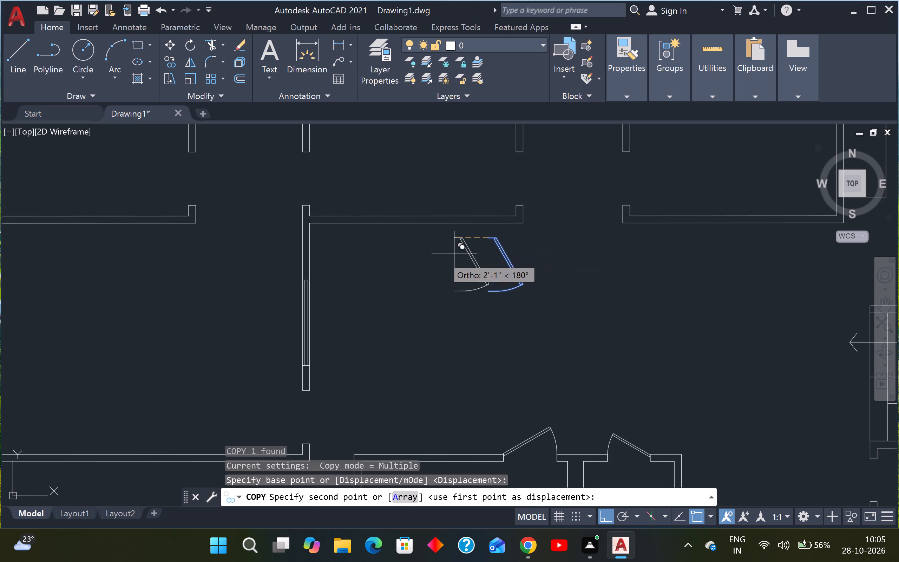
{"action": "key", "text": "F8"}
{"action": "scroll", "coordinate": [415, 259], "scroll_direction": "down", "scroll_amount": 2}
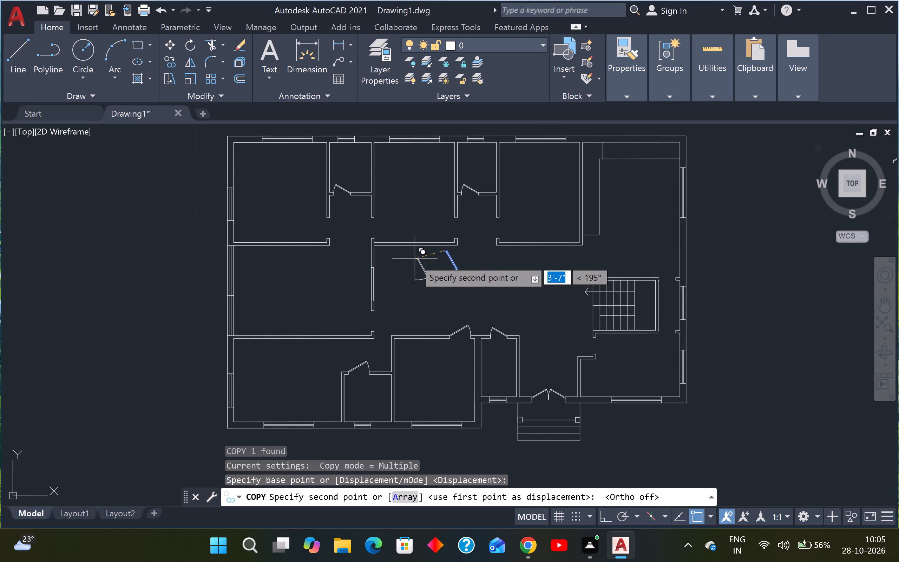
{"action": "middle_click_drag", "start_coordinate": [415, 259], "coordinate": [390, 338]}
{"action": "scroll", "coordinate": [324, 307], "scroll_direction": "up", "scroll_amount": 2}
{"action": "scroll", "coordinate": [236, 281], "scroll_direction": "up", "scroll_amount": 1}
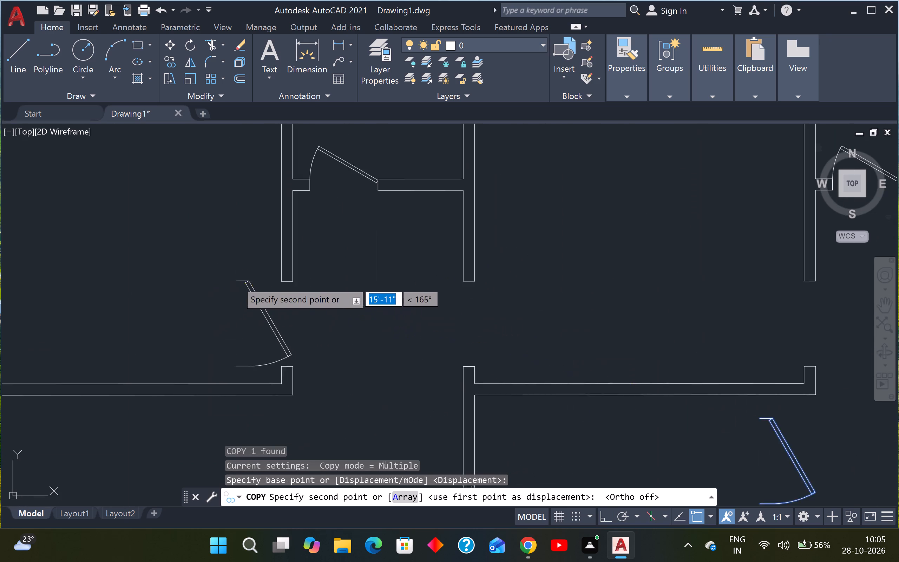
{"action": "scroll", "coordinate": [236, 281], "scroll_direction": "up", "scroll_amount": 2}
{"action": "left_click", "coordinate": [352, 279]}
{"action": "scroll", "coordinate": [352, 278], "scroll_direction": "down", "scroll_amount": 3}
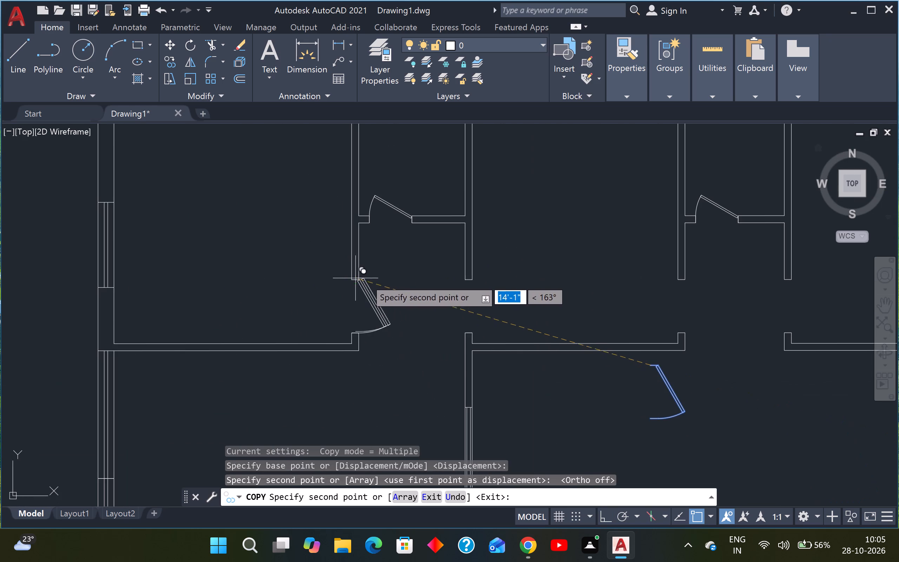
Copy the rotated 2'6" door to the upper jamb's left corner in the three remaining side-wall doorways of the upper rooms and finish copying.
{"action": "scroll", "coordinate": [454, 285], "scroll_direction": "up", "scroll_amount": 2}
{"action": "left_click", "coordinate": [479, 271]}
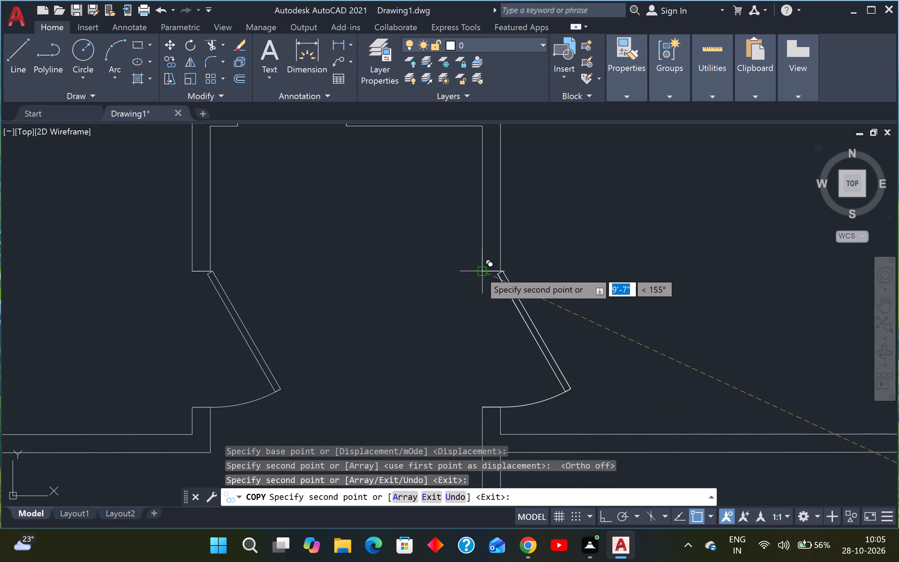
{"action": "scroll", "coordinate": [479, 271], "scroll_direction": "down", "scroll_amount": 3}
{"action": "scroll", "coordinate": [613, 284], "scroll_direction": "up", "scroll_amount": 2}
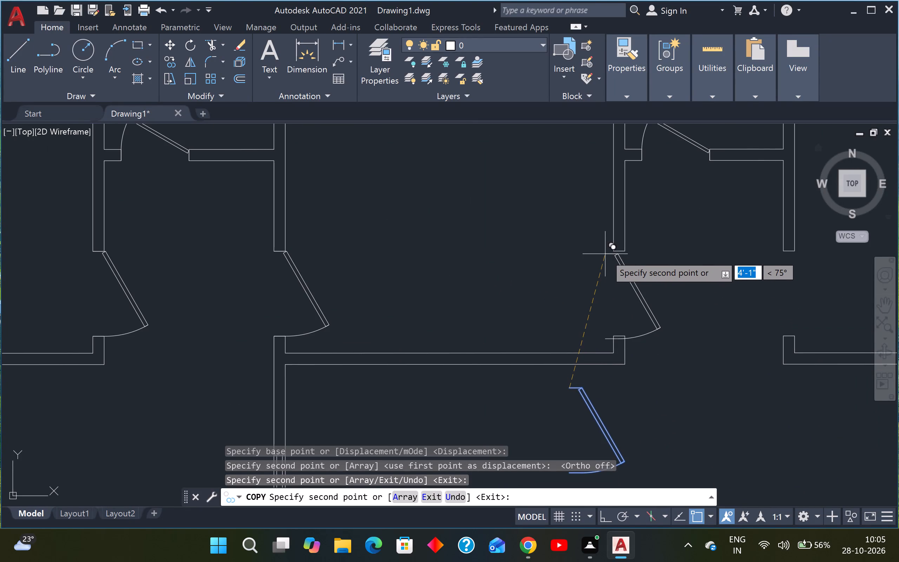
{"action": "left_click", "coordinate": [609, 250]}
{"action": "scroll", "coordinate": [609, 250], "scroll_direction": "down", "scroll_amount": 3}
{"action": "middle_click_drag", "start_coordinate": [610, 259], "coordinate": [559, 273]}
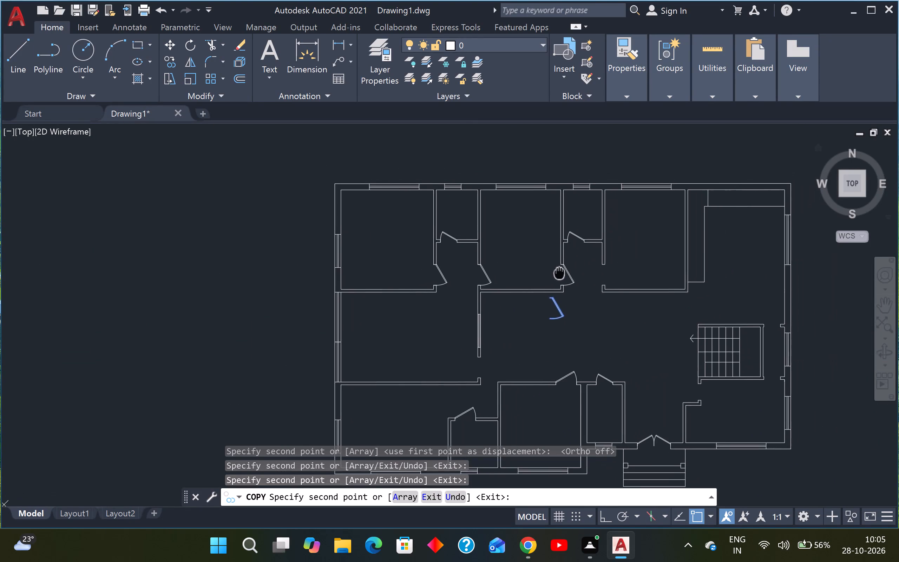
{"action": "scroll", "coordinate": [590, 273], "scroll_direction": "up", "scroll_amount": 2}
{"action": "left_click", "coordinate": [615, 255]}
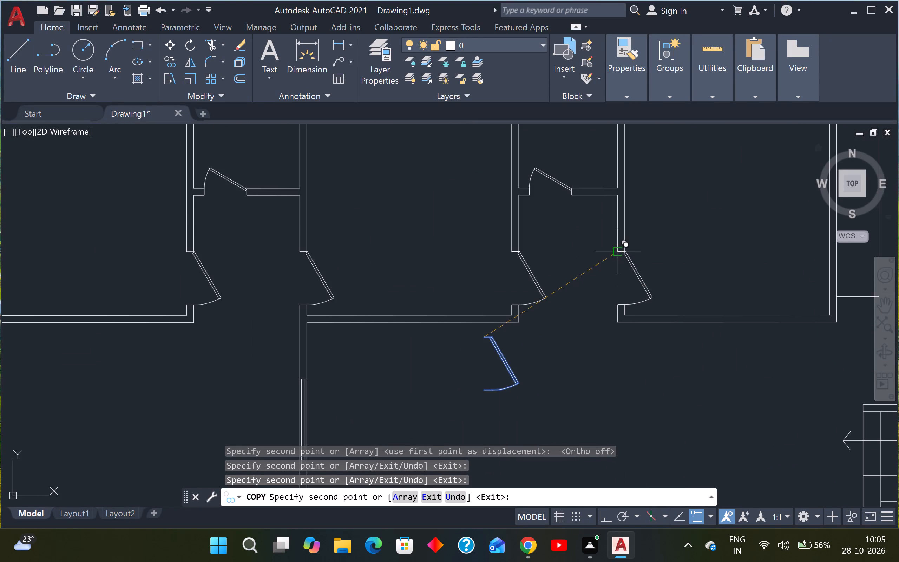
{"action": "scroll", "coordinate": [615, 255], "scroll_direction": "down", "scroll_amount": 3}
{"action": "key", "text": "Escape"}
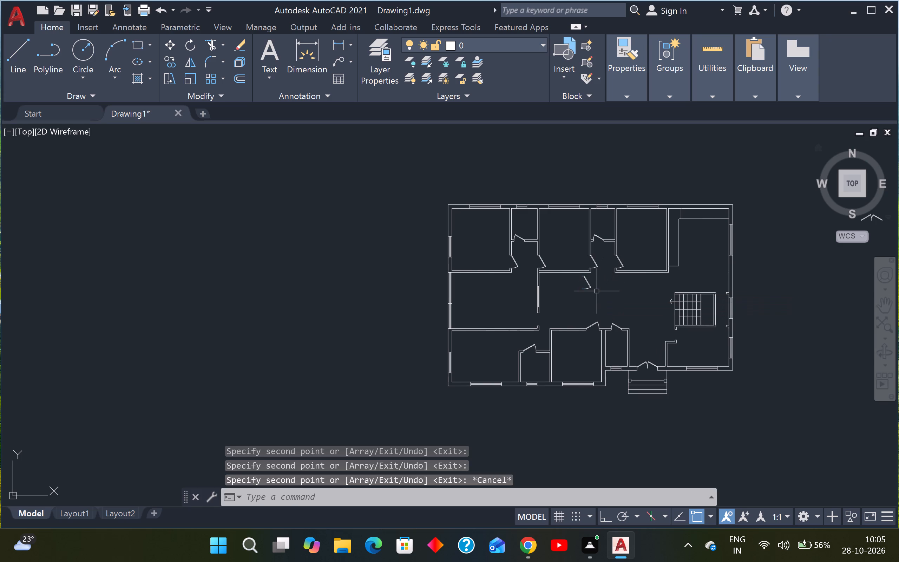
Copy the spare rotated 2'6" door from its hinge-side end to the upper jamb's left corner in the middle-left room's doorway.
{"action": "scroll", "coordinate": [593, 284], "scroll_direction": "up", "scroll_amount": 2}
{"action": "left_click", "coordinate": [592, 278]}
{"action": "left_click", "coordinate": [574, 284]}
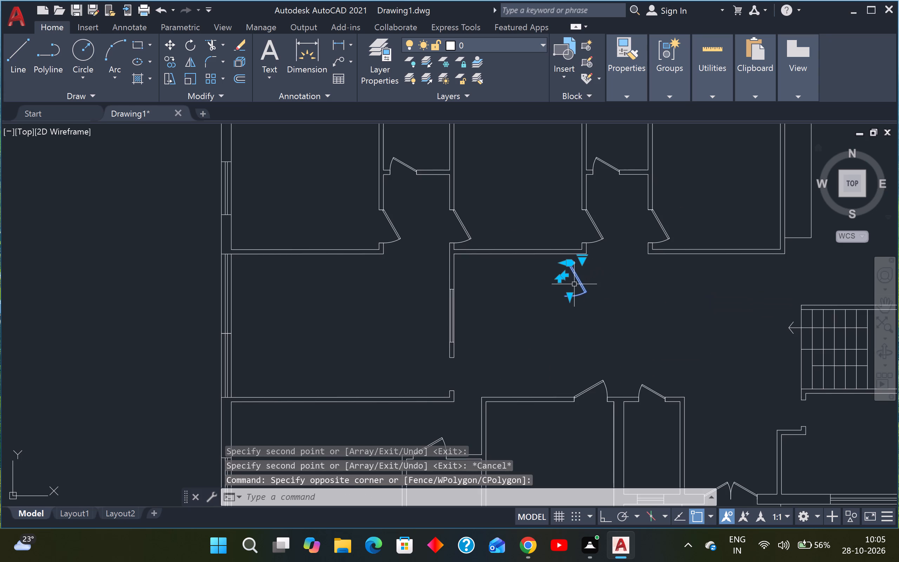
{"action": "key", "text": "c"}
{"action": "key", "text": "o"}
{"action": "key", "text": "Return"}
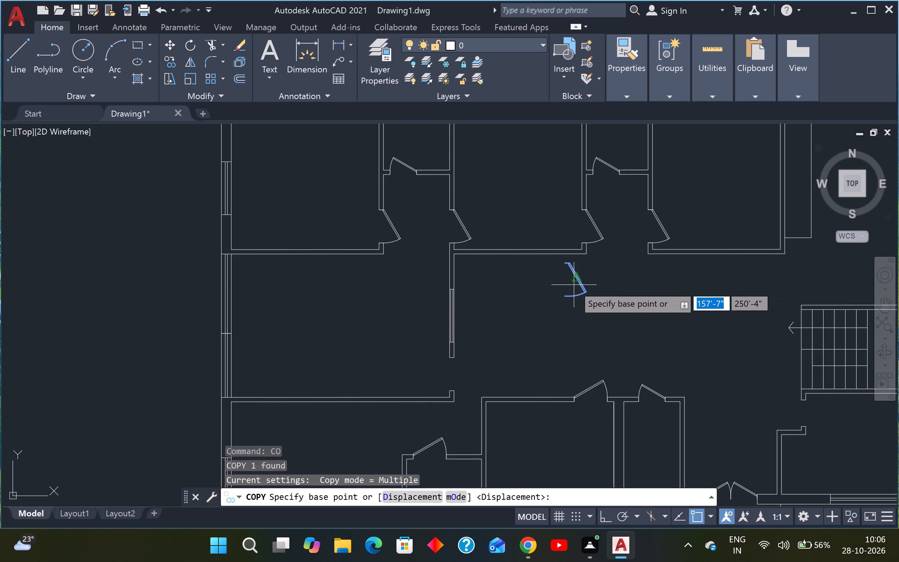
{"action": "scroll", "coordinate": [563, 277], "scroll_direction": "up", "scroll_amount": 2}
{"action": "left_click", "coordinate": [569, 244]}
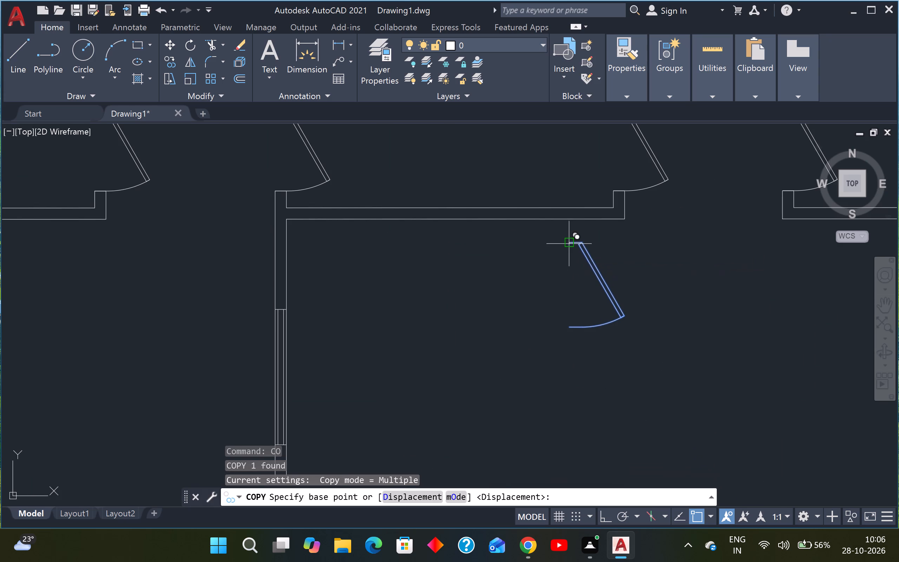
{"action": "scroll", "coordinate": [546, 261], "scroll_direction": "down", "scroll_amount": 3}
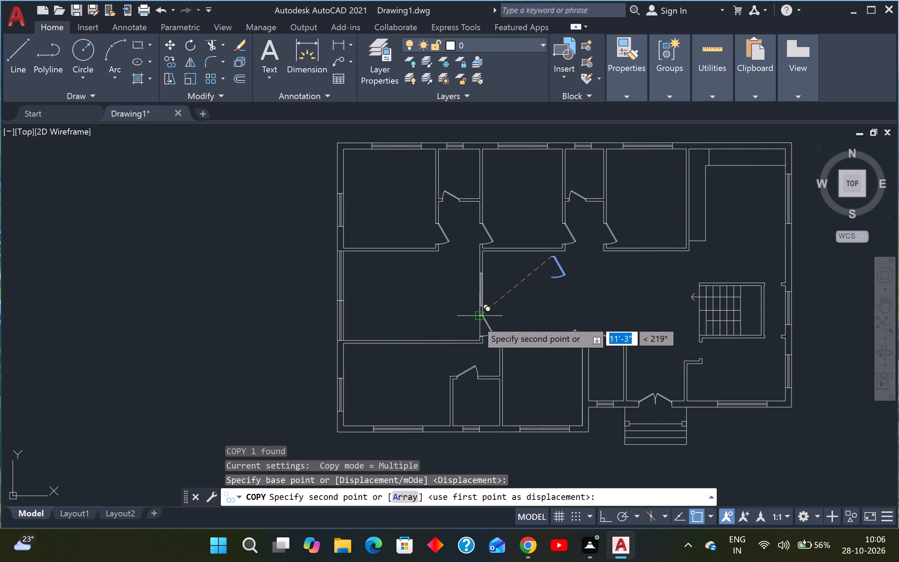
{"action": "scroll", "coordinate": [477, 320], "scroll_direction": "up", "scroll_amount": 3}
{"action": "left_click", "coordinate": [486, 306]}
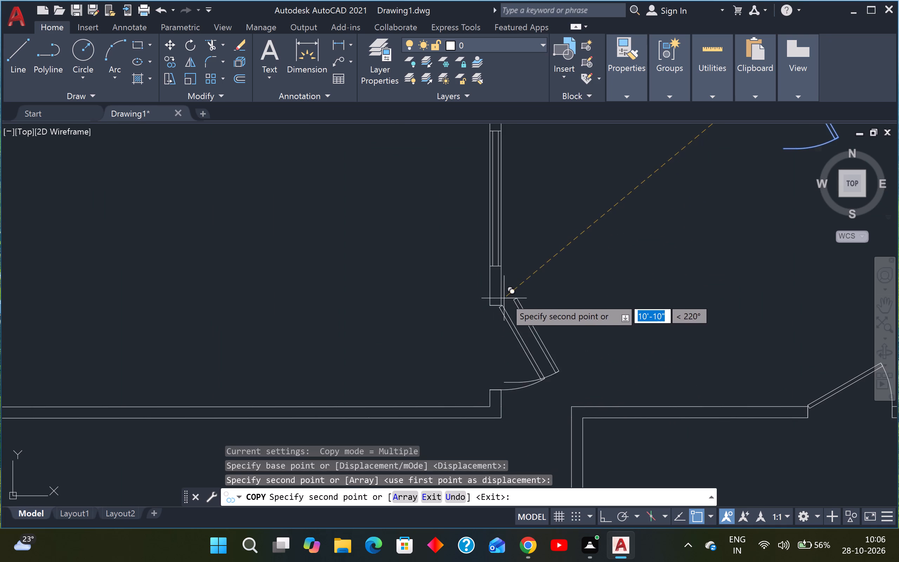
Examine the remaining openings around the lower-left rooms and the staircase, and end the copying.
{"action": "scroll", "coordinate": [505, 298], "scroll_direction": "down", "scroll_amount": 2}
{"action": "scroll", "coordinate": [541, 300], "scroll_direction": "down", "scroll_amount": 2}
{"action": "scroll", "coordinate": [523, 324], "scroll_direction": "up", "scroll_amount": 2}
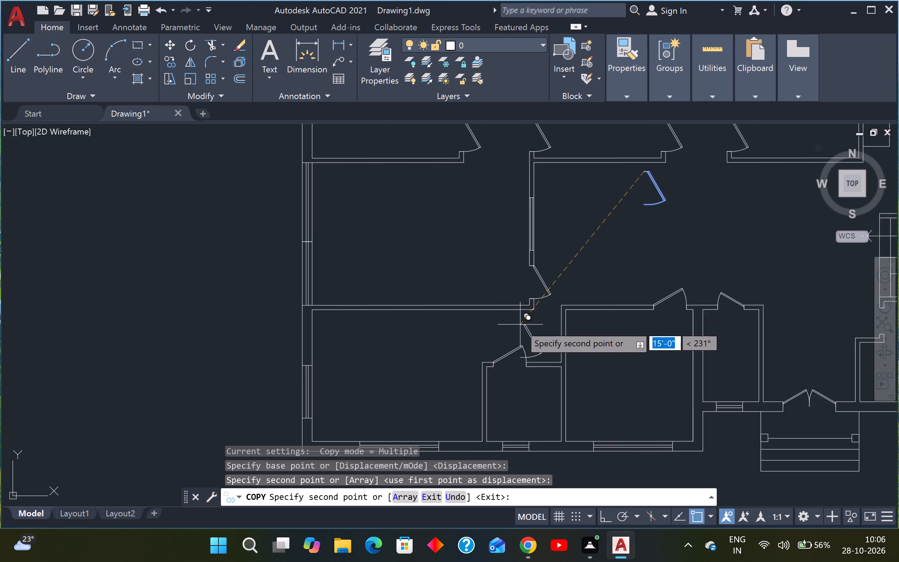
{"action": "scroll", "coordinate": [473, 329], "scroll_direction": "up", "scroll_amount": 2}
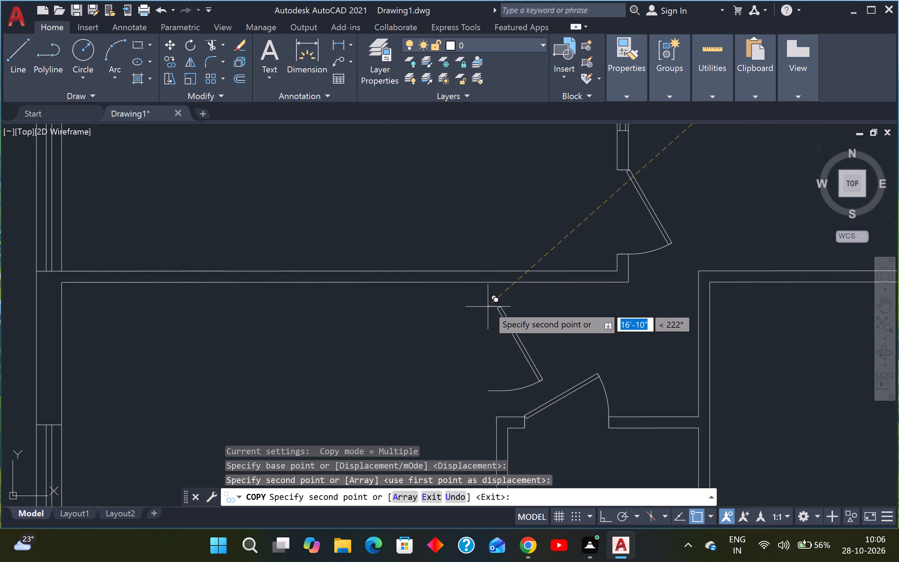
{"action": "scroll", "coordinate": [491, 305], "scroll_direction": "down", "scroll_amount": 2}
{"action": "scroll", "coordinate": [616, 299], "scroll_direction": "down", "scroll_amount": 2}
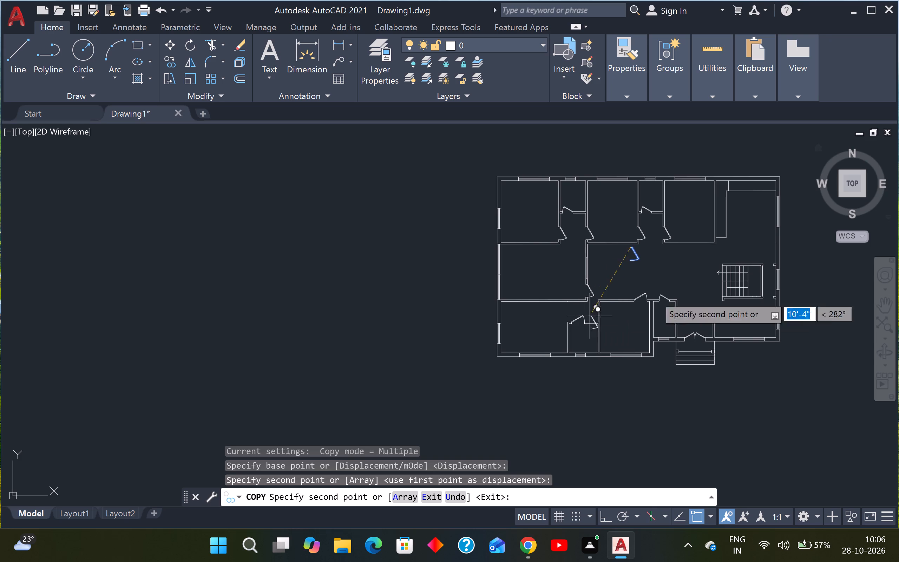
{"action": "scroll", "coordinate": [746, 302], "scroll_direction": "up", "scroll_amount": 4}
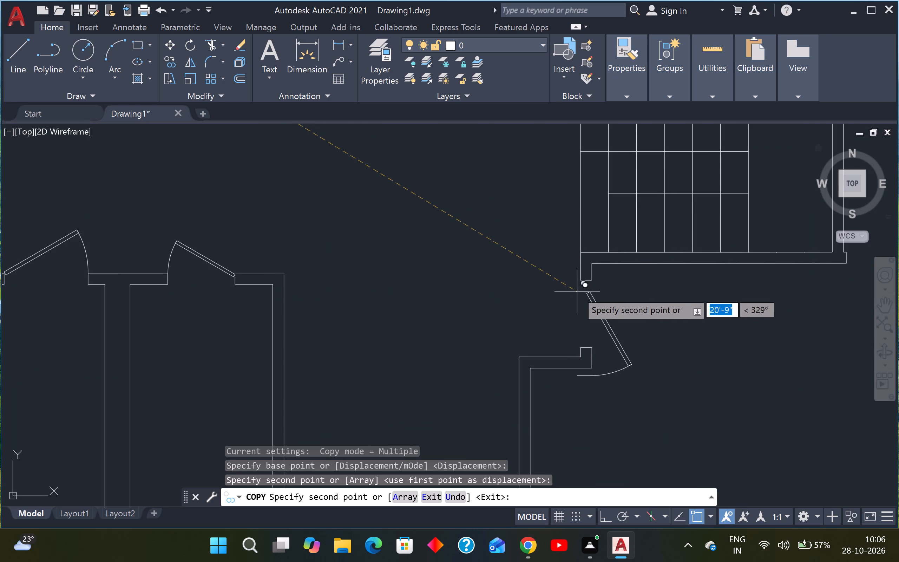
{"action": "scroll", "coordinate": [574, 279], "scroll_direction": "down", "scroll_amount": 3}
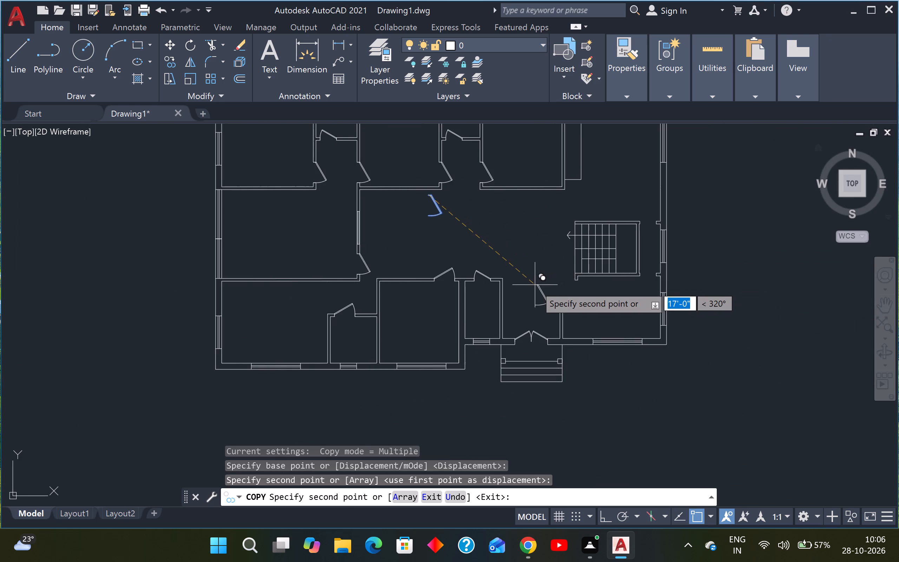
{"action": "scroll", "coordinate": [650, 220], "scroll_direction": "up", "scroll_amount": 2}
{"action": "key", "text": "Escape"}
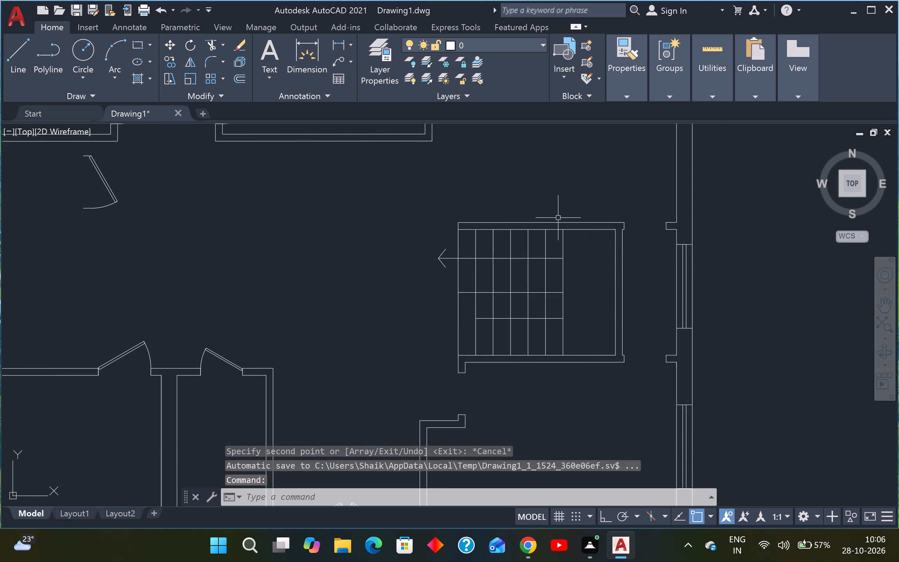
Copy the right leaf of the entrance double door from its lower hinge-side end to the right jamb of the passage opening at the staircase's lower wall.
{"action": "scroll", "coordinate": [474, 244], "scroll_direction": "down", "scroll_amount": 3}
{"action": "scroll", "coordinate": [448, 319], "scroll_direction": "up", "scroll_amount": 3}
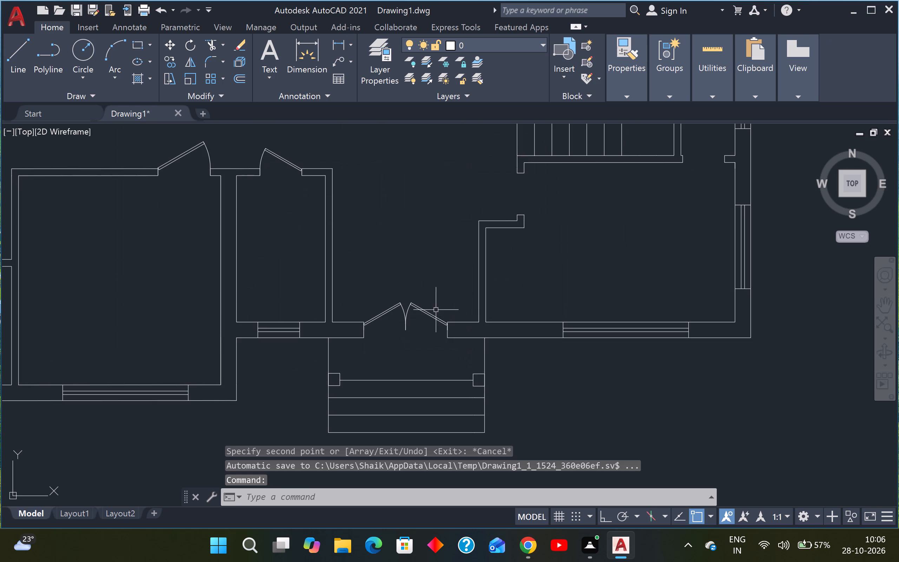
{"action": "left_click", "coordinate": [435, 310]}
{"action": "left_click", "coordinate": [432, 319]}
{"action": "type", "text": "CO"}
{"action": "key", "text": "Return"}
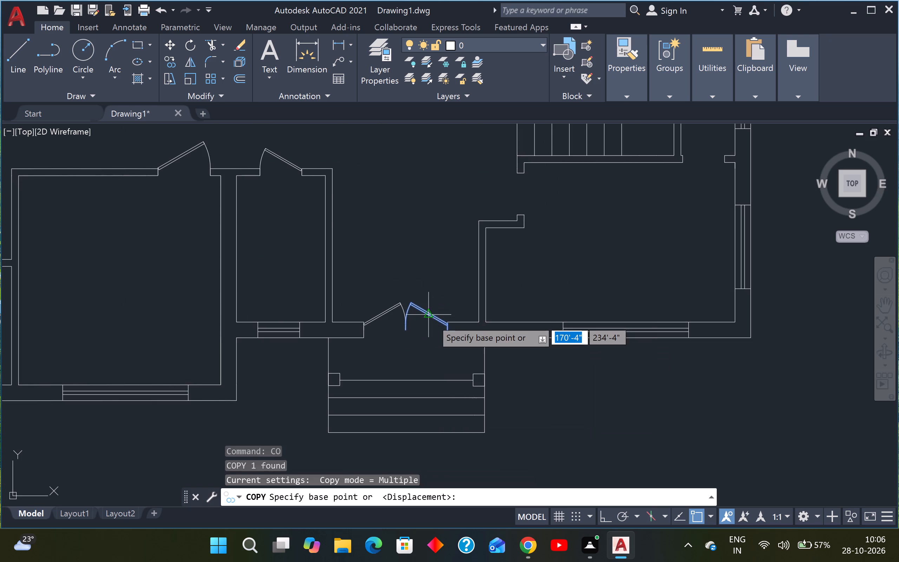
{"action": "scroll", "coordinate": [435, 323], "scroll_direction": "up", "scroll_amount": 3}
{"action": "left_click", "coordinate": [481, 352]}
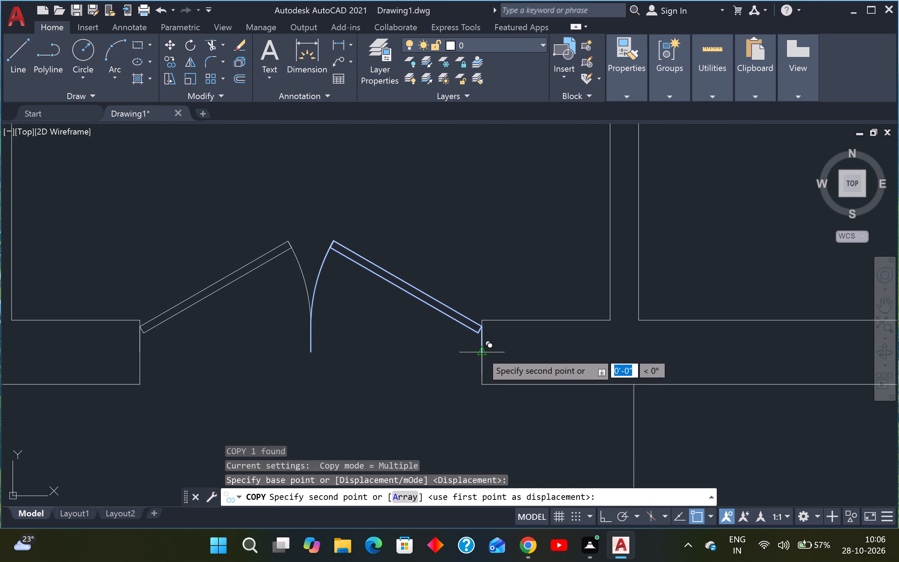
{"action": "scroll", "coordinate": [480, 348], "scroll_direction": "down", "scroll_amount": 4}
{"action": "scroll", "coordinate": [656, 240], "scroll_direction": "up", "scroll_amount": 5}
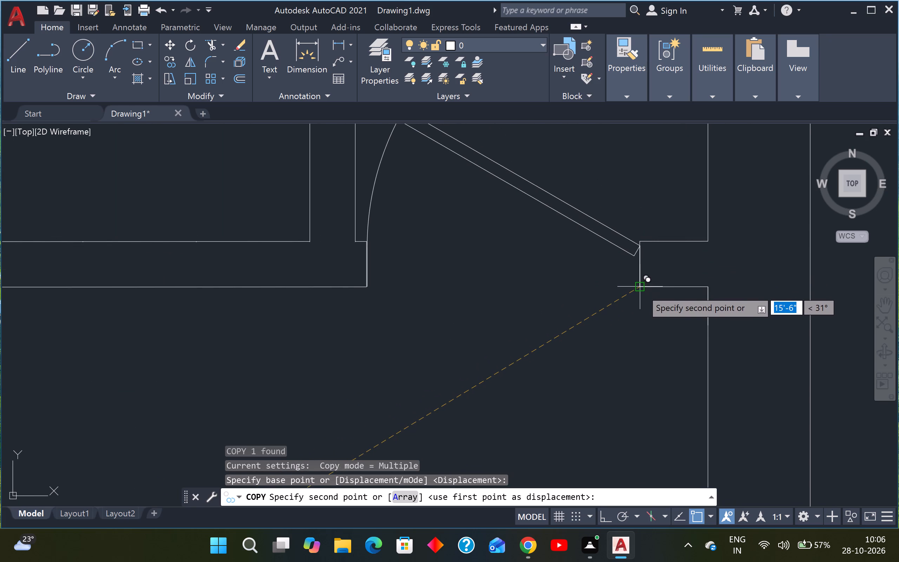
{"action": "left_click", "coordinate": [641, 289]}
Place another copy of the leaf in the passage opening at the staircase's upper wall, hinged at the right jamb.
{"action": "scroll", "coordinate": [641, 285], "scroll_direction": "down", "scroll_amount": 3}
{"action": "middle_click_drag", "start_coordinate": [633, 285], "coordinate": [590, 441]}
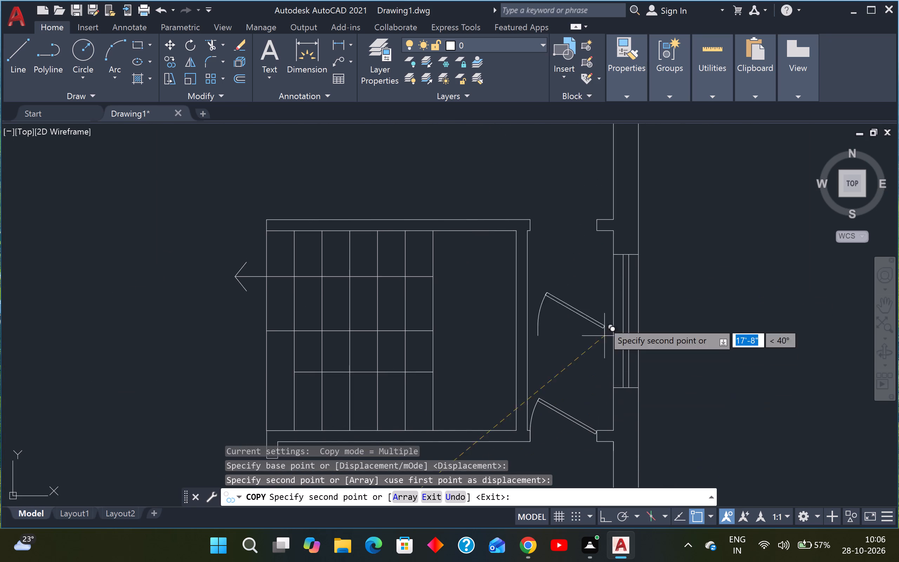
{"action": "scroll", "coordinate": [593, 249], "scroll_direction": "up", "scroll_amount": 3}
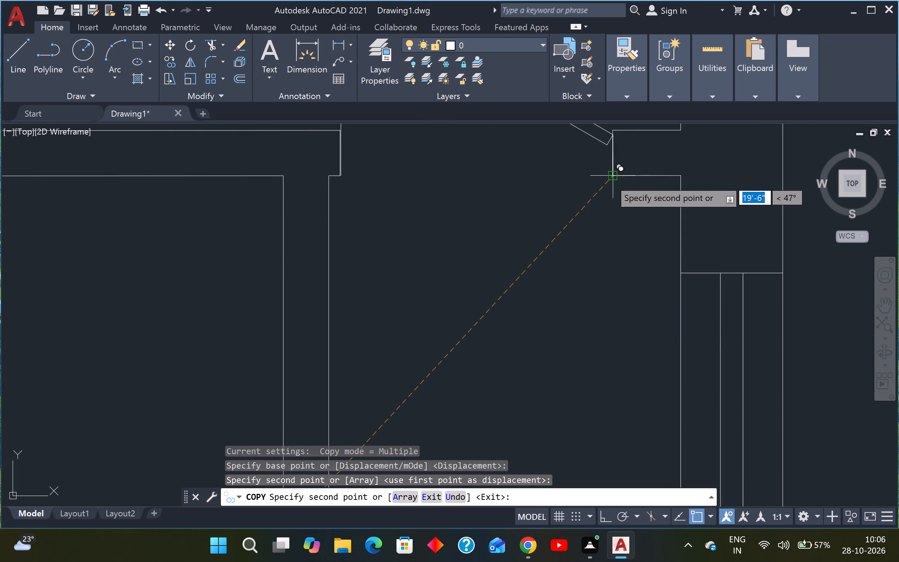
{"action": "left_click", "coordinate": [610, 179]}
Place a spare copy of the leaf inside the lower-right room and finish copying.
{"action": "scroll", "coordinate": [586, 199], "scroll_direction": "down", "scroll_amount": 3}
{"action": "scroll", "coordinate": [551, 241], "scroll_direction": "down", "scroll_amount": 3}
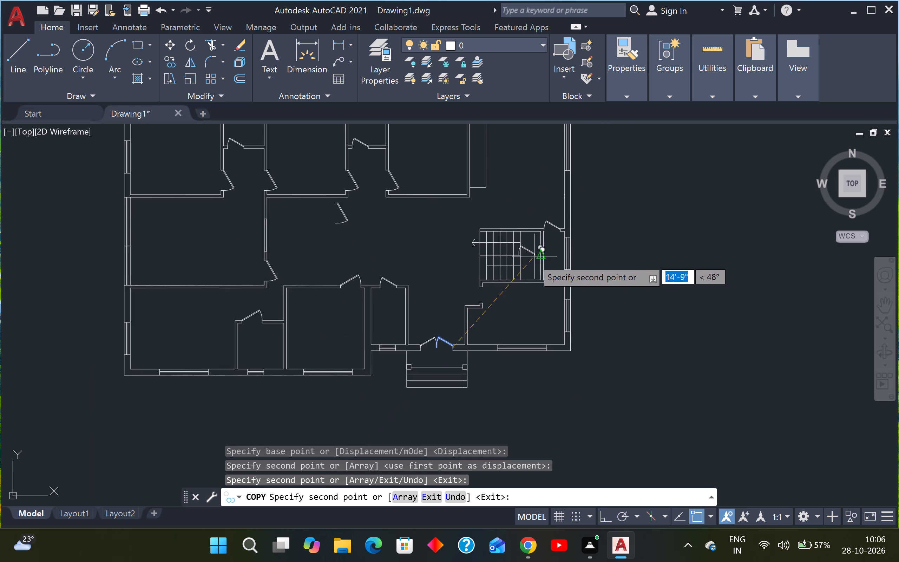
{"action": "left_click", "coordinate": [531, 322]}
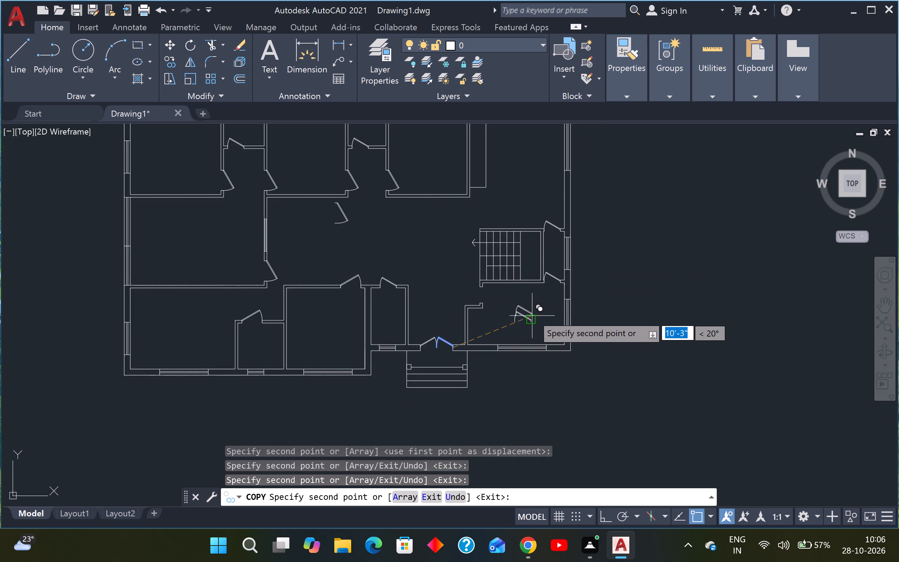
{"action": "scroll", "coordinate": [532, 314], "scroll_direction": "up", "scroll_amount": 1}
{"action": "key", "text": "Escape"}
Rotate the spare door leaf in the lower-right room 270° about its hinge corner, with Ortho on.
{"action": "scroll", "coordinate": [539, 310], "scroll_direction": "up", "scroll_amount": 3}
{"action": "left_click_drag", "start_coordinate": [527, 303], "coordinate": [519, 308]}
{"action": "left_click", "coordinate": [433, 351]}
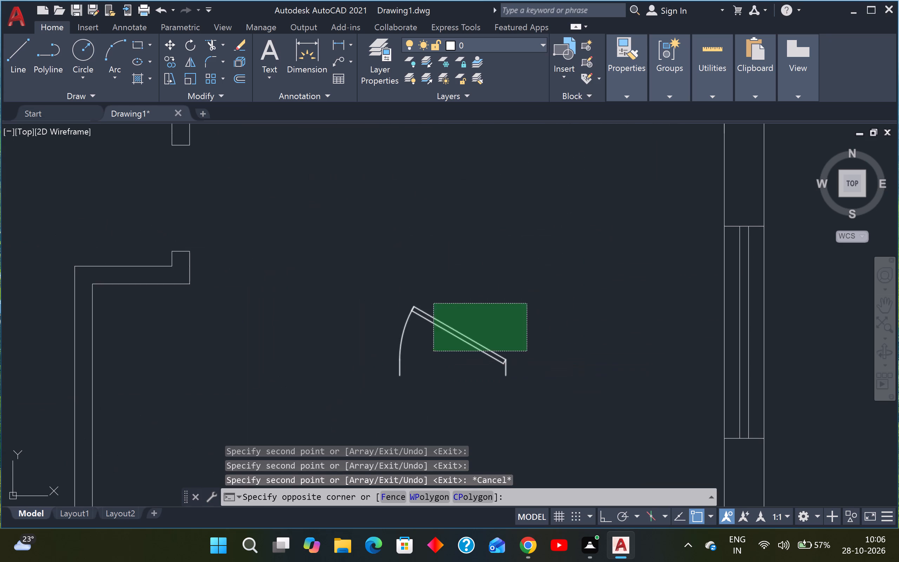
{"action": "key", "text": "r"}
{"action": "key", "text": "p"}
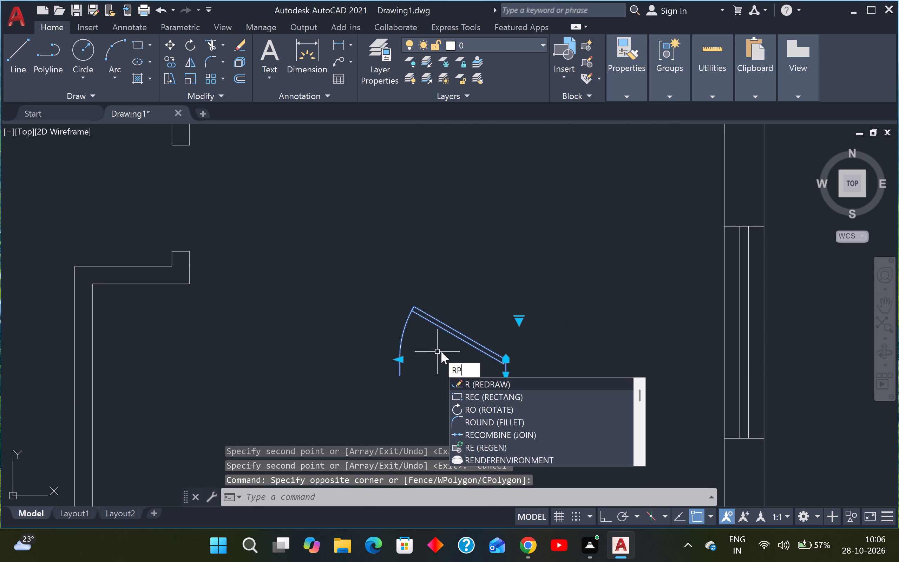
{"action": "key", "text": "BackSpace"}
{"action": "key", "text": "o"}
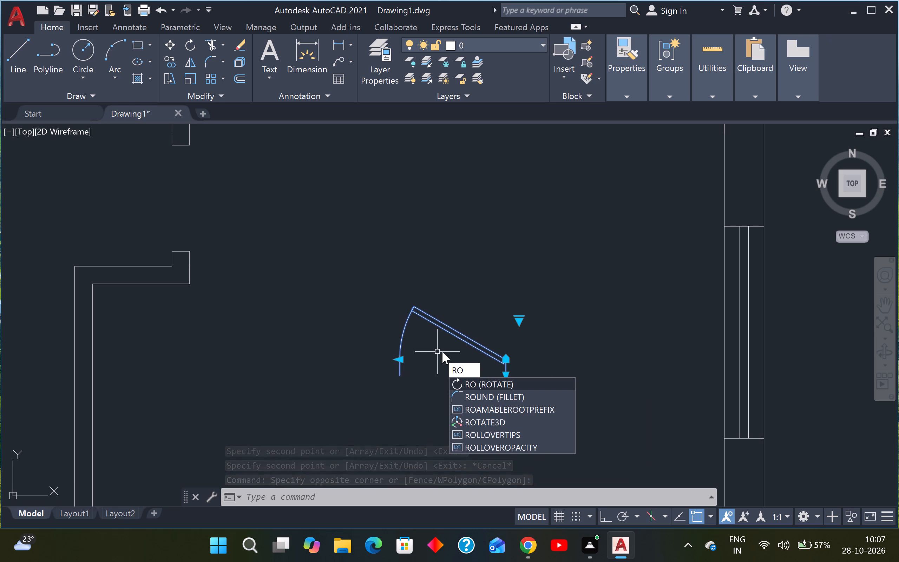
{"action": "key", "text": "Return"}
{"action": "left_click", "coordinate": [505, 360]}
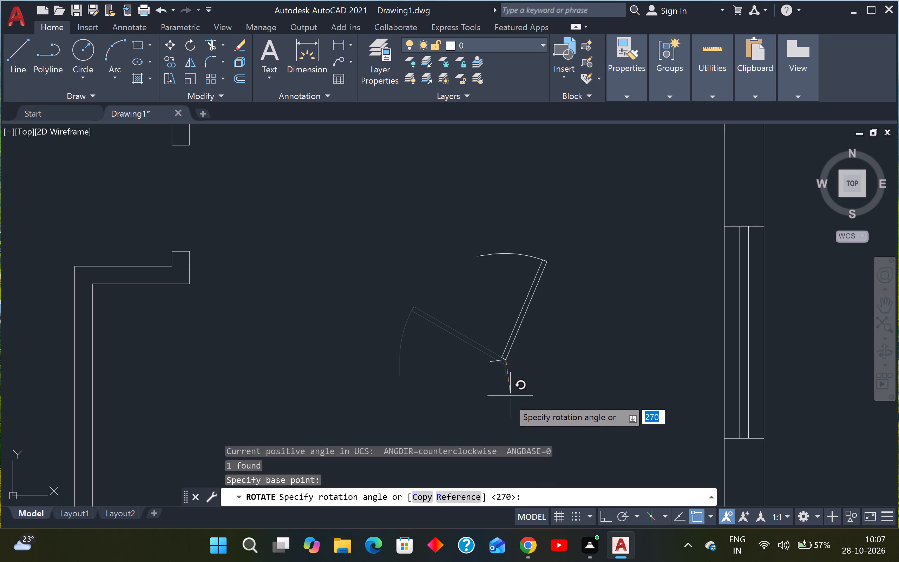
{"action": "key", "text": "F8"}
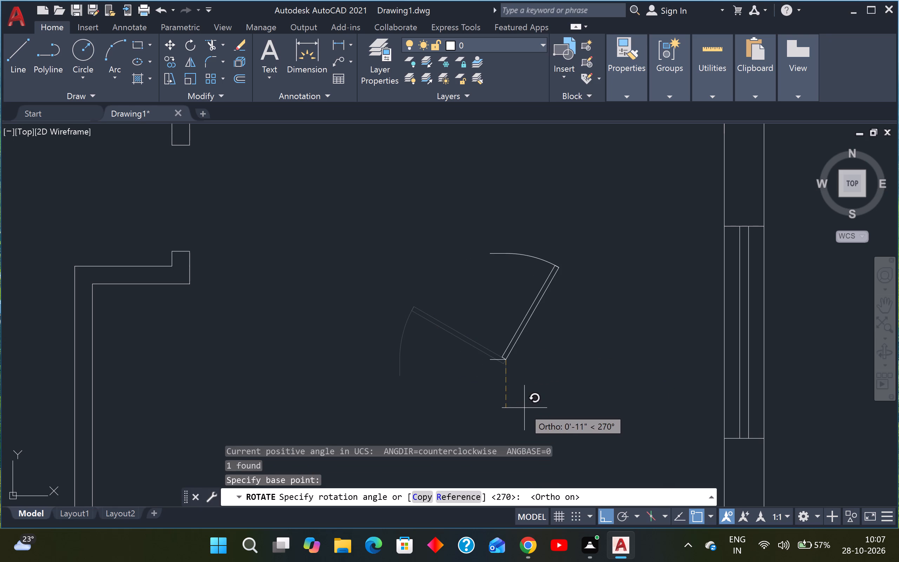
{"action": "left_click", "coordinate": [525, 408]}
{"action": "key", "text": "Escape"}
{"action": "key", "text": "Escape"}
Move the rotated leaf from its hinge-side end to the lower jamb's hall-side corner in the lower-right room's doorway, with Ortho off.
{"action": "left_click_drag", "start_coordinate": [583, 255], "coordinate": [572, 257]}
{"action": "left_click", "coordinate": [496, 310]}
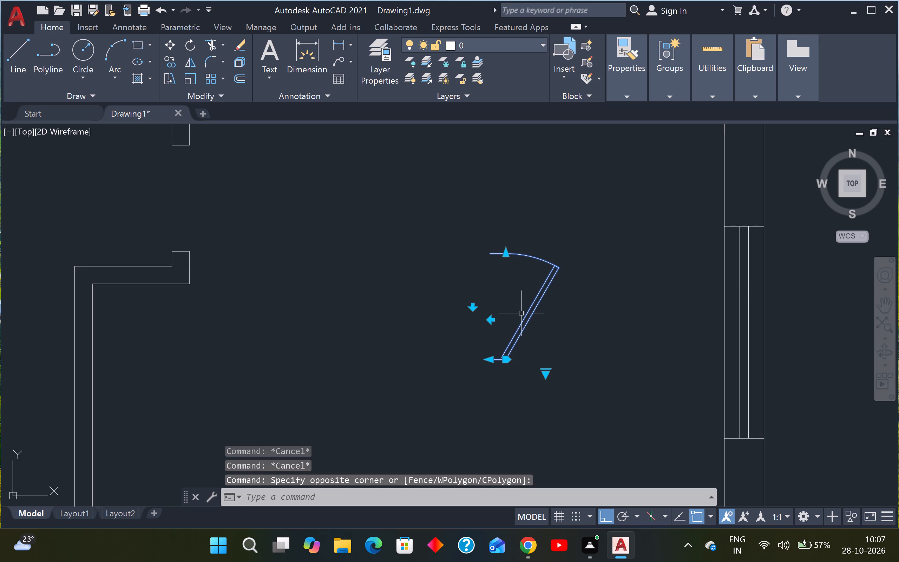
{"action": "key", "text": "m"}
{"action": "key", "text": "space"}
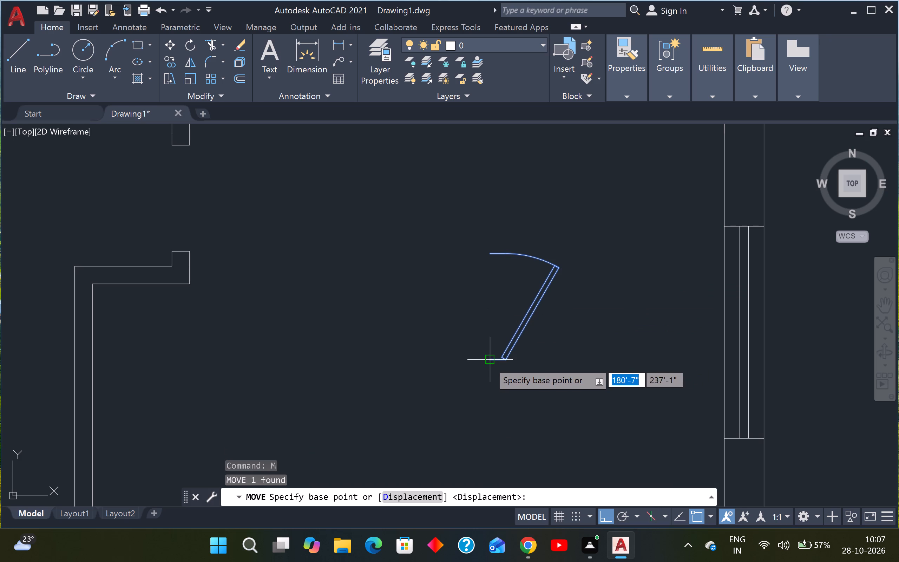
{"action": "left_click", "coordinate": [488, 361]}
{"action": "scroll", "coordinate": [474, 339], "scroll_direction": "down", "scroll_amount": 2}
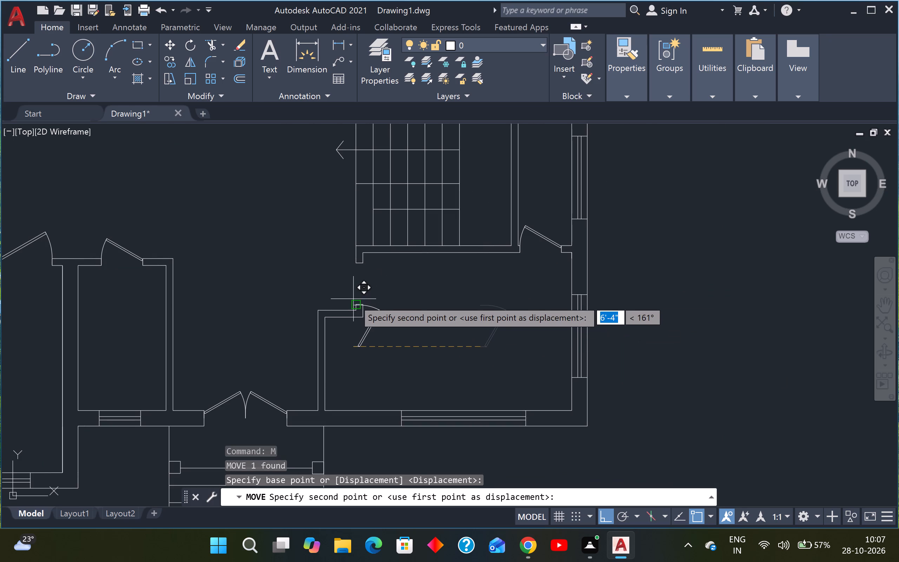
{"action": "key", "text": "F8"}
{"action": "scroll", "coordinate": [353, 299], "scroll_direction": "up", "scroll_amount": 2}
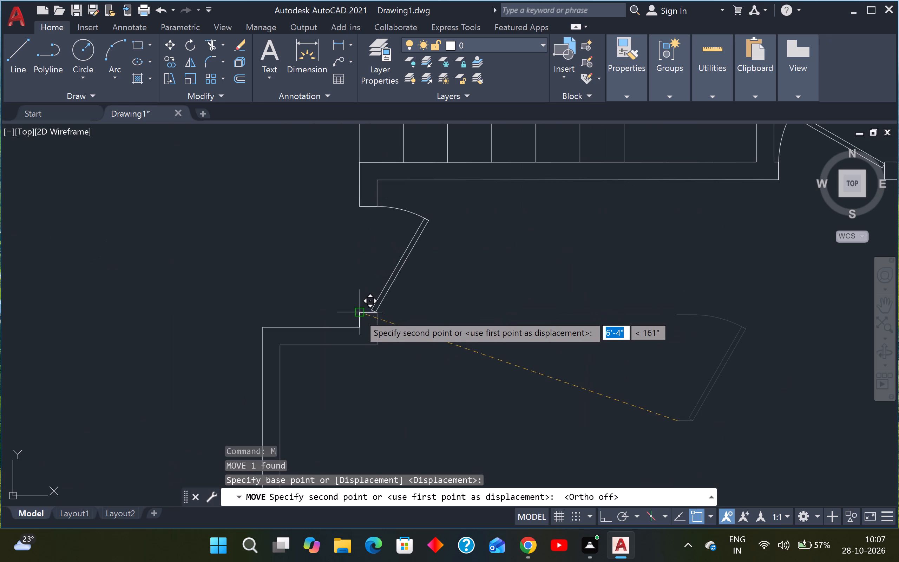
{"action": "left_click", "coordinate": [363, 313]}
{"action": "key", "text": "Escape"}
{"action": "scroll", "coordinate": [374, 309], "scroll_direction": "down", "scroll_amount": 5}
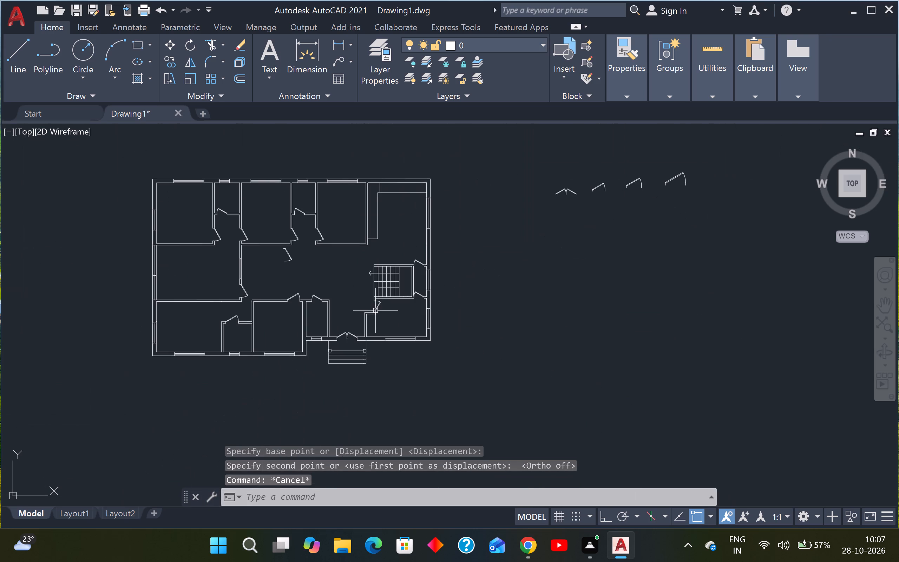
Flip the upper-left room's door to swing into the room and hinge at the lower jamb.
{"action": "middle_click_drag", "start_coordinate": [350, 275], "coordinate": [464, 301]}
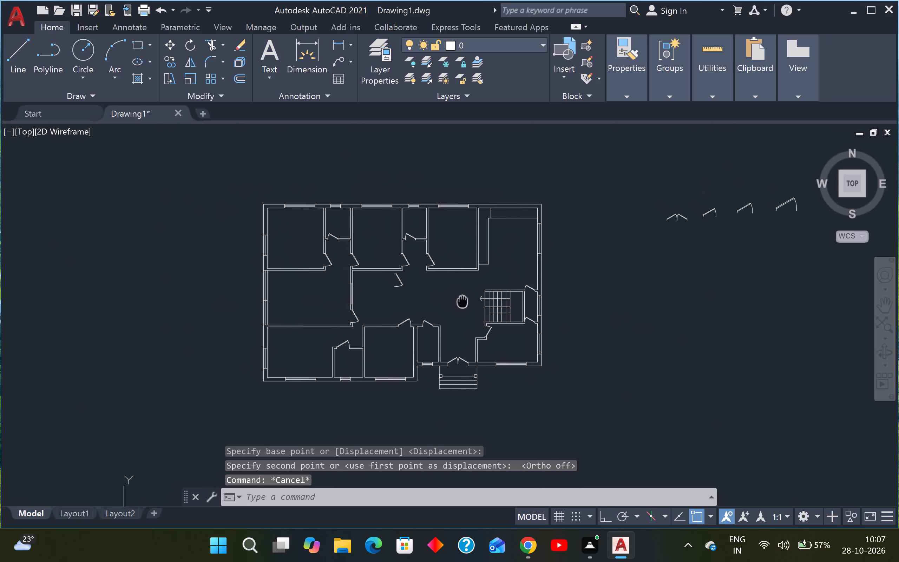
{"action": "middle_click_drag", "start_coordinate": [464, 301], "coordinate": [484, 303]}
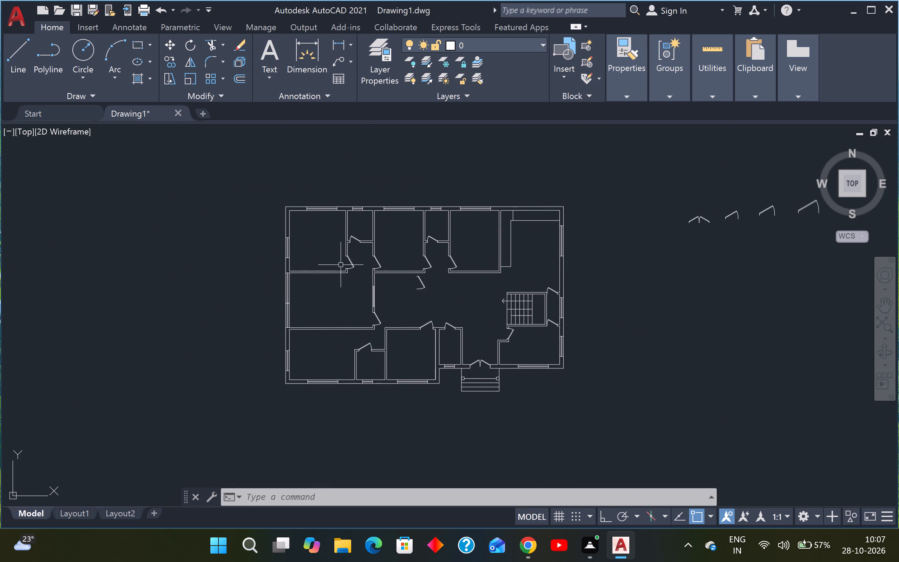
{"action": "scroll", "coordinate": [345, 264], "scroll_direction": "up", "scroll_amount": 3}
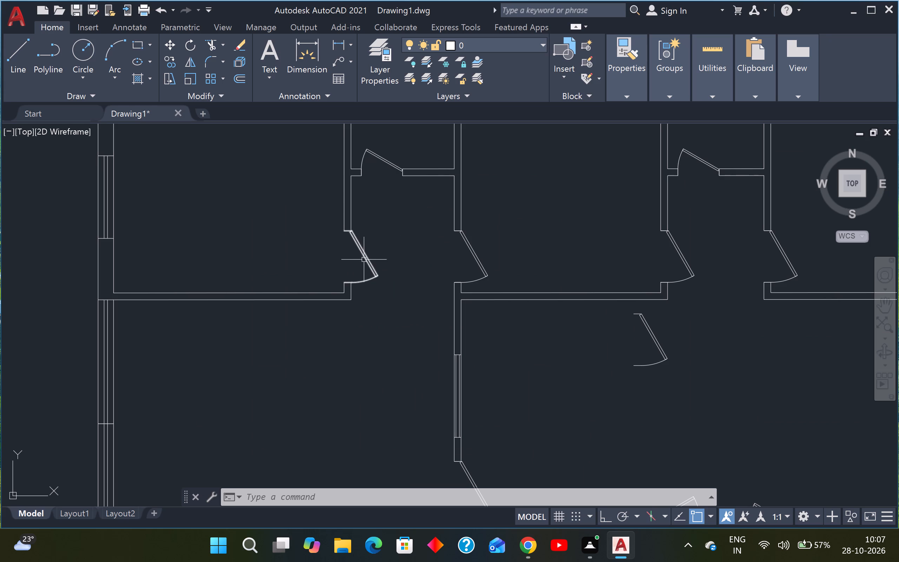
{"action": "left_click", "coordinate": [364, 259]}
{"action": "left_click", "coordinate": [346, 251]}
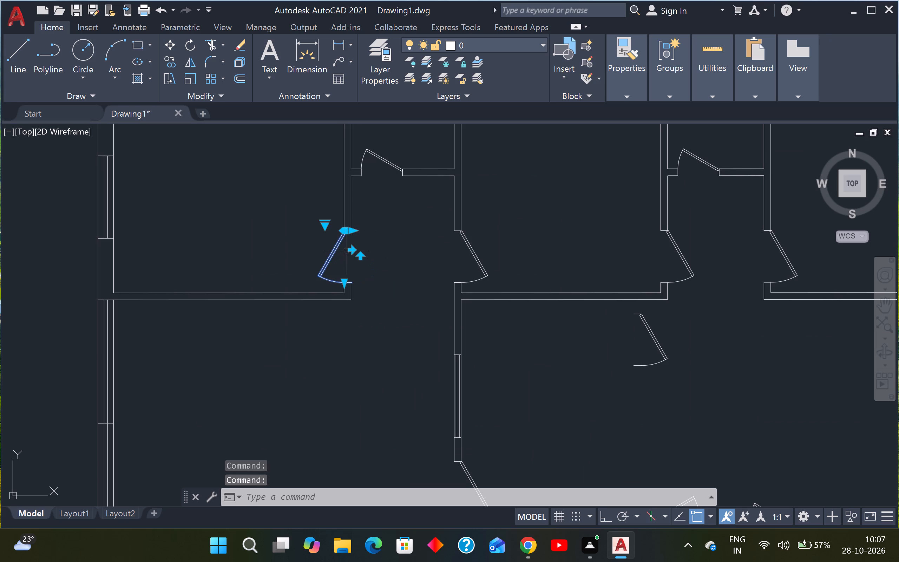
{"action": "key", "text": "Escape"}
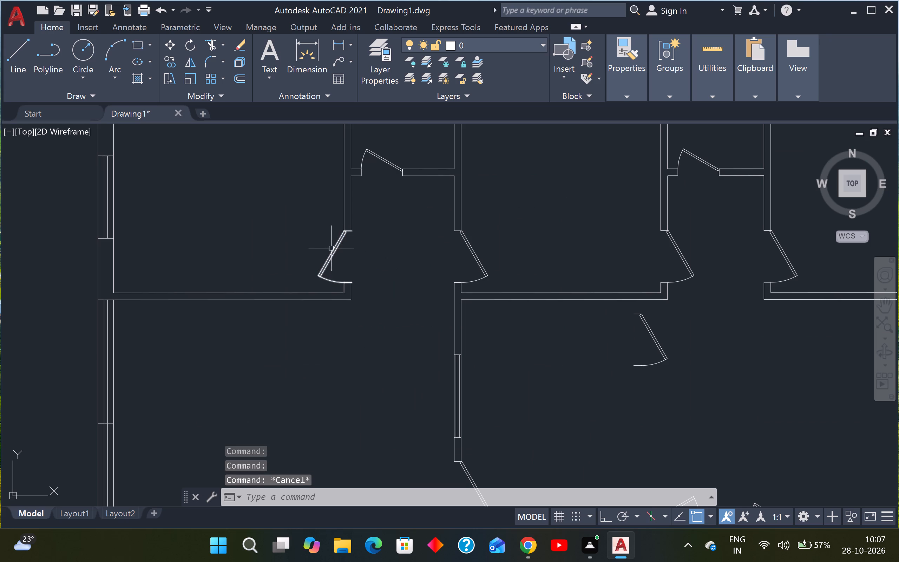
{"action": "left_click", "coordinate": [332, 248]}
{"action": "left_click", "coordinate": [359, 254]}
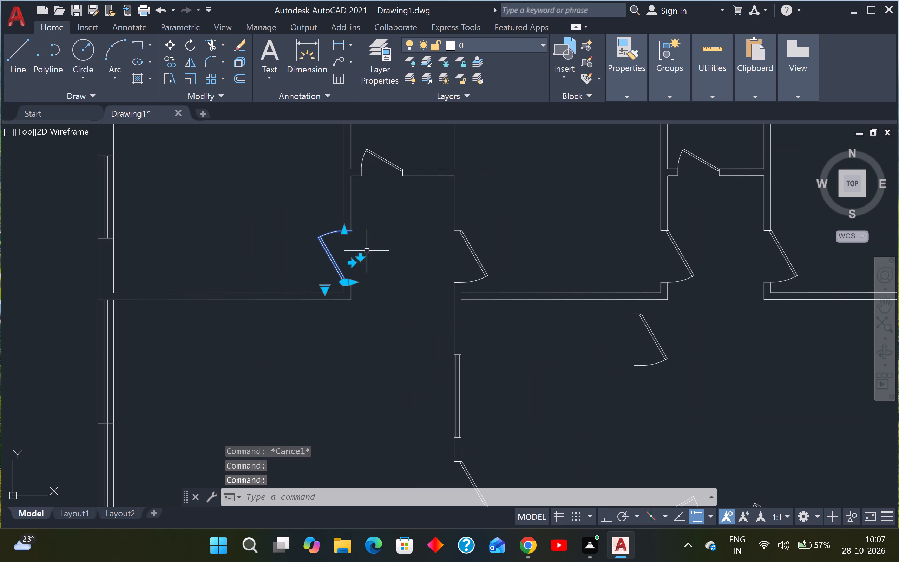
{"action": "key", "text": "Escape"}
Flip the hinge side of the upper middle room's left-hand door to the lower jamb.
{"action": "scroll", "coordinate": [407, 253], "scroll_direction": "down", "scroll_amount": 1}
{"action": "scroll", "coordinate": [459, 257], "scroll_direction": "up", "scroll_amount": 1}
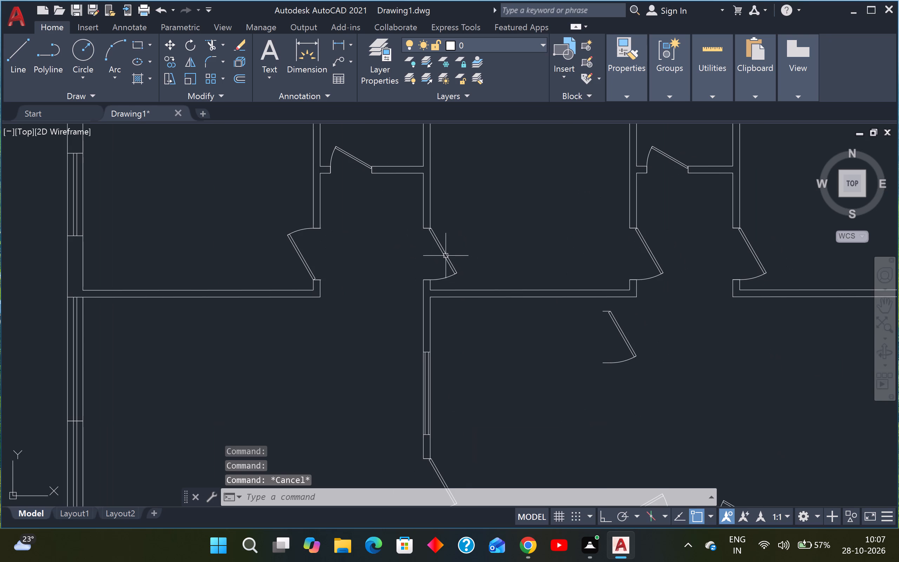
{"action": "left_click", "coordinate": [446, 255]}
{"action": "left_click", "coordinate": [414, 253]}
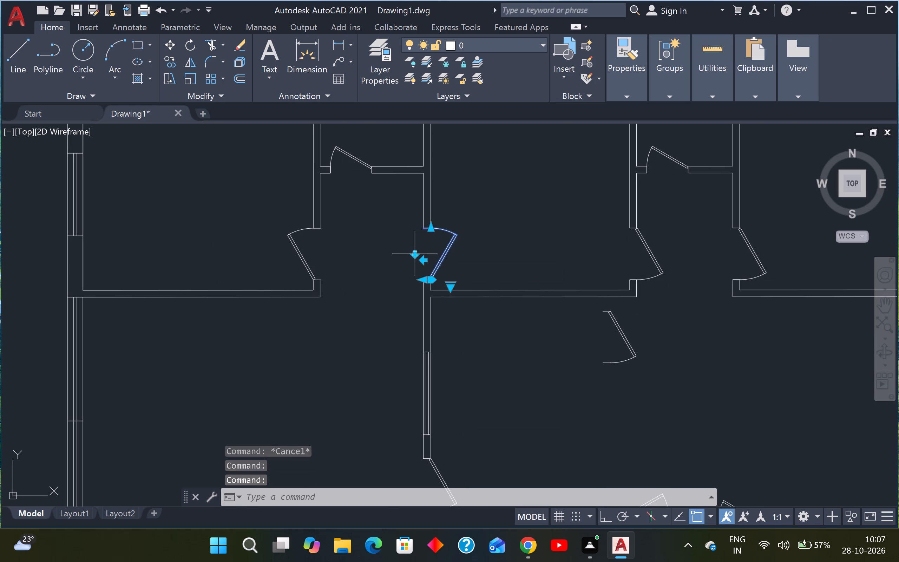
{"action": "key", "text": "Escape"}
Flip the upper middle room's right-hand door to swing into that room.
{"action": "scroll", "coordinate": [431, 266], "scroll_direction": "down", "scroll_amount": 2}
{"action": "scroll", "coordinate": [516, 263], "scroll_direction": "up", "scroll_amount": 2}
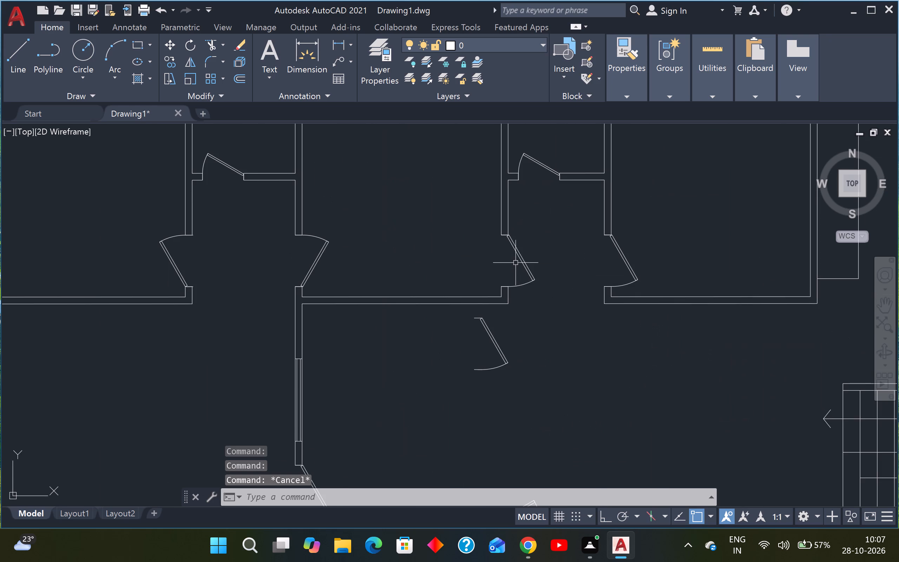
{"action": "left_click", "coordinate": [519, 256]}
{"action": "left_click", "coordinate": [499, 258]}
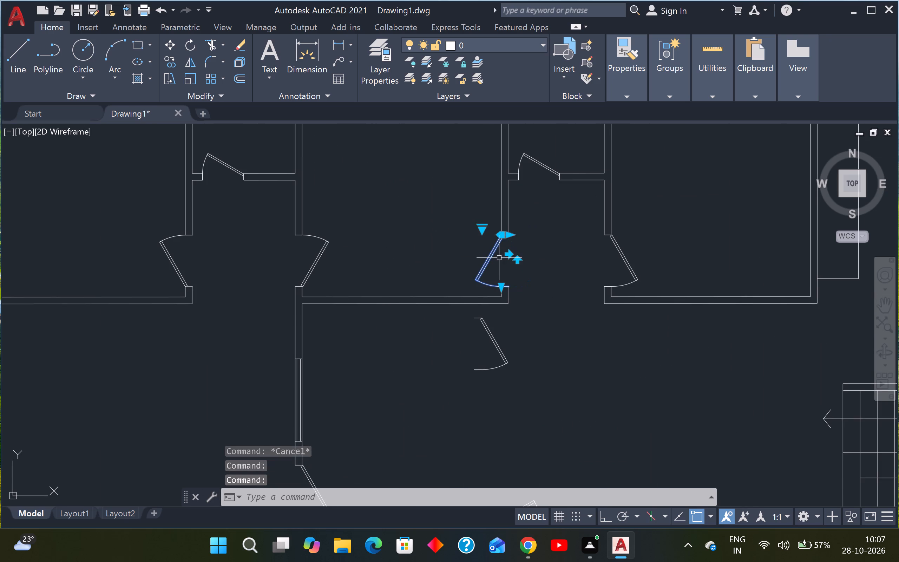
{"action": "key", "text": "Escape"}
Erase the spare door leaf lying in the hall below the upper middle room.
{"action": "scroll", "coordinate": [496, 259], "scroll_direction": "down", "scroll_amount": 2}
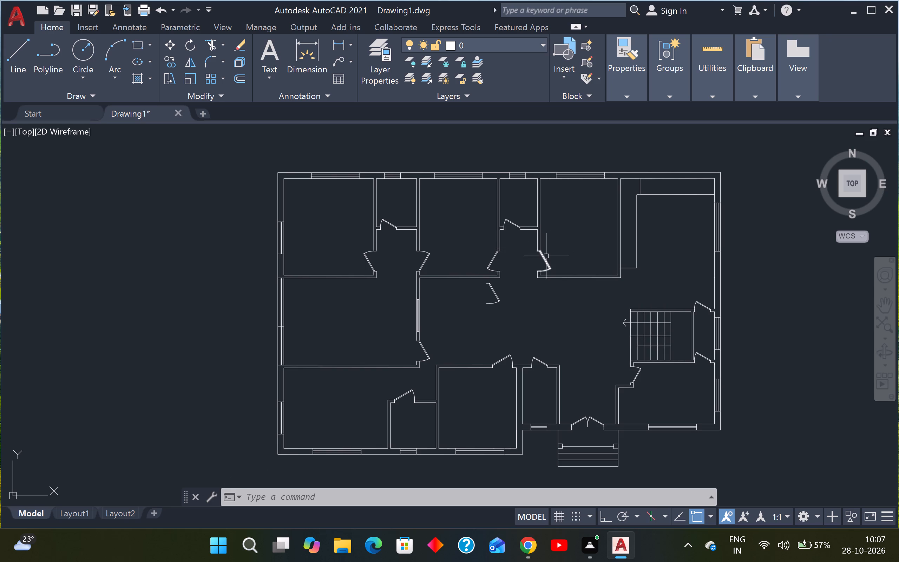
{"action": "scroll", "coordinate": [546, 256], "scroll_direction": "down", "scroll_amount": 2}
{"action": "scroll", "coordinate": [555, 286], "scroll_direction": "up", "scroll_amount": 2}
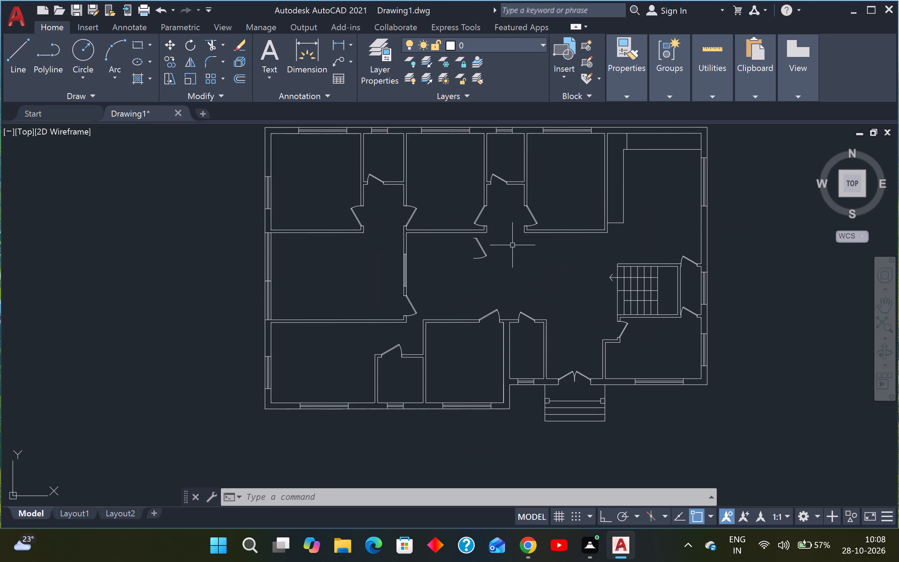
{"action": "scroll", "coordinate": [490, 245], "scroll_direction": "up", "scroll_amount": 2}
{"action": "left_click", "coordinate": [501, 248]}
{"action": "left_click", "coordinate": [447, 289]}
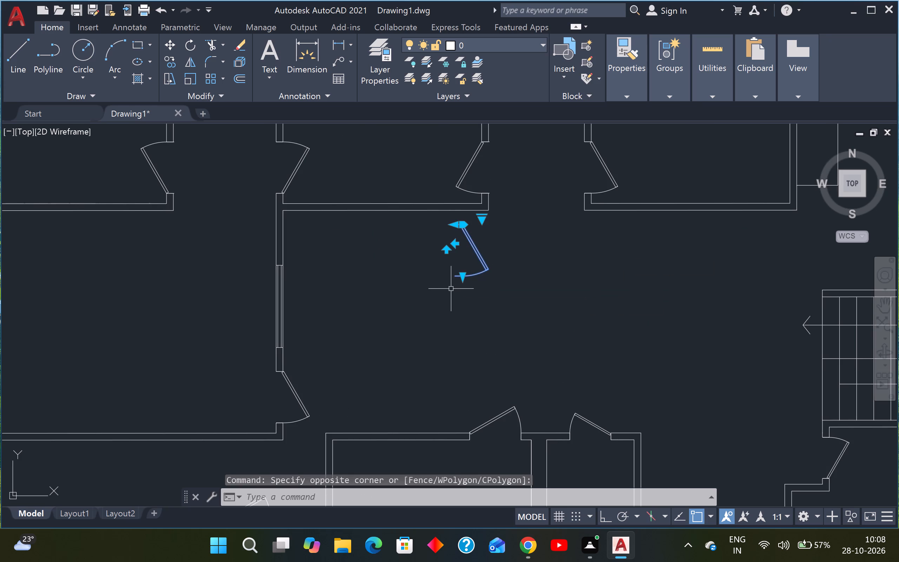
{"action": "key", "text": "e"}
{"action": "key", "text": "space"}
{"action": "scroll", "coordinate": [453, 289], "scroll_direction": "down", "scroll_amount": 3}
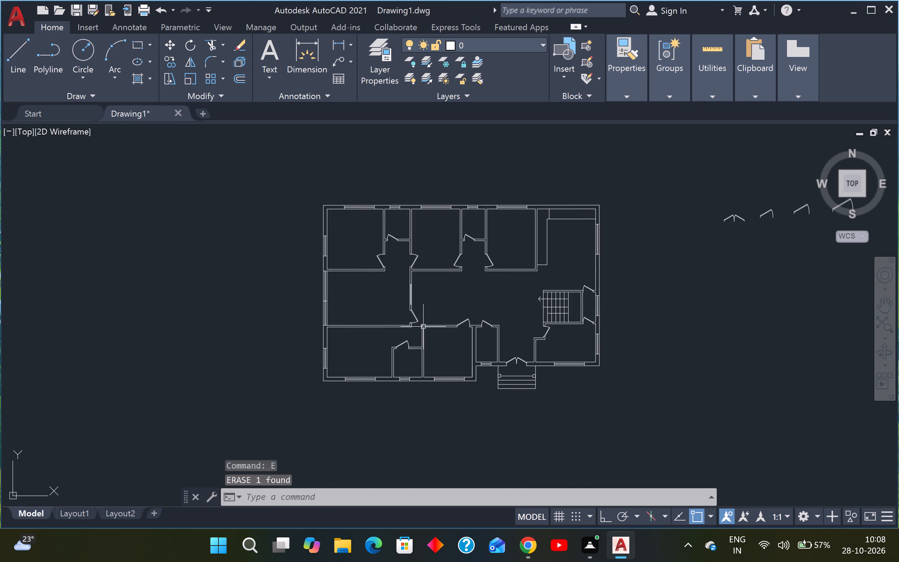
{"action": "key", "text": "Escape"}
Flip the middle-left room's door to swing into the room and hinge at the lower jamb.
{"action": "scroll", "coordinate": [423, 327], "scroll_direction": "up", "scroll_amount": 2}
{"action": "key", "text": "Escape"}
{"action": "scroll", "coordinate": [422, 327], "scroll_direction": "up", "scroll_amount": 2}
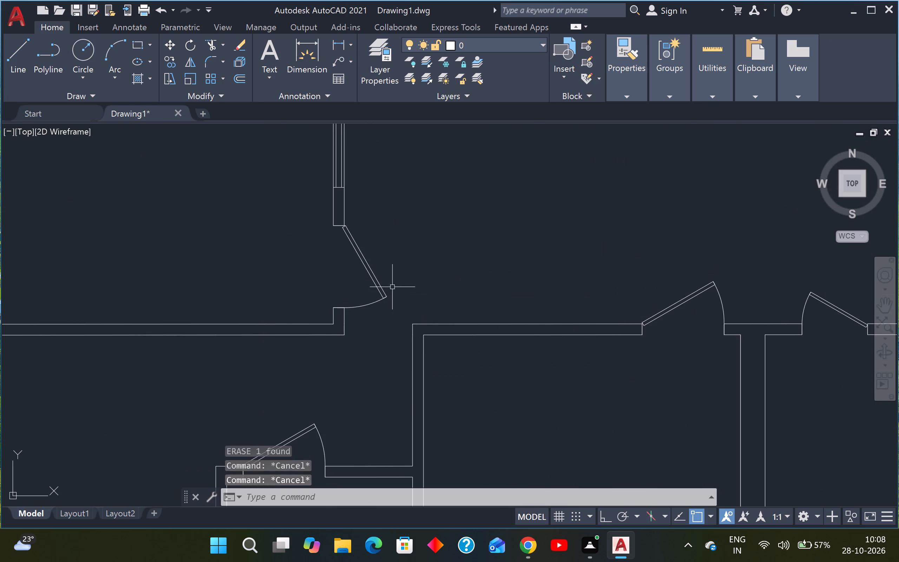
{"action": "left_click", "coordinate": [375, 279]}
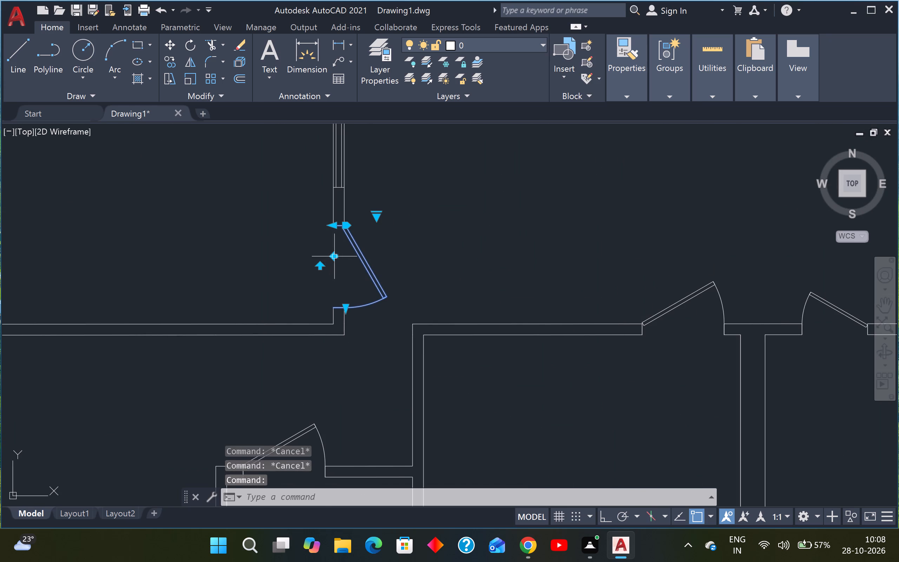
{"action": "left_click", "coordinate": [333, 253]}
{"action": "key", "text": "Escape"}
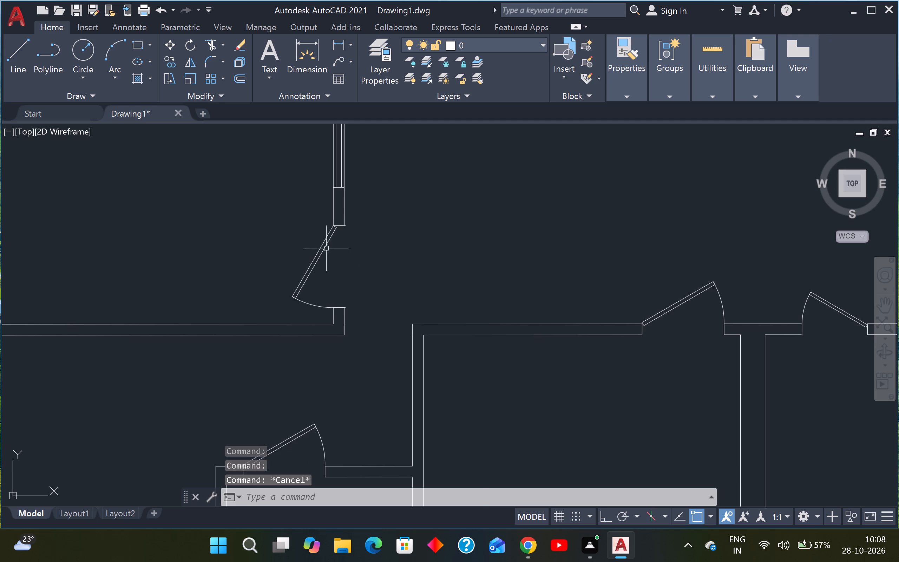
{"action": "scroll", "coordinate": [324, 247], "scroll_direction": "up", "scroll_amount": 1}
{"action": "left_click", "coordinate": [322, 246]}
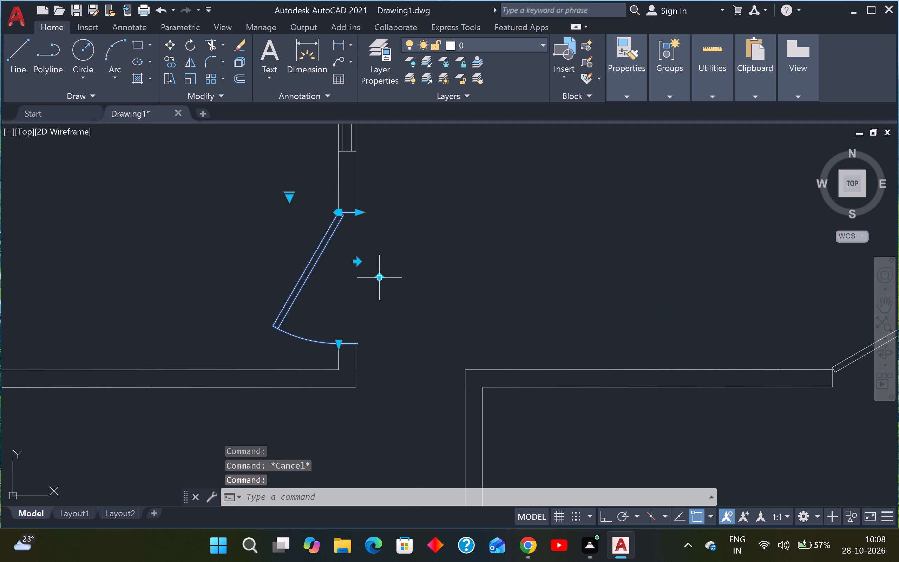
{"action": "left_click", "coordinate": [376, 277]}
{"action": "key", "text": "Escape"}
Flip the door of the small enclosed room beside the lower-left room to swing inward.
{"action": "scroll", "coordinate": [376, 277], "scroll_direction": "down", "scroll_amount": 4}
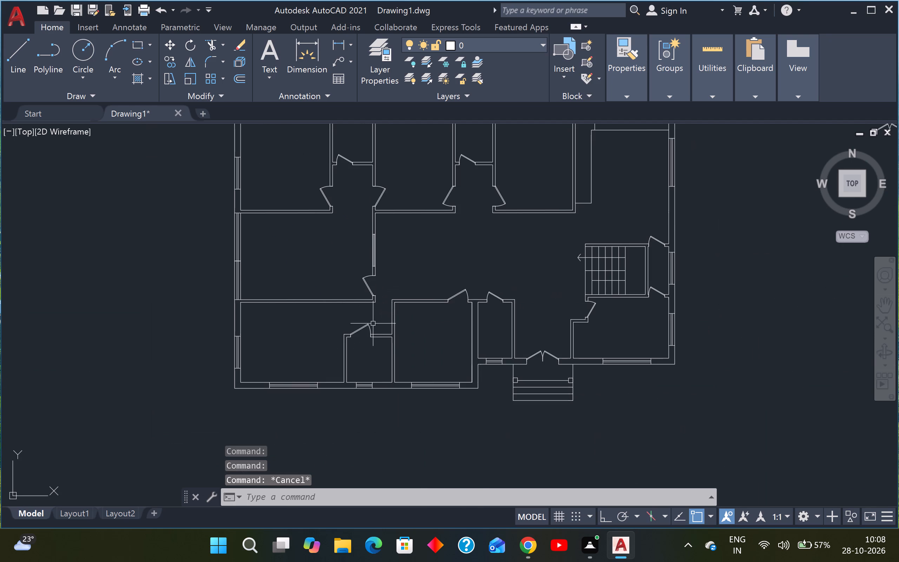
{"action": "scroll", "coordinate": [372, 341], "scroll_direction": "up", "scroll_amount": 2}
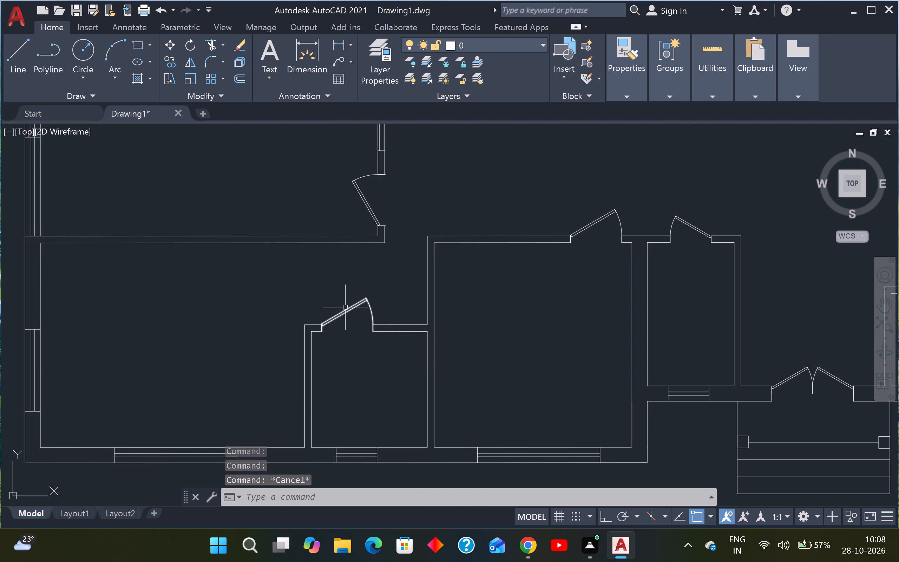
{"action": "left_click", "coordinate": [349, 307]}
{"action": "left_click", "coordinate": [342, 333]}
{"action": "key", "text": "Escape"}
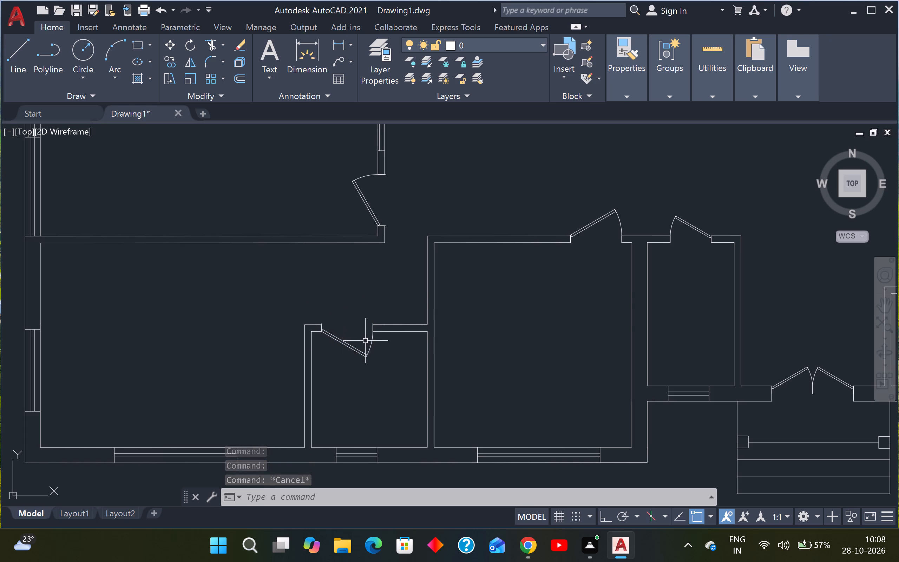
Flip the swing of the lower middle room's door so it opens into the room.
{"action": "left_click", "coordinate": [607, 210]}
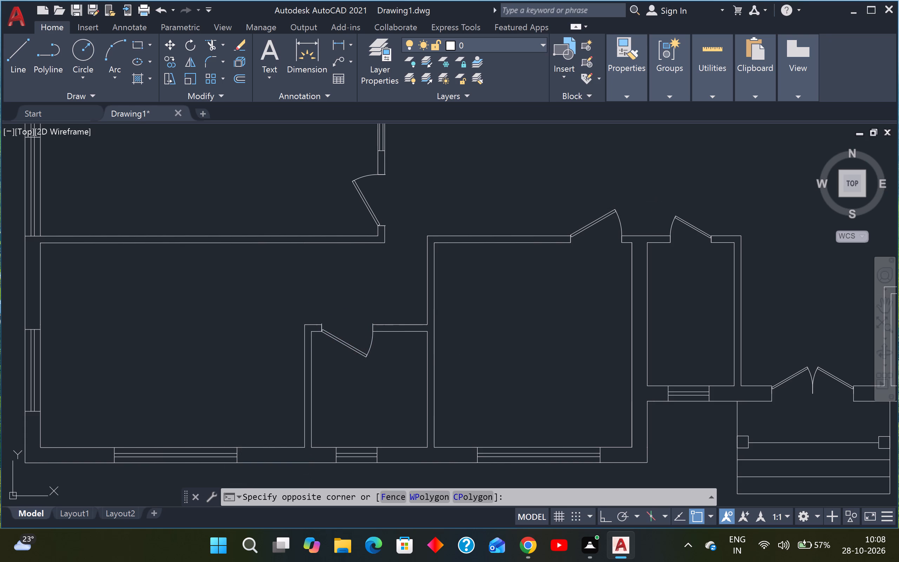
{"action": "left_click", "coordinate": [591, 228]}
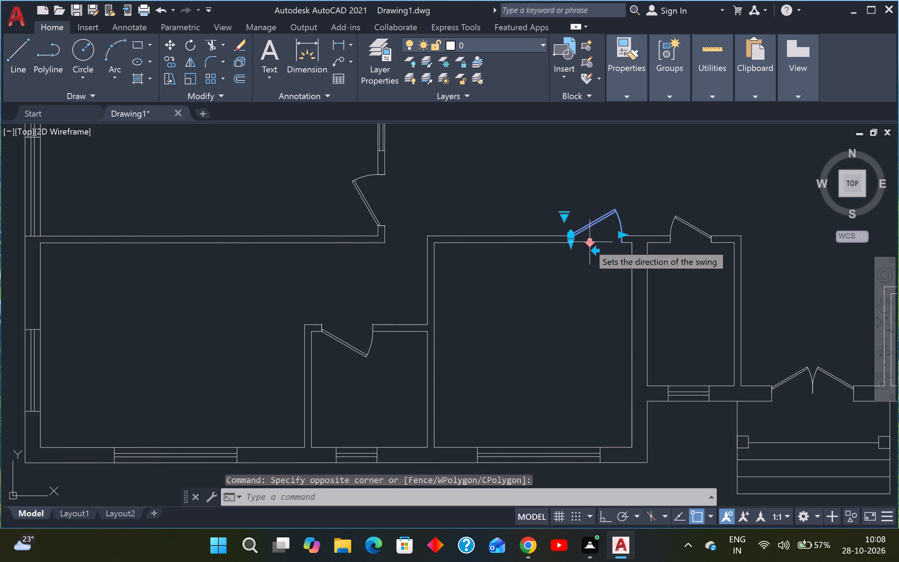
{"action": "left_click", "coordinate": [588, 242]}
{"action": "key", "text": "Escape"}
Flip the swing of the narrow room's door, left of the entrance, so it opens inward.
{"action": "middle_click_drag", "start_coordinate": [582, 256], "coordinate": [460, 325]}
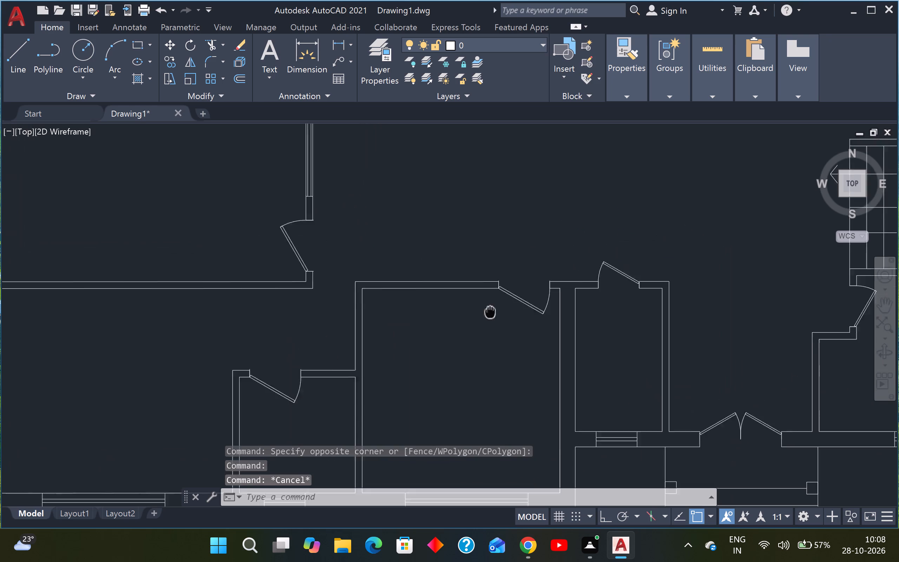
{"action": "middle_click_drag", "start_coordinate": [460, 325], "coordinate": [387, 348]}
{"action": "left_click", "coordinate": [496, 315]}
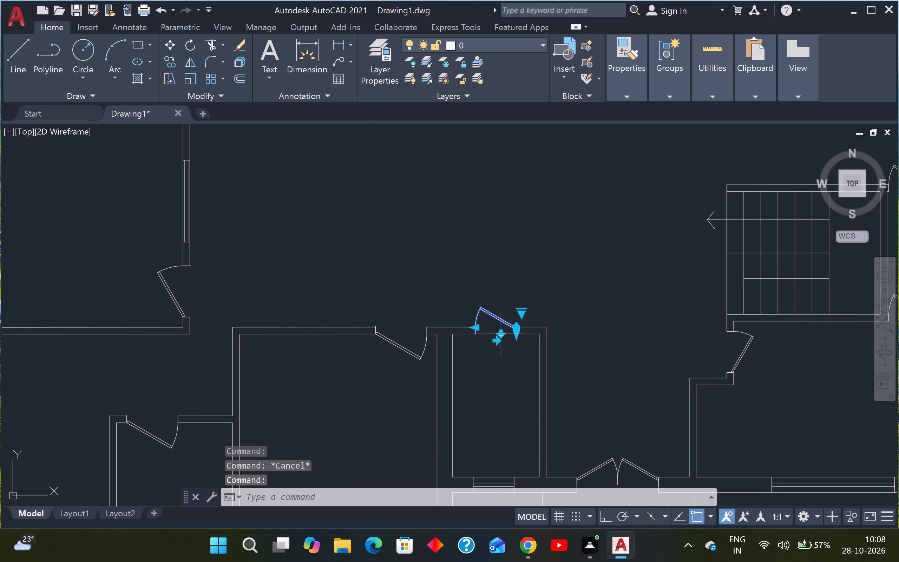
{"action": "left_click", "coordinate": [501, 334]}
{"action": "key", "text": "Escape"}
Move the lower middle room's door from the upper end of its left jamb line to the wall's upper corner.
{"action": "scroll", "coordinate": [584, 344], "scroll_direction": "down", "scroll_amount": 2}
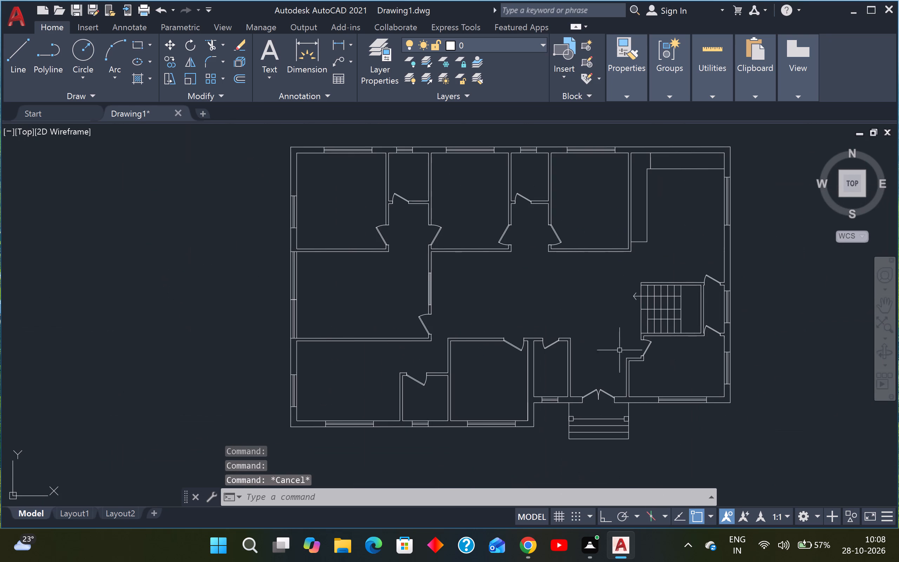
{"action": "scroll", "coordinate": [595, 391], "scroll_direction": "up", "scroll_amount": 2}
{"action": "scroll", "coordinate": [514, 300], "scroll_direction": "up", "scroll_amount": 1}
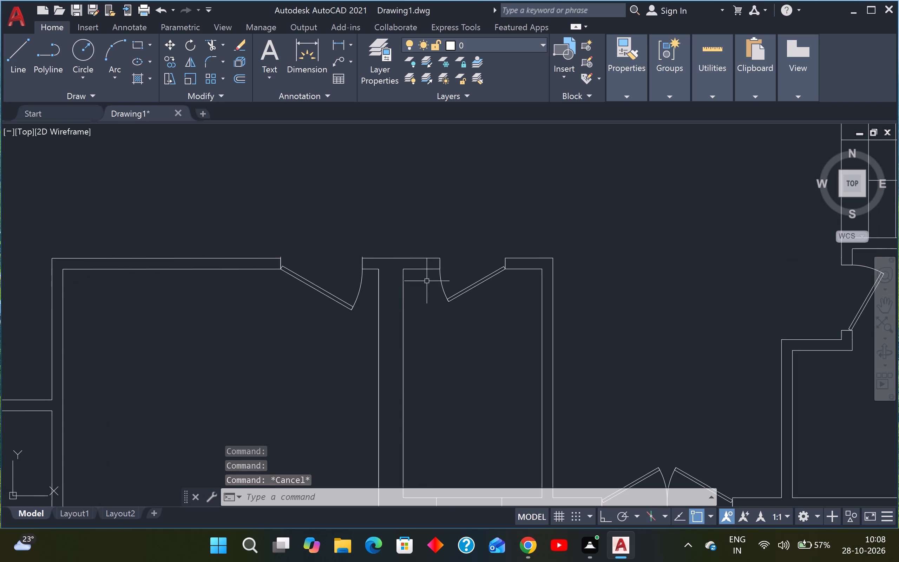
{"action": "scroll", "coordinate": [478, 278], "scroll_direction": "up", "scroll_amount": 3}
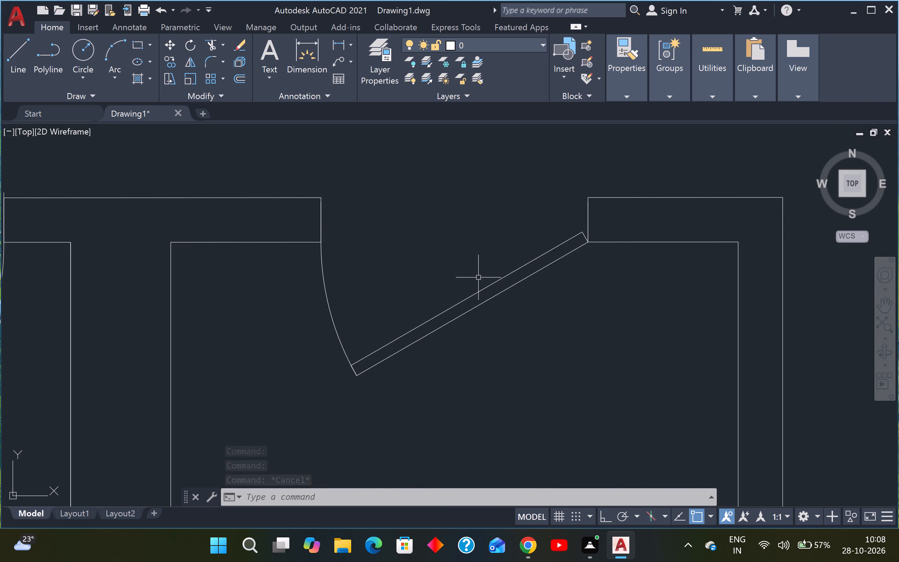
{"action": "scroll", "coordinate": [478, 277], "scroll_direction": "up", "scroll_amount": 2}
{"action": "scroll", "coordinate": [478, 277], "scroll_direction": "down", "scroll_amount": 4}
{"action": "scroll", "coordinate": [133, 262], "scroll_direction": "up", "scroll_amount": 2}
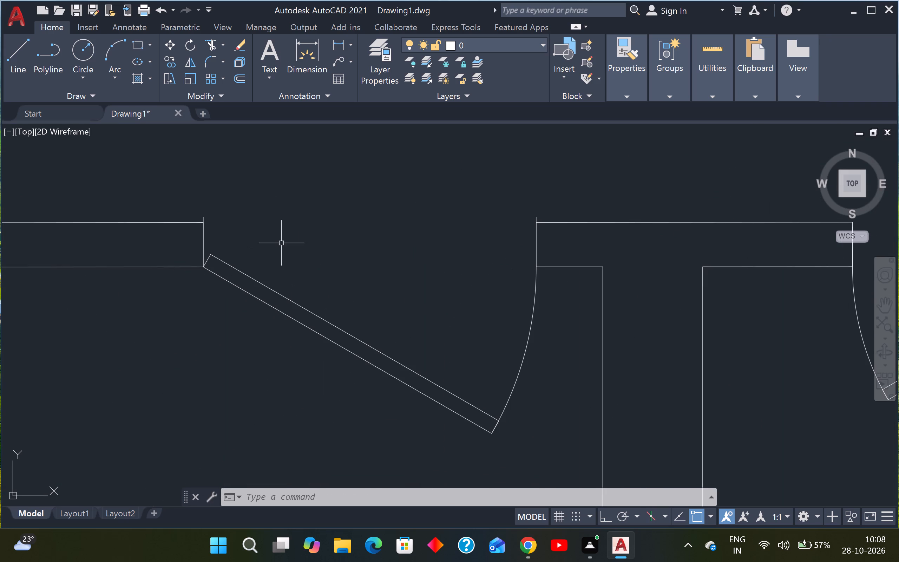
{"action": "left_click_drag", "start_coordinate": [281, 243], "coordinate": [281, 251]}
{"action": "left_click", "coordinate": [257, 293]}
{"action": "key", "text": "m"}
{"action": "key", "text": "space"}
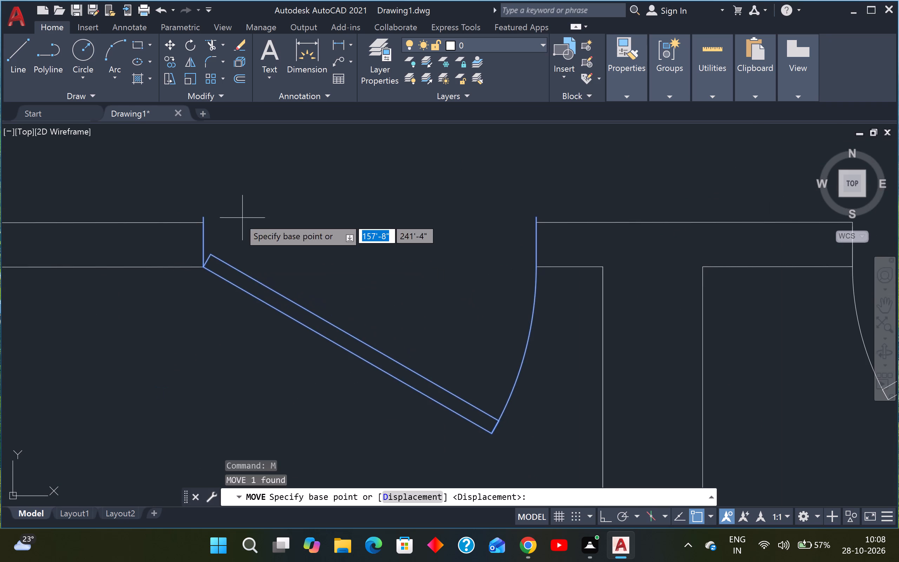
{"action": "scroll", "coordinate": [81, 227], "scroll_direction": "up", "scroll_amount": 1}
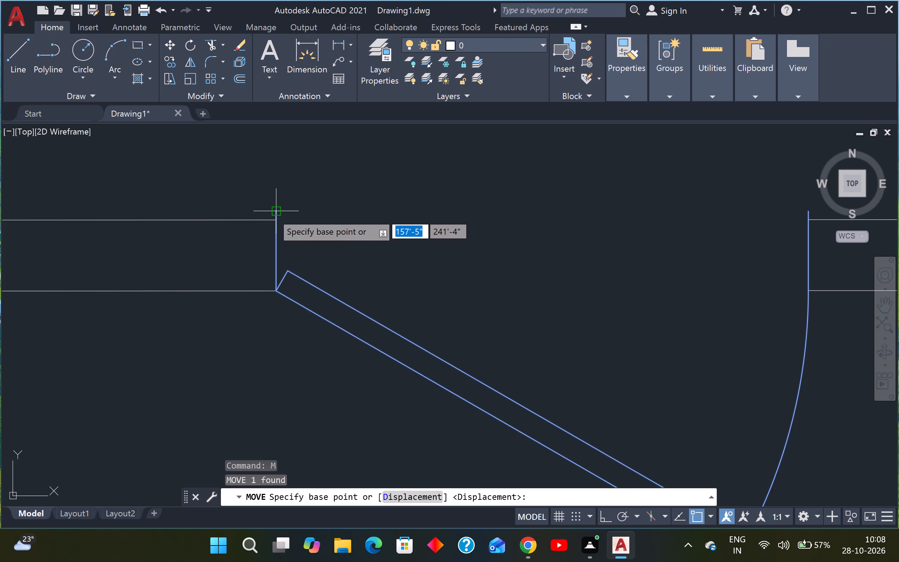
{"action": "left_click", "coordinate": [272, 213]}
{"action": "left_click", "coordinate": [278, 219]}
{"action": "key", "text": "Escape"}
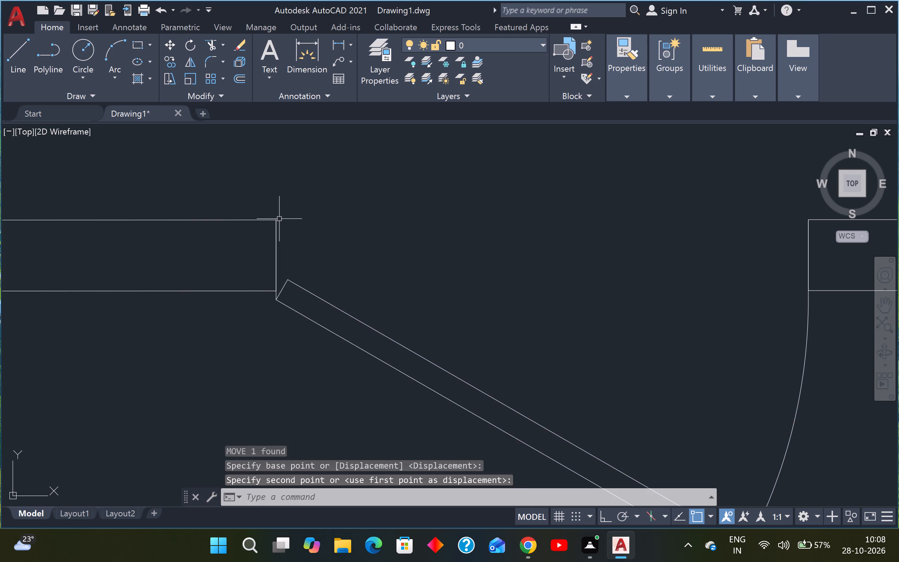
Move the small enclosed room's door from the upper end of its hinge-side jamb line to the wall's upper corner.
{"action": "scroll", "coordinate": [279, 220], "scroll_direction": "down", "scroll_amount": 6}
{"action": "scroll", "coordinate": [240, 260], "scroll_direction": "down", "scroll_amount": 3}
{"action": "scroll", "coordinate": [221, 270], "scroll_direction": "up", "scroll_amount": 3}
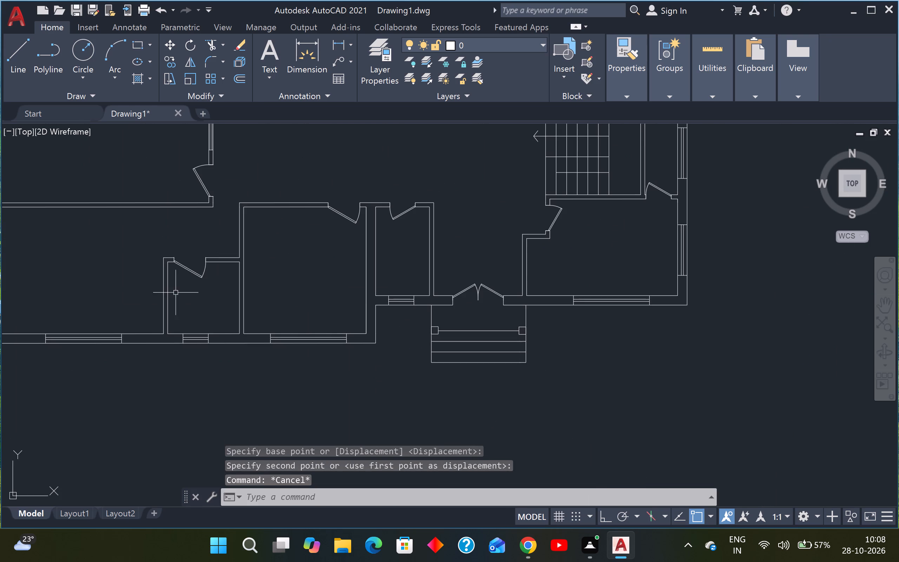
{"action": "scroll", "coordinate": [188, 269], "scroll_direction": "up", "scroll_amount": 3}
{"action": "key", "text": "space"}
{"action": "left_click", "coordinate": [188, 241]}
{"action": "left_click", "coordinate": [163, 280]}
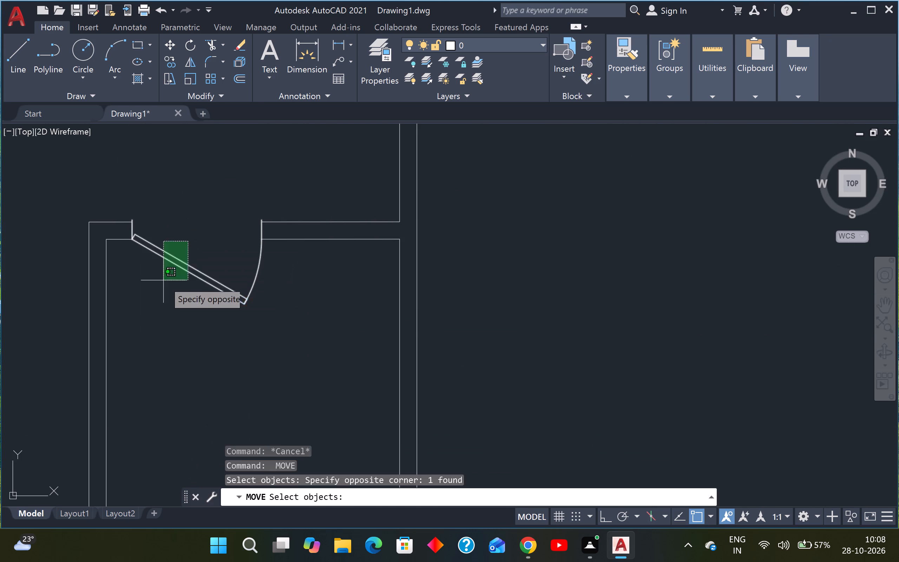
{"action": "key", "text": "space"}
{"action": "scroll", "coordinate": [126, 223], "scroll_direction": "up", "scroll_amount": 6}
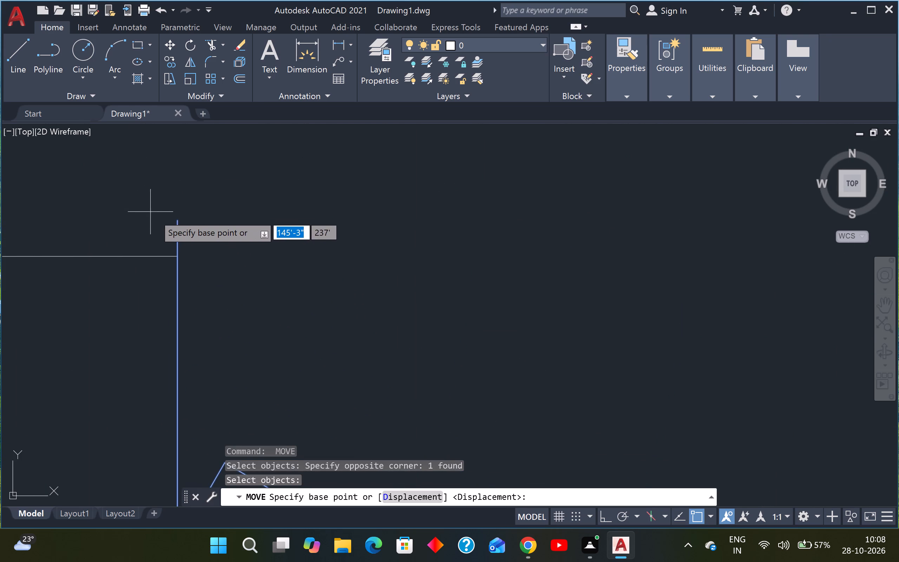
{"action": "left_click", "coordinate": [179, 218]}
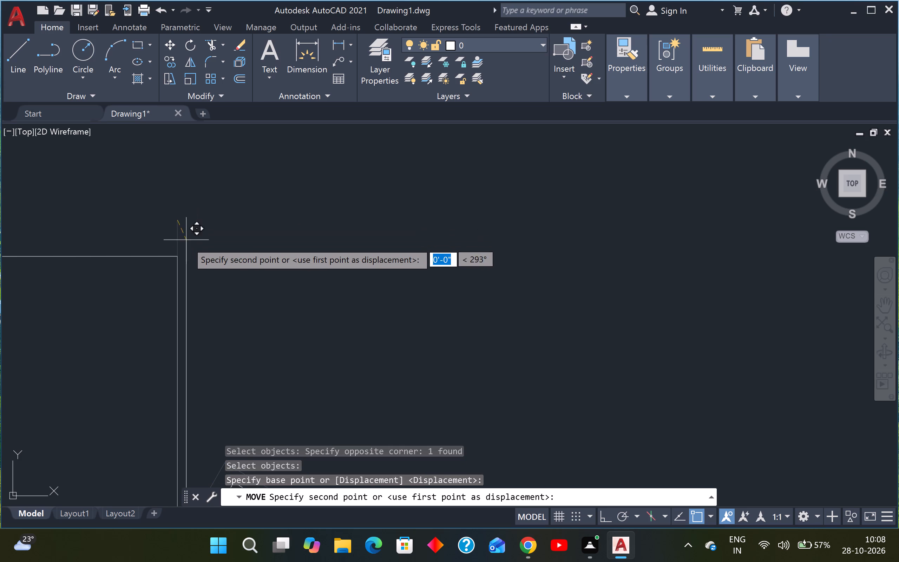
{"action": "left_click", "coordinate": [175, 255]}
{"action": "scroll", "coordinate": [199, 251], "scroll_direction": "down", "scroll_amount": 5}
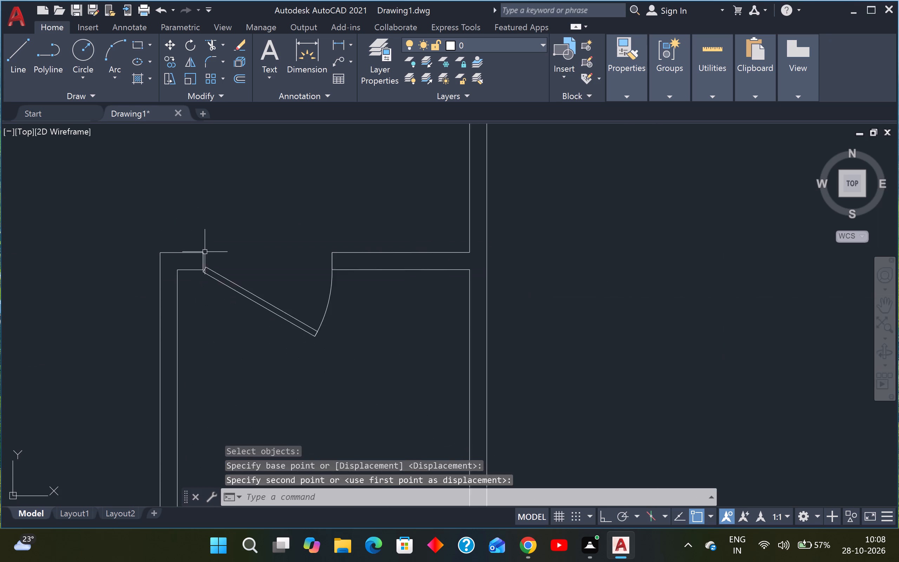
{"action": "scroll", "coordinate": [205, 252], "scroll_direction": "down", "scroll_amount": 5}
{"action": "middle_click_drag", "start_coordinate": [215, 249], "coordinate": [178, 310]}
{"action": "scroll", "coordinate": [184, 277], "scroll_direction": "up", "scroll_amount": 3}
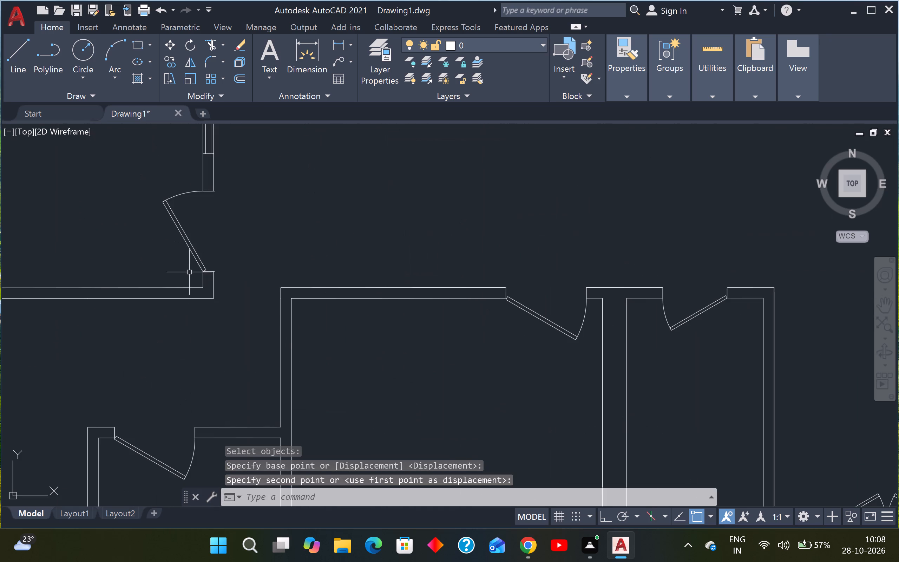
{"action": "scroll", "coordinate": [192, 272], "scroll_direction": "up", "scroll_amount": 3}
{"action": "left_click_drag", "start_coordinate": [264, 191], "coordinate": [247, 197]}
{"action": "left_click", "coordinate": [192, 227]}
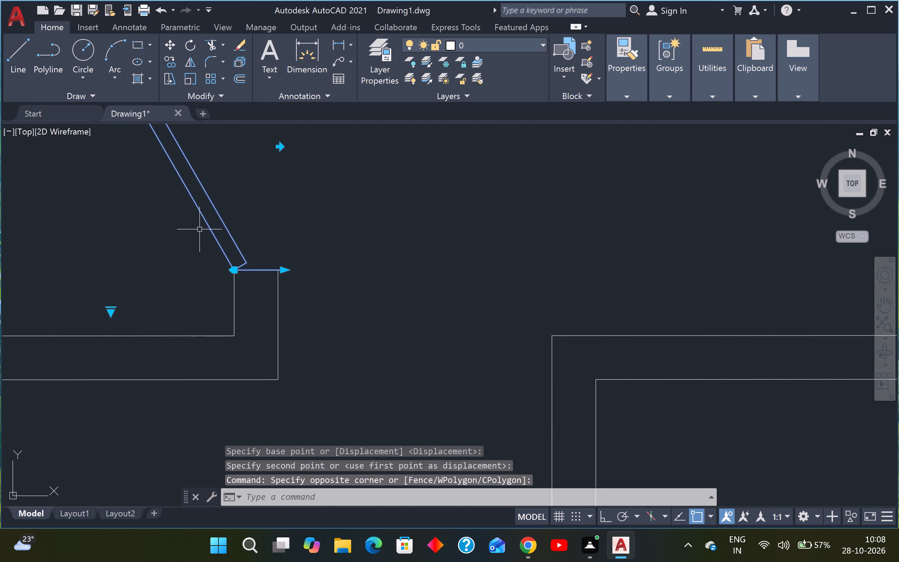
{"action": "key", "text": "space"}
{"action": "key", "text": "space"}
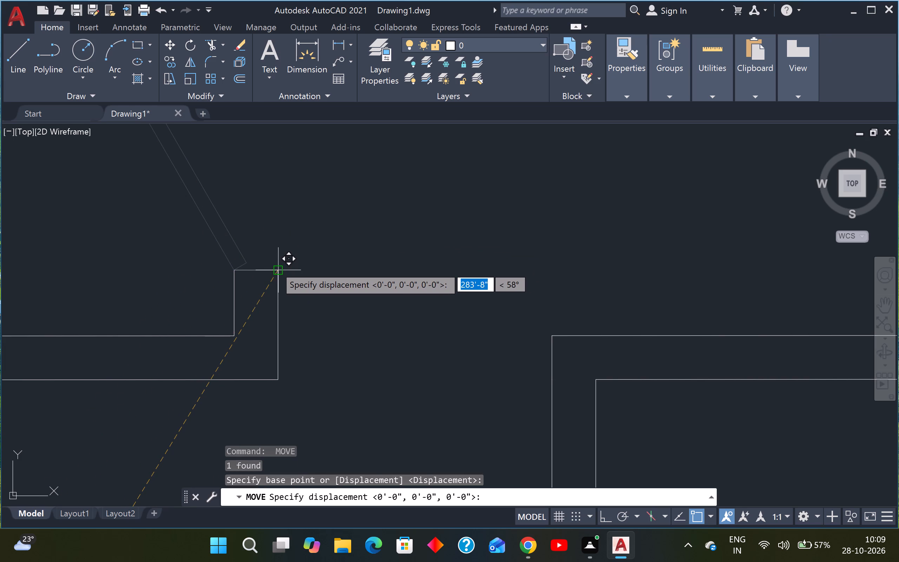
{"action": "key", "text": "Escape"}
Move the middle-left room's door from the outer end of its lower jamb line to the outer corner of the wall end.
{"action": "scroll", "coordinate": [275, 266], "scroll_direction": "down", "scroll_amount": 1}
{"action": "left_click_drag", "start_coordinate": [268, 222], "coordinate": [263, 222]}
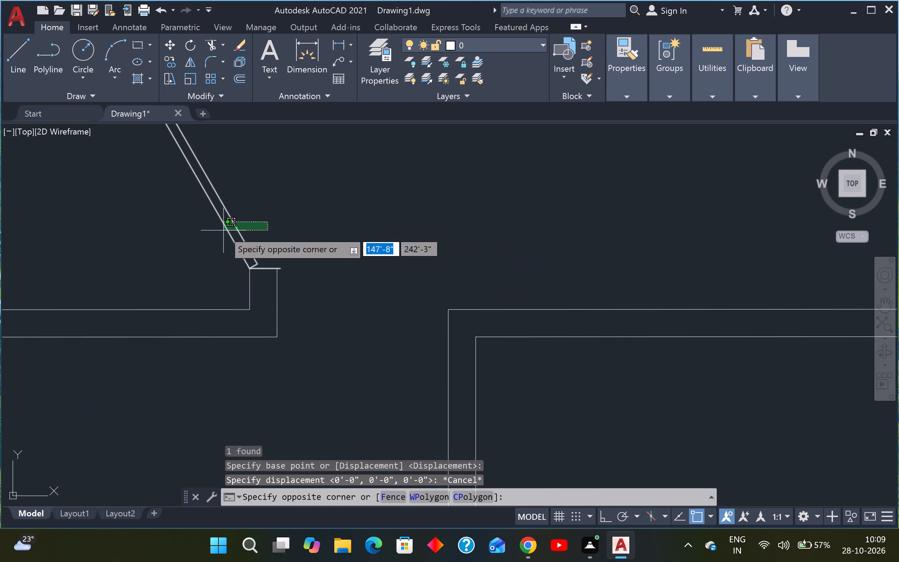
{"action": "left_click", "coordinate": [223, 230]}
{"action": "key", "text": "m"}
{"action": "key", "text": "space"}
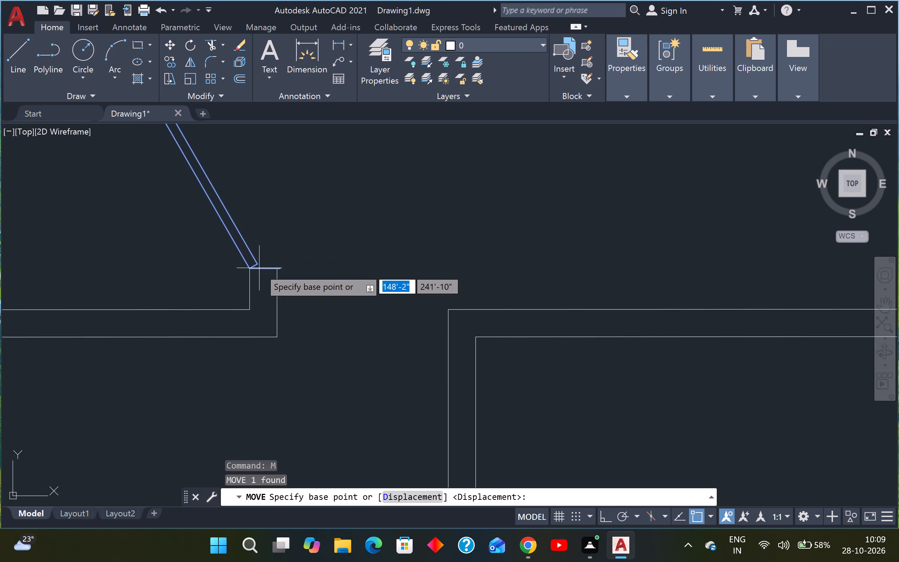
{"action": "scroll", "coordinate": [265, 267], "scroll_direction": "down", "scroll_amount": 1}
{"action": "scroll", "coordinate": [274, 267], "scroll_direction": "up", "scroll_amount": 5}
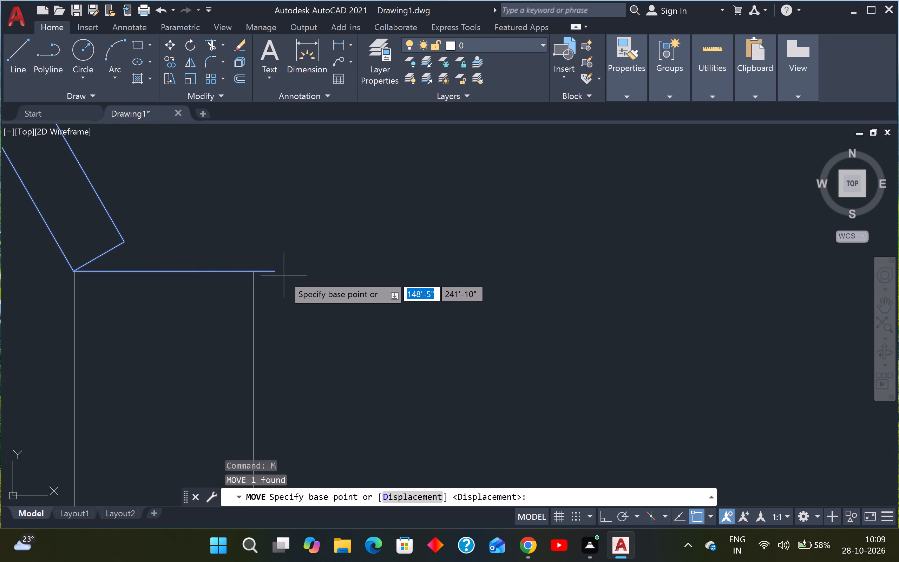
{"action": "left_click", "coordinate": [278, 269]}
{"action": "left_click", "coordinate": [253, 269]}
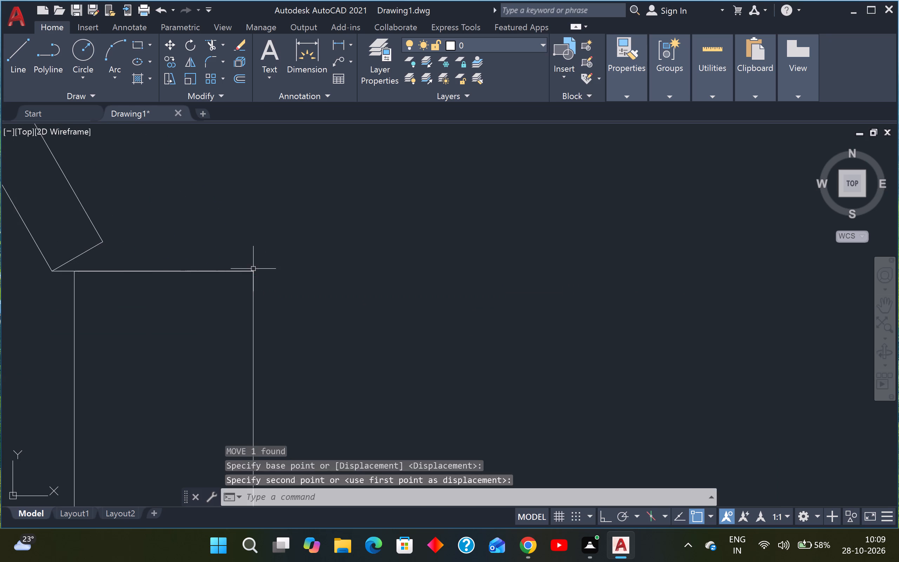
Move the upper-left room's door from the passage-side end of its lower jamb line to the wall end's passage-side corner.
{"action": "scroll", "coordinate": [254, 269], "scroll_direction": "down", "scroll_amount": 9}
{"action": "middle_click_drag", "start_coordinate": [258, 257], "coordinate": [208, 331]}
{"action": "scroll", "coordinate": [144, 238], "scroll_direction": "up", "scroll_amount": 3}
{"action": "scroll", "coordinate": [229, 282], "scroll_direction": "up", "scroll_amount": 3}
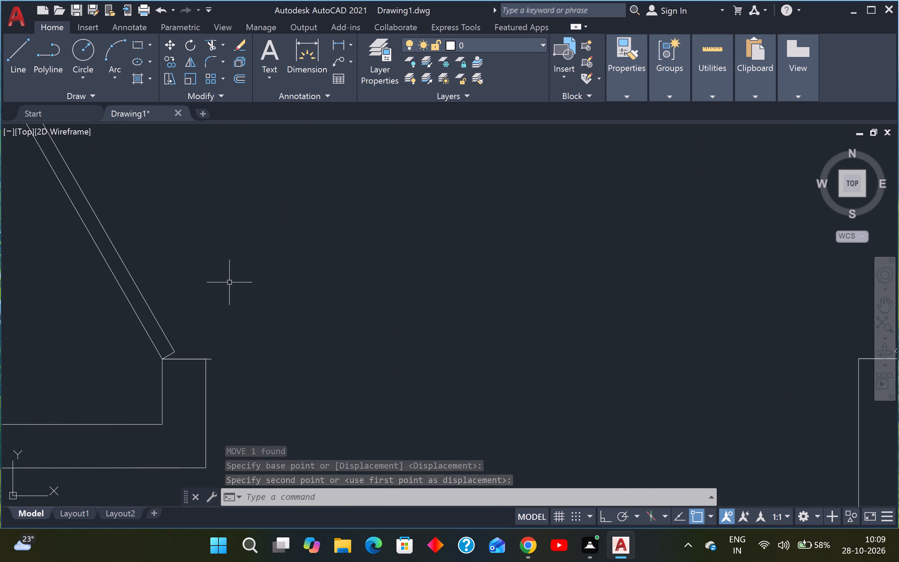
{"action": "left_click_drag", "start_coordinate": [208, 273], "coordinate": [202, 274]}
{"action": "left_click", "coordinate": [114, 302]}
{"action": "key", "text": "m"}
{"action": "key", "text": "space"}
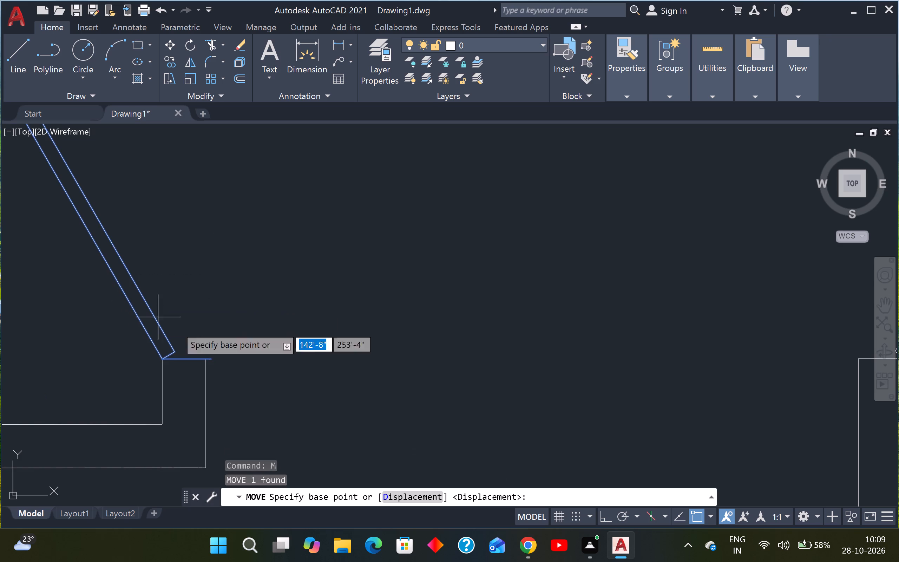
{"action": "scroll", "coordinate": [209, 354], "scroll_direction": "up", "scroll_amount": 3}
{"action": "left_click", "coordinate": [212, 373]}
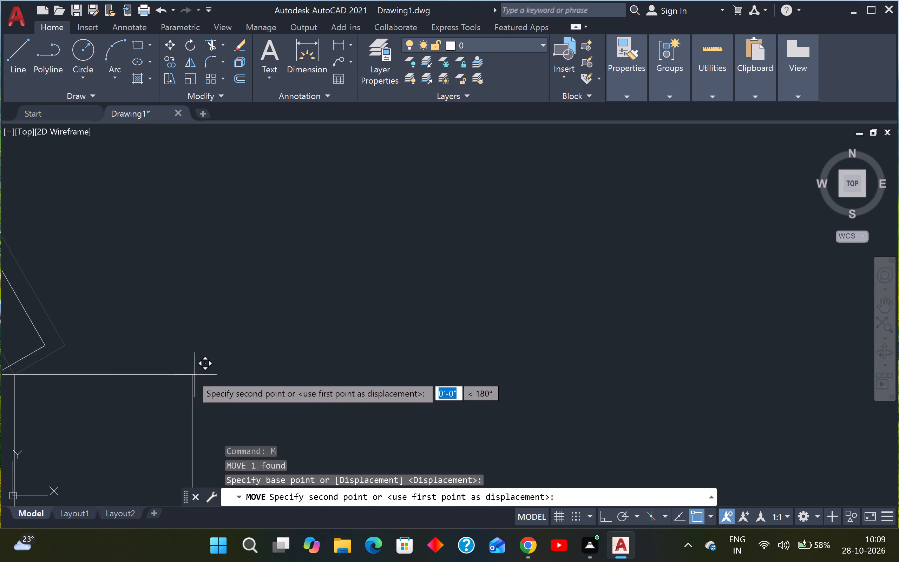
{"action": "left_click", "coordinate": [192, 375]}
Examine how the first small upper room's door and the upper middle room's passage door meet their wall corners.
{"action": "scroll", "coordinate": [195, 374], "scroll_direction": "down", "scroll_amount": 7}
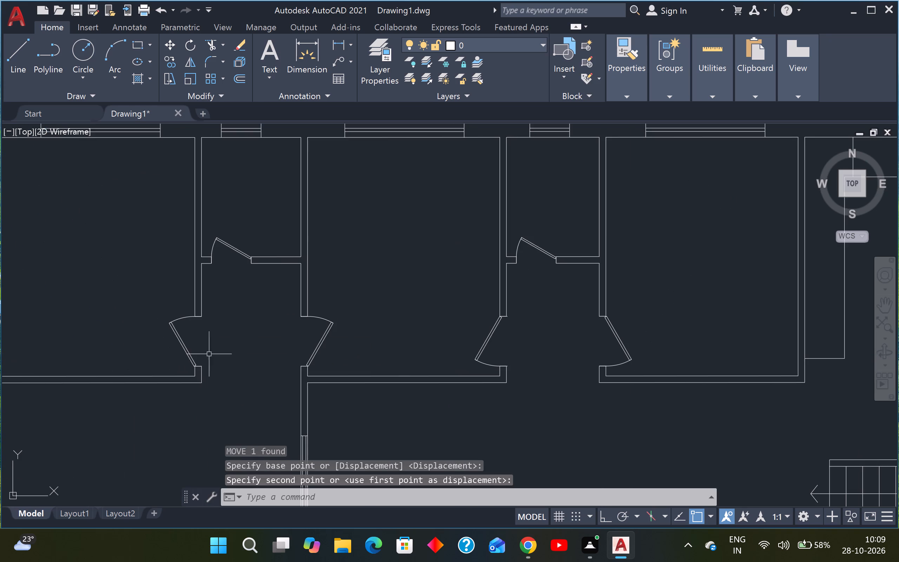
{"action": "middle_click_drag", "start_coordinate": [220, 333], "coordinate": [212, 423]}
{"action": "scroll", "coordinate": [208, 359], "scroll_direction": "up", "scroll_amount": 3}
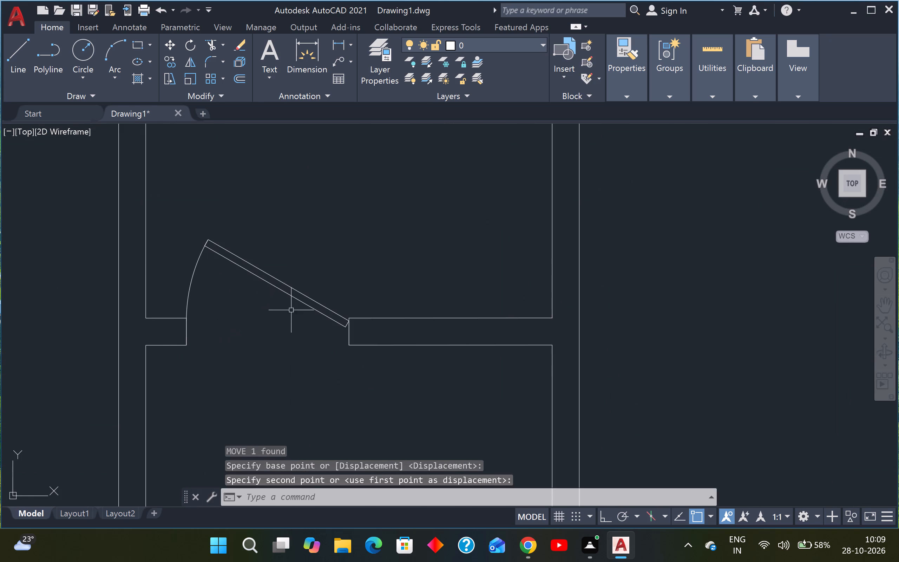
{"action": "scroll", "coordinate": [294, 316], "scroll_direction": "down", "scroll_amount": 3}
{"action": "scroll", "coordinate": [329, 412], "scroll_direction": "down", "scroll_amount": 1}
{"action": "scroll", "coordinate": [370, 423], "scroll_direction": "up", "scroll_amount": 3}
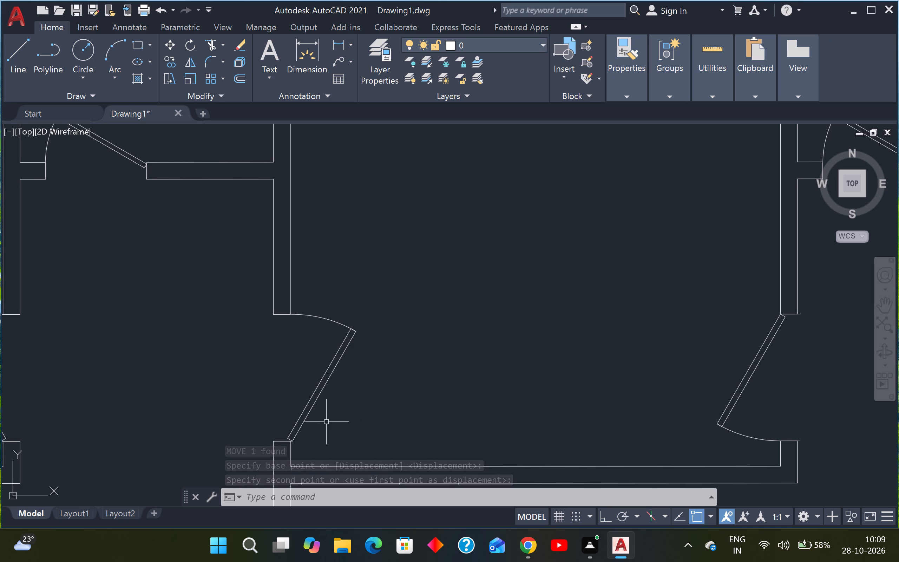
{"action": "scroll", "coordinate": [319, 365], "scroll_direction": "down", "scroll_amount": 2}
{"action": "scroll", "coordinate": [381, 356], "scroll_direction": "down", "scroll_amount": 2}
Move the upper middle room's eastern door from the outer end of its upper jamb line to the wall's outer corner.
{"action": "scroll", "coordinate": [400, 366], "scroll_direction": "up", "scroll_amount": 2}
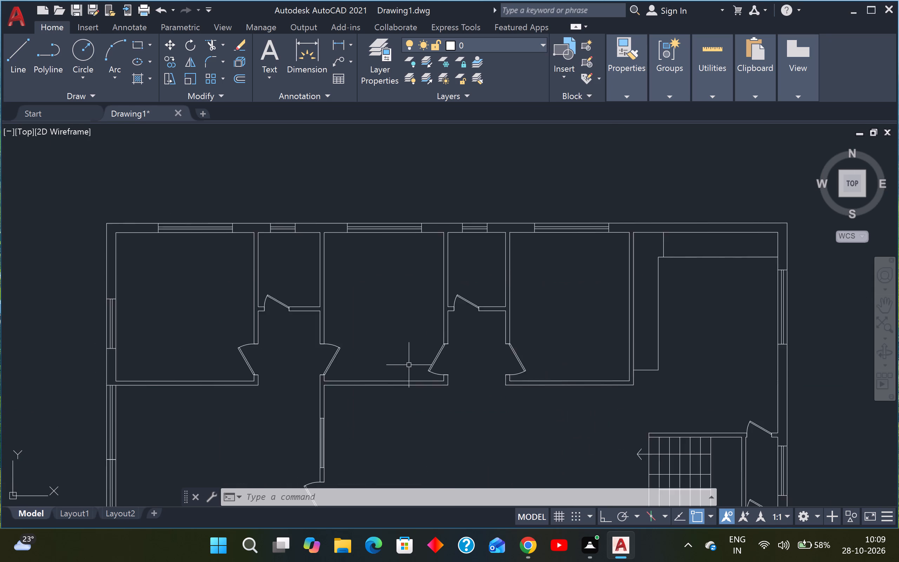
{"action": "scroll", "coordinate": [469, 359], "scroll_direction": "up", "scroll_amount": 4}
{"action": "left_click_drag", "start_coordinate": [414, 316], "coordinate": [411, 316]}
{"action": "left_click", "coordinate": [296, 332]}
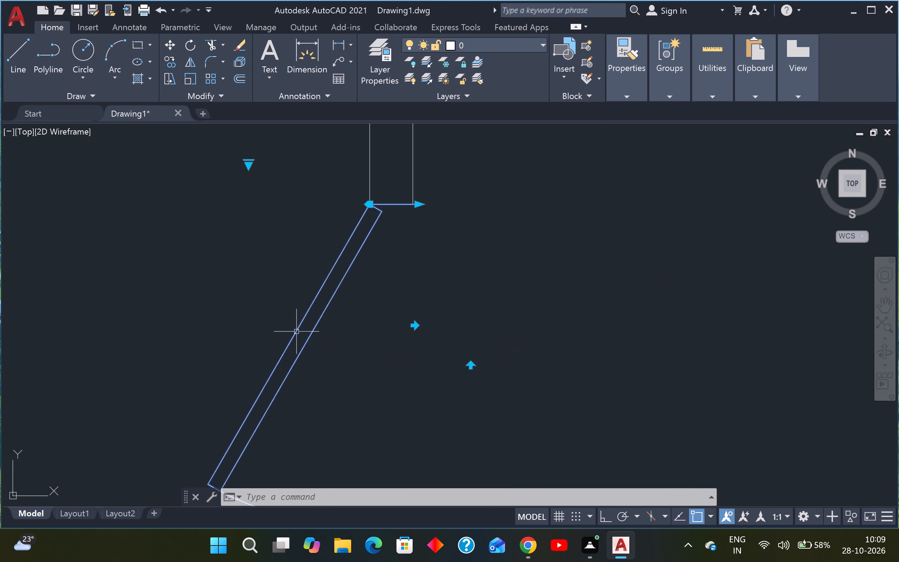
{"action": "type", "text": "M"}
{"action": "key", "text": "space"}
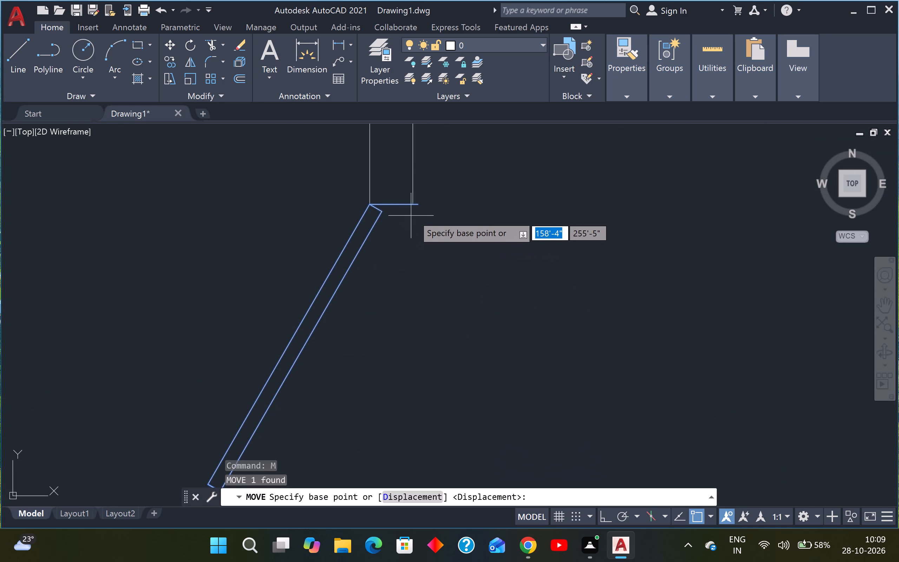
{"action": "scroll", "coordinate": [421, 205], "scroll_direction": "up", "scroll_amount": 2}
{"action": "left_click", "coordinate": [412, 204]}
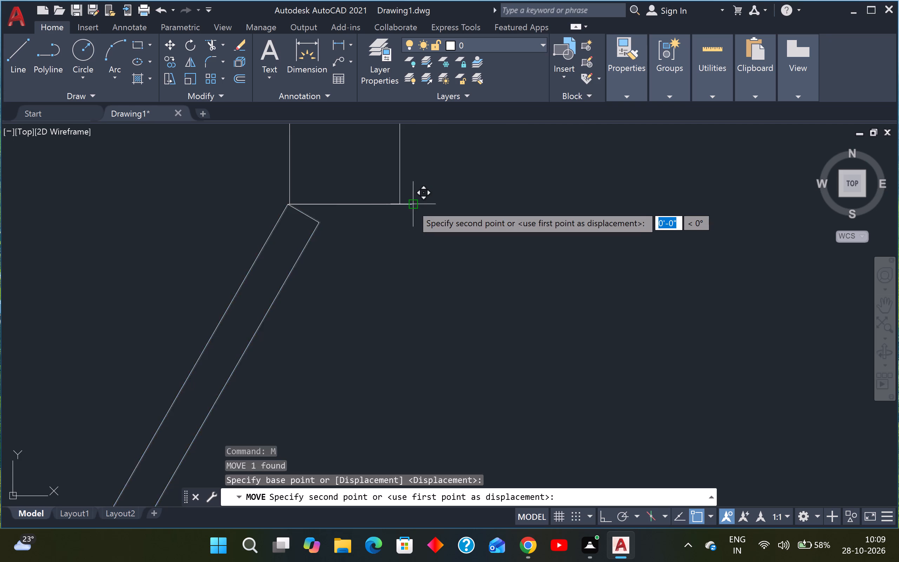
{"action": "left_click", "coordinate": [403, 204]}
Examine the door of the third large upper room and the remaining doors for alignment with their openings.
{"action": "scroll", "coordinate": [403, 204], "scroll_direction": "down", "scroll_amount": 6}
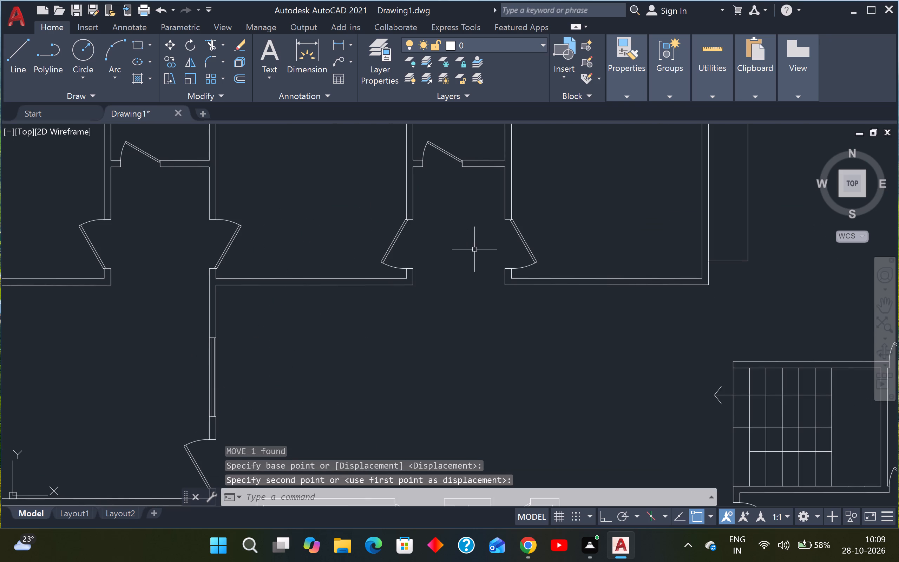
{"action": "middle_click_drag", "start_coordinate": [478, 255], "coordinate": [390, 272]}
{"action": "scroll", "coordinate": [420, 270], "scroll_direction": "up", "scroll_amount": 3}
{"action": "scroll", "coordinate": [436, 269], "scroll_direction": "down", "scroll_amount": 2}
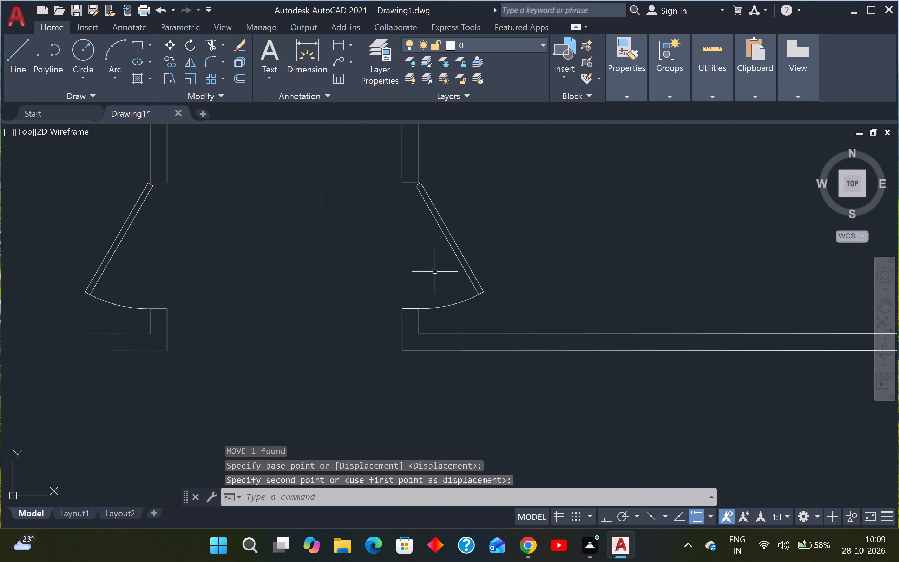
{"action": "scroll", "coordinate": [432, 281], "scroll_direction": "down", "scroll_amount": 4}
{"action": "scroll", "coordinate": [488, 335], "scroll_direction": "up", "scroll_amount": 2}
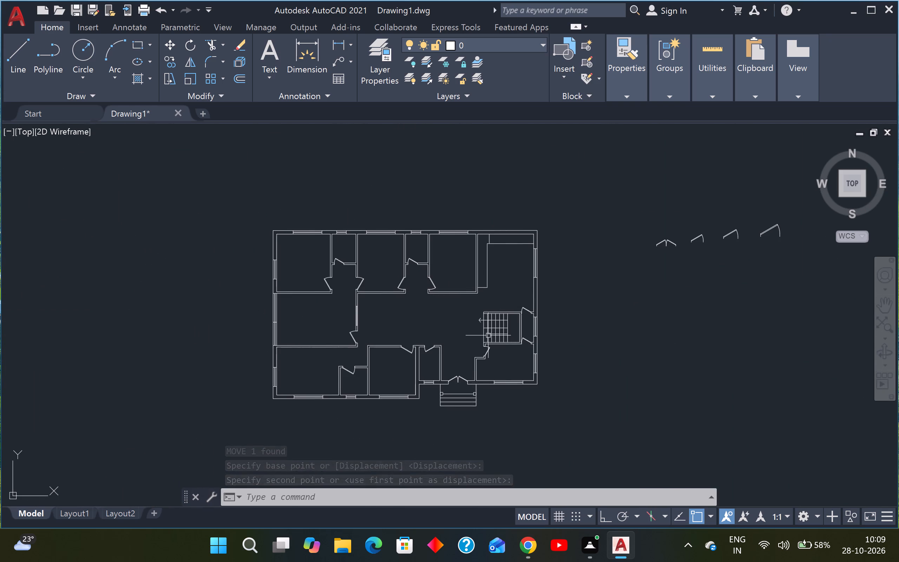
{"action": "scroll", "coordinate": [487, 334], "scroll_direction": "up", "scroll_amount": 1}
{"action": "scroll", "coordinate": [497, 413], "scroll_direction": "down", "scroll_amount": 2}
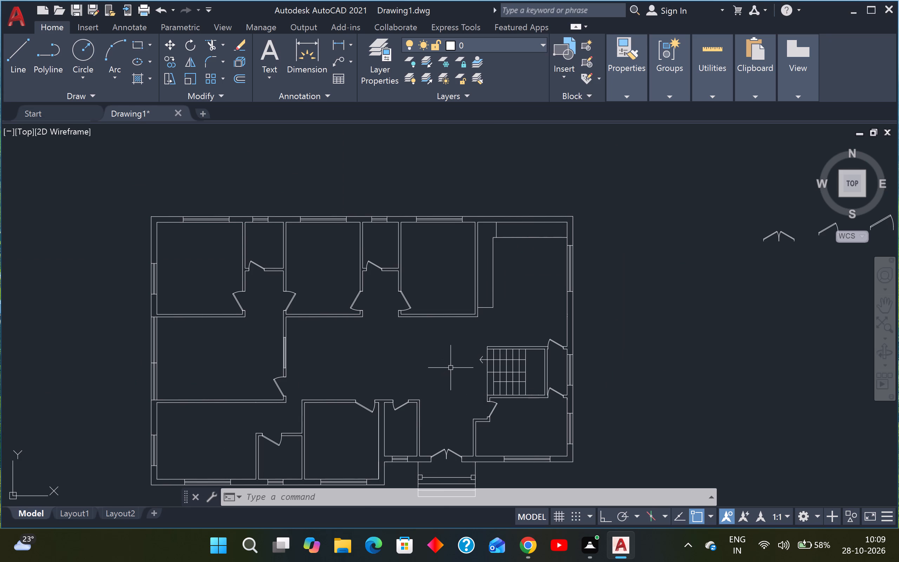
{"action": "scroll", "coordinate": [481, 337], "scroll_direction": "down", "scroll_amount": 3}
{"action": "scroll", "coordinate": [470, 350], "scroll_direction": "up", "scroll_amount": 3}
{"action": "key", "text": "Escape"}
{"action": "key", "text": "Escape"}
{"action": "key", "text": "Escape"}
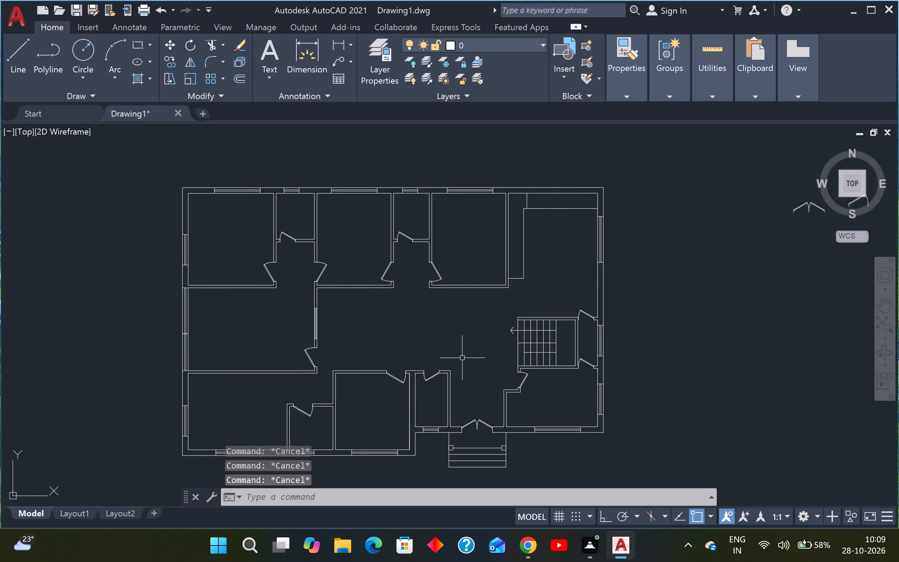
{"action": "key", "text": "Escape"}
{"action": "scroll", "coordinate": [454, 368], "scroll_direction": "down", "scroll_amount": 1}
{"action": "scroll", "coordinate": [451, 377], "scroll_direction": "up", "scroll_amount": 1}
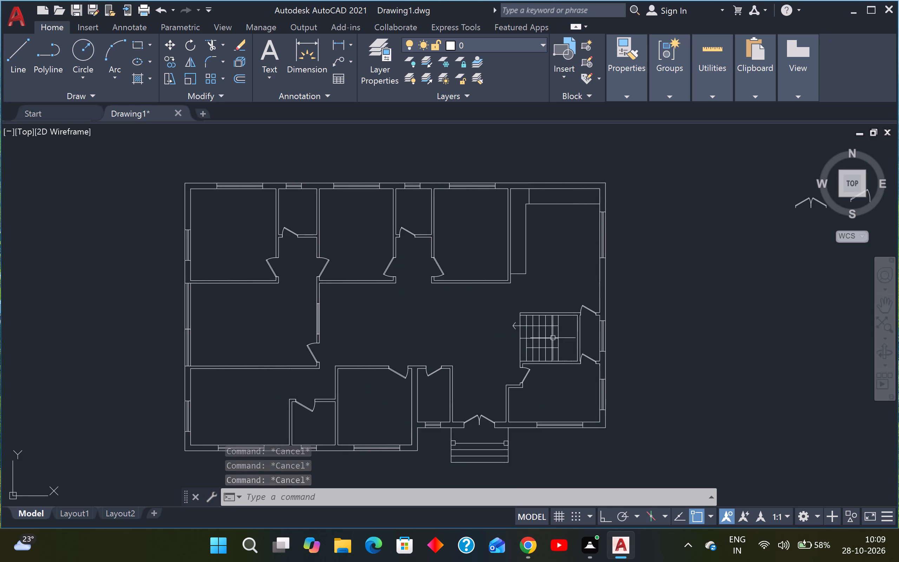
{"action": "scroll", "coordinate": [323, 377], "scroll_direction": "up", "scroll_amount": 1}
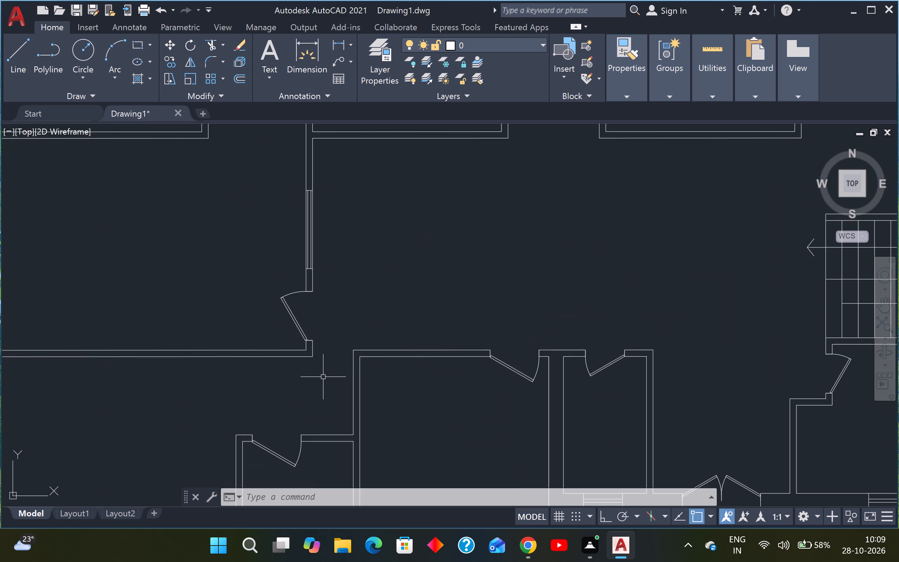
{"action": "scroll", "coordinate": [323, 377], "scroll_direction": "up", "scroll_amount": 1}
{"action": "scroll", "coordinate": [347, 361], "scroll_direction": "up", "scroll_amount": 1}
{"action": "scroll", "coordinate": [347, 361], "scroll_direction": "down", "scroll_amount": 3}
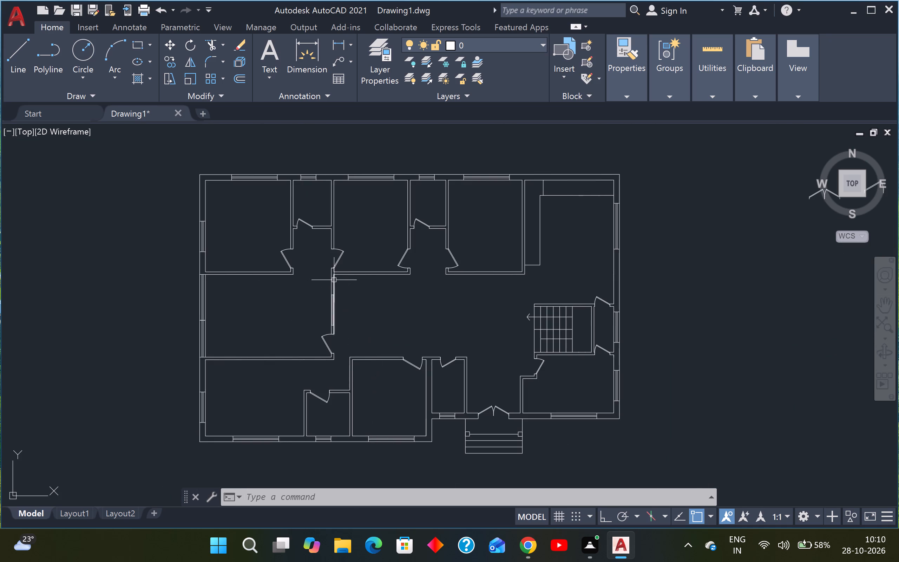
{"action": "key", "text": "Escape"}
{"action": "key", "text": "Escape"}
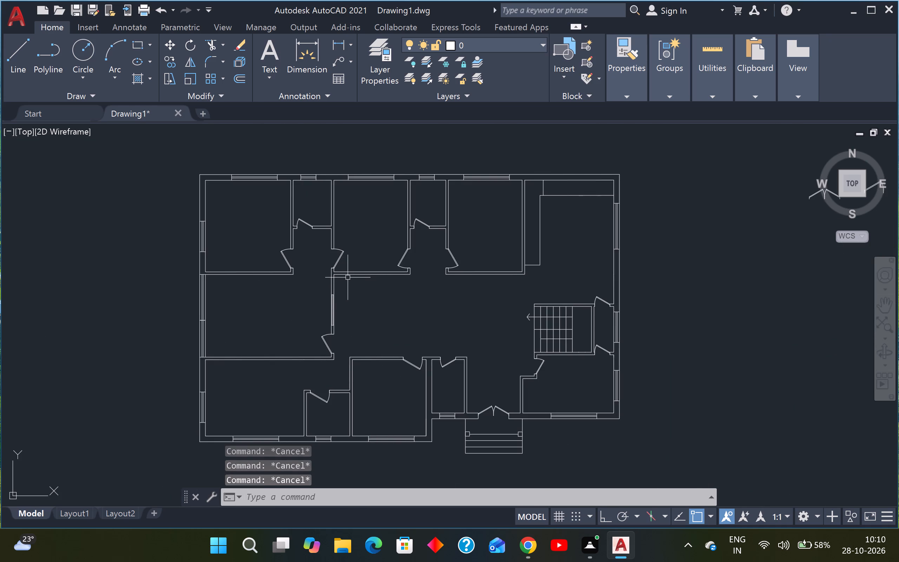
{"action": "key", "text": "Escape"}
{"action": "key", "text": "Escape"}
Draw a 12' by 8' rectangle in the middle-left room, starting on the west wall's inner face just below the upper wall.
{"action": "key", "text": "r"}
{"action": "key", "text": "e"}
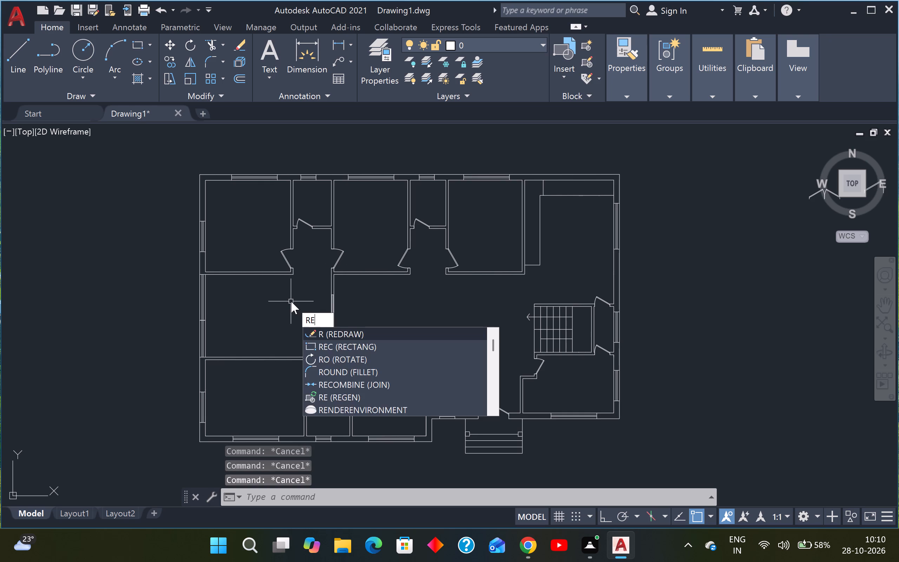
{"action": "type", "text": "C"}
{"action": "key", "text": "space"}
{"action": "scroll", "coordinate": [218, 294], "scroll_direction": "up", "scroll_amount": 2}
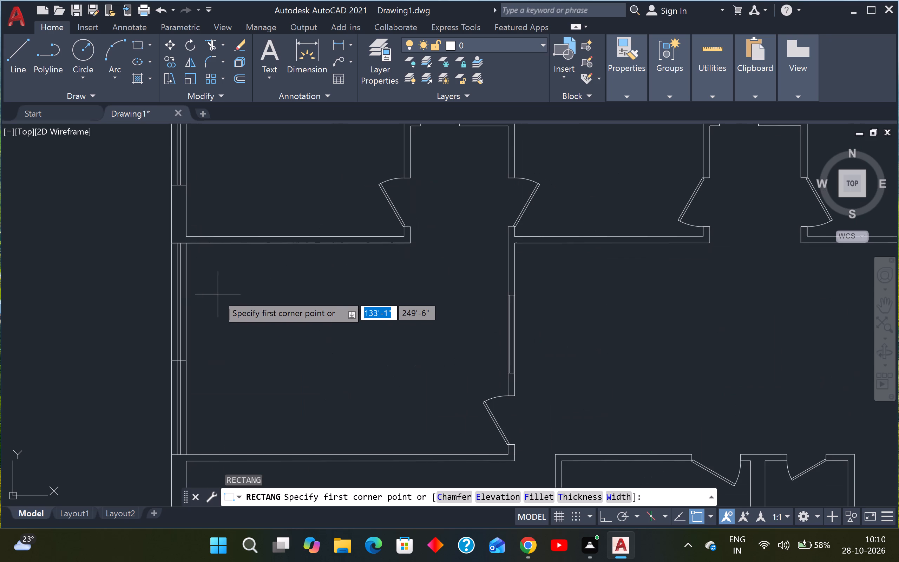
{"action": "left_click", "coordinate": [187, 269]}
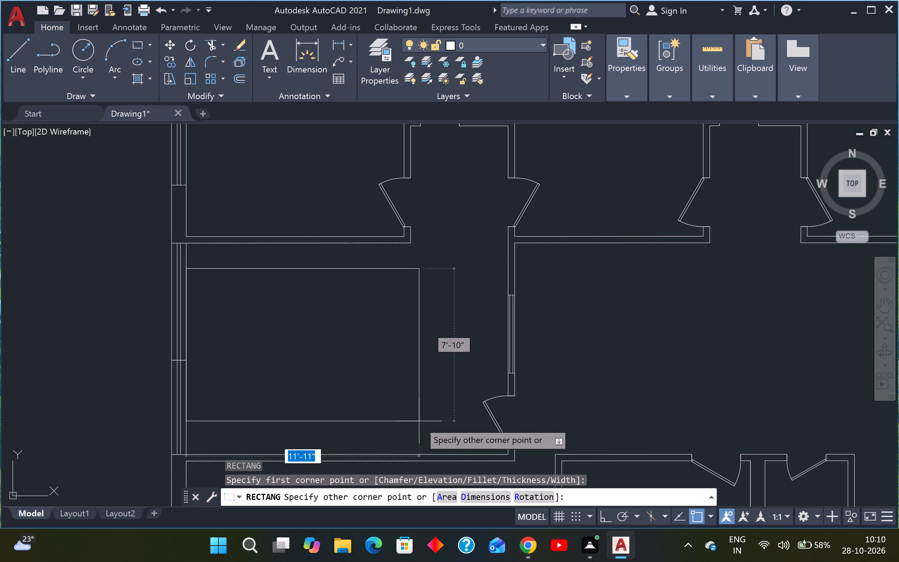
{"action": "type", "text": "12'"}
{"action": "key", "text": "Tab"}
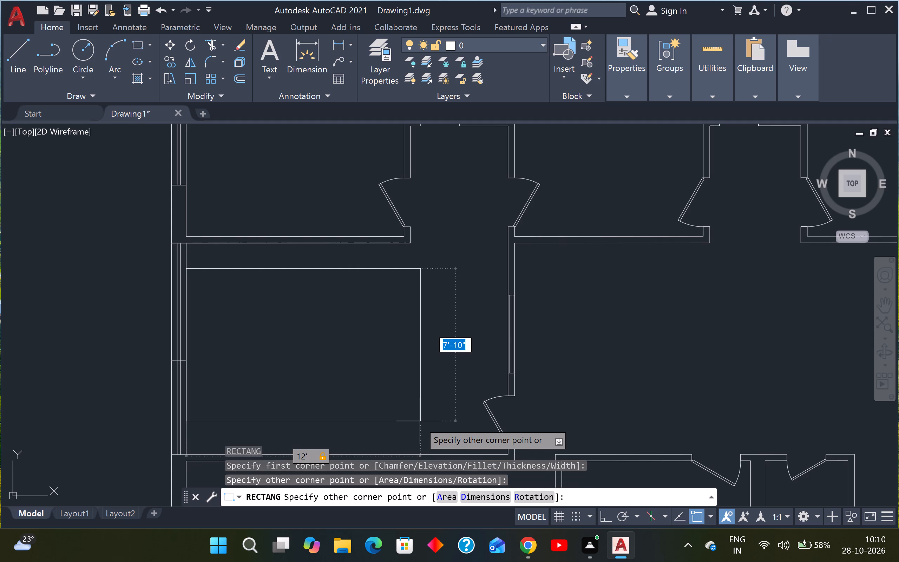
{"action": "type", "text": "8'"}
{"action": "key", "text": "Return"}
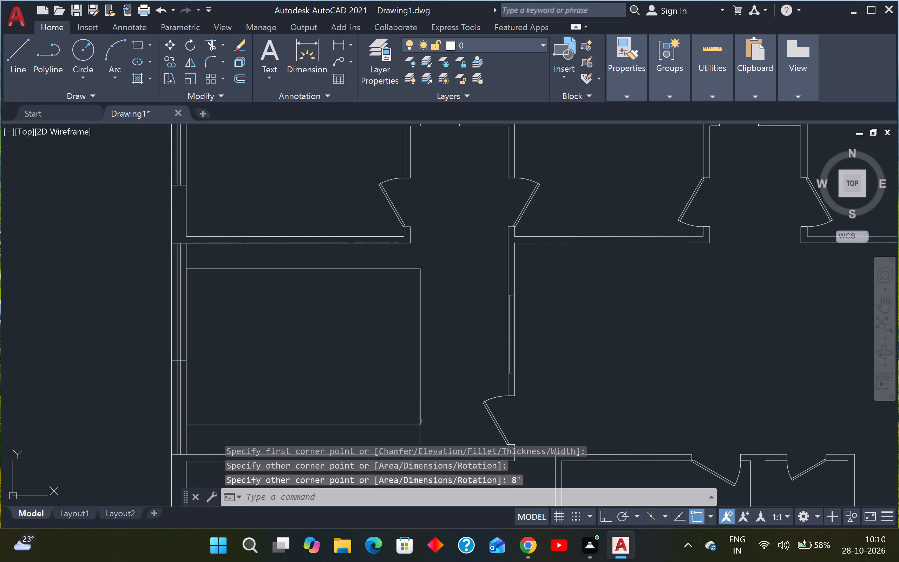
{"action": "key", "text": "Escape"}
{"action": "key", "text": "Escape"}
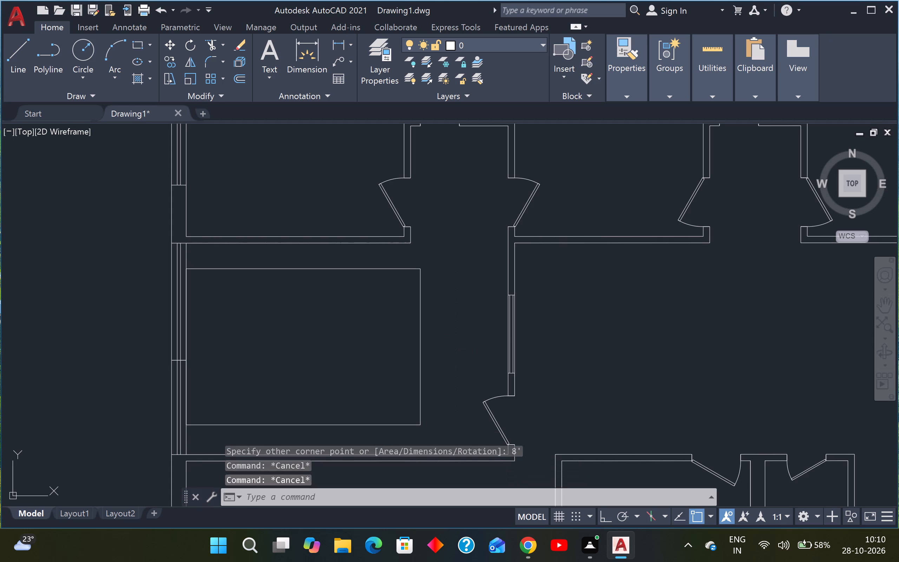
With Ortho on, draw a vertical line about 1'-7" inside the rectangle's west edge, from its upper edge past its lower edge.
{"action": "type", "text": "L"}
{"action": "key", "text": "space"}
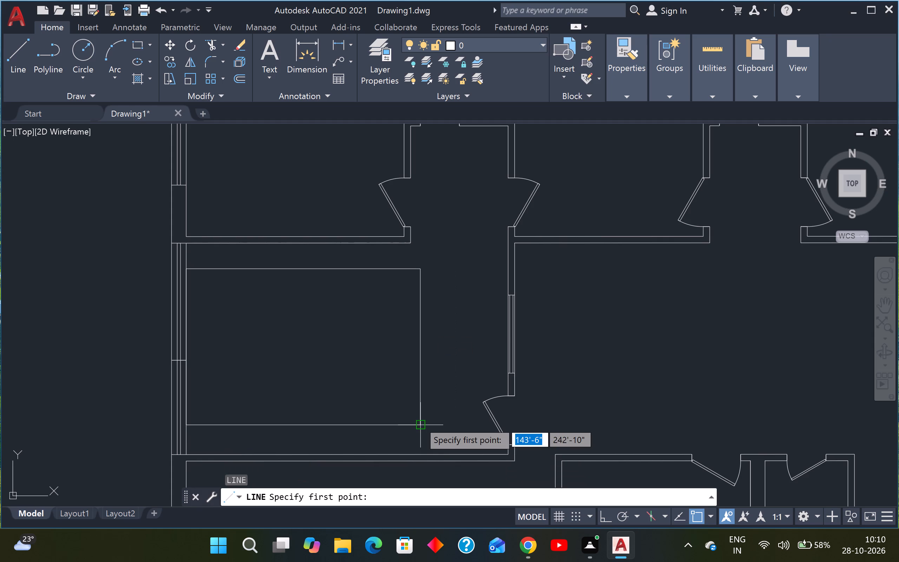
{"action": "left_click", "coordinate": [217, 268]}
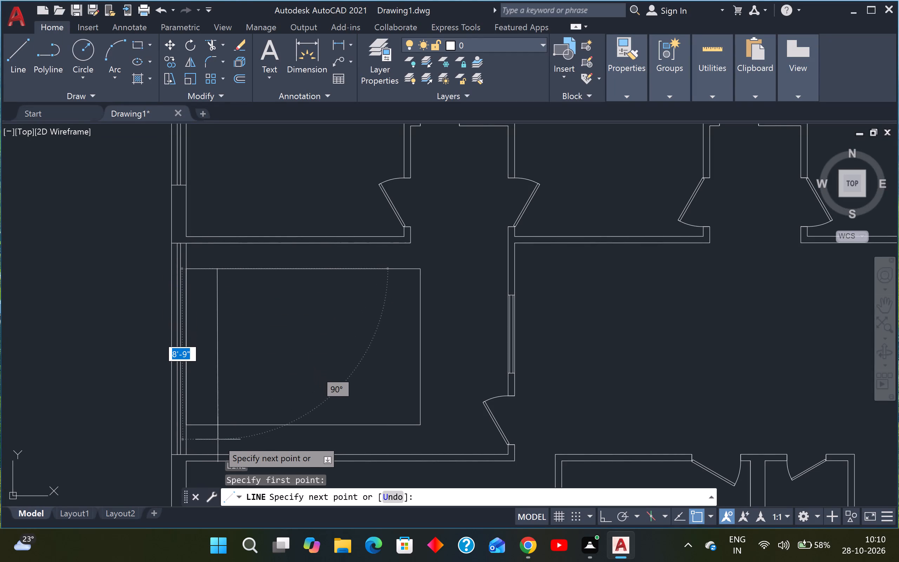
{"action": "key", "text": "F8"}
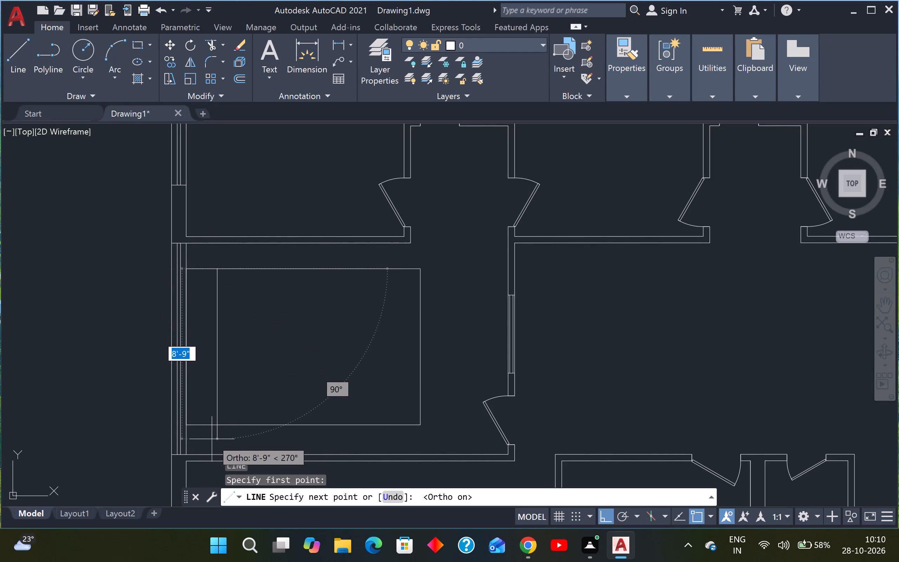
{"action": "scroll", "coordinate": [201, 442], "scroll_direction": "up", "scroll_amount": 2}
{"action": "left_click", "coordinate": [189, 448]}
{"action": "key", "text": "Escape"}
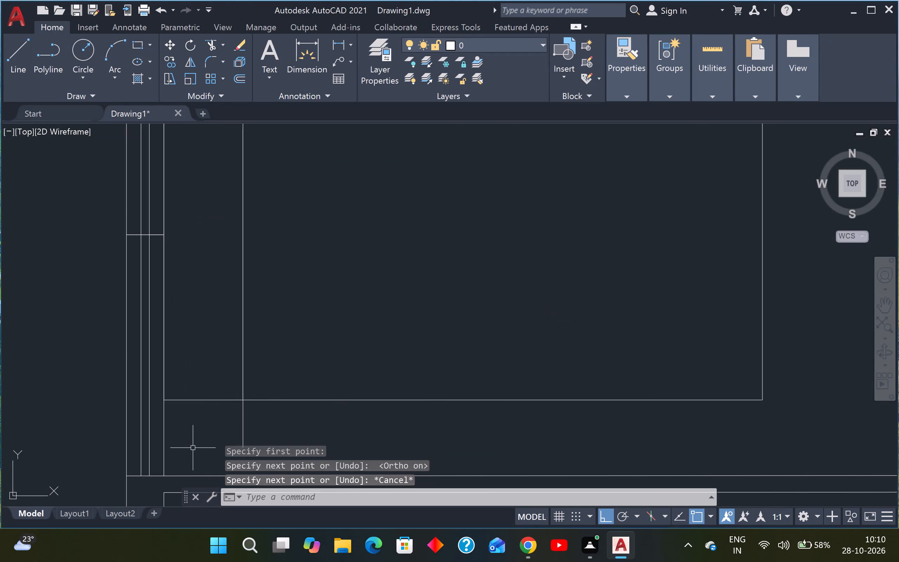
Trim the part of the vertical line that extends below the rectangle's lower edge.
{"action": "type", "text": "TR"}
{"action": "key", "text": "space"}
{"action": "left_click_drag", "start_coordinate": [268, 434], "coordinate": [264, 435]}
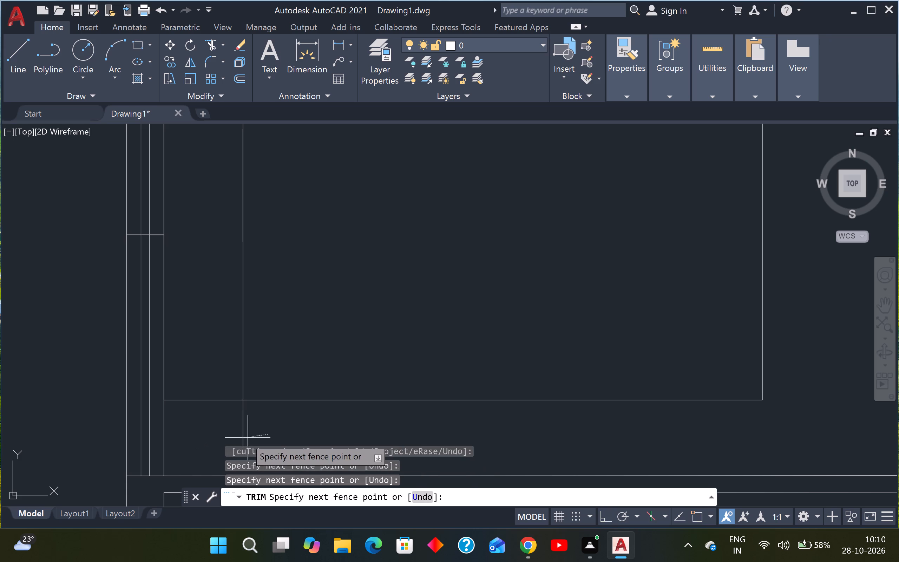
{"action": "left_click", "coordinate": [243, 438]}
{"action": "scroll", "coordinate": [291, 423], "scroll_direction": "down", "scroll_amount": 5}
{"action": "scroll", "coordinate": [286, 424], "scroll_direction": "up", "scroll_amount": 2}
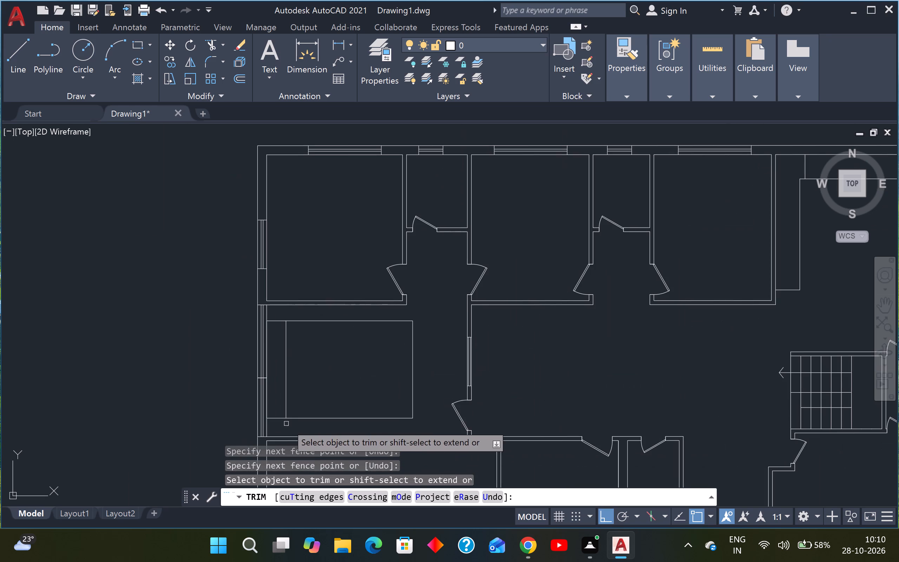
{"action": "key", "text": "Escape"}
{"action": "key", "text": "Escape"}
{"action": "key", "text": "Escape"}
Move the vertical line inside the rectangle about 4" east, away from the west wall.
{"action": "scroll", "coordinate": [292, 374], "scroll_direction": "up", "scroll_amount": 1}
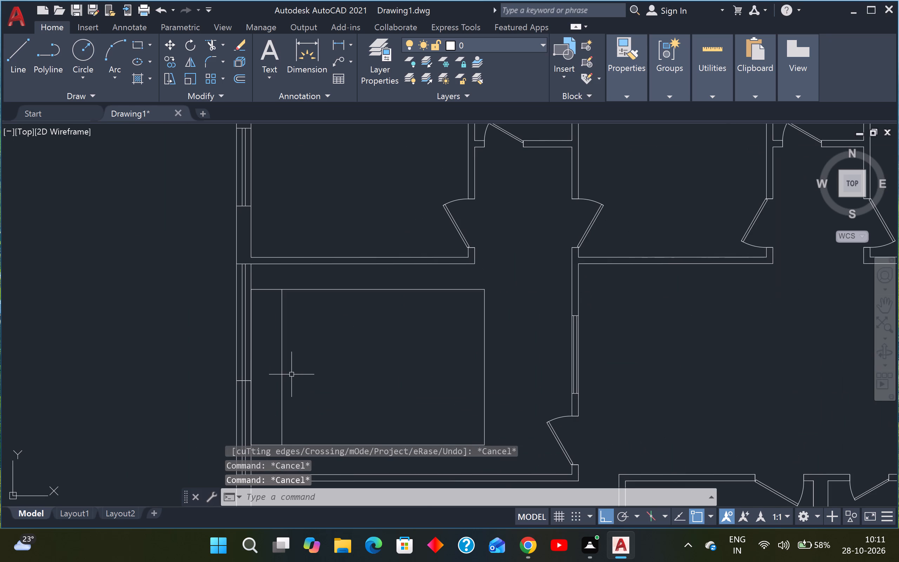
{"action": "left_click", "coordinate": [288, 360]}
{"action": "left_click_drag", "start_coordinate": [261, 369], "coordinate": [264, 369]}
{"action": "type", "text": "M"}
{"action": "key", "text": "space"}
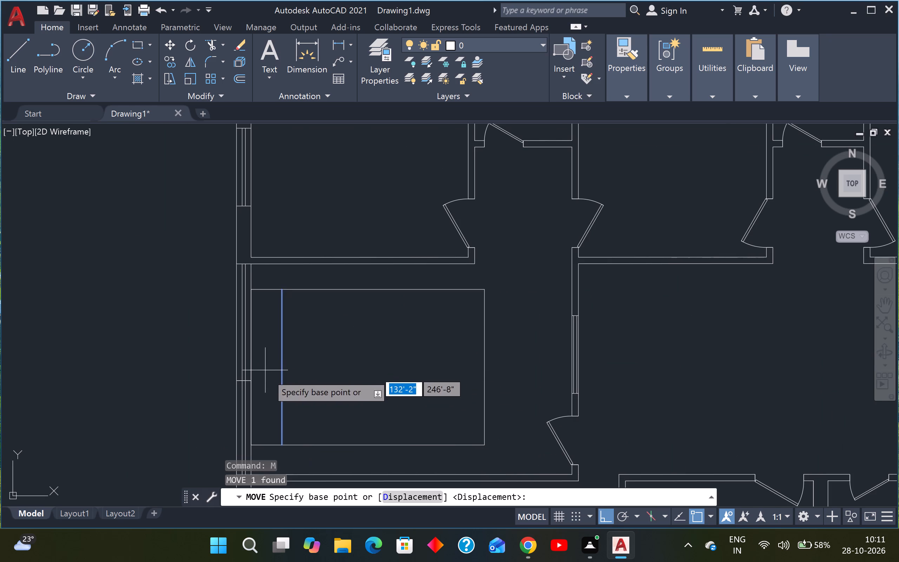
{"action": "scroll", "coordinate": [287, 406], "scroll_direction": "down", "scroll_amount": 1}
{"action": "scroll", "coordinate": [286, 427], "scroll_direction": "up", "scroll_amount": 2}
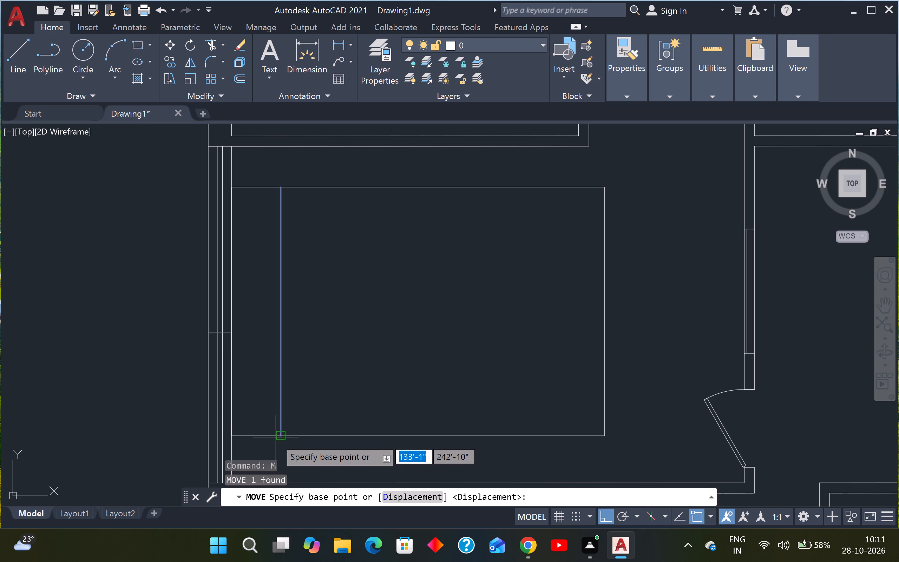
{"action": "left_click", "coordinate": [276, 437]}
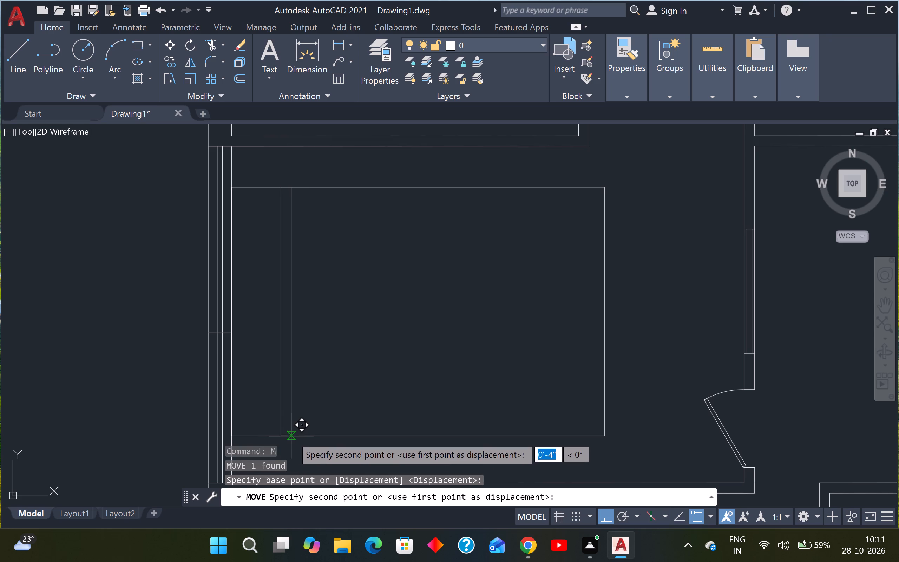
{"action": "left_click", "coordinate": [291, 436]}
{"action": "key", "text": "Escape"}
{"action": "scroll", "coordinate": [341, 408], "scroll_direction": "down", "scroll_amount": 4}
{"action": "scroll", "coordinate": [347, 401], "scroll_direction": "up", "scroll_amount": 1}
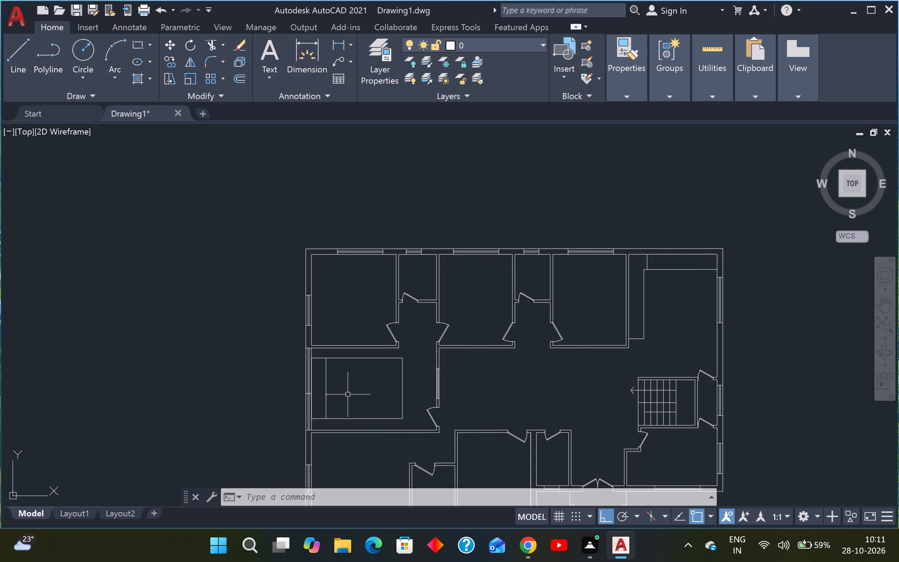
{"action": "key", "text": "Escape"}
{"action": "key", "text": "Escape"}
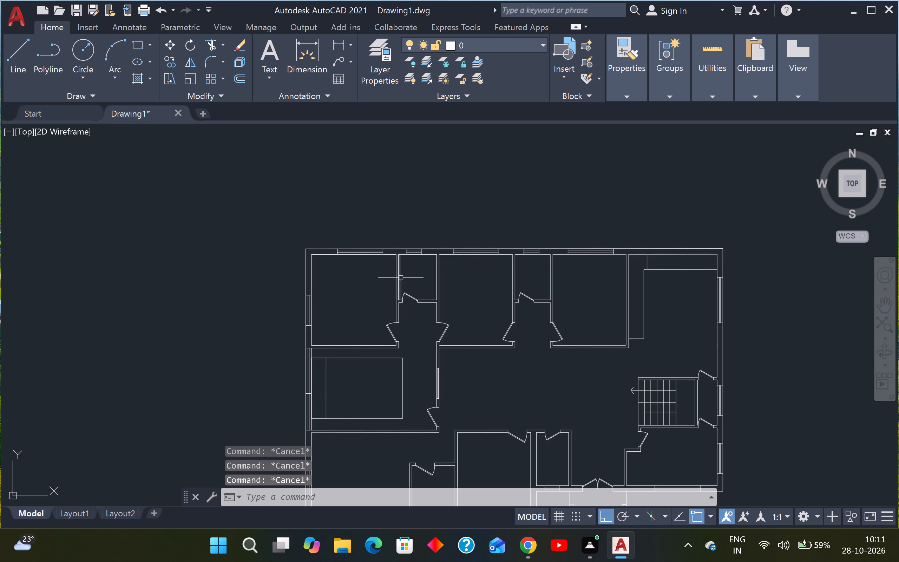
Measure the upper middle room's west wall from its door opening to the room's upper inner corner with a linear dimension.
{"action": "key", "text": "d"}
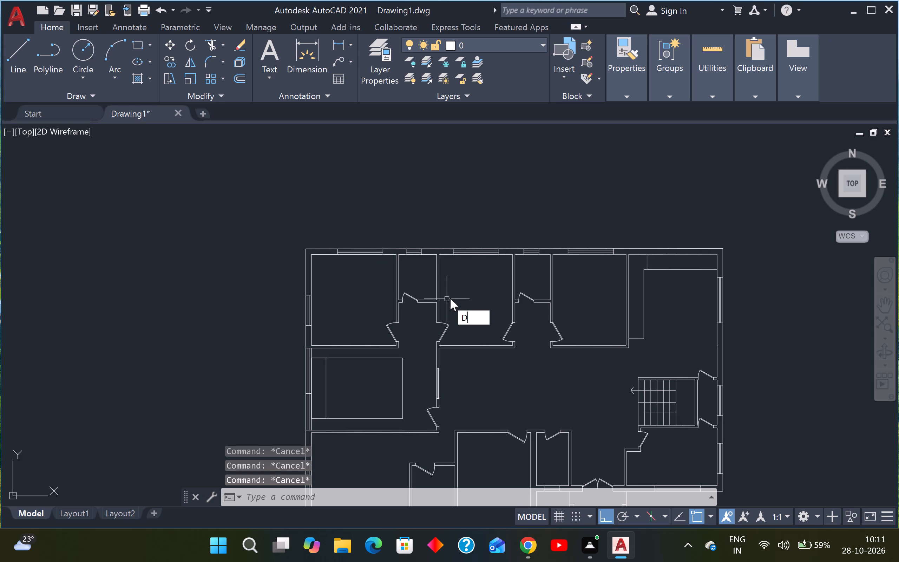
{"action": "type", "text": "LI"}
{"action": "key", "text": "space"}
{"action": "scroll", "coordinate": [450, 311], "scroll_direction": "up", "scroll_amount": 3}
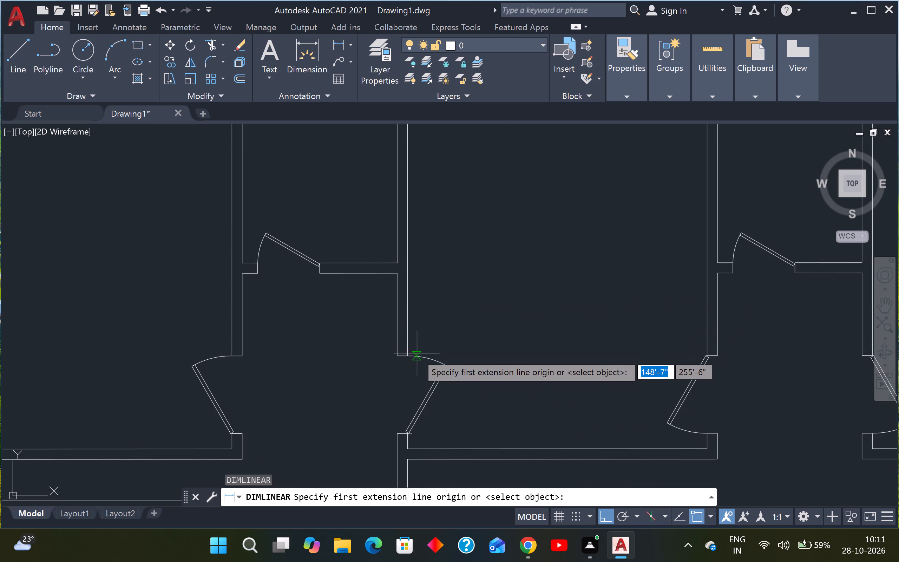
{"action": "scroll", "coordinate": [415, 354], "scroll_direction": "up", "scroll_amount": 1}
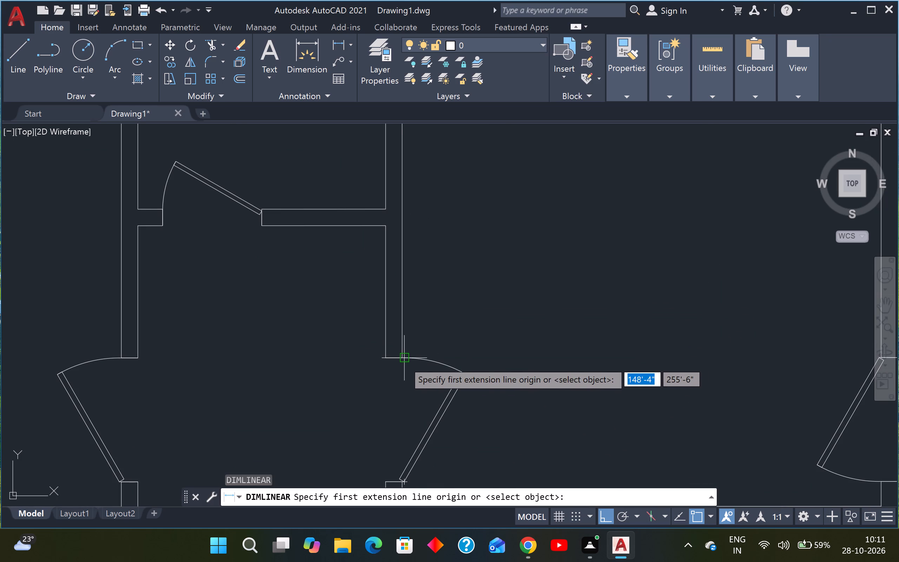
{"action": "scroll", "coordinate": [403, 361], "scroll_direction": "up", "scroll_amount": 3}
{"action": "left_click", "coordinate": [393, 351]}
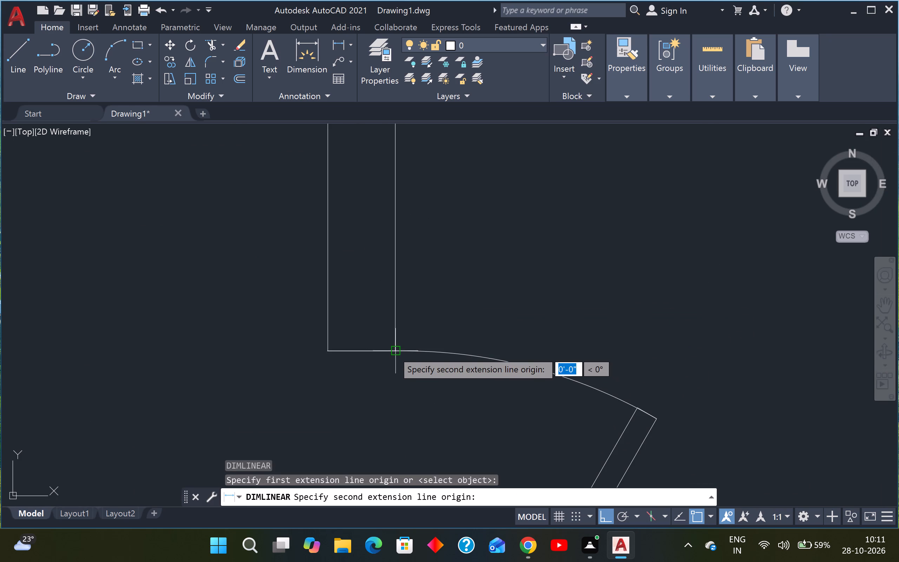
{"action": "scroll", "coordinate": [393, 351], "scroll_direction": "down", "scroll_amount": 7}
{"action": "scroll", "coordinate": [391, 271], "scroll_direction": "up", "scroll_amount": 3}
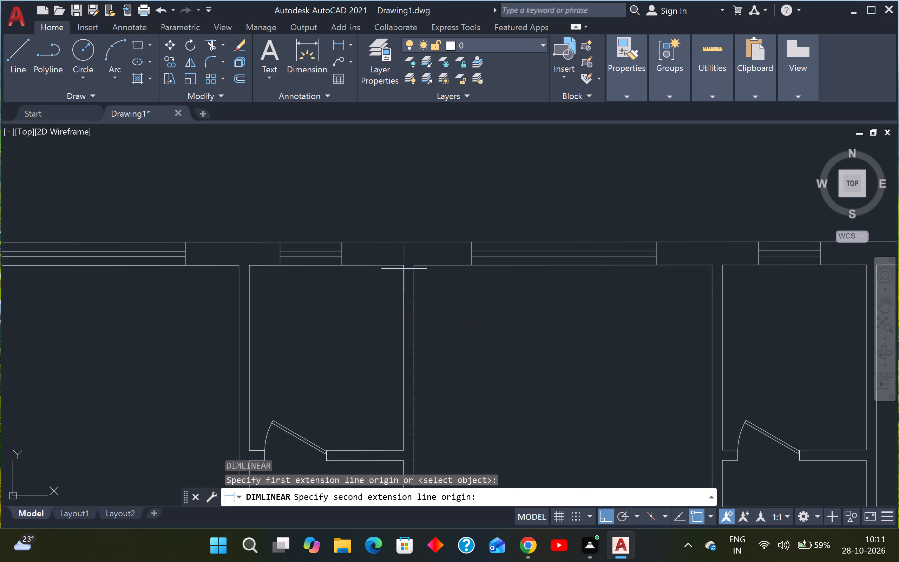
{"action": "left_click", "coordinate": [416, 266]}
{"action": "scroll", "coordinate": [577, 296], "scroll_direction": "down", "scroll_amount": 3}
{"action": "key", "text": "Escape"}
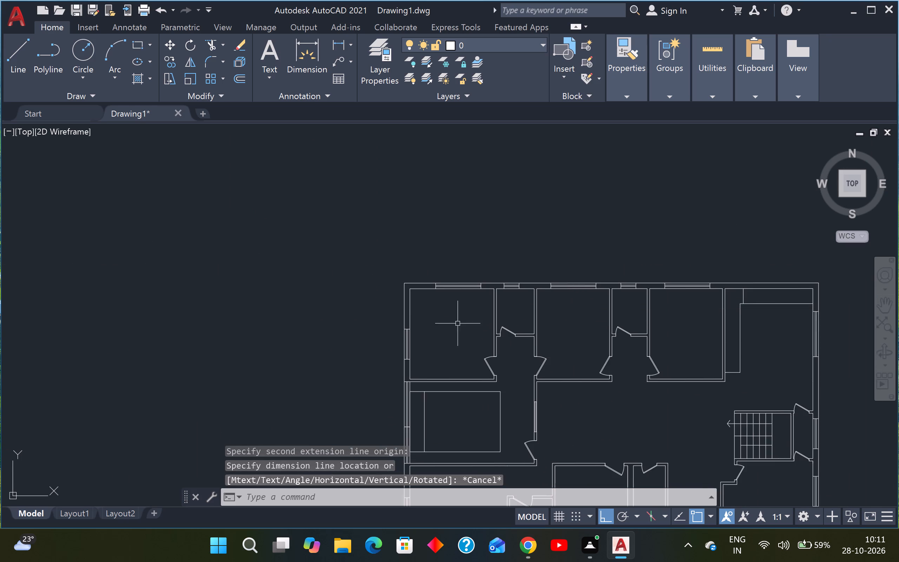
{"action": "scroll", "coordinate": [450, 325], "scroll_direction": "down", "scroll_amount": 2}
{"action": "scroll", "coordinate": [405, 334], "scroll_direction": "up", "scroll_amount": 2}
{"action": "key", "text": "Escape"}
{"action": "key", "text": "Escape"}
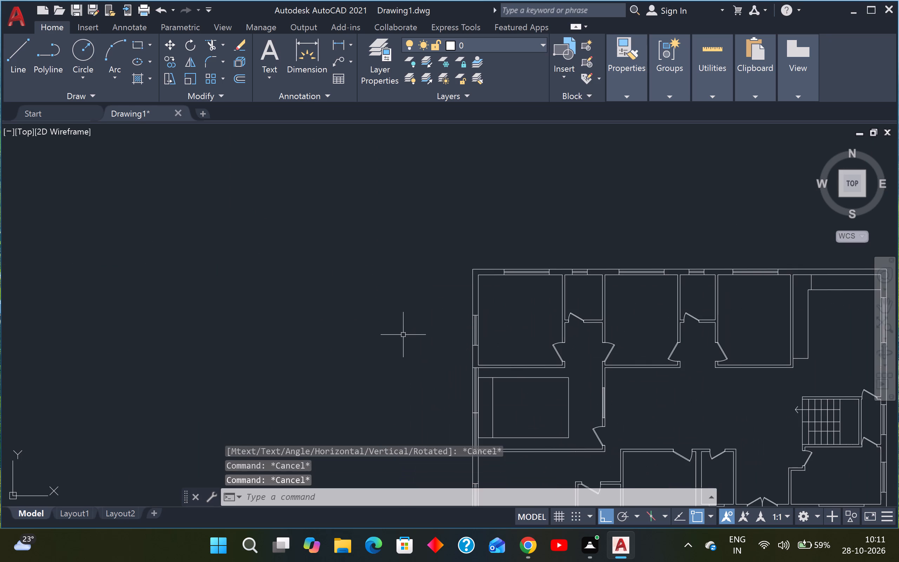
Draw a 21" by 8' upright rectangle outside the plan, west of the upper-left room.
{"action": "type", "text": "REC"}
{"action": "key", "text": "space"}
{"action": "left_click", "coordinate": [430, 275]}
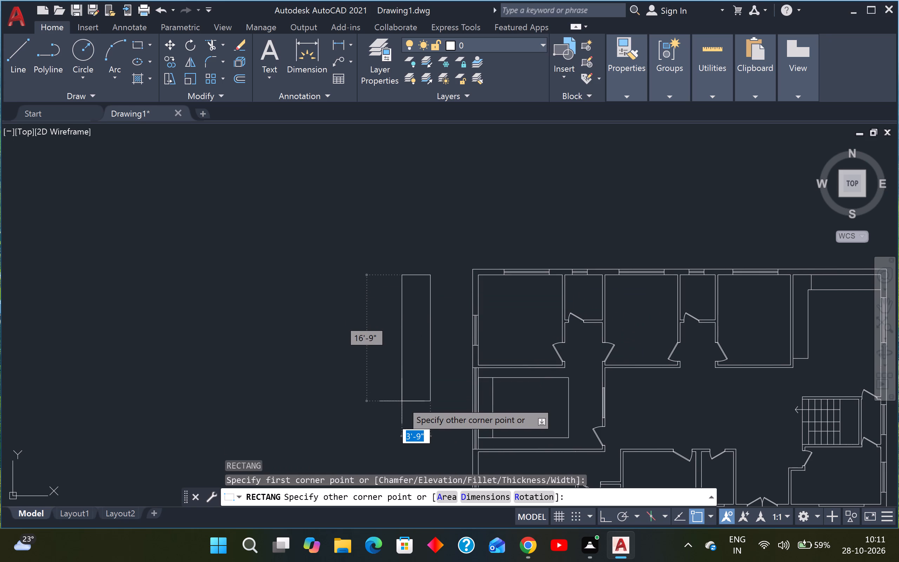
{"action": "type", "text": "21"}
{"action": "key", "text": "shift+quotedbl"}
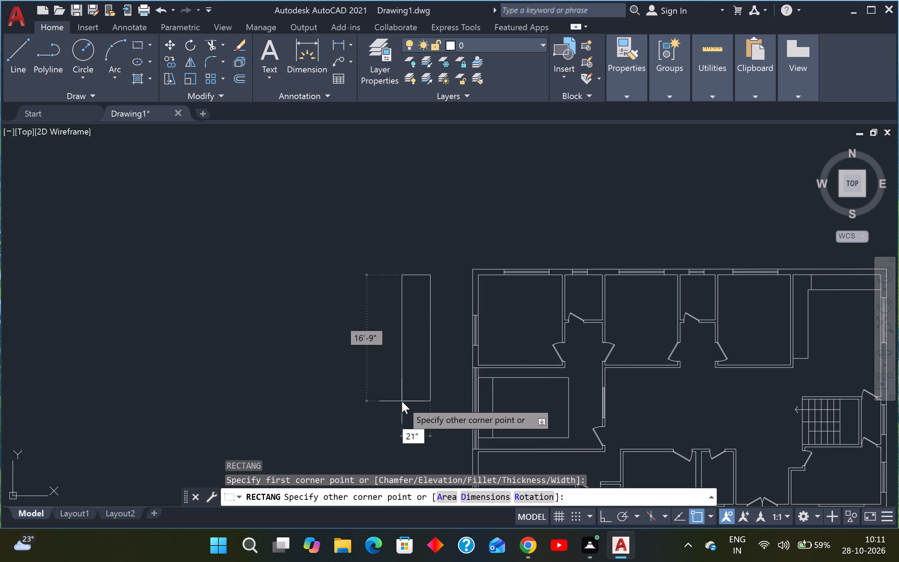
{"action": "key", "text": "Tab"}
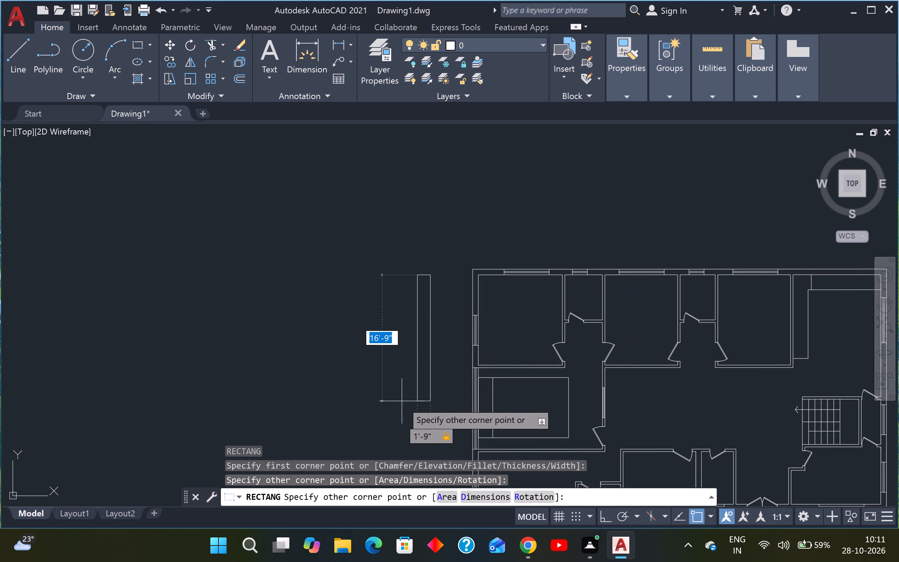
{"action": "type", "text": "8'"}
{"action": "key", "text": "Return"}
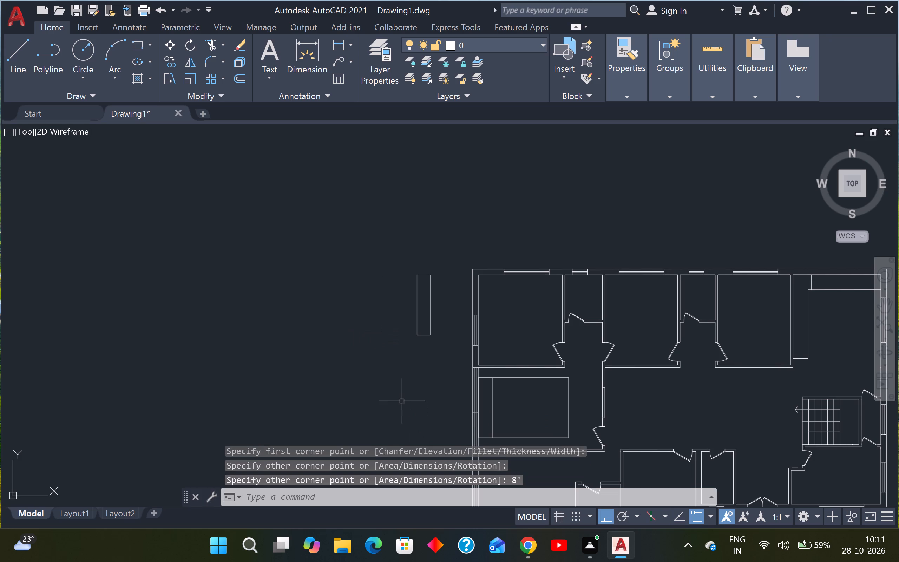
{"action": "key", "text": "Escape"}
{"action": "key", "text": "Escape"}
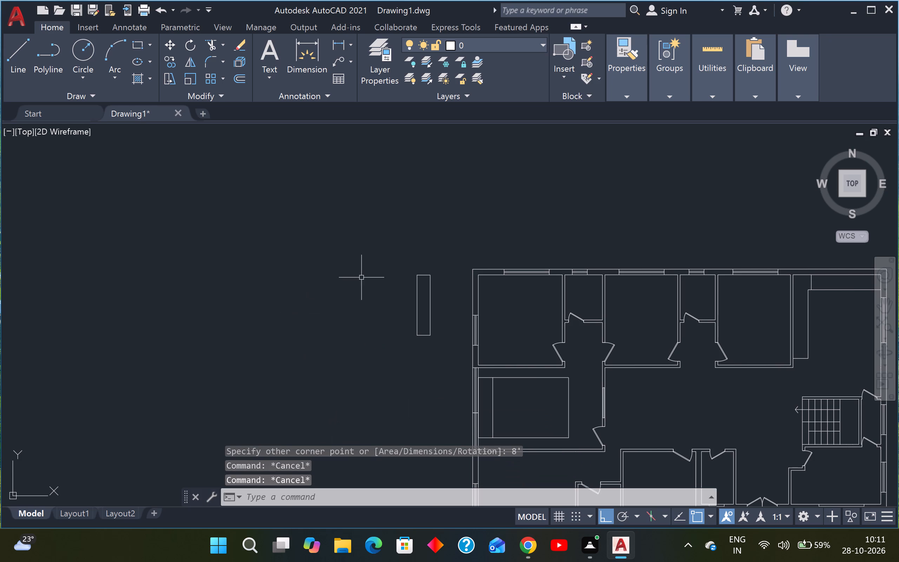
Draw a vertical line from the midpoint of the narrow rectangle's upper edge down past its lower edge.
{"action": "key", "text": "l"}
{"action": "key", "text": "space"}
{"action": "scroll", "coordinate": [420, 286], "scroll_direction": "up", "scroll_amount": 3}
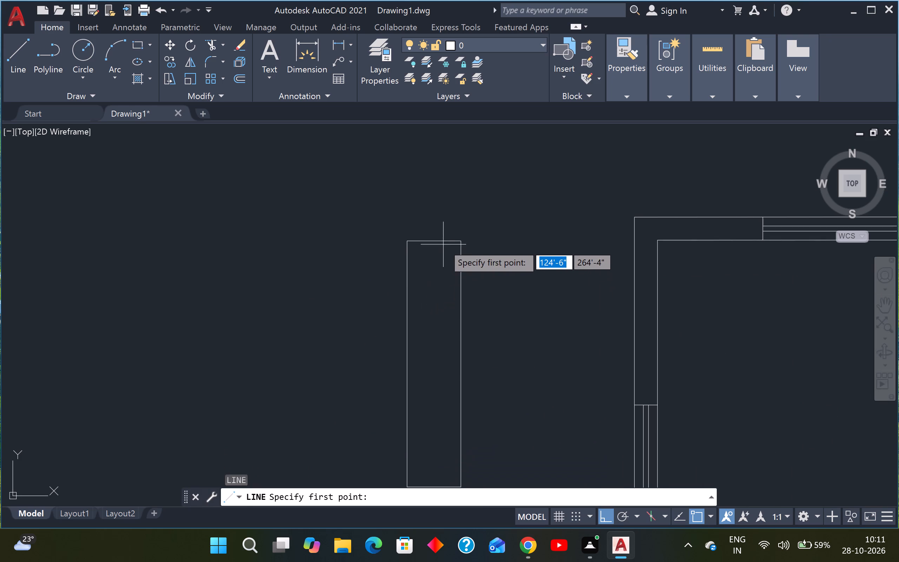
{"action": "left_click", "coordinate": [436, 239]}
{"action": "scroll", "coordinate": [428, 277], "scroll_direction": "down", "scroll_amount": 3}
{"action": "scroll", "coordinate": [428, 331], "scroll_direction": "up", "scroll_amount": 3}
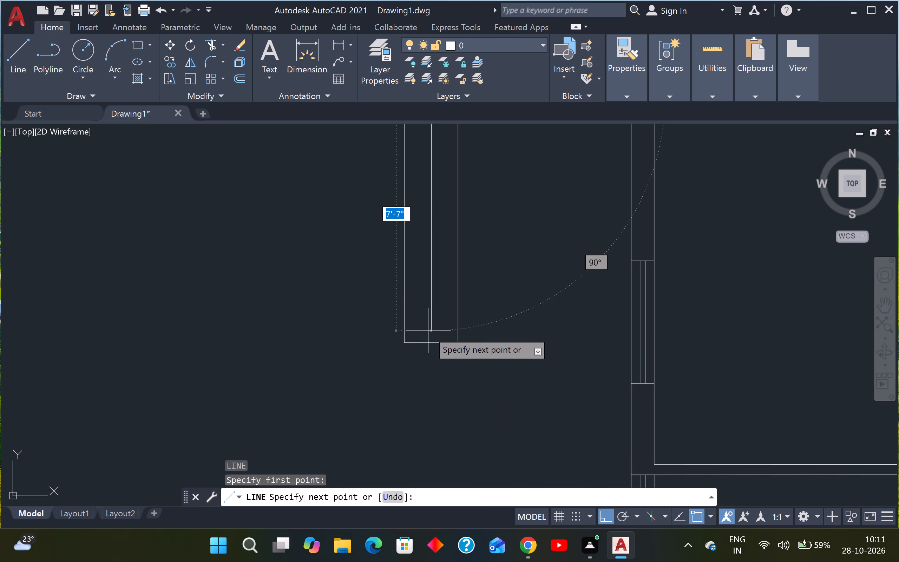
{"action": "left_click", "coordinate": [432, 379]}
{"action": "key", "text": "Escape"}
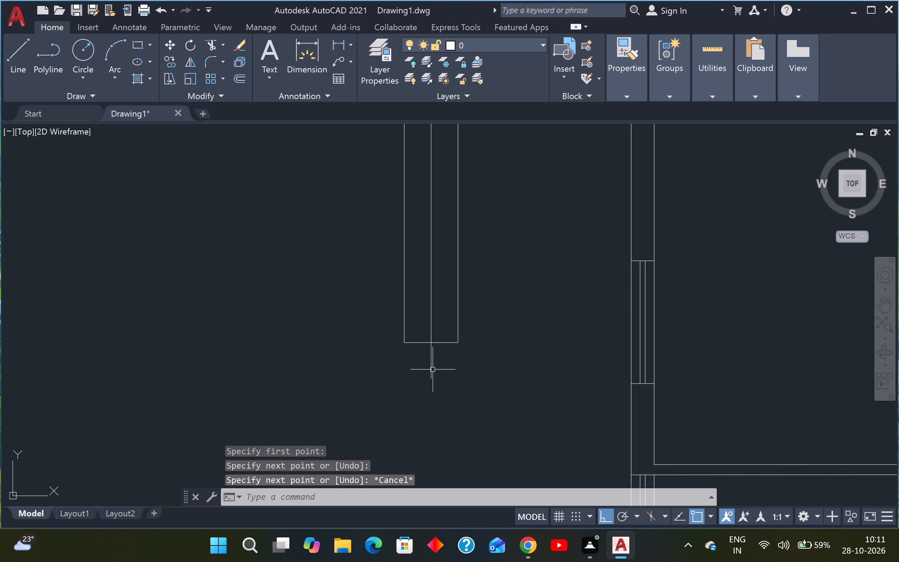
Trim the part of the centre line that extends below the narrow rectangle's lower edge.
{"action": "type", "text": "TR"}
{"action": "key", "text": "space"}
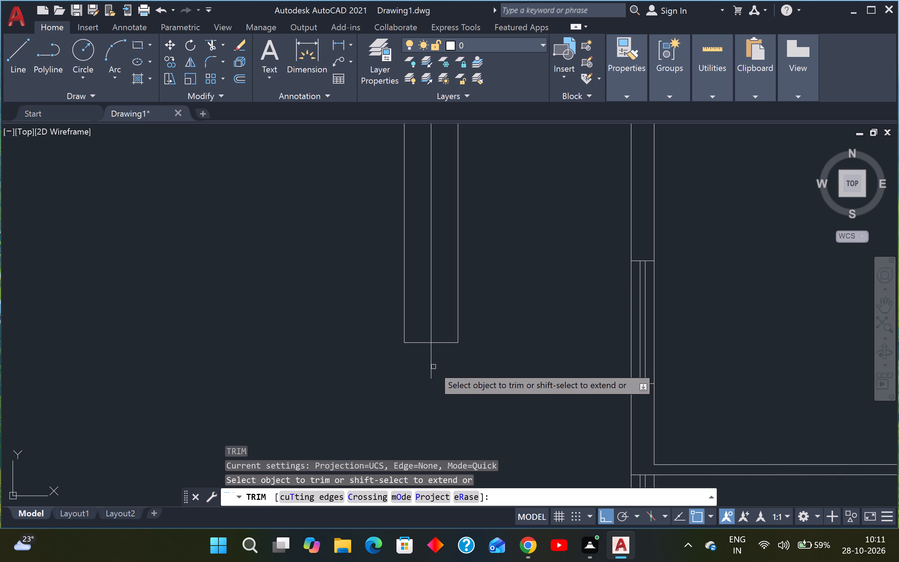
{"action": "scroll", "coordinate": [432, 355], "scroll_direction": "up", "scroll_amount": 3}
{"action": "left_click_drag", "start_coordinate": [442, 353], "coordinate": [437, 355]}
{"action": "left_click_drag", "start_coordinate": [400, 367], "coordinate": [402, 364]}
{"action": "scroll", "coordinate": [407, 360], "scroll_direction": "down", "scroll_amount": 6}
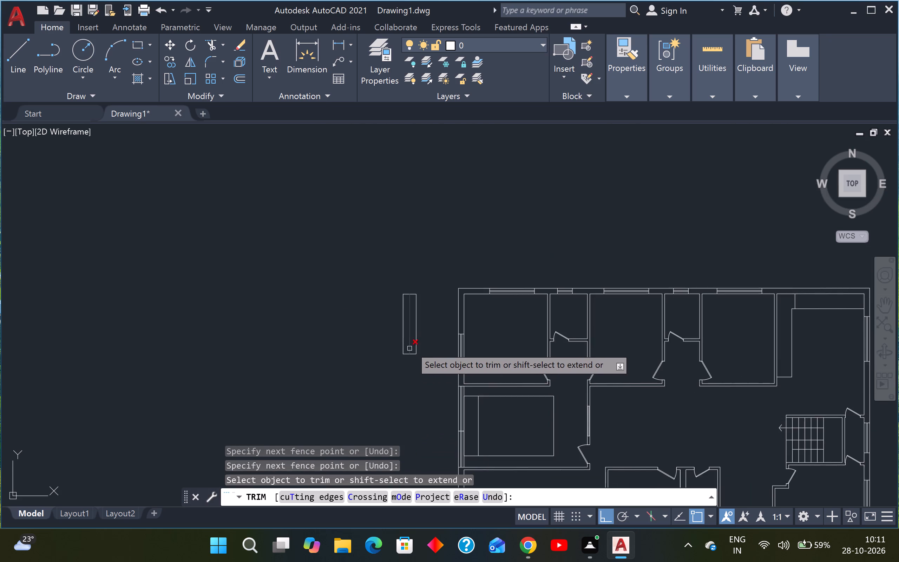
Explode the 21" by 8' rectangle west of the plan into separate lines.
{"action": "scroll", "coordinate": [414, 330], "scroll_direction": "up", "scroll_amount": 3}
{"action": "key", "text": "Escape"}
{"action": "left_click_drag", "start_coordinate": [446, 299], "coordinate": [433, 308]}
{"action": "left_click_drag", "start_coordinate": [405, 327], "coordinate": [409, 327]}
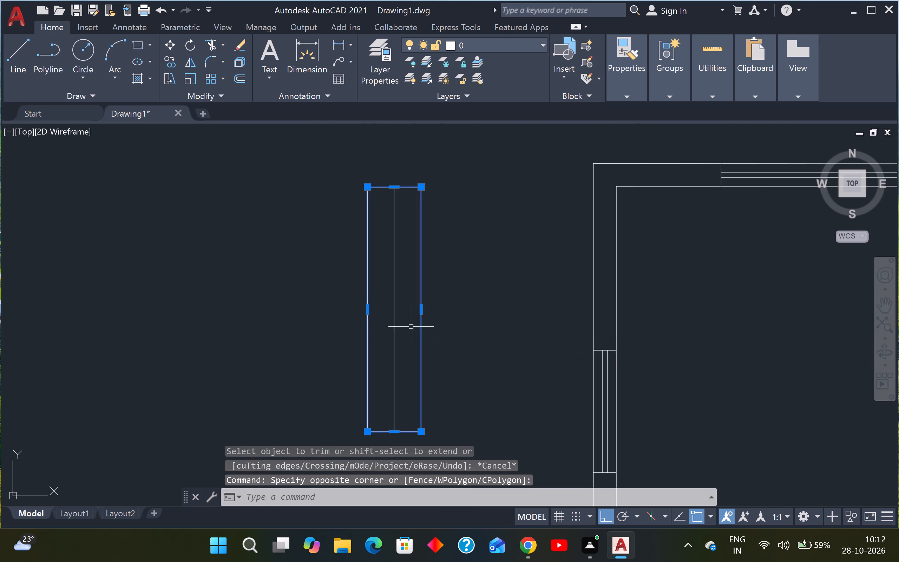
{"action": "type", "text": "EX"}
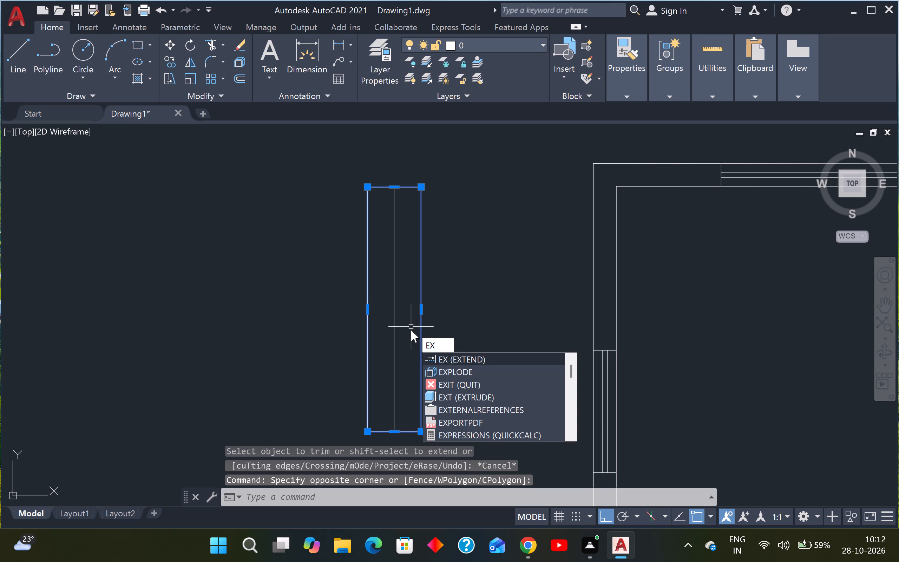
{"action": "key", "text": "Down"}
{"action": "key", "text": "Up"}
{"action": "key", "text": "Down"}
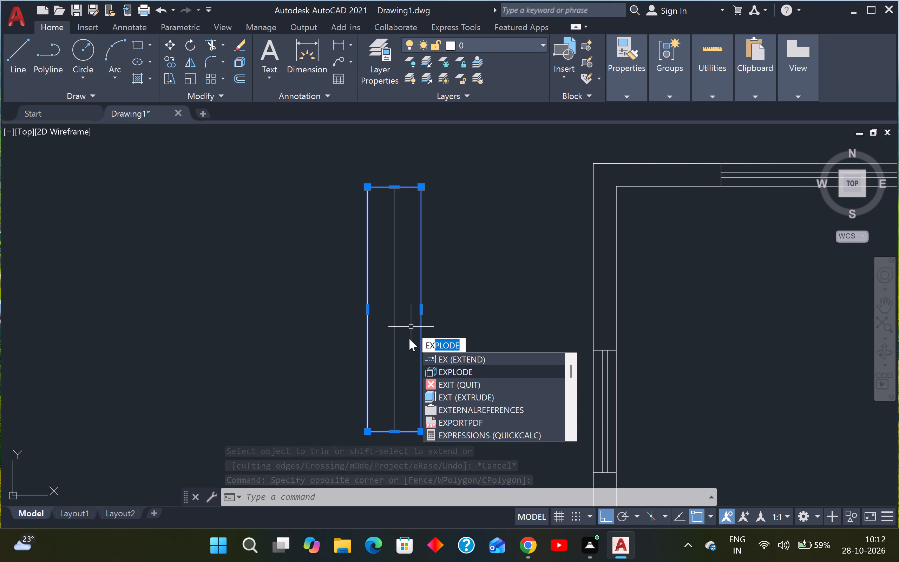
{"action": "key", "text": "Return"}
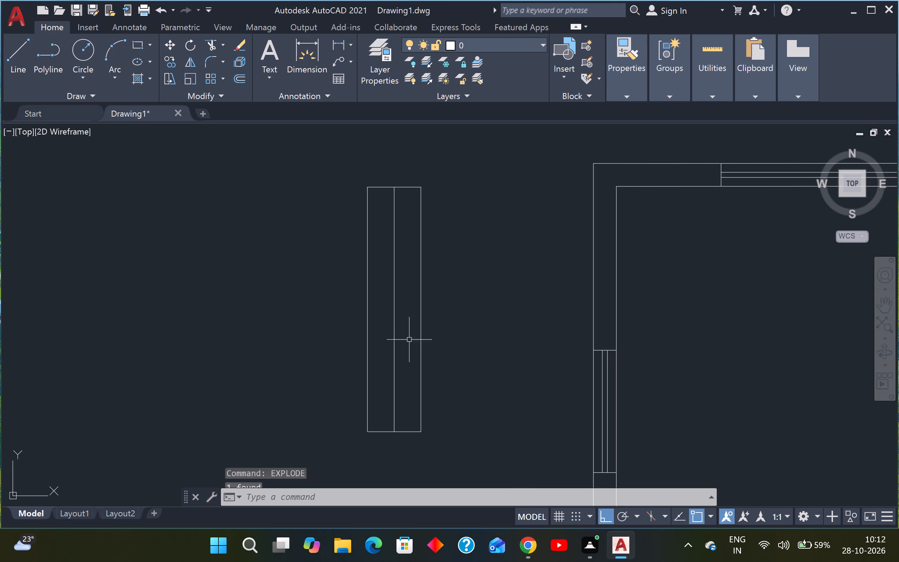
{"action": "key", "text": "Escape"}
Copy the narrow unit's upper edge as a 45-item array fitted down to its lower corner.
{"action": "type", "text": "CO"}
{"action": "key", "text": "Return"}
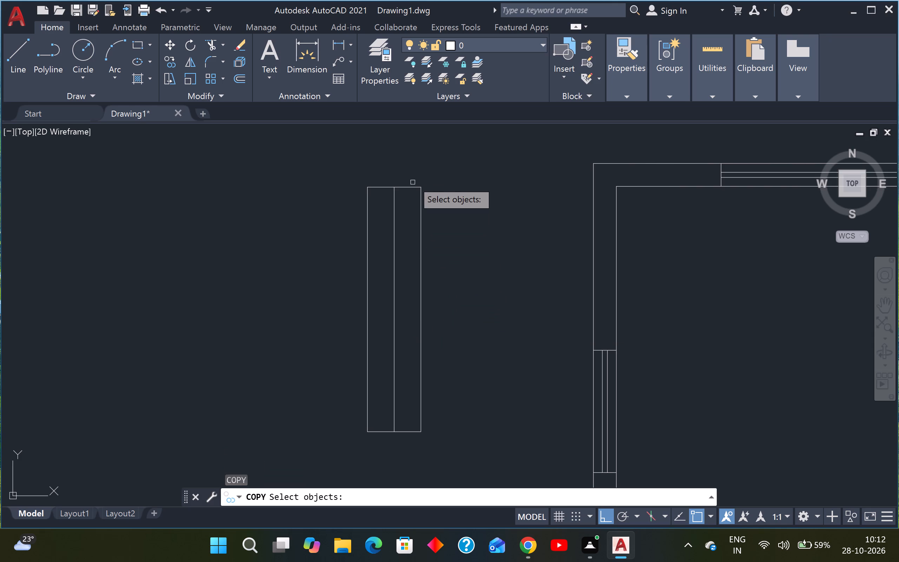
{"action": "left_click_drag", "start_coordinate": [407, 177], "coordinate": [407, 181]}
{"action": "left_click", "coordinate": [402, 210]}
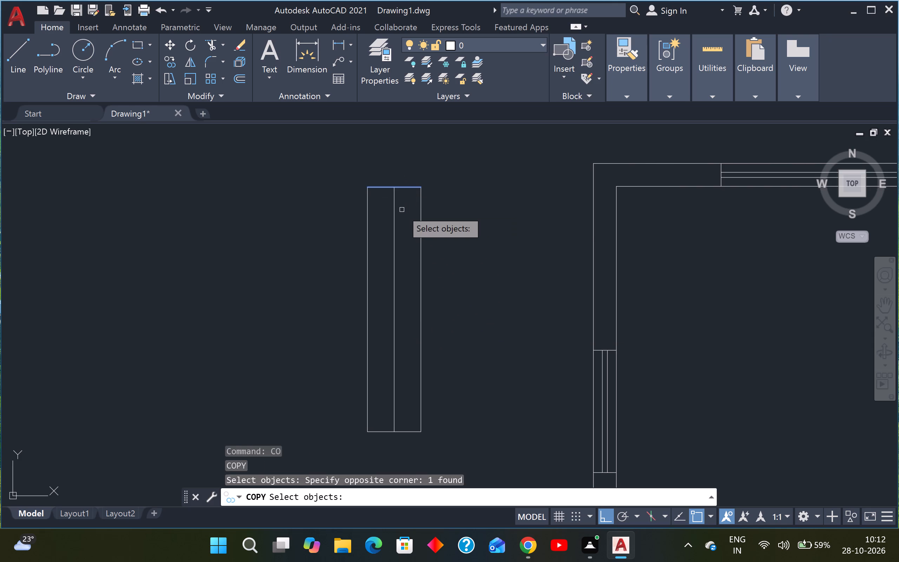
{"action": "key", "text": "Return"}
{"action": "left_click", "coordinate": [423, 186]}
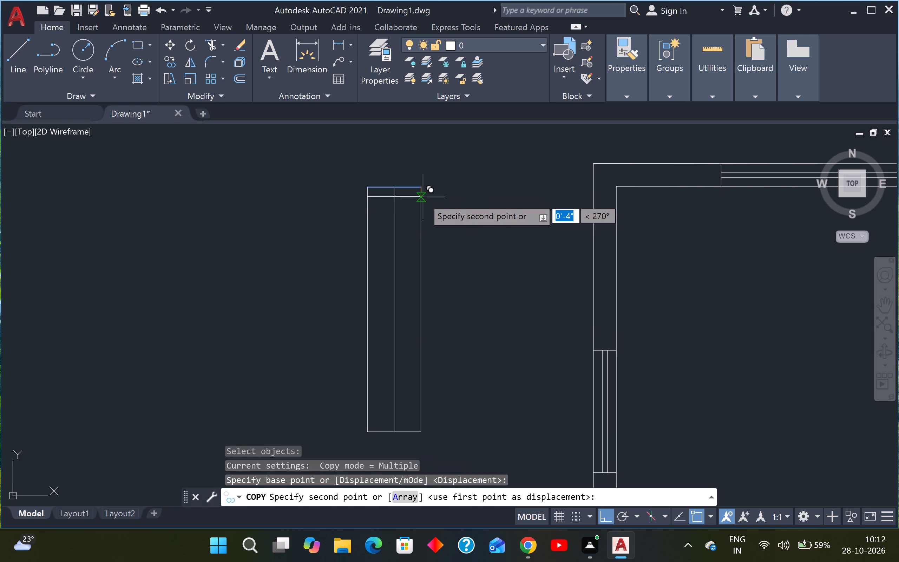
{"action": "key", "text": "a"}
{"action": "key", "text": "space"}
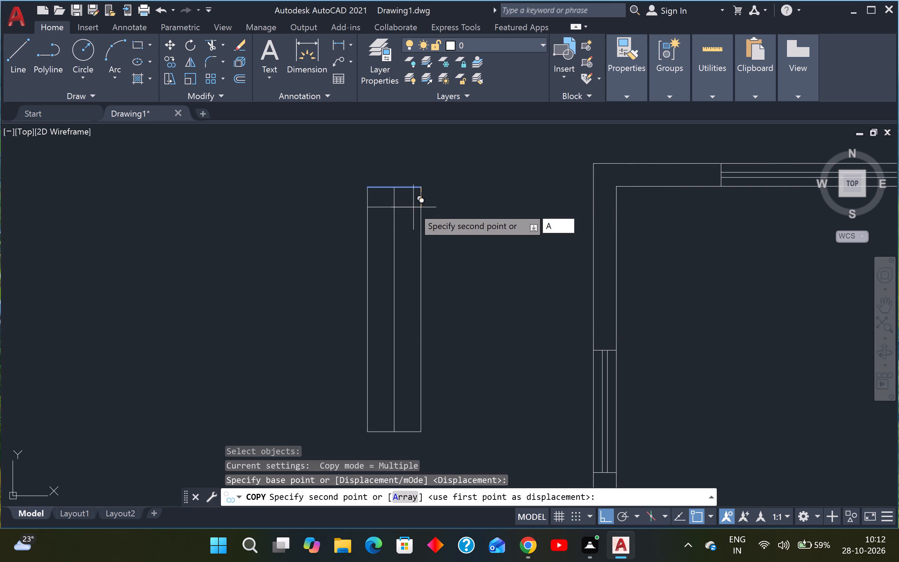
{"action": "type", "text": "45"}
{"action": "key", "text": "Return"}
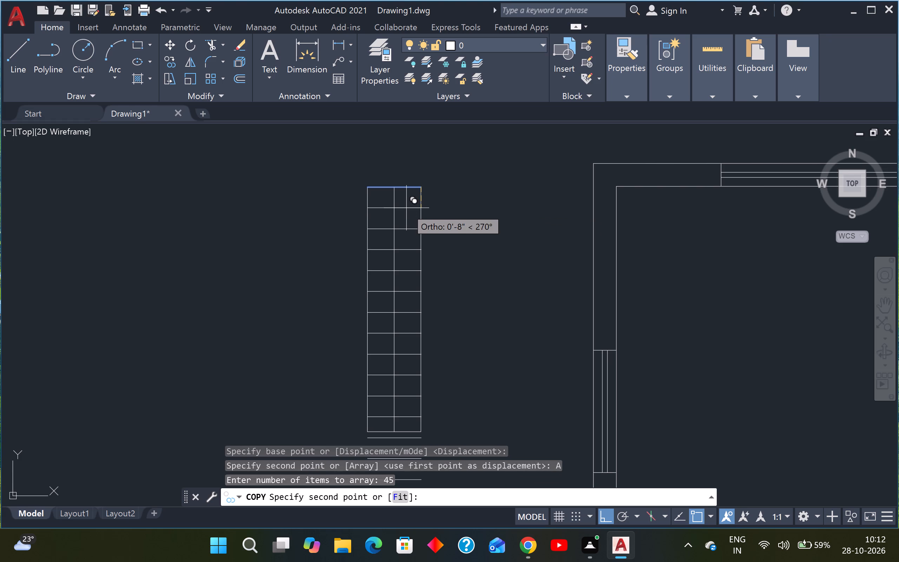
{"action": "type", "text": "F"}
{"action": "key", "text": "space"}
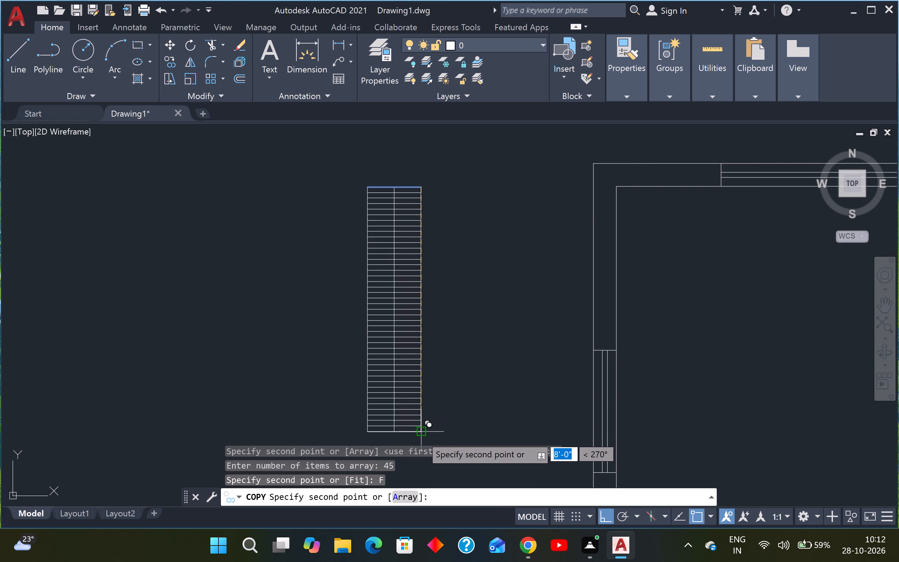
{"action": "left_click", "coordinate": [421, 436]}
{"action": "key", "text": "Escape"}
Offset both long sides of the narrow unit 3" inward.
{"action": "type", "text": "O"}
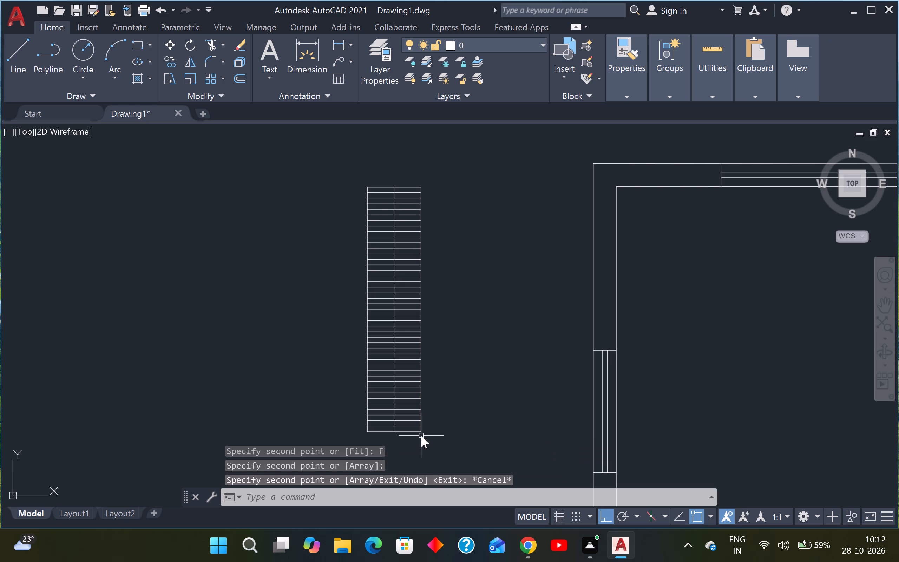
{"action": "key", "text": "space"}
{"action": "type", "text": "3\""}
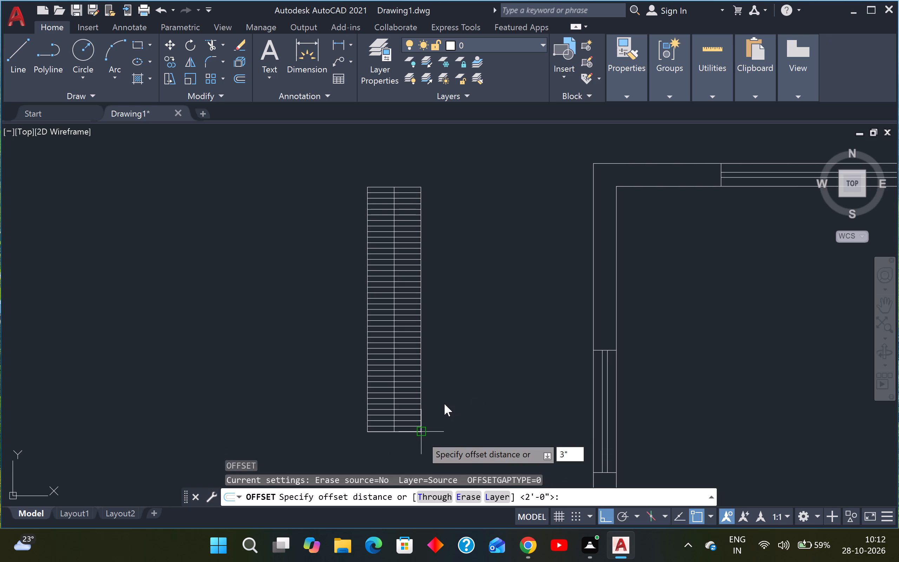
{"action": "key", "text": "Return"}
{"action": "scroll", "coordinate": [415, 434], "scroll_direction": "up", "scroll_amount": 3}
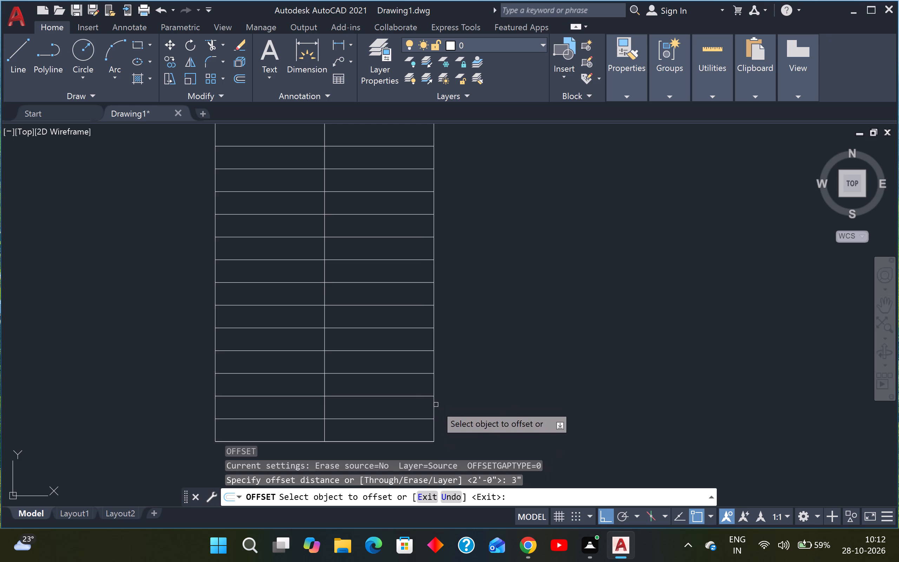
{"action": "left_click", "coordinate": [433, 405]}
{"action": "left_click", "coordinate": [381, 412]}
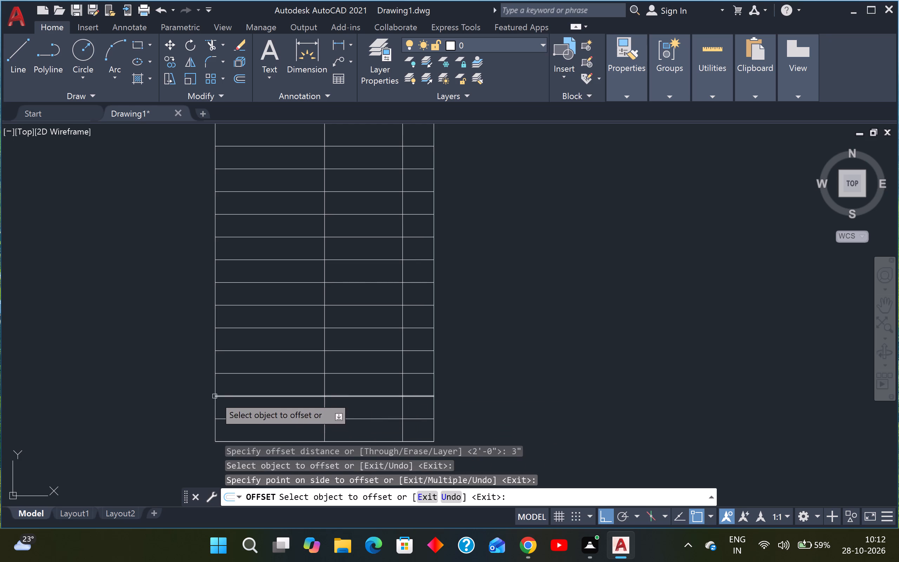
{"action": "left_click_drag", "start_coordinate": [214, 407], "coordinate": [225, 407]}
{"action": "left_click", "coordinate": [252, 408]}
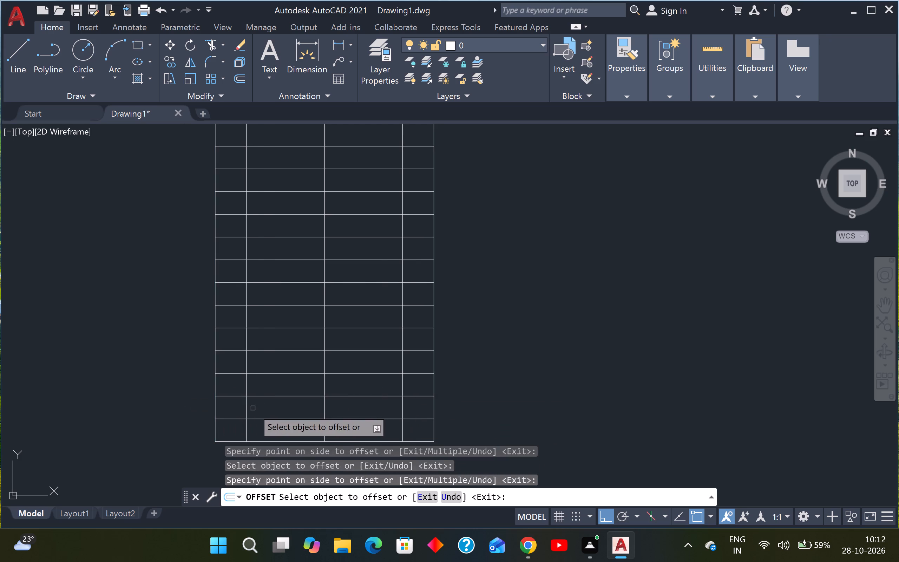
{"action": "key", "text": "Escape"}
Trim the cross lines between the unit's west side and its offset line, plus that offset line's uppermost piece.
{"action": "type", "text": "TR"}
{"action": "key", "text": "space"}
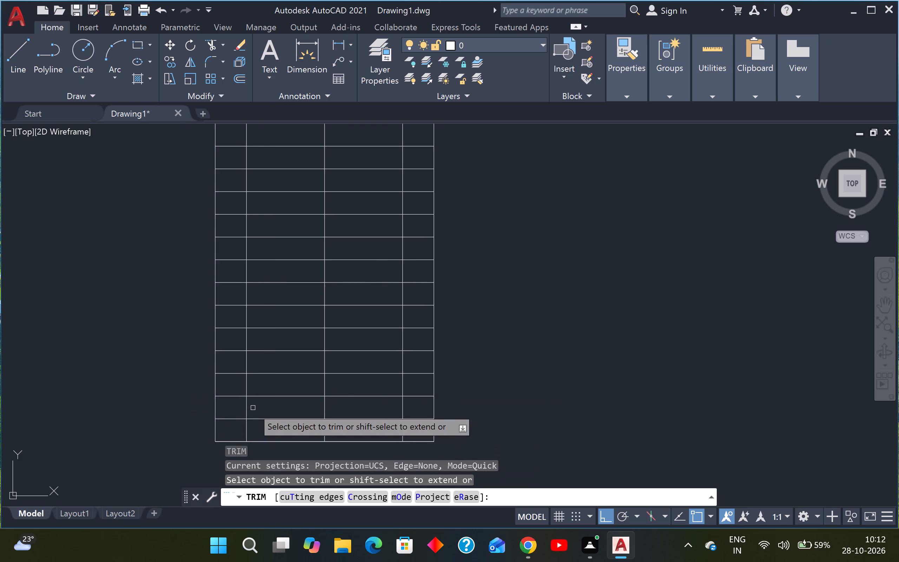
{"action": "left_click", "coordinate": [234, 427]}
{"action": "scroll", "coordinate": [231, 417], "scroll_direction": "down", "scroll_amount": 2}
{"action": "scroll", "coordinate": [220, 314], "scroll_direction": "down", "scroll_amount": 3}
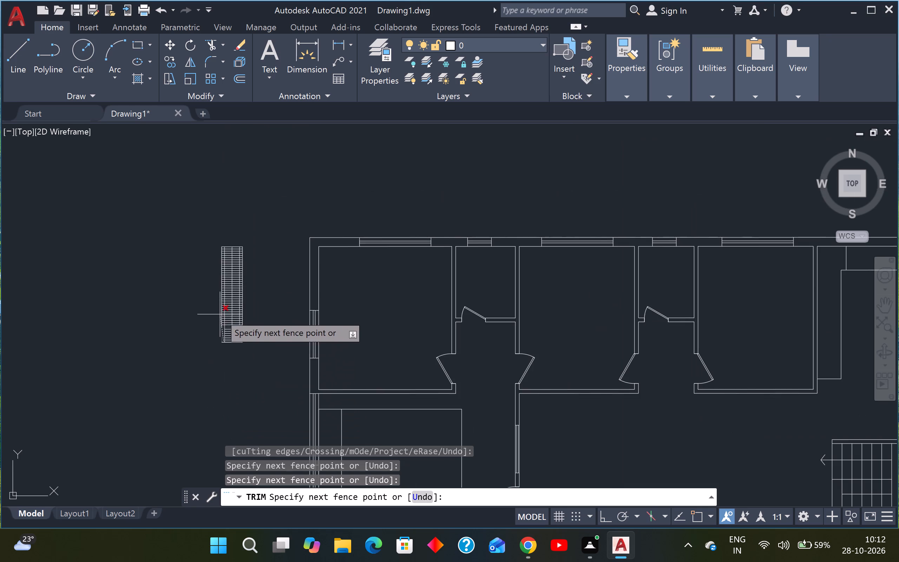
{"action": "scroll", "coordinate": [224, 239], "scroll_direction": "up", "scroll_amount": 3}
{"action": "scroll", "coordinate": [222, 280], "scroll_direction": "up", "scroll_amount": 3}
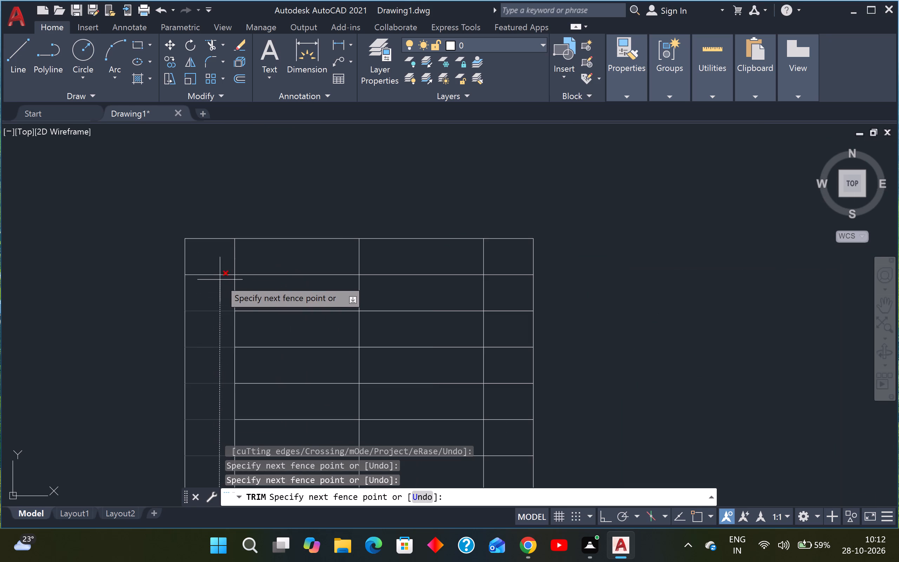
{"action": "left_click", "coordinate": [218, 264]}
{"action": "left_click", "coordinate": [227, 262]}
{"action": "left_click", "coordinate": [260, 257]}
Trim the east offset line's uppermost piece and the cross lines between that offset line and the unit's east side.
{"action": "scroll", "coordinate": [314, 249], "scroll_direction": "down", "scroll_amount": 2}
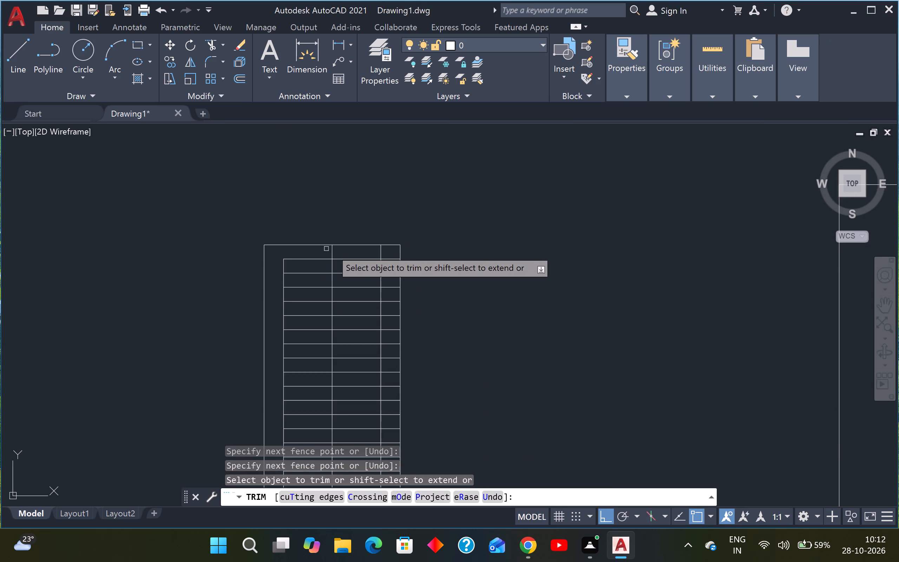
{"action": "scroll", "coordinate": [356, 250], "scroll_direction": "up", "scroll_amount": 2}
{"action": "left_click", "coordinate": [423, 257]}
{"action": "left_click", "coordinate": [413, 258]}
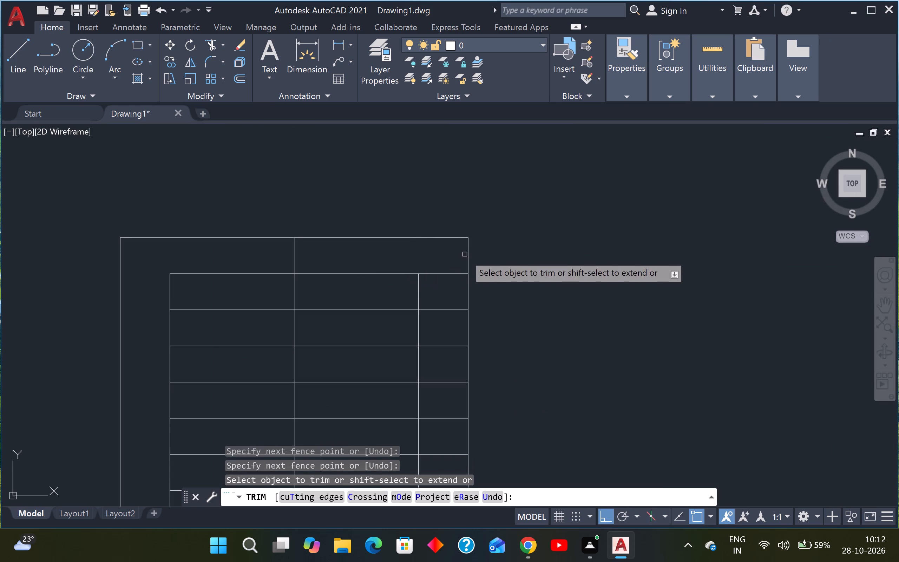
{"action": "left_click", "coordinate": [465, 254]}
{"action": "scroll", "coordinate": [455, 298], "scroll_direction": "down", "scroll_amount": 2}
{"action": "scroll", "coordinate": [450, 335], "scroll_direction": "down", "scroll_amount": 5}
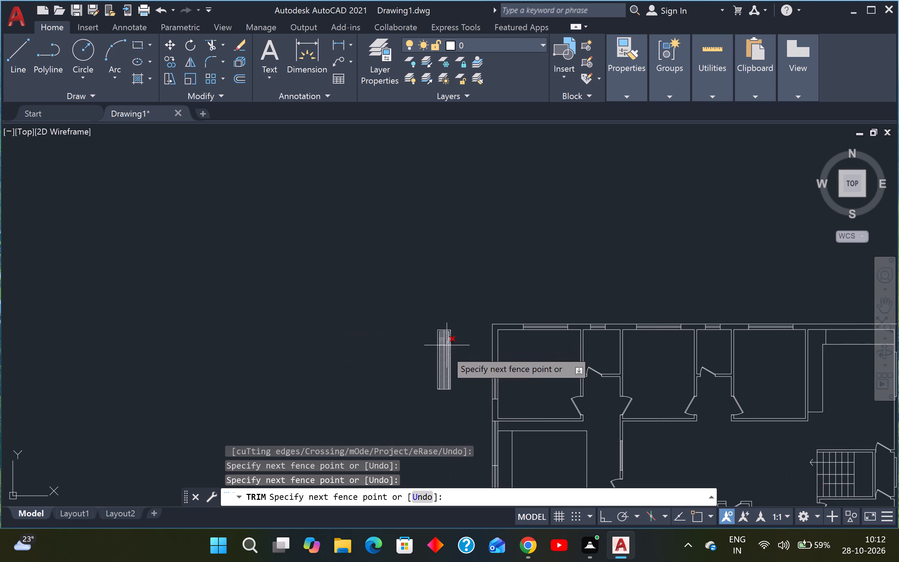
{"action": "scroll", "coordinate": [442, 372], "scroll_direction": "up", "scroll_amount": 4}
{"action": "scroll", "coordinate": [465, 423], "scroll_direction": "down", "scroll_amount": 2}
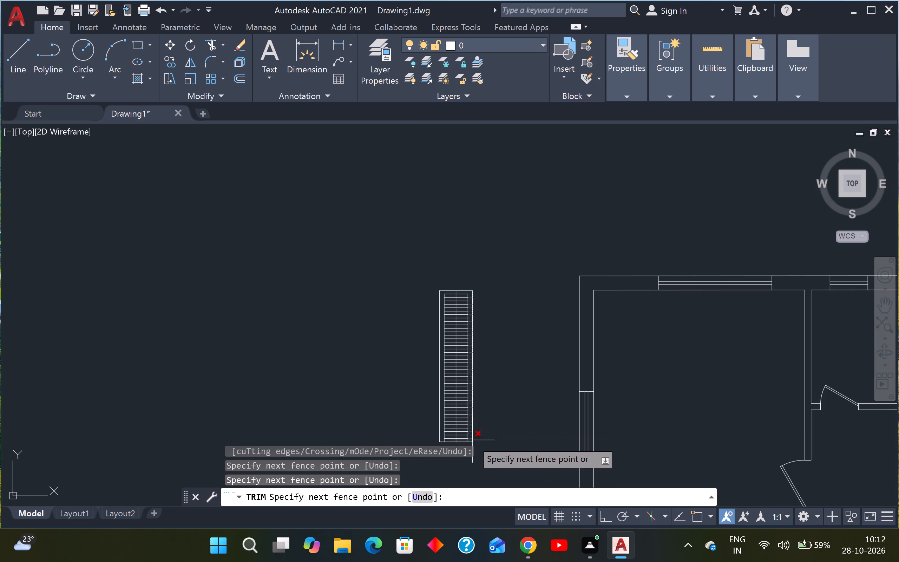
{"action": "scroll", "coordinate": [472, 440], "scroll_direction": "up", "scroll_amount": 4}
{"action": "middle_click_drag", "start_coordinate": [469, 440], "coordinate": [474, 397]}
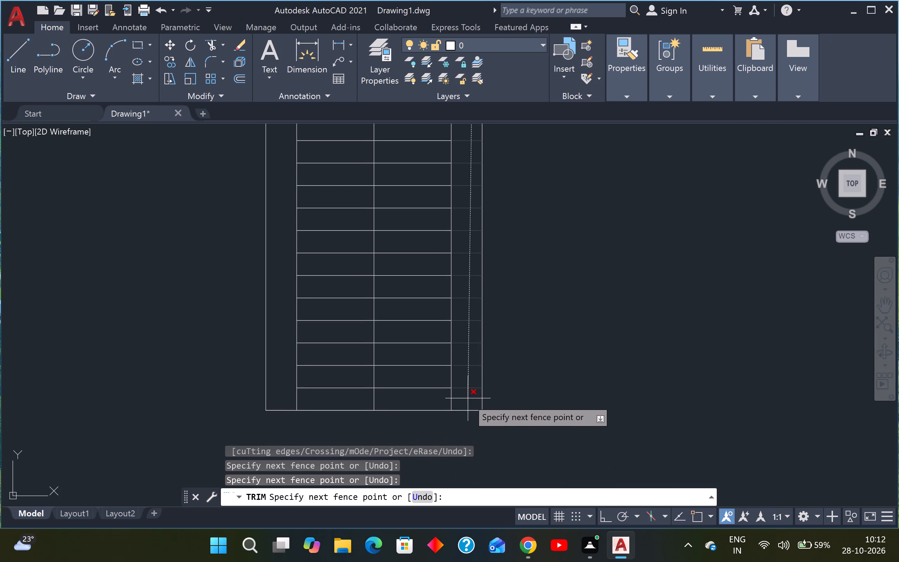
{"action": "left_click", "coordinate": [467, 398]}
Trim the lowest pieces of both offset lines below the last inner cross line.
{"action": "left_click", "coordinate": [465, 401]}
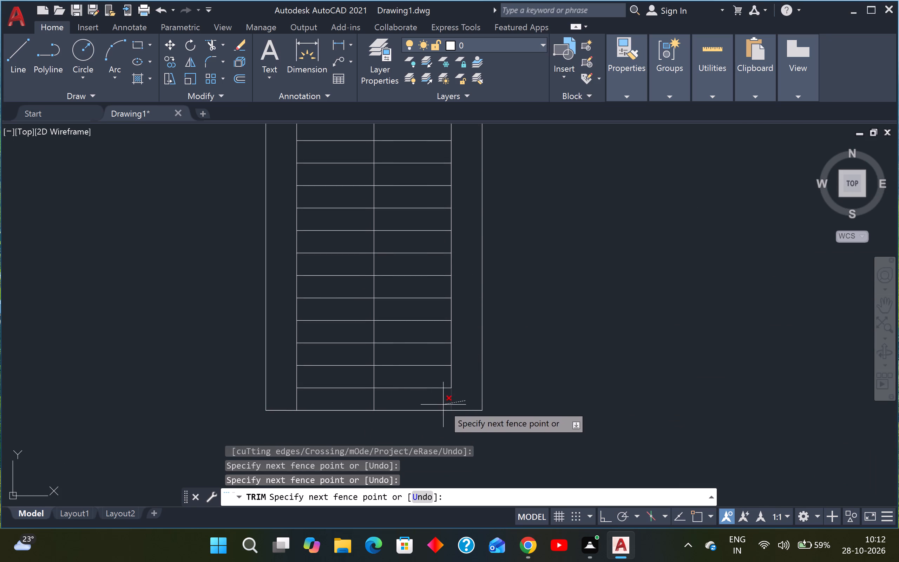
{"action": "left_click_drag", "start_coordinate": [443, 405], "coordinate": [440, 403]}
{"action": "left_click", "coordinate": [323, 400]}
{"action": "left_click", "coordinate": [290, 404]}
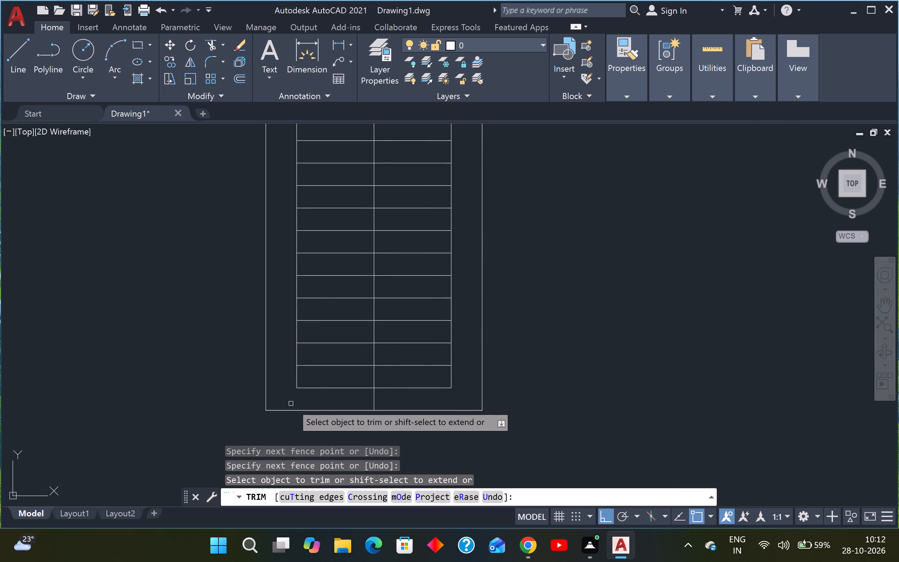
{"action": "key", "text": "Escape"}
{"action": "key", "text": "Escape"}
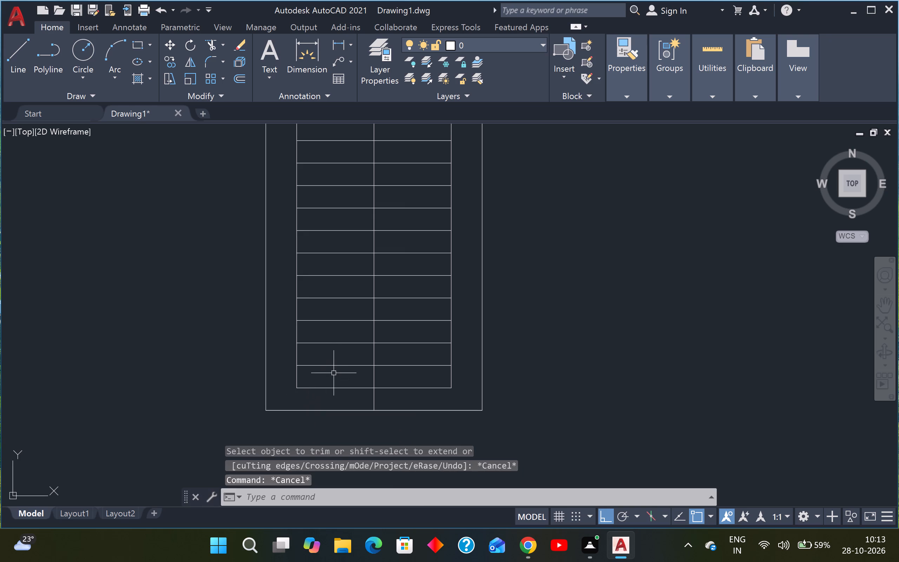
Erase the lowest inner cross line of the narrow unit.
{"action": "left_click", "coordinate": [334, 373]}
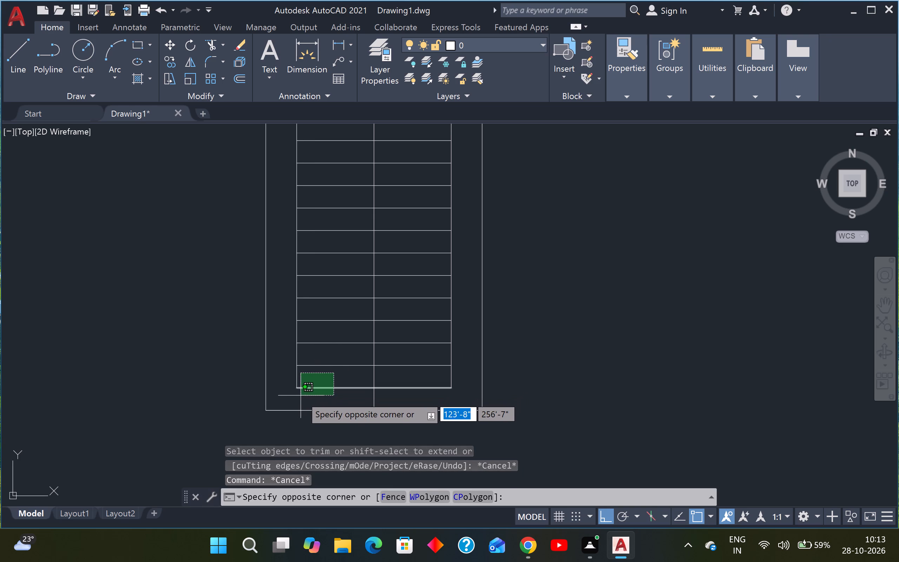
{"action": "left_click", "coordinate": [304, 396]}
{"action": "key", "text": "e"}
{"action": "key", "text": "space"}
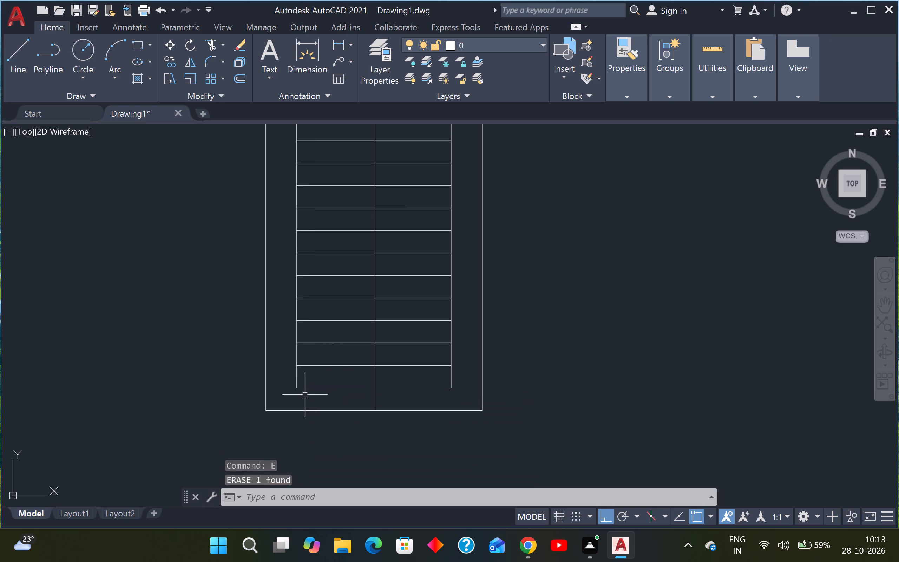
Erase the two vertical offset lines at the ends of the cross lines.
{"action": "left_click", "coordinate": [302, 377]}
{"action": "left_click", "coordinate": [287, 378]}
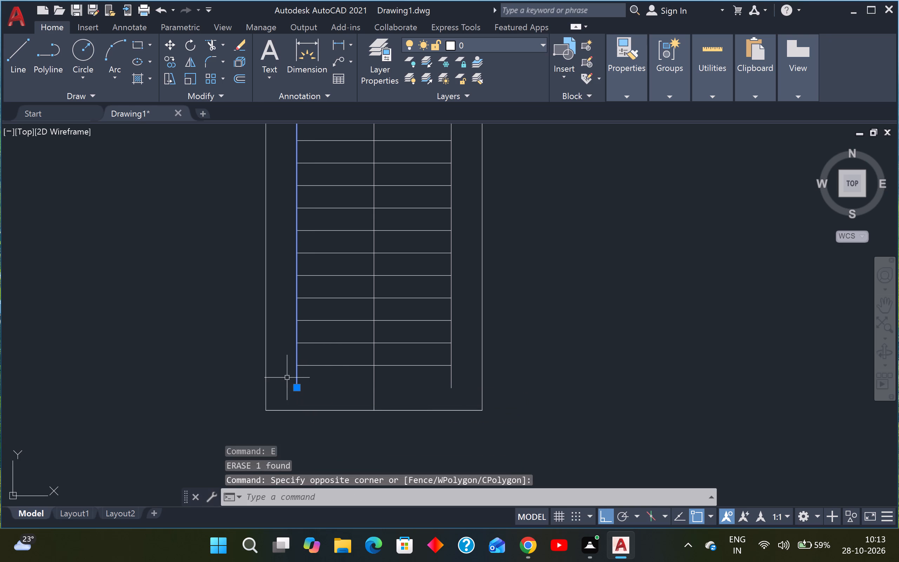
{"action": "type", "text": "E"}
{"action": "key", "text": "space"}
{"action": "scroll", "coordinate": [353, 382], "scroll_direction": "down", "scroll_amount": 1}
{"action": "scroll", "coordinate": [399, 388], "scroll_direction": "up", "scroll_amount": 2}
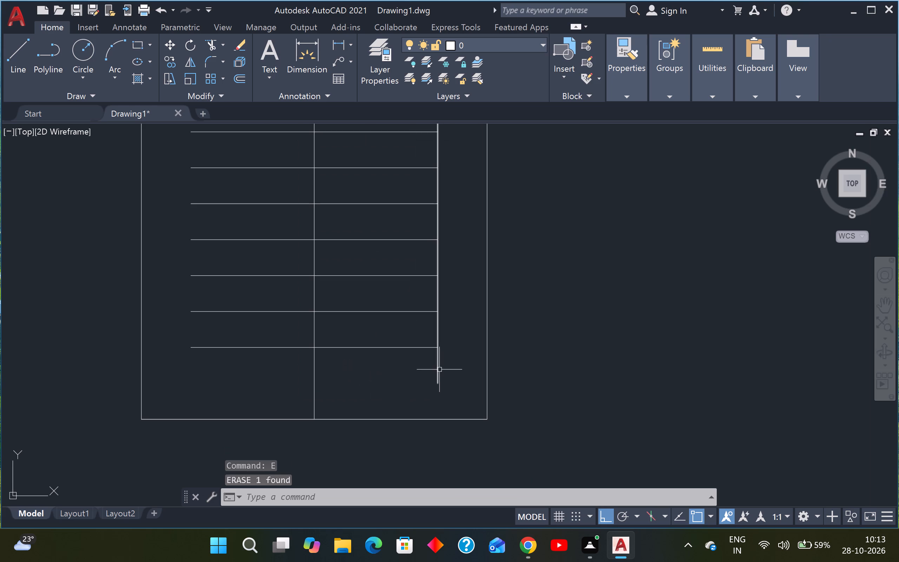
{"action": "left_click", "coordinate": [439, 368]}
{"action": "key", "text": "e"}
{"action": "key", "text": "space"}
{"action": "scroll", "coordinate": [430, 370], "scroll_direction": "down", "scroll_amount": 3}
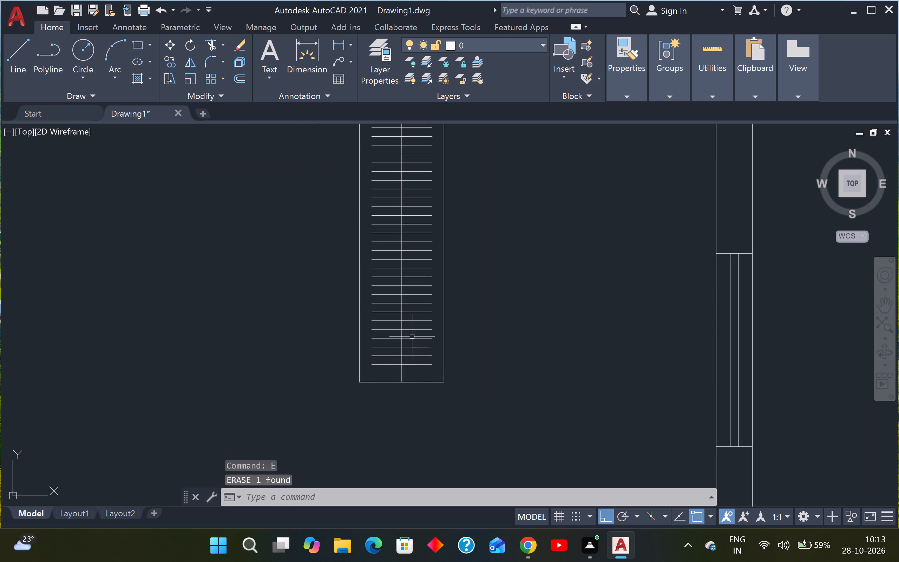
Erase the uppermost inner cross line of the narrow unit.
{"action": "scroll", "coordinate": [412, 336], "scroll_direction": "down", "scroll_amount": 3}
{"action": "scroll", "coordinate": [406, 251], "scroll_direction": "up", "scroll_amount": 6}
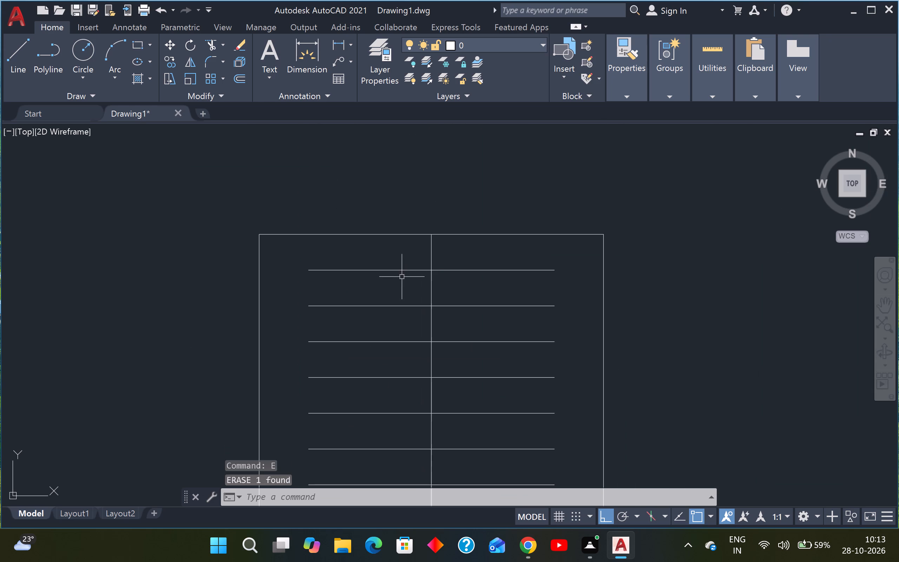
{"action": "left_click", "coordinate": [407, 257]}
{"action": "left_click", "coordinate": [380, 290]}
{"action": "key", "text": "e"}
{"action": "key", "text": "space"}
{"action": "scroll", "coordinate": [387, 290], "scroll_direction": "down", "scroll_amount": 3}
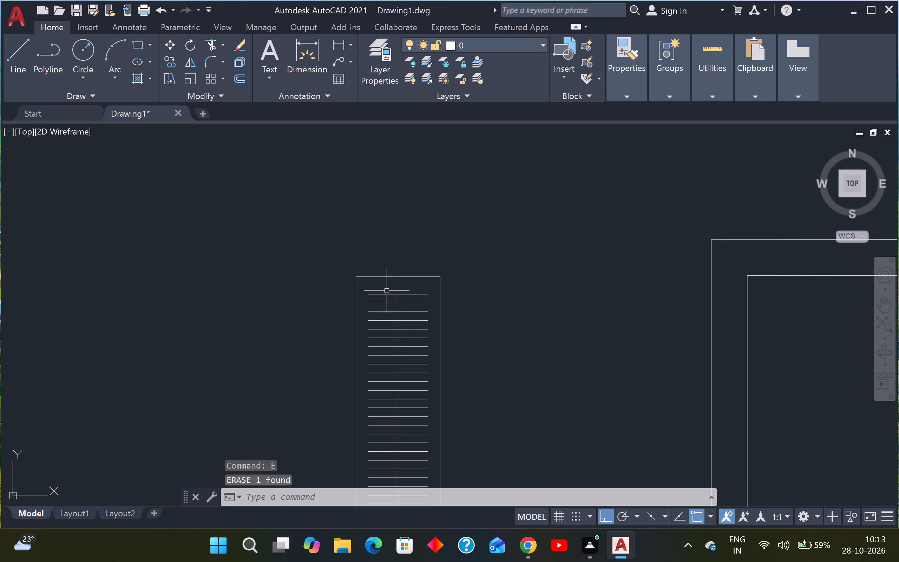
Draw a diagonal line from the left end of the unit's third cross line to the right end of the fourth.
{"action": "key", "text": "l"}
{"action": "key", "text": "space"}
{"action": "scroll", "coordinate": [378, 316], "scroll_direction": "up", "scroll_amount": 3}
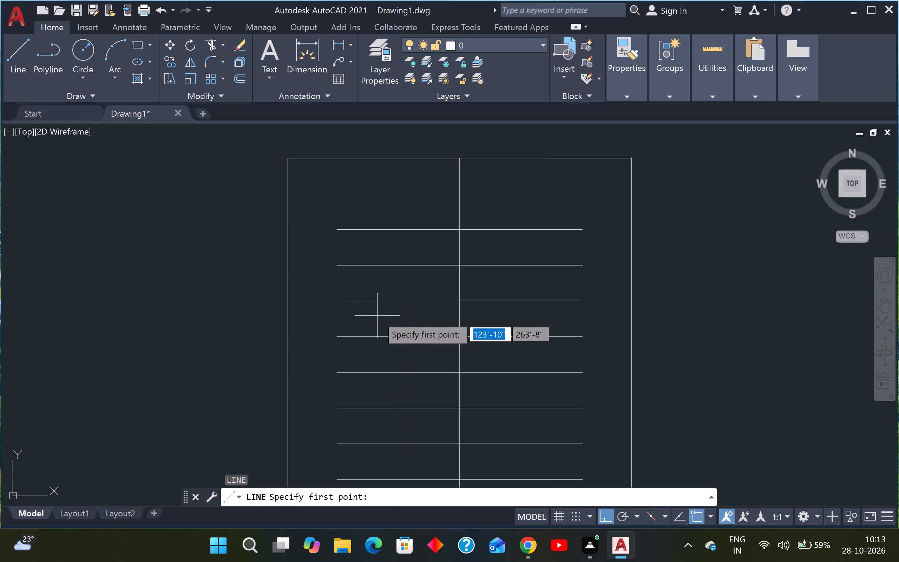
{"action": "left_click", "coordinate": [336, 303]}
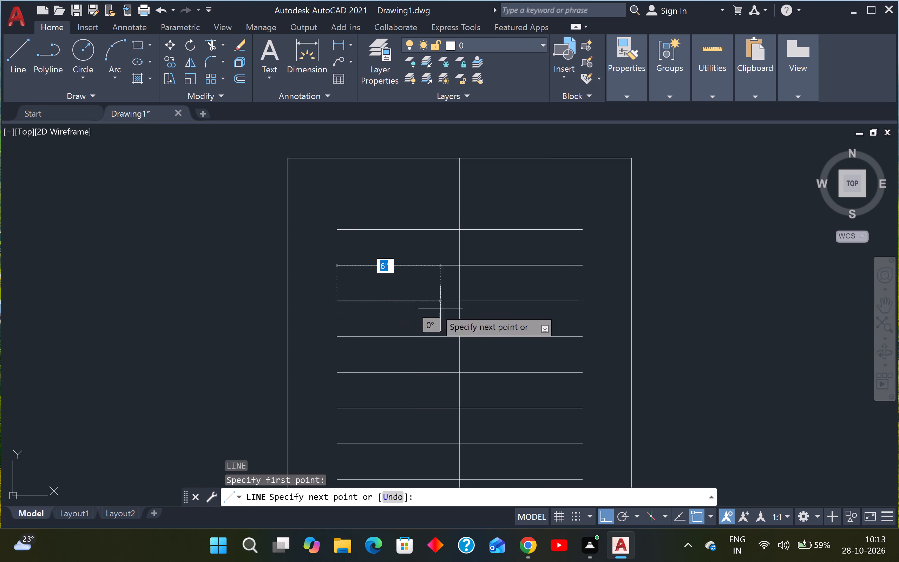
{"action": "left_click", "coordinate": [584, 338]}
{"action": "key", "text": "Escape"}
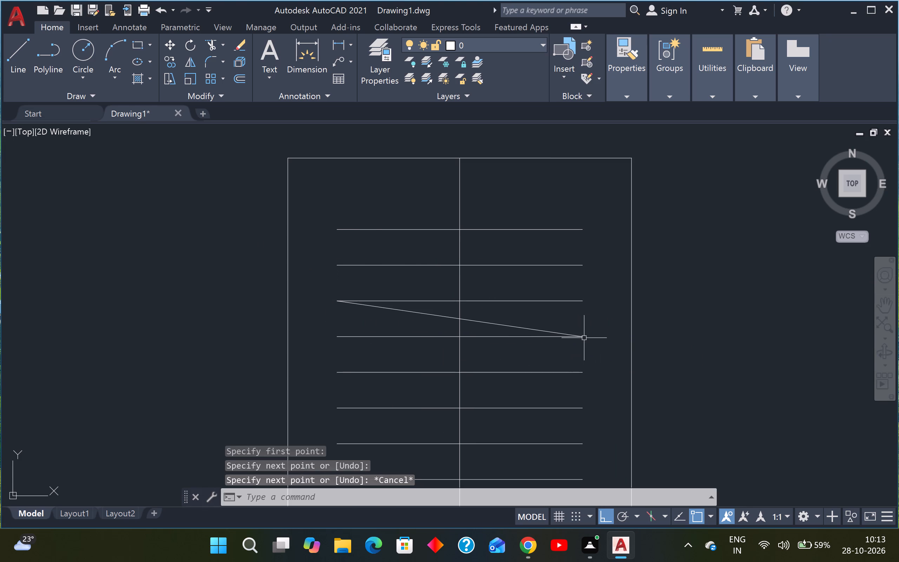
Draw a second diagonal from the left end of the sixth cross line to the right end of the seventh.
{"action": "scroll", "coordinate": [584, 338], "scroll_direction": "down", "scroll_amount": 4}
{"action": "key", "text": "space"}
{"action": "scroll", "coordinate": [550, 356], "scroll_direction": "up", "scroll_amount": 3}
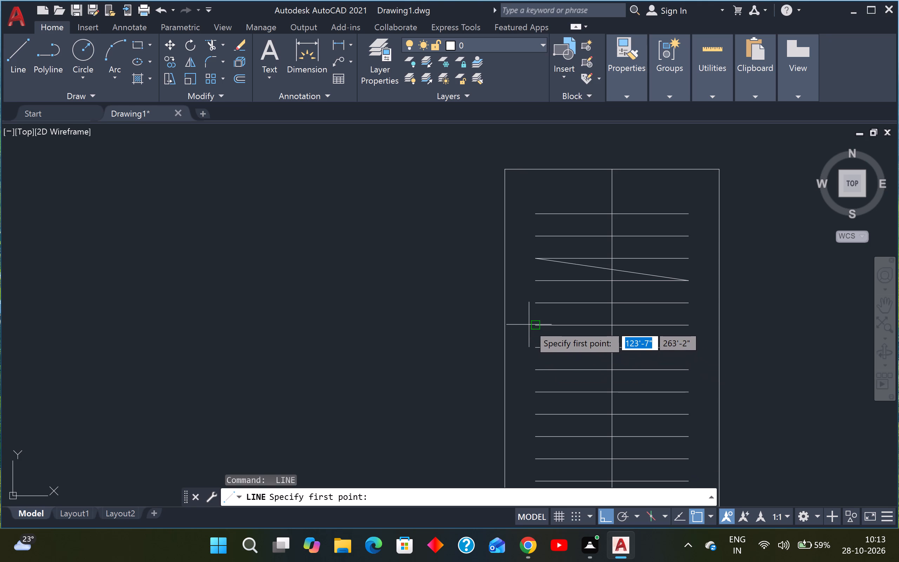
{"action": "left_click", "coordinate": [536, 324]}
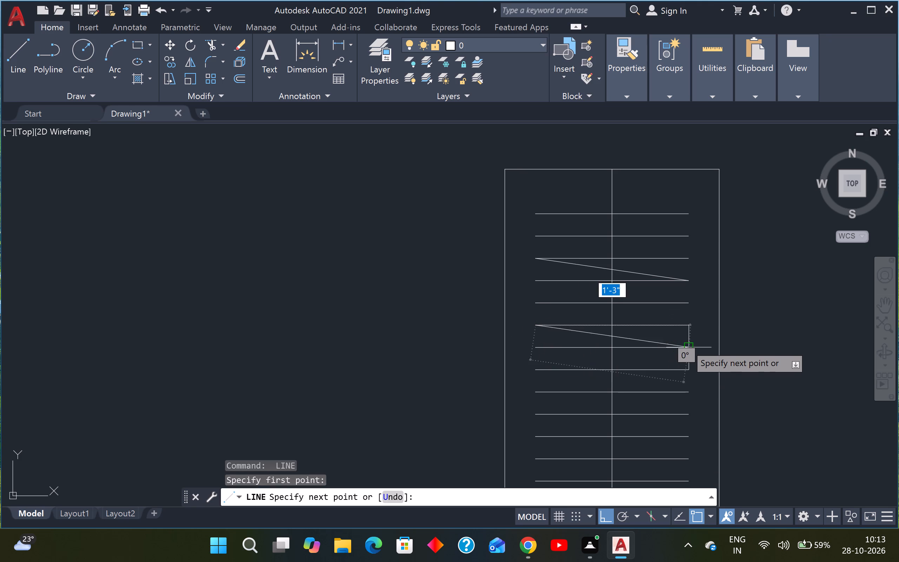
{"action": "left_click", "coordinate": [686, 344]}
{"action": "key", "text": "Escape"}
Draw a third diagonal from the left end of the ninth cross line to the right end of the tenth.
{"action": "key", "text": "space"}
{"action": "scroll", "coordinate": [602, 352], "scroll_direction": "down", "scroll_amount": 3}
{"action": "scroll", "coordinate": [589, 373], "scroll_direction": "up", "scroll_amount": 2}
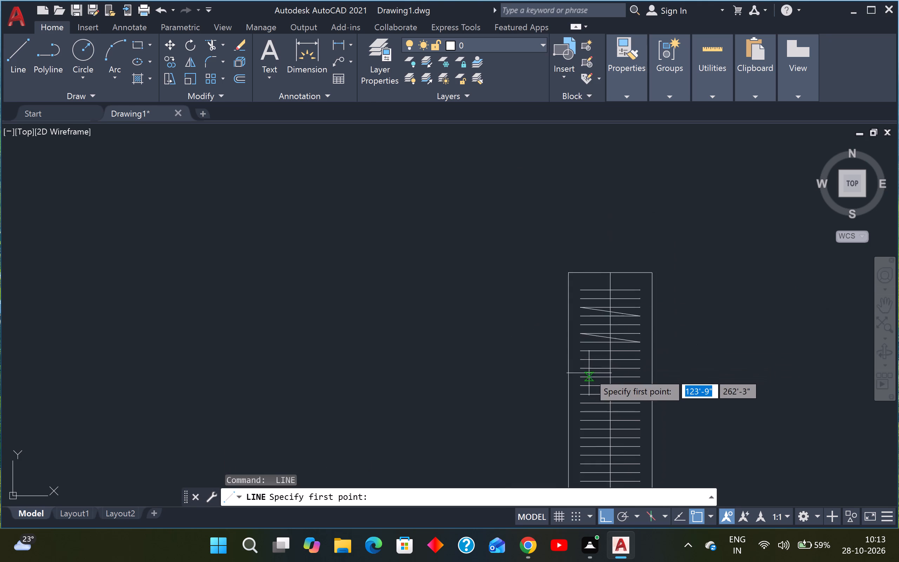
{"action": "scroll", "coordinate": [589, 373], "scroll_direction": "up", "scroll_amount": 2}
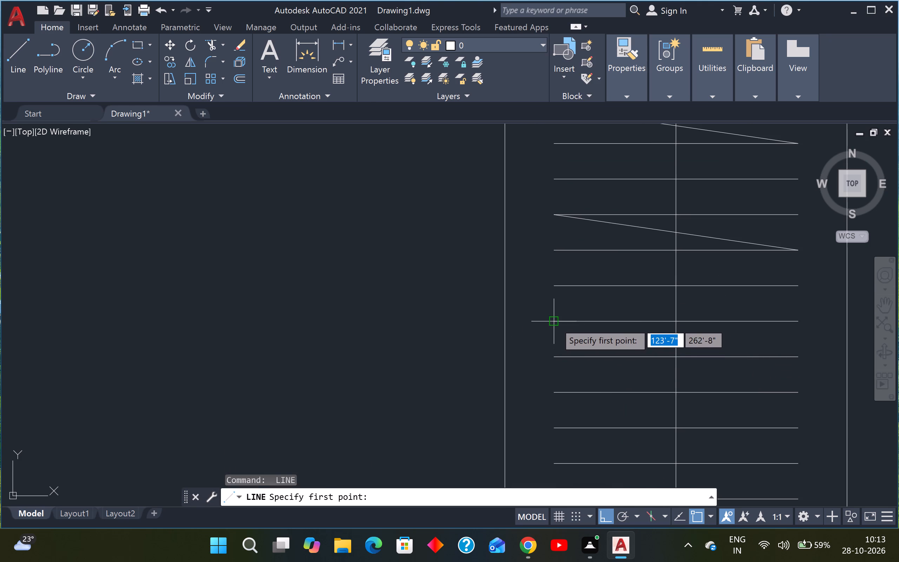
{"action": "left_click", "coordinate": [555, 322]}
{"action": "left_click", "coordinate": [799, 355]}
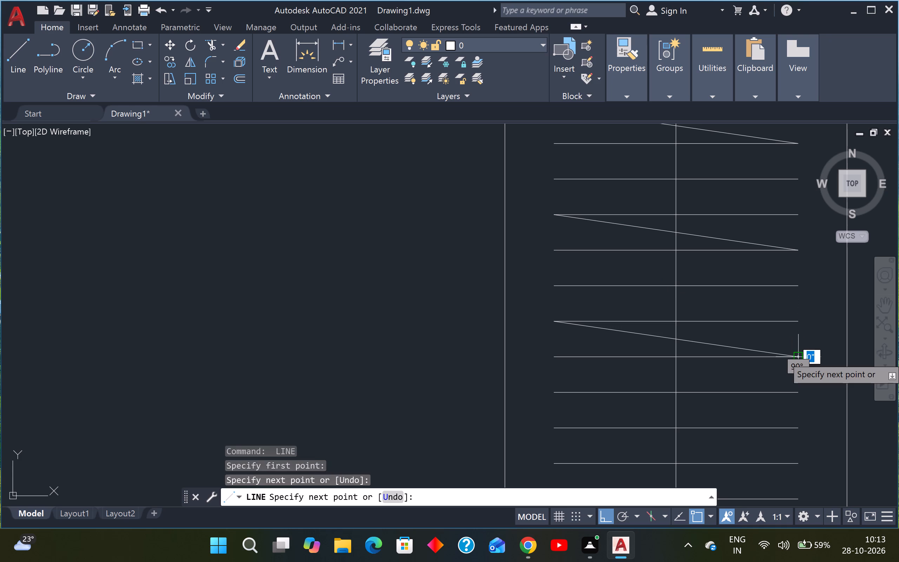
{"action": "key", "text": "Escape"}
Draw a fourth diagonal from the left end of the cross line just below the third diagonal to the right end of the following line.
{"action": "scroll", "coordinate": [706, 345], "scroll_direction": "down", "scroll_amount": 3}
{"action": "key", "text": "space"}
{"action": "scroll", "coordinate": [676, 370], "scroll_direction": "up", "scroll_amount": 3}
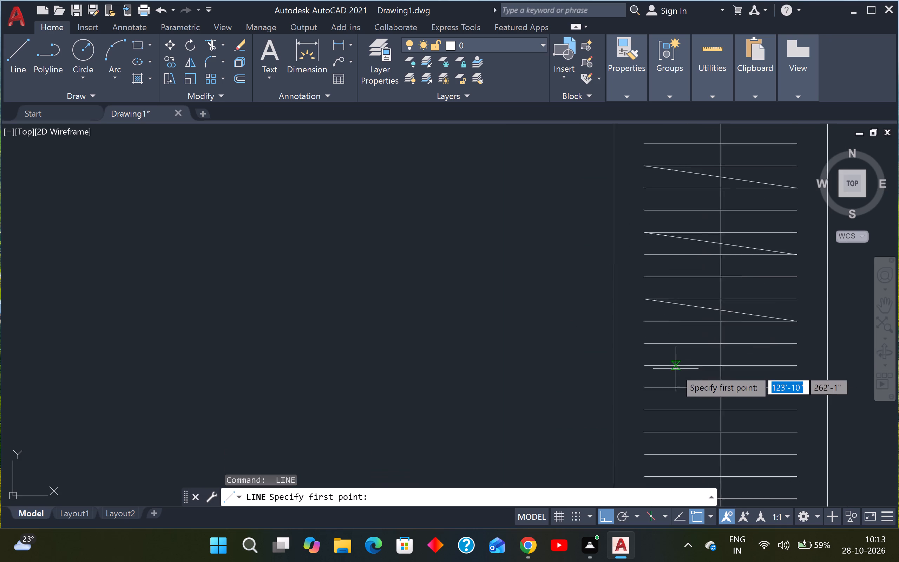
{"action": "left_click", "coordinate": [628, 328]}
{"action": "scroll", "coordinate": [651, 340], "scroll_direction": "down", "scroll_amount": 3}
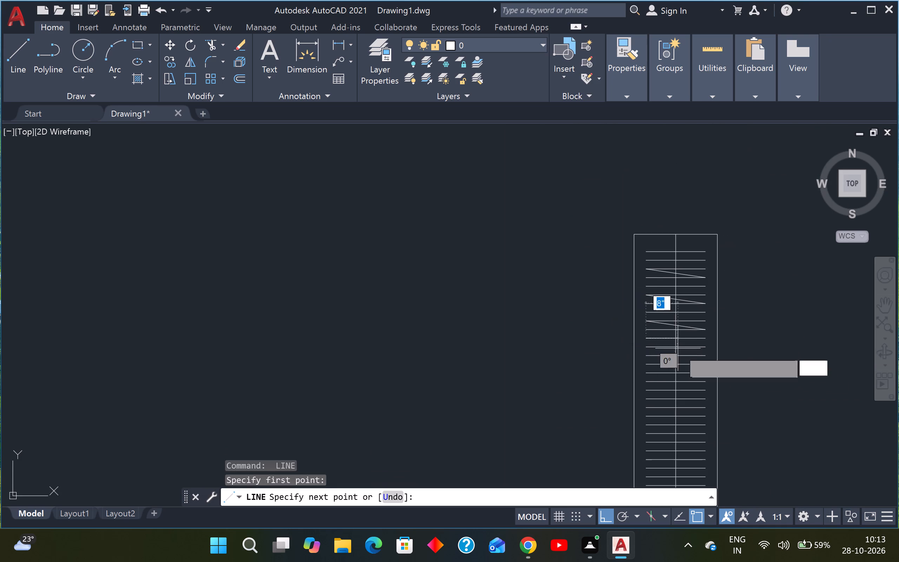
{"action": "scroll", "coordinate": [695, 350], "scroll_direction": "up", "scroll_amount": 2}
{"action": "left_click", "coordinate": [722, 341]}
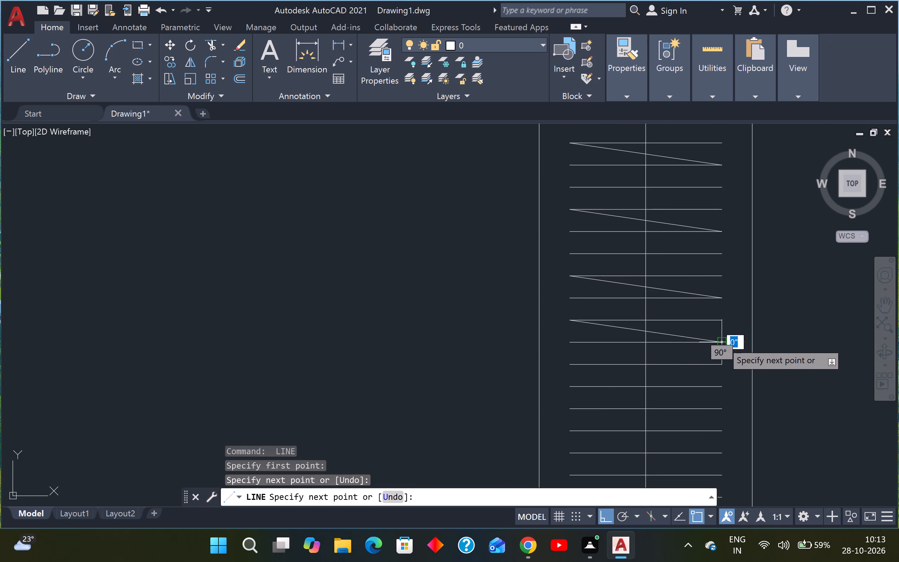
{"action": "key", "text": "Escape"}
Draw a fifth diagonal from the left end of the second cross line below the fourth diagonal to the right end of the following line.
{"action": "scroll", "coordinate": [706, 343], "scroll_direction": "down", "scroll_amount": 3}
{"action": "key", "text": "space"}
{"action": "scroll", "coordinate": [676, 370], "scroll_direction": "up", "scroll_amount": 3}
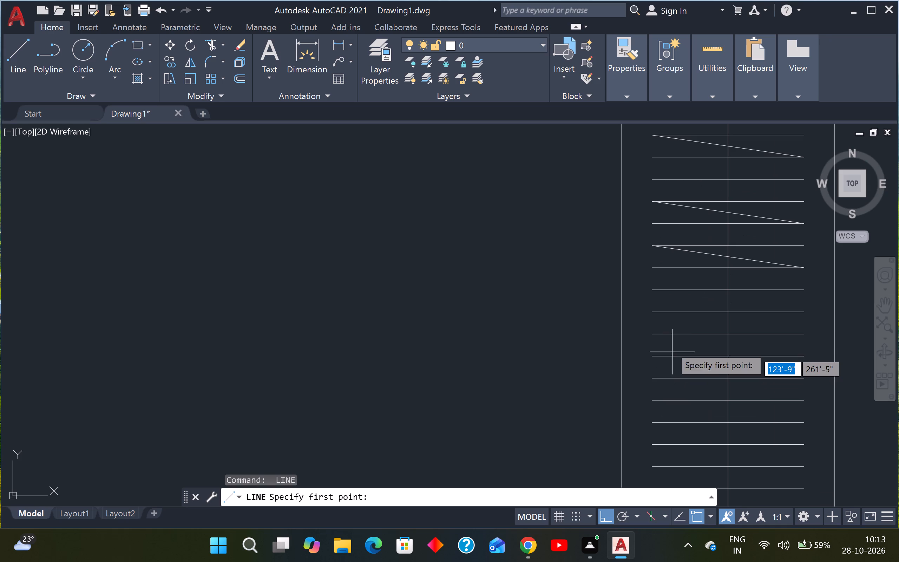
{"action": "left_click", "coordinate": [653, 314]}
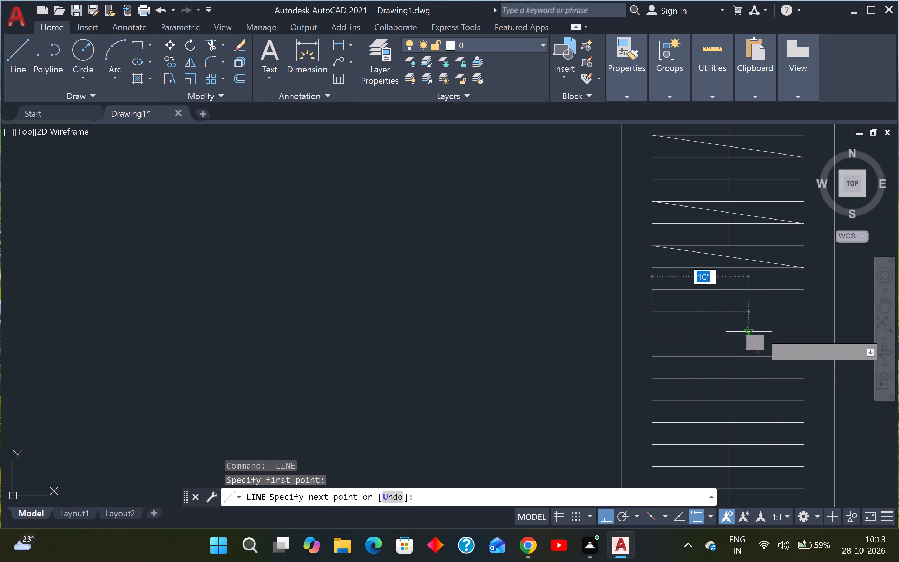
{"action": "left_click", "coordinate": [802, 332]}
{"action": "key", "text": "Escape"}
Draw a sixth diagonal from the left end of the second cross line below the fifth diagonal to the right end of the following line.
{"action": "scroll", "coordinate": [719, 336], "scroll_direction": "down", "scroll_amount": 3}
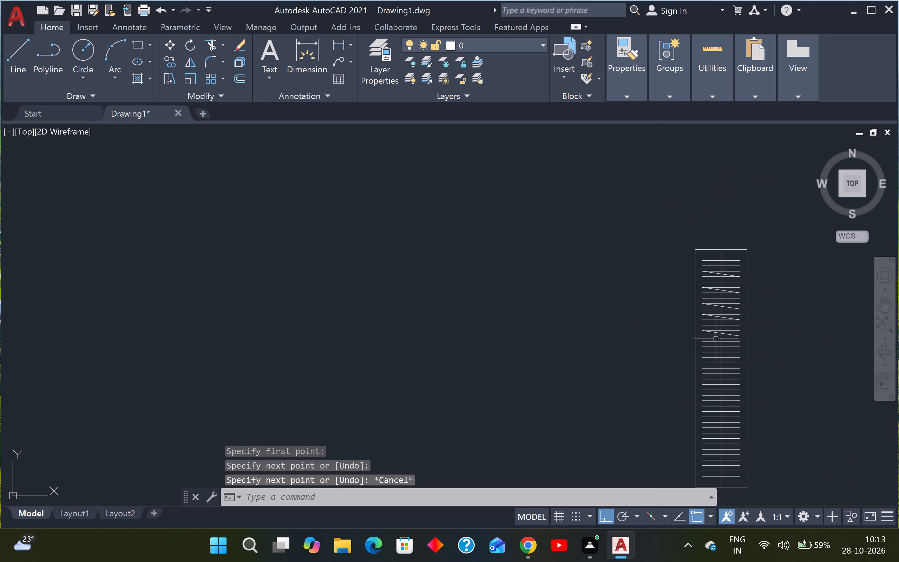
{"action": "scroll", "coordinate": [708, 346], "scroll_direction": "up", "scroll_amount": 2}
{"action": "key", "text": "space"}
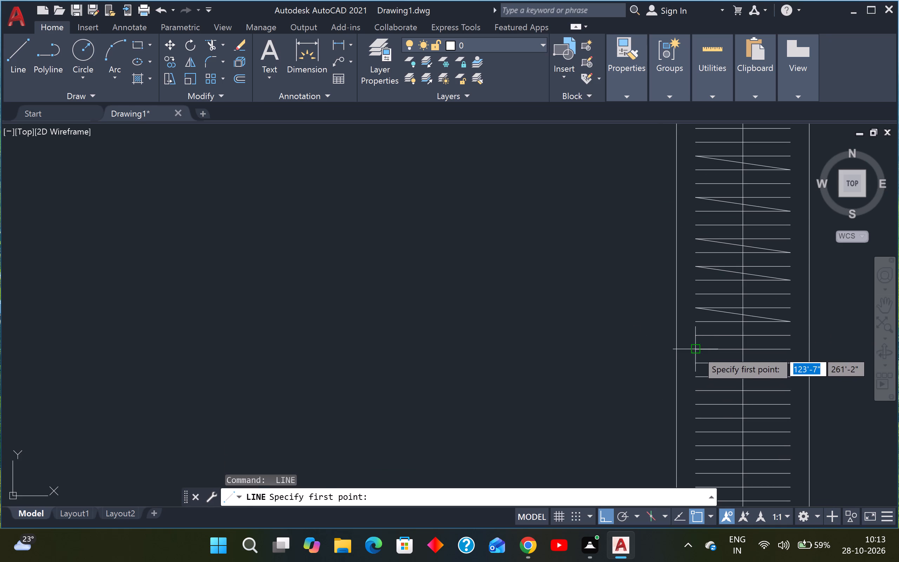
{"action": "left_click", "coordinate": [697, 351]}
{"action": "left_click", "coordinate": [791, 360]}
{"action": "key", "text": "Escape"}
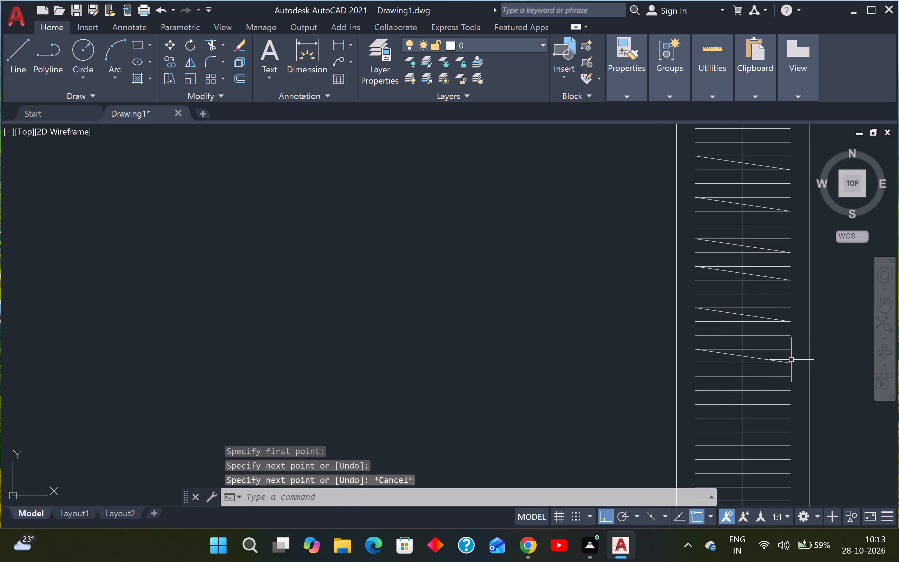
Draw a seventh diagonal from the left end of the second cross line below the sixth diagonal to the right end of the following line.
{"action": "scroll", "coordinate": [746, 357], "scroll_direction": "down", "scroll_amount": 2}
{"action": "scroll", "coordinate": [728, 372], "scroll_direction": "up", "scroll_amount": 2}
{"action": "key", "text": "space"}
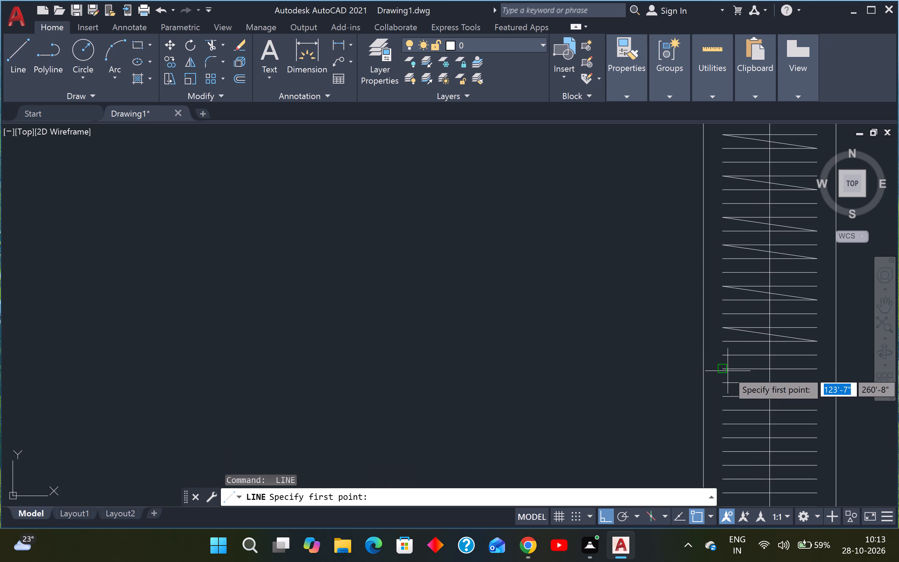
{"action": "left_click", "coordinate": [723, 371]}
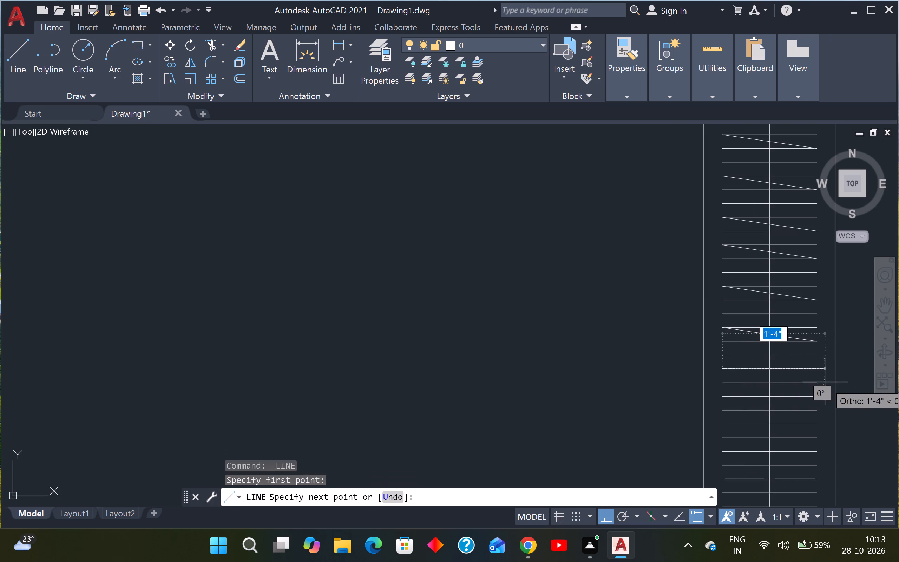
{"action": "left_click", "coordinate": [815, 383]}
{"action": "key", "text": "Escape"}
Draw an eighth diagonal from the left end of the second cross line below the seventh diagonal to the right end of the following line.
{"action": "scroll", "coordinate": [801, 382], "scroll_direction": "down", "scroll_amount": 4}
{"action": "scroll", "coordinate": [787, 394], "scroll_direction": "up", "scroll_amount": 3}
{"action": "key", "text": "space"}
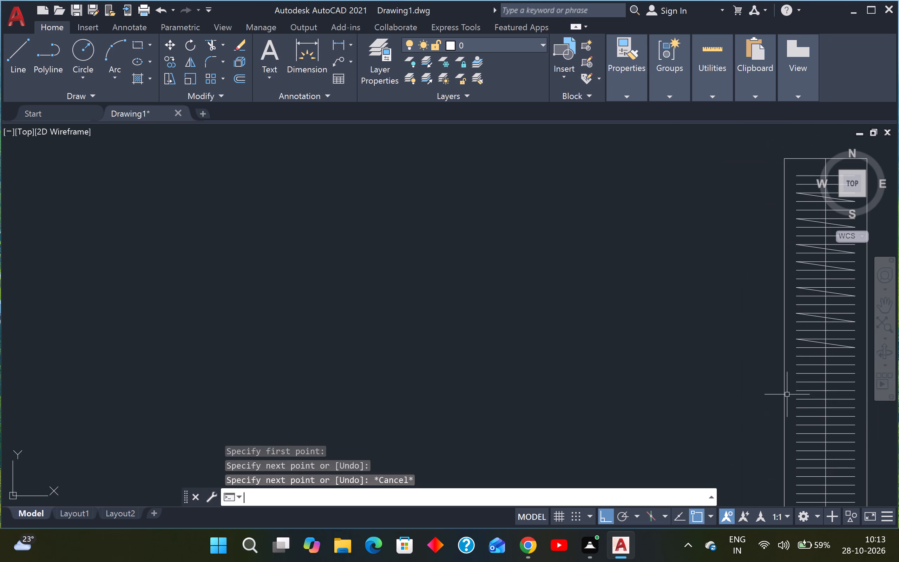
{"action": "middle_click_drag", "start_coordinate": [792, 367], "coordinate": [462, 349]}
{"action": "scroll", "coordinate": [467, 348], "scroll_direction": "up", "scroll_amount": 3}
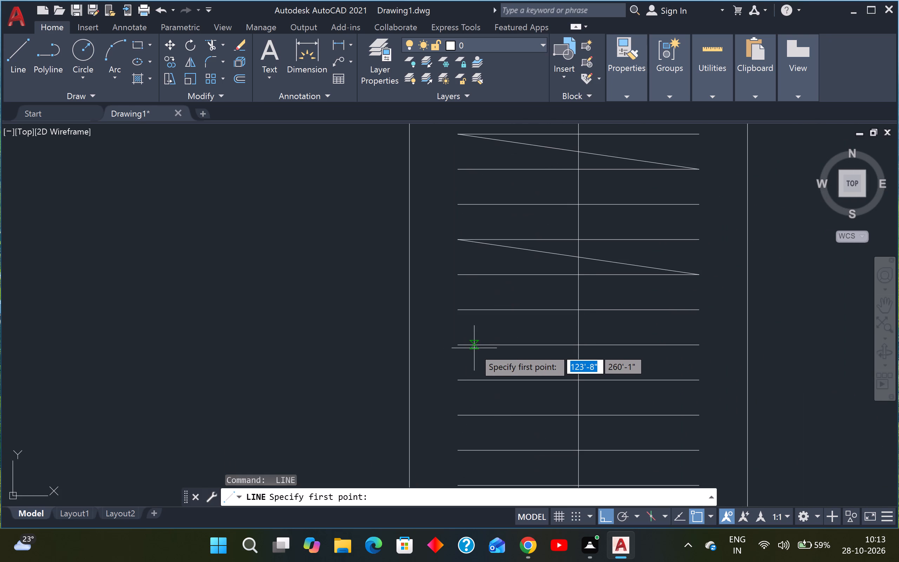
{"action": "left_click", "coordinate": [461, 346]}
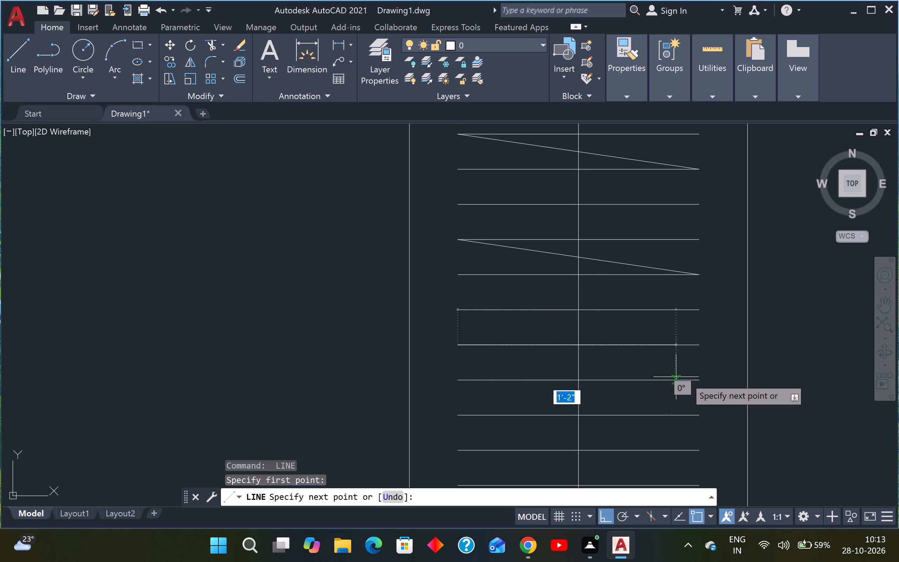
{"action": "left_click", "coordinate": [697, 377]}
{"action": "key", "text": "Escape"}
Draw a ninth diagonal from the left end of the second cross line below the eighth diagonal to the right end of the following line.
{"action": "scroll", "coordinate": [681, 377], "scroll_direction": "down", "scroll_amount": 4}
{"action": "scroll", "coordinate": [653, 393], "scroll_direction": "up", "scroll_amount": 2}
{"action": "key", "text": "space"}
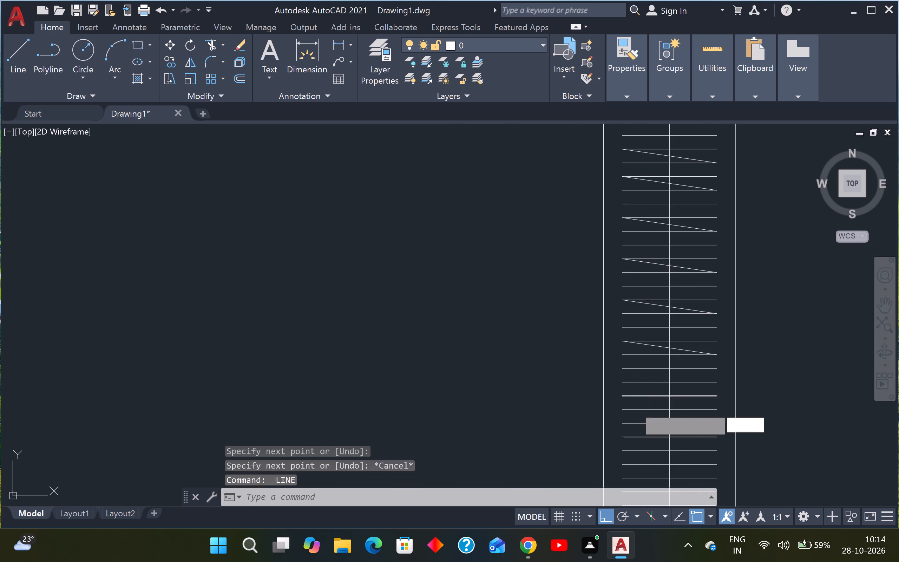
{"action": "scroll", "coordinate": [625, 383], "scroll_direction": "up", "scroll_amount": 3}
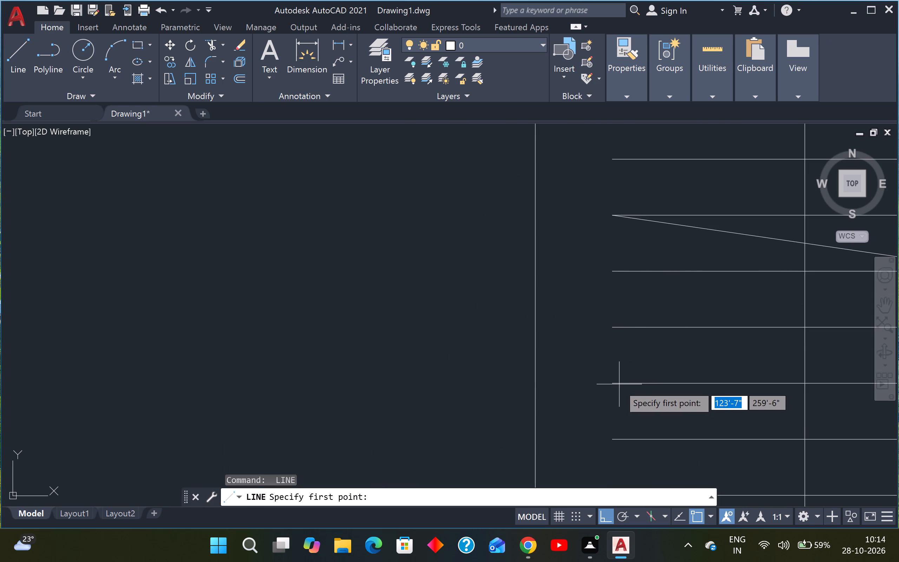
{"action": "left_click", "coordinate": [611, 385]}
{"action": "scroll", "coordinate": [621, 385], "scroll_direction": "down", "scroll_amount": 4}
{"action": "scroll", "coordinate": [667, 399], "scroll_direction": "up", "scroll_amount": 3}
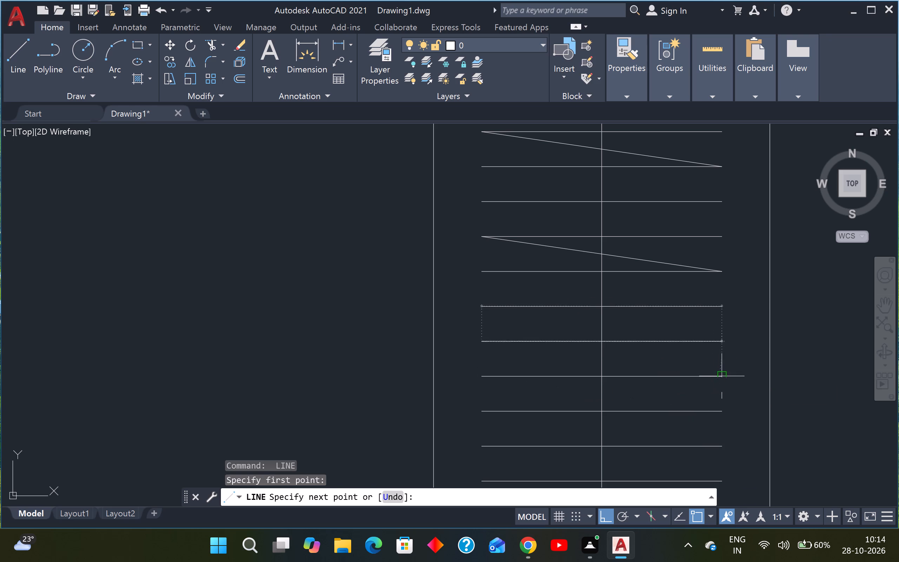
{"action": "left_click", "coordinate": [721, 374]}
{"action": "key", "text": "Escape"}
Draw a tenth diagonal from the left end of the fourth cross line below the ninth diagonal to the right end of the following line.
{"action": "scroll", "coordinate": [713, 373], "scroll_direction": "down", "scroll_amount": 2}
{"action": "scroll", "coordinate": [689, 410], "scroll_direction": "down", "scroll_amount": 2}
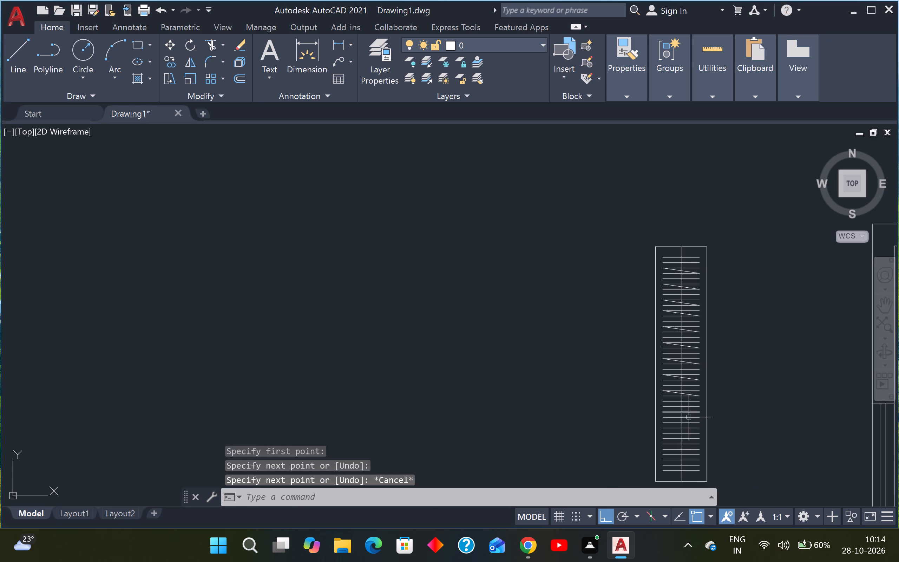
{"action": "key", "text": "space"}
{"action": "scroll", "coordinate": [677, 426], "scroll_direction": "up", "scroll_amount": 3}
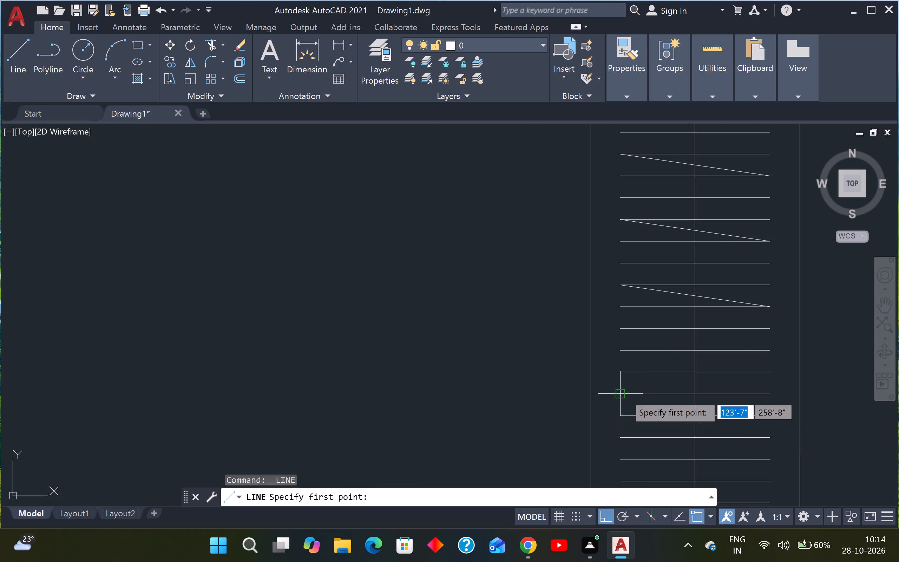
{"action": "left_click", "coordinate": [624, 394]}
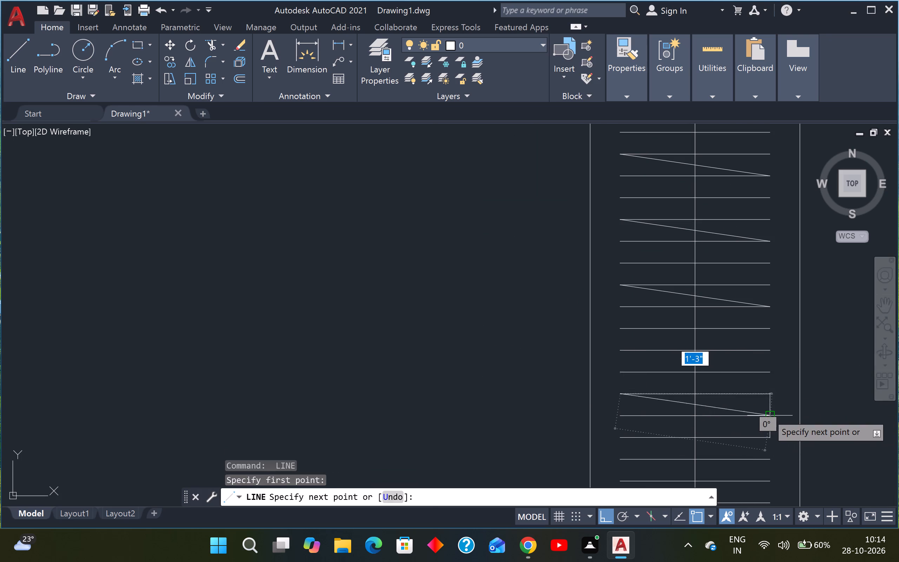
{"action": "left_click", "coordinate": [767, 413]}
{"action": "key", "text": "Escape"}
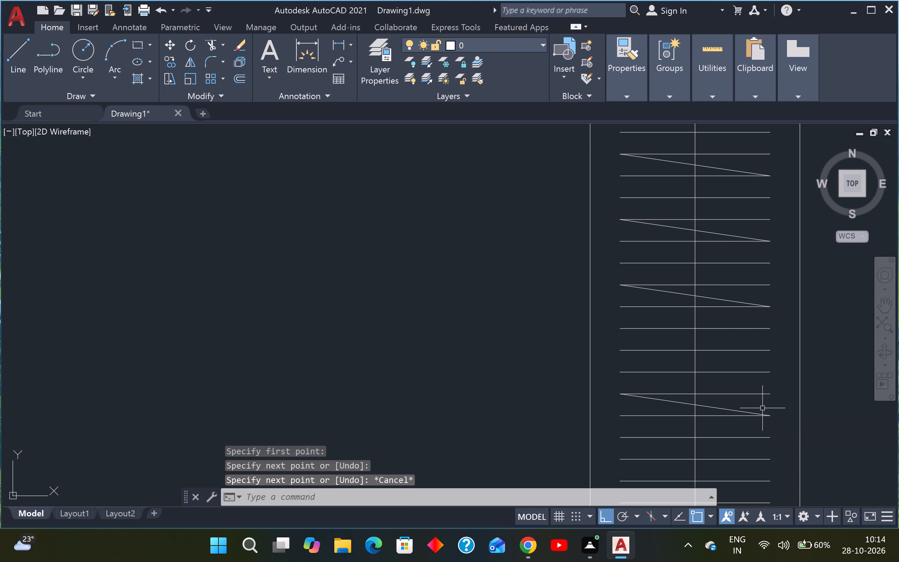
Draw another diagonal from the left end of the third cross line below the tenth diagonal to the right end of the following line.
{"action": "scroll", "coordinate": [762, 408], "scroll_direction": "down", "scroll_amount": 3}
{"action": "scroll", "coordinate": [728, 447], "scroll_direction": "up", "scroll_amount": 2}
{"action": "key", "text": "space"}
{"action": "scroll", "coordinate": [742, 431], "scroll_direction": "down", "scroll_amount": 1}
{"action": "scroll", "coordinate": [735, 433], "scroll_direction": "up", "scroll_amount": 2}
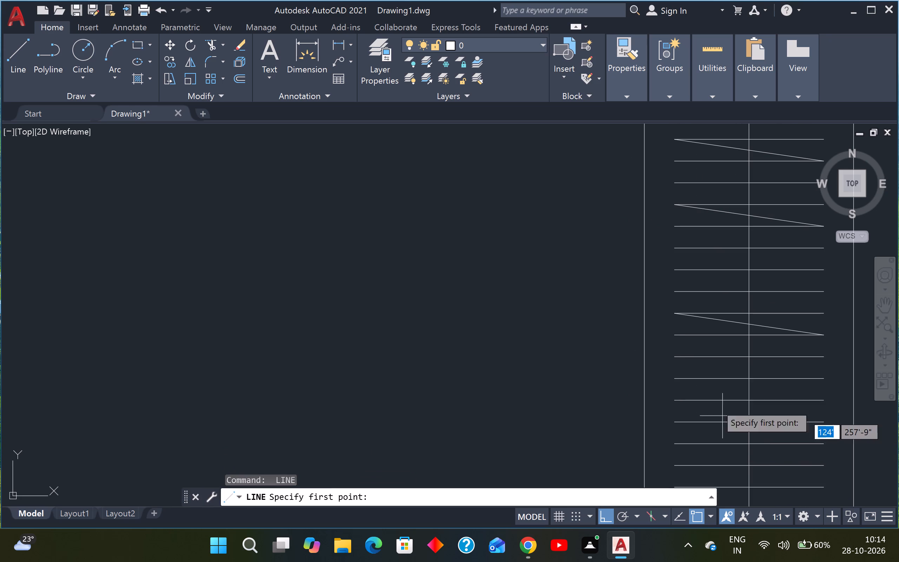
{"action": "left_click", "coordinate": [674, 398]}
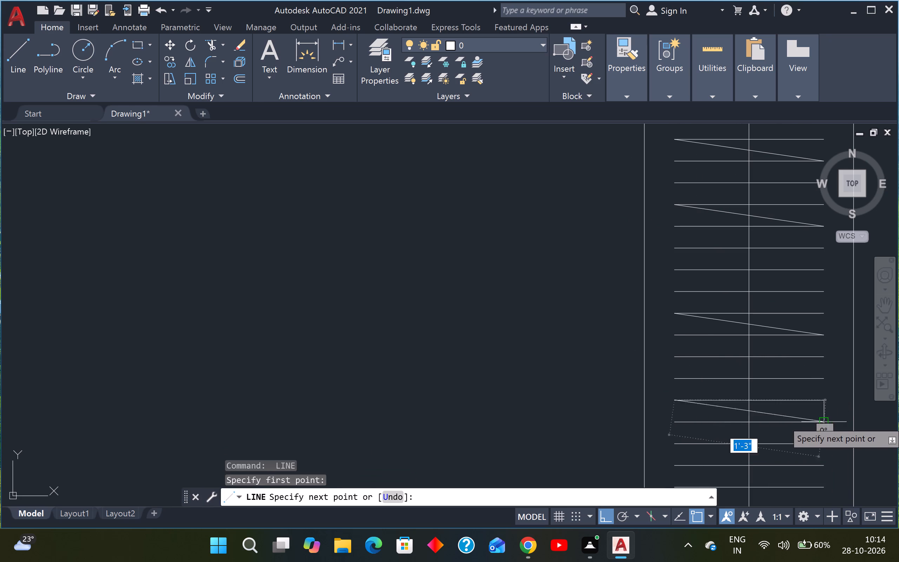
{"action": "left_click", "coordinate": [824, 420]}
{"action": "key", "text": "Escape"}
Draw the lowest diagonal from the left end of the fourth-last cross line to the right end of the third-last cross line.
{"action": "scroll", "coordinate": [819, 417], "scroll_direction": "down", "scroll_amount": 4}
{"action": "scroll", "coordinate": [796, 431], "scroll_direction": "up", "scroll_amount": 3}
{"action": "key", "text": "space"}
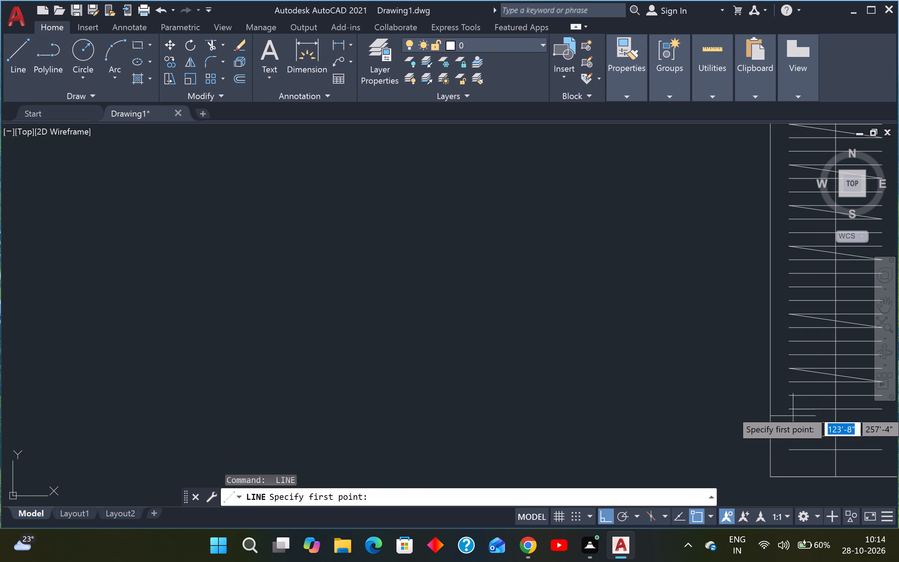
{"action": "left_click", "coordinate": [790, 409]}
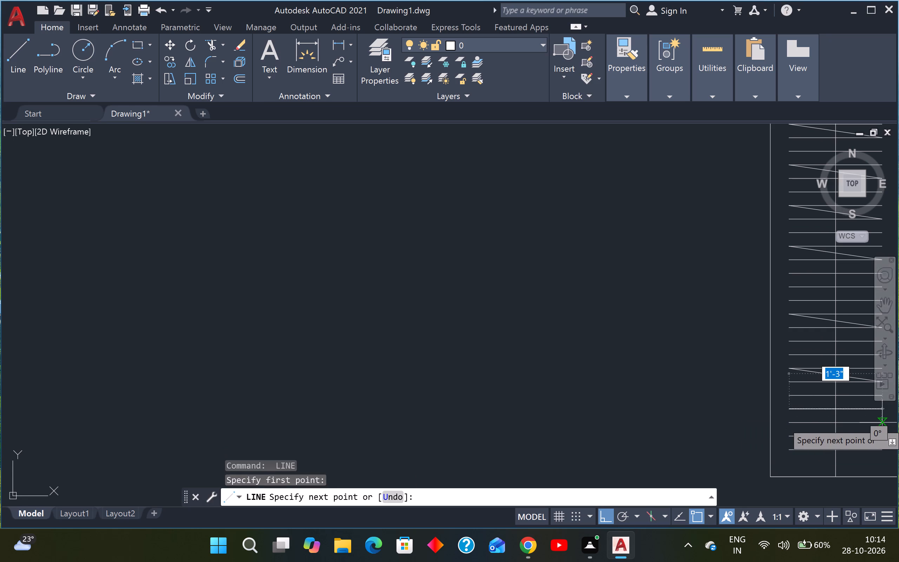
{"action": "left_click", "coordinate": [882, 421]}
{"action": "key", "text": "Escape"}
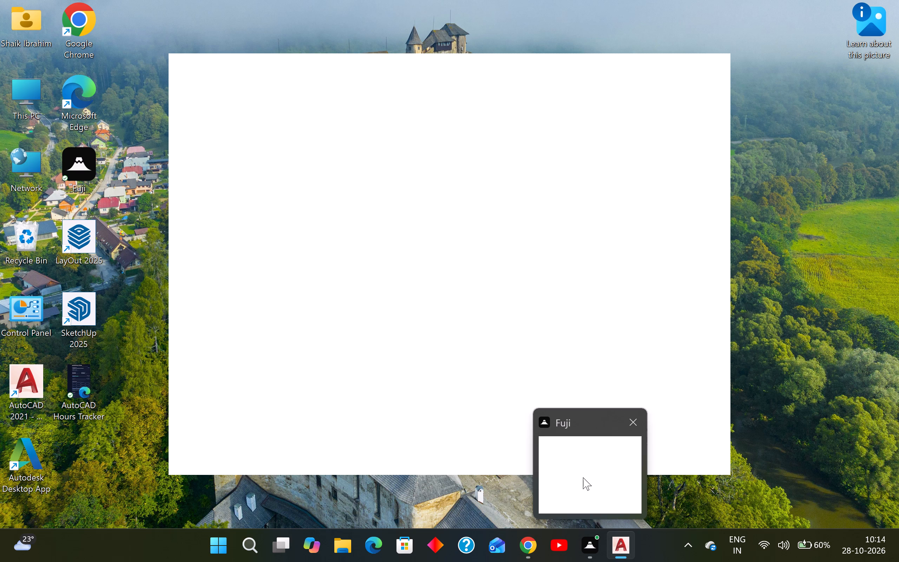
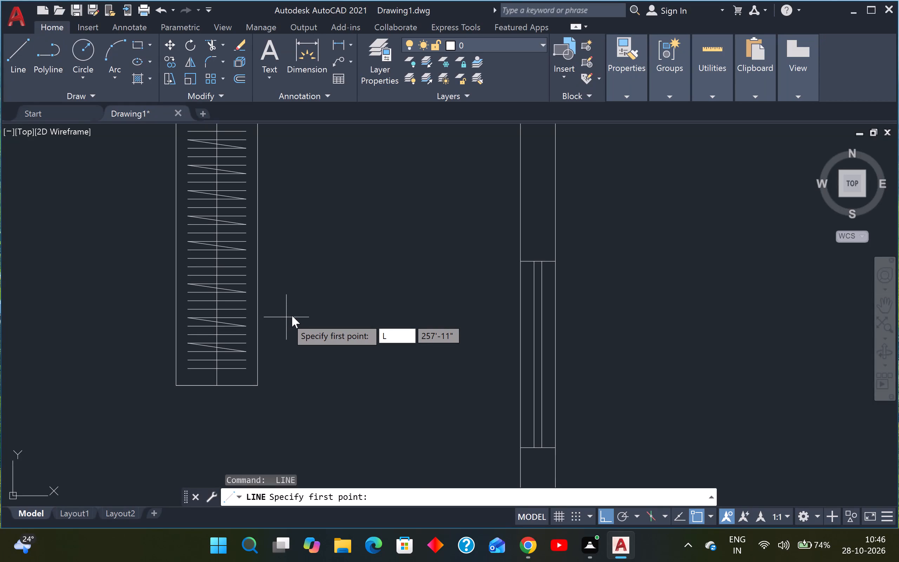
Draw a diagonal from the right end of the wardrobe's second-last cross line to the left end of the lowest cross line.
{"action": "key", "text": "space"}
{"action": "key", "text": "Escape"}
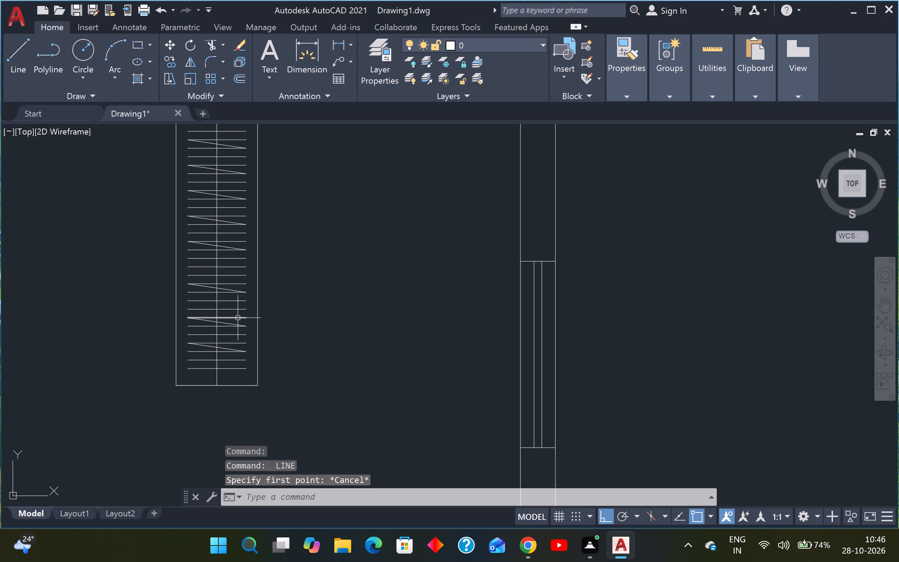
{"action": "key", "text": "space"}
{"action": "scroll", "coordinate": [235, 339], "scroll_direction": "up", "scroll_amount": 2}
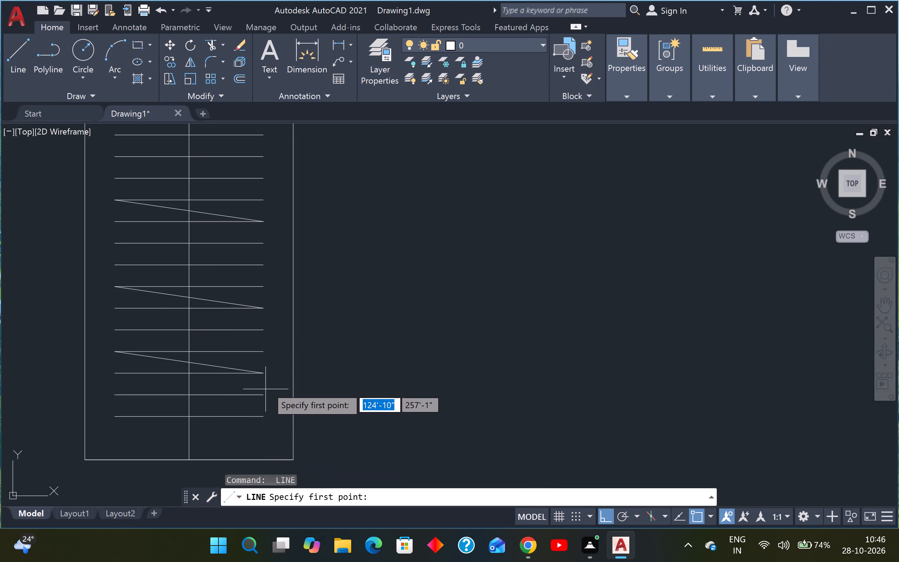
{"action": "left_click", "coordinate": [265, 394]}
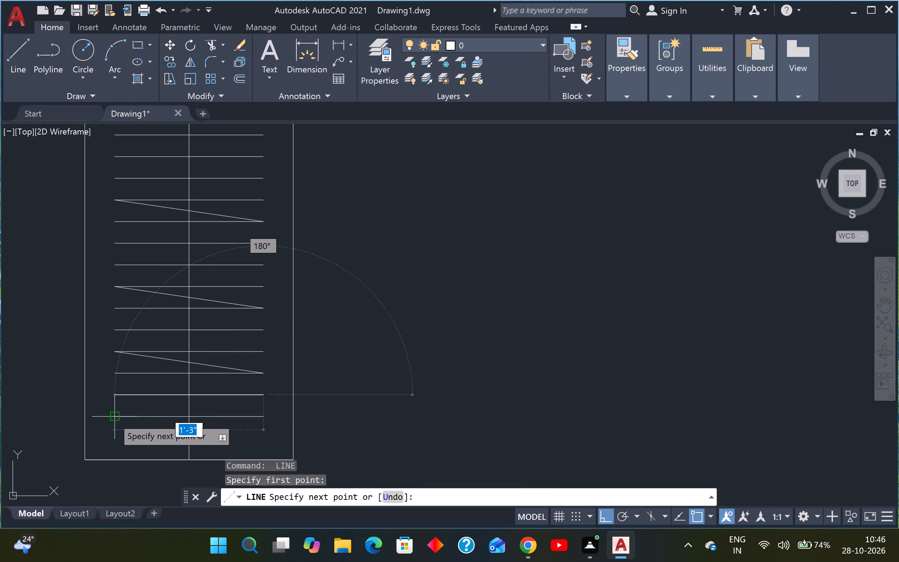
{"action": "left_click", "coordinate": [113, 417]}
{"action": "key", "text": "Escape"}
Draw a reversed diagonal in the wide gap above the fourth-lowest diagonal, from a cross line's right end to the following line's left end.
{"action": "scroll", "coordinate": [119, 411], "scroll_direction": "down", "scroll_amount": 4}
{"action": "scroll", "coordinate": [124, 403], "scroll_direction": "up", "scroll_amount": 2}
{"action": "key", "text": "space"}
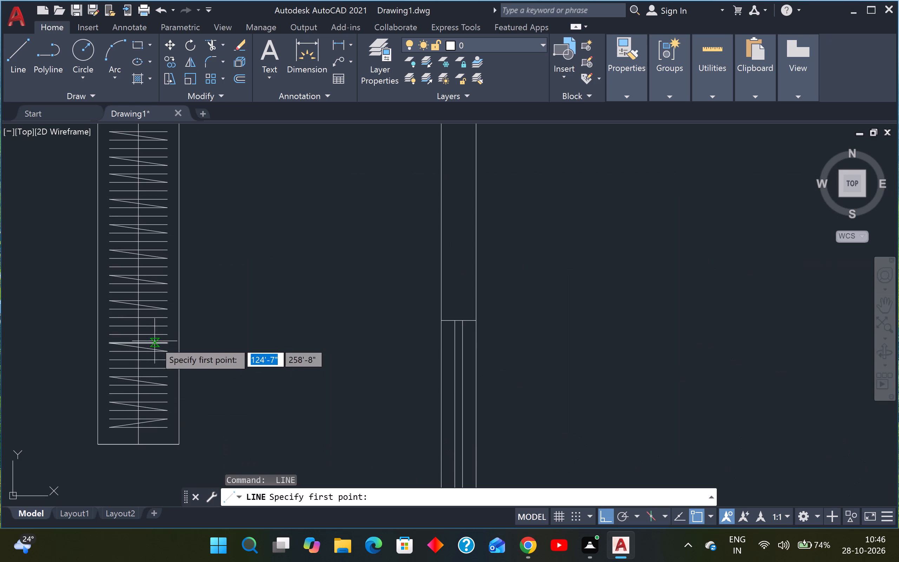
{"action": "left_click", "coordinate": [165, 318]}
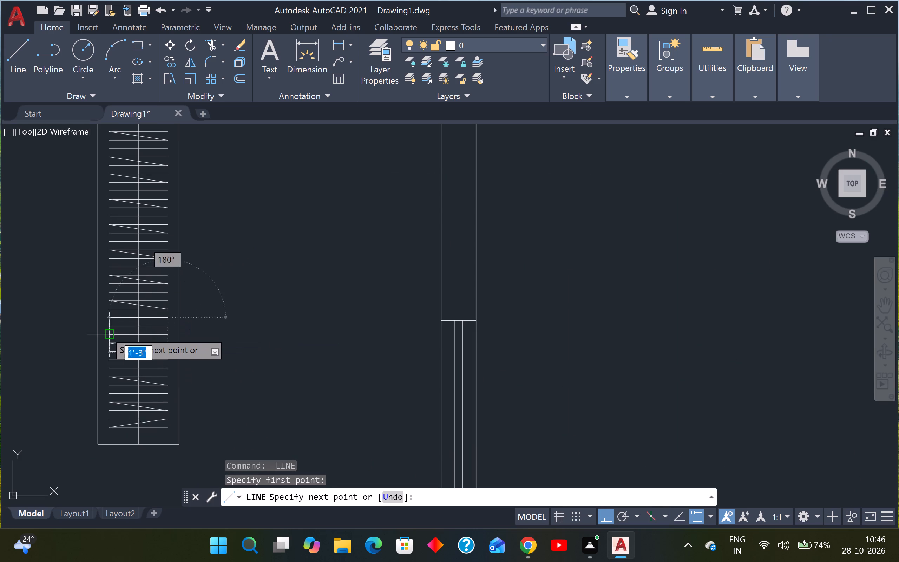
{"action": "left_click", "coordinate": [110, 324]}
{"action": "key", "text": "Escape"}
Rotate the whole wardrobe 270° about its upper-left corner so it lies horizontally.
{"action": "scroll", "coordinate": [113, 324], "scroll_direction": "down", "scroll_amount": 3}
{"action": "middle_click_drag", "start_coordinate": [149, 301], "coordinate": [240, 284]}
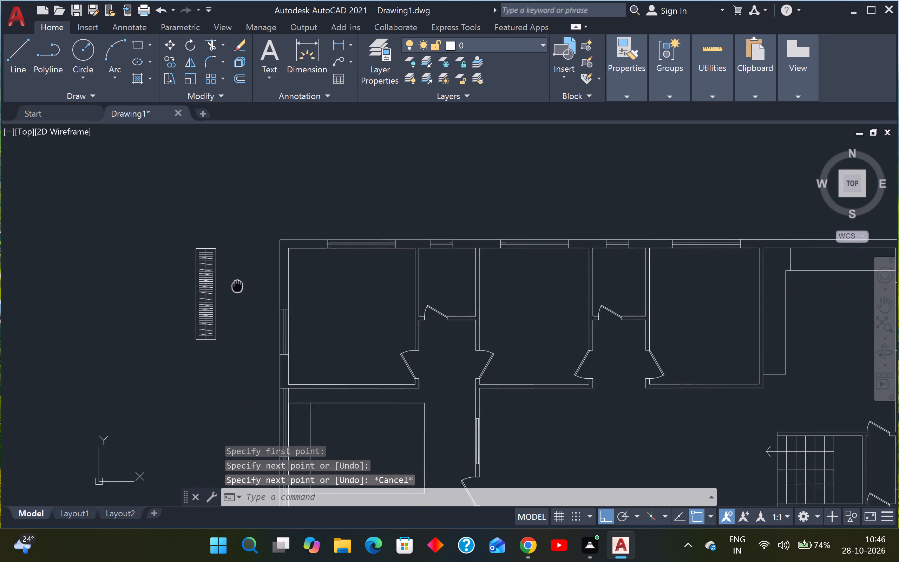
{"action": "middle_click_drag", "start_coordinate": [240, 284], "coordinate": [244, 283]}
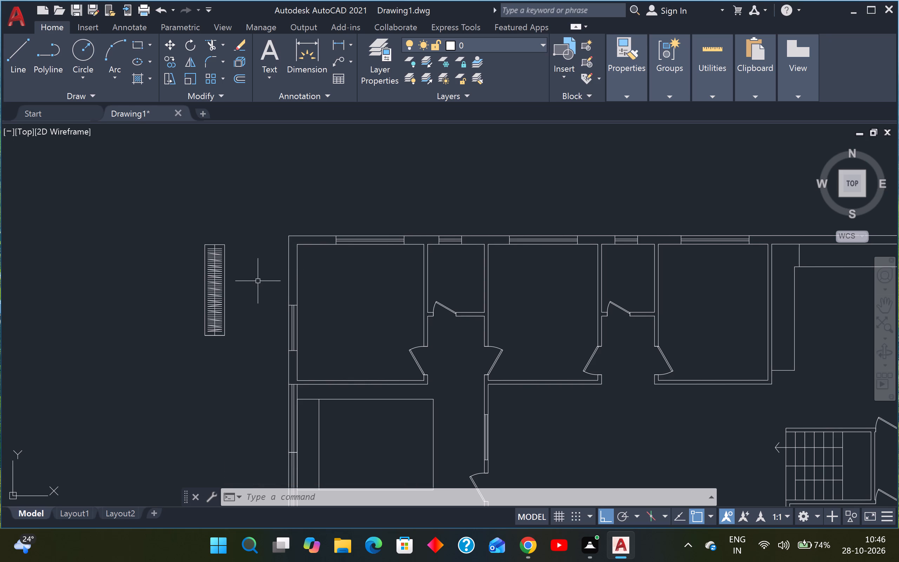
{"action": "scroll", "coordinate": [255, 282], "scroll_direction": "down", "scroll_amount": 2}
{"action": "scroll", "coordinate": [247, 294], "scroll_direction": "up", "scroll_amount": 2}
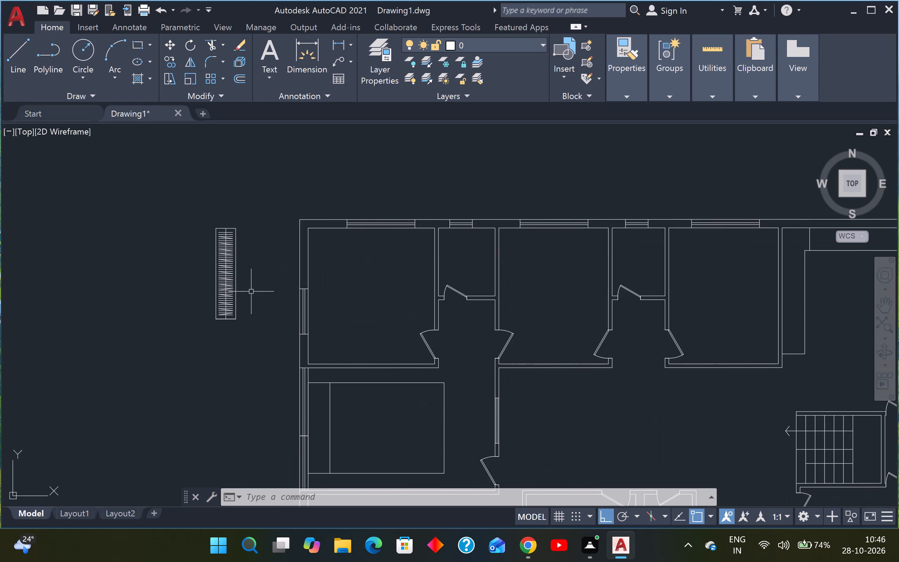
{"action": "left_click", "coordinate": [248, 220]}
{"action": "left_click", "coordinate": [149, 368]}
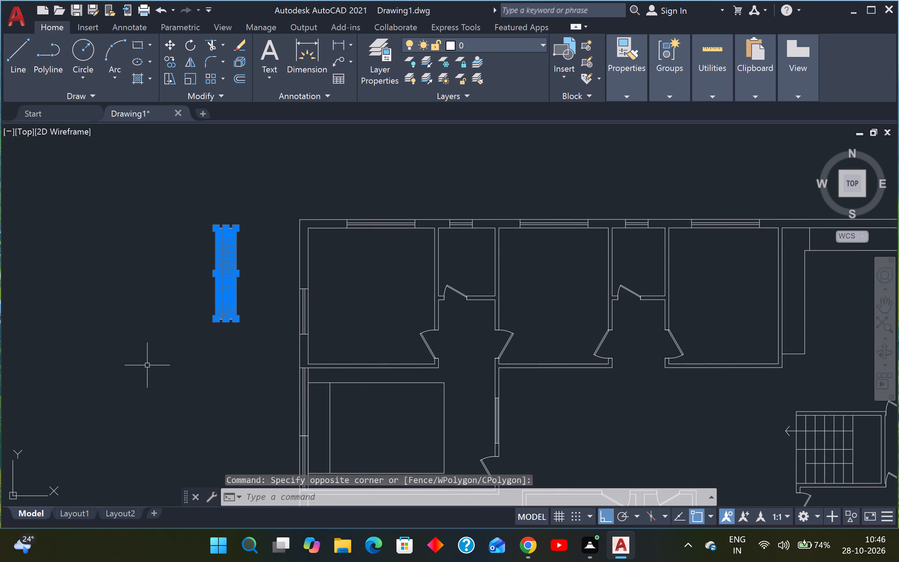
{"action": "type", "text": "RO"}
{"action": "key", "text": "Return"}
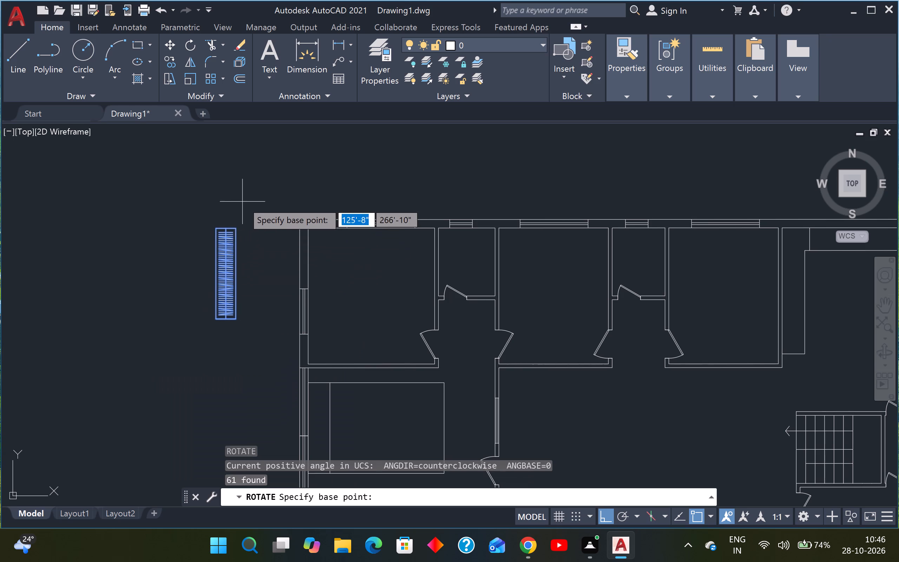
{"action": "left_click", "coordinate": [212, 230]}
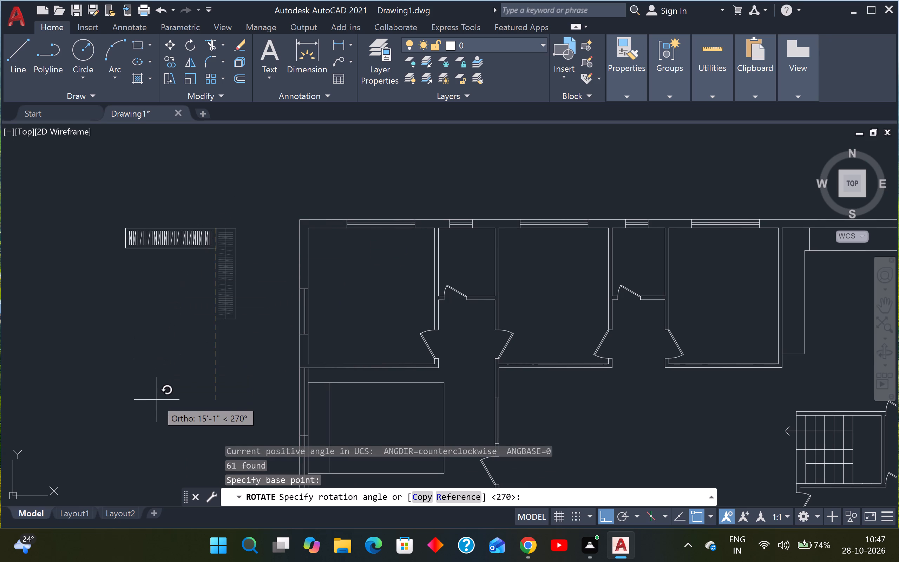
{"action": "left_click", "coordinate": [157, 399]}
{"action": "key", "text": "Escape"}
{"action": "key", "text": "Escape"}
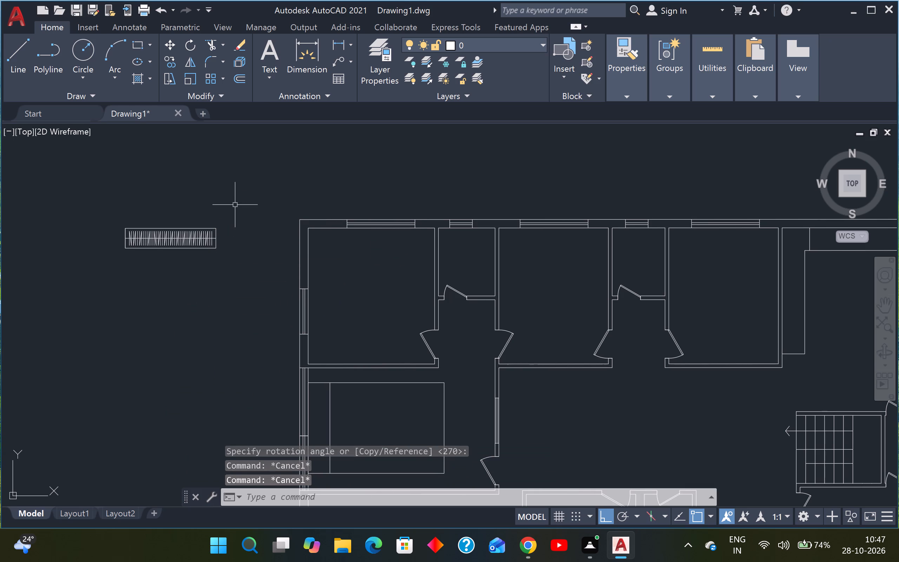
Copy the horizontal wardrobe from its lower-left corner to the lower-left inner corner of the plan's upper-left room.
{"action": "left_click_drag", "start_coordinate": [235, 204], "coordinate": [230, 210]}
{"action": "left_click", "coordinate": [45, 341]}
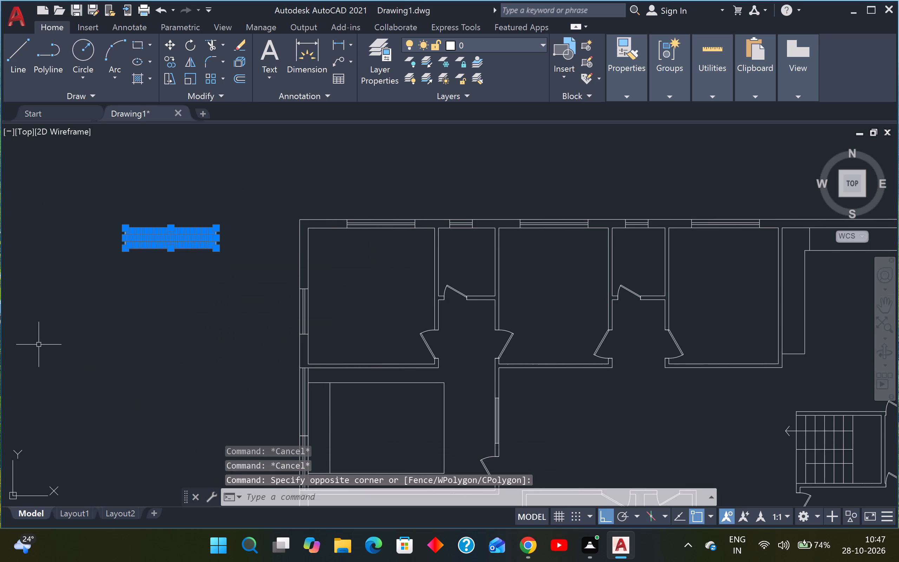
{"action": "type", "text": "CO"}
{"action": "key", "text": "Return"}
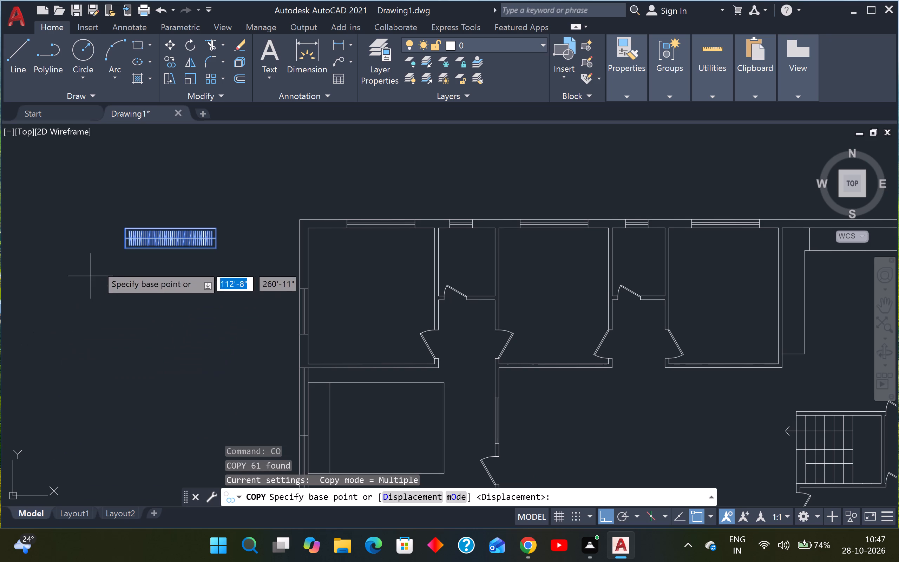
{"action": "left_click", "coordinate": [124, 251]}
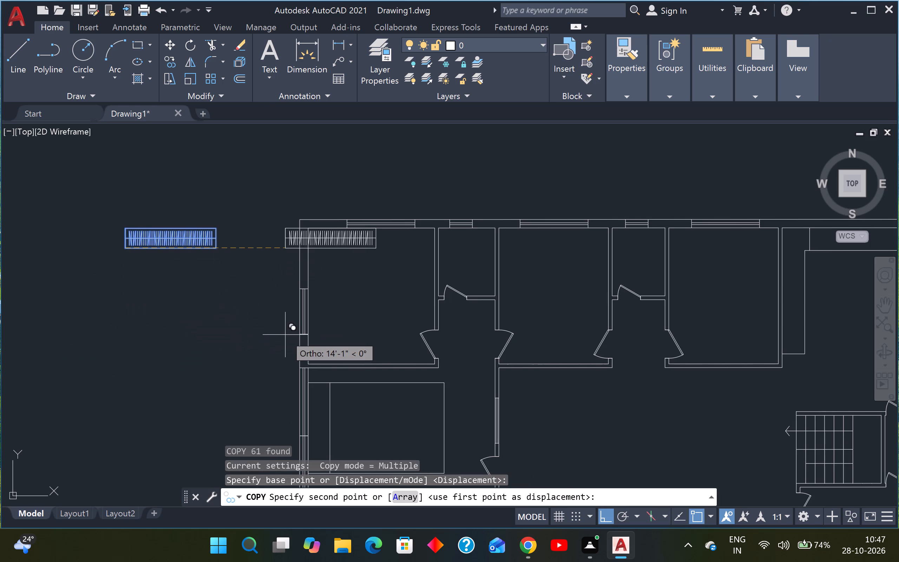
{"action": "key", "text": "F8"}
{"action": "scroll", "coordinate": [305, 361], "scroll_direction": "up", "scroll_amount": 2}
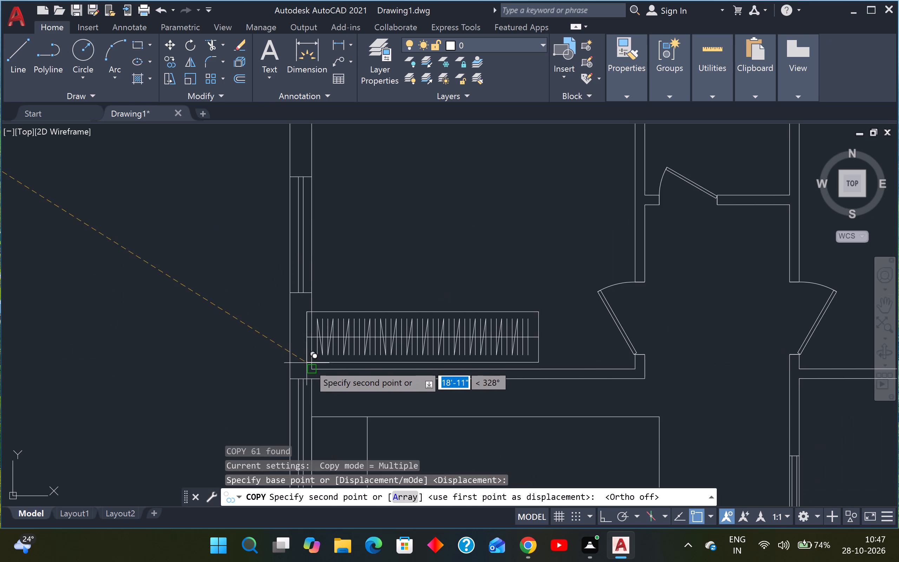
{"action": "left_click", "coordinate": [315, 365]}
{"action": "scroll", "coordinate": [315, 365], "scroll_direction": "down", "scroll_amount": 2}
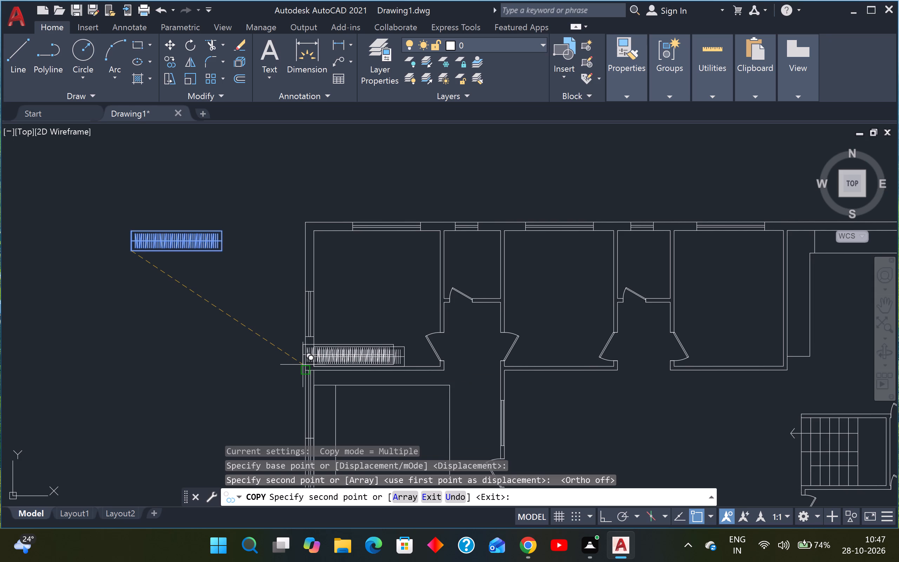
{"action": "key", "text": "Escape"}
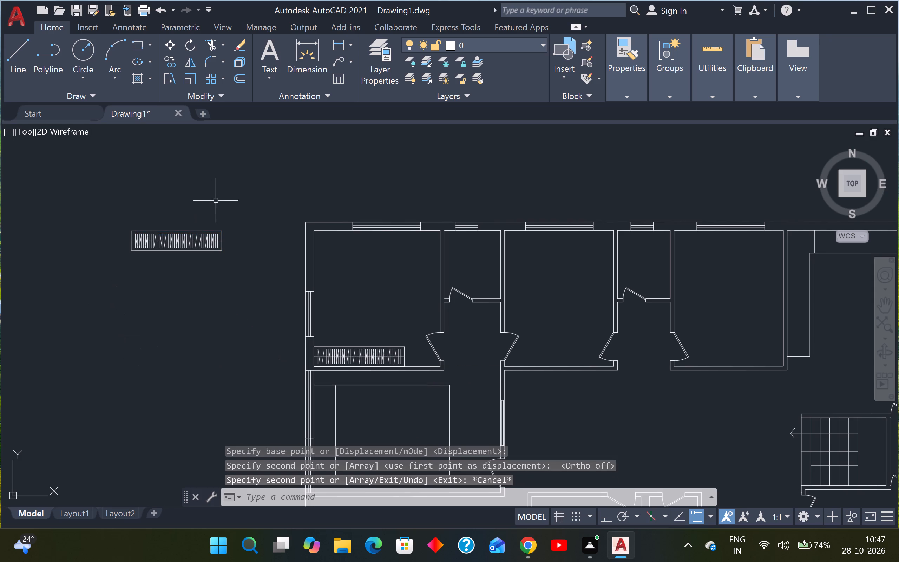
Rotate the original wardrobe outside the plan 270° about its upper-right corner so it stands vertically.
{"action": "left_click", "coordinate": [249, 200]}
{"action": "left_click", "coordinate": [37, 341]}
{"action": "key", "text": "r"}
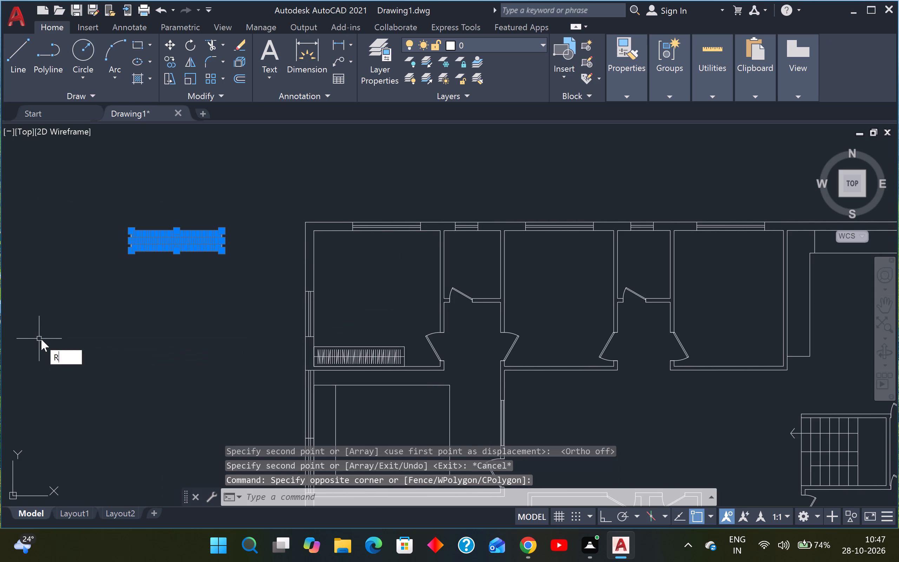
{"action": "key", "text": "o"}
{"action": "key", "text": "Return"}
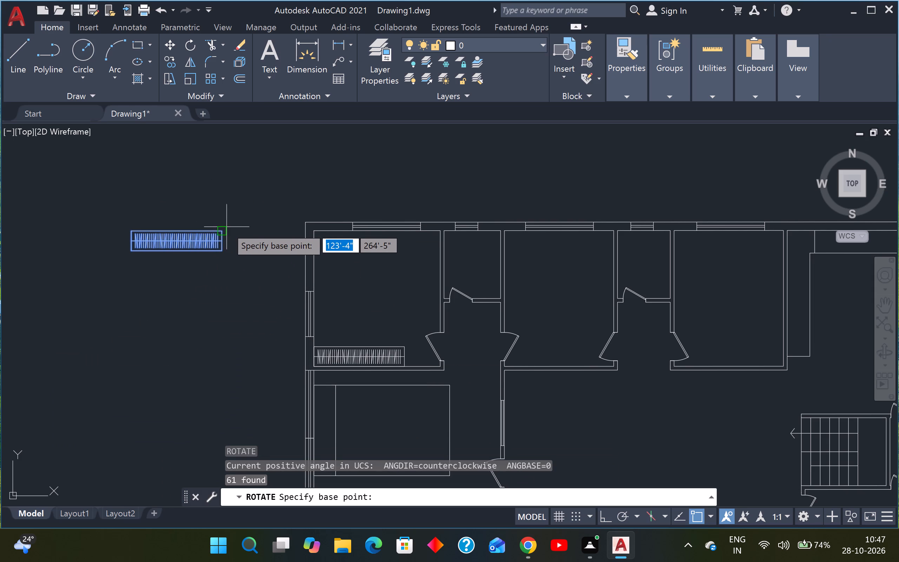
{"action": "left_click", "coordinate": [223, 230]}
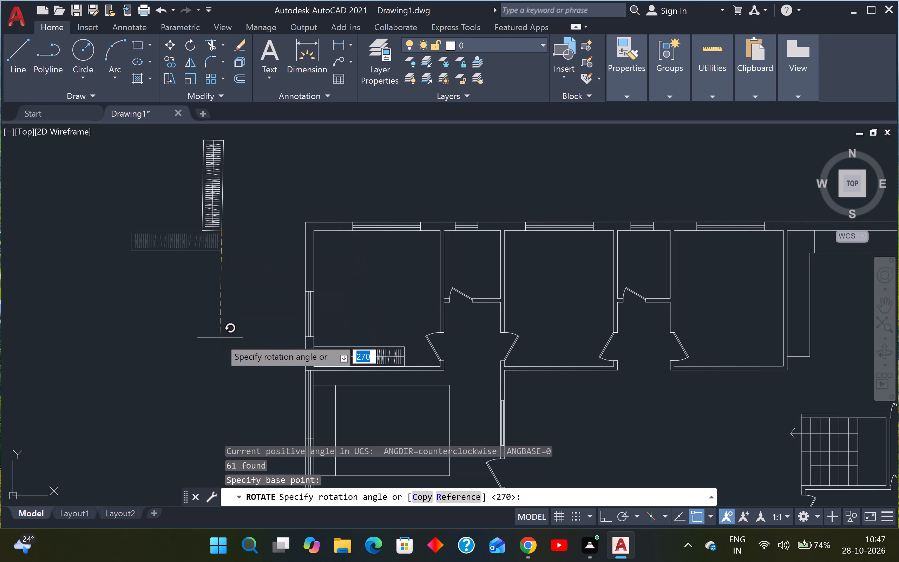
{"action": "key", "text": "F8"}
{"action": "left_click", "coordinate": [226, 355]}
{"action": "scroll", "coordinate": [228, 347], "scroll_direction": "down", "scroll_amount": 2}
{"action": "middle_click_drag", "start_coordinate": [228, 345], "coordinate": [212, 360]}
{"action": "key", "text": "Escape"}
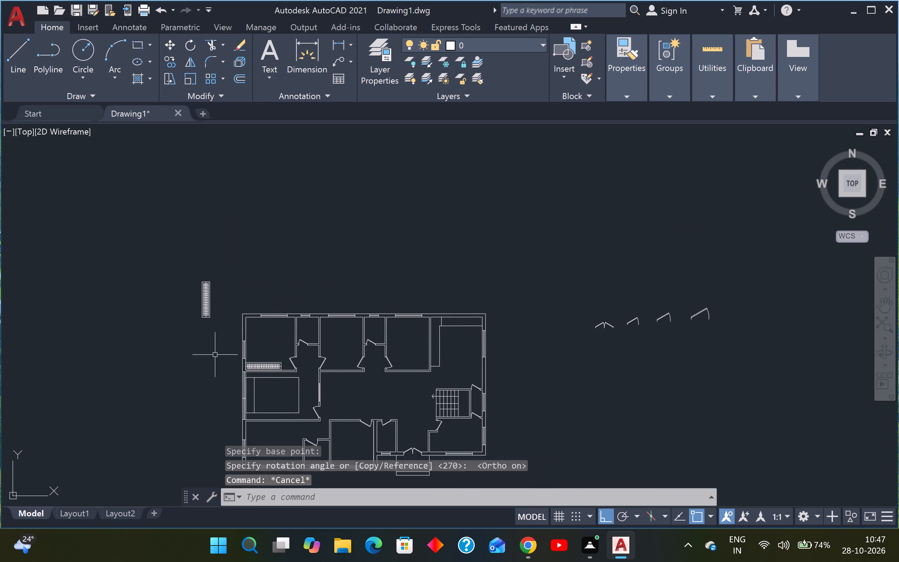
{"action": "key", "text": "Escape"}
Copy the vertical wardrobe from its upper-left corner to the upper-left inner corner of the middle large room along the top wall.
{"action": "left_click", "coordinate": [228, 259]}
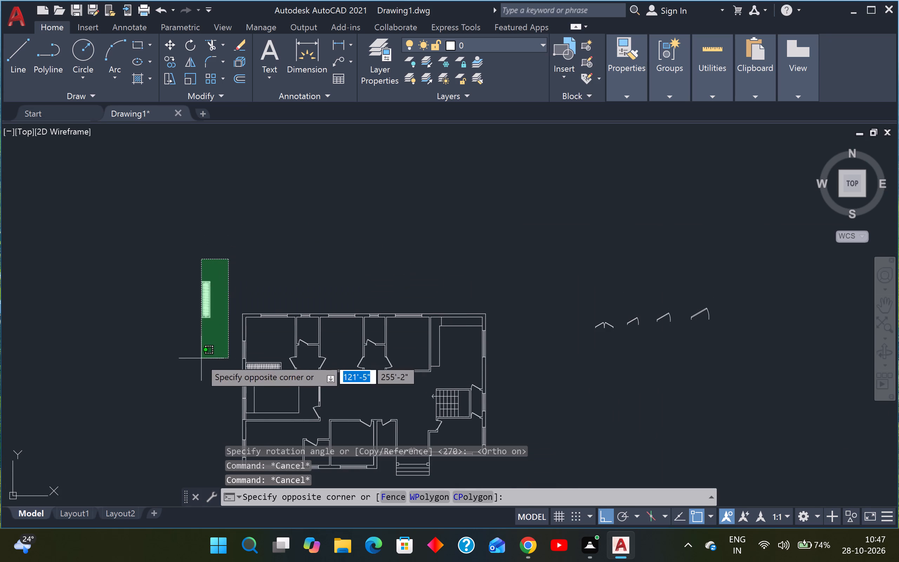
{"action": "left_click", "coordinate": [186, 353]}
{"action": "key", "text": "c"}
{"action": "key", "text": "o"}
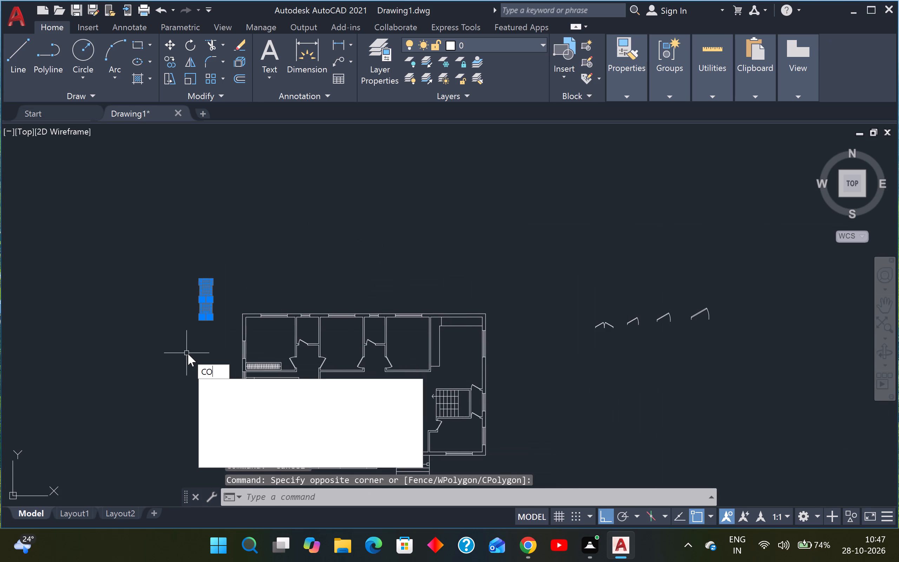
{"action": "key", "text": "Return"}
{"action": "scroll", "coordinate": [202, 280], "scroll_direction": "up", "scroll_amount": 2}
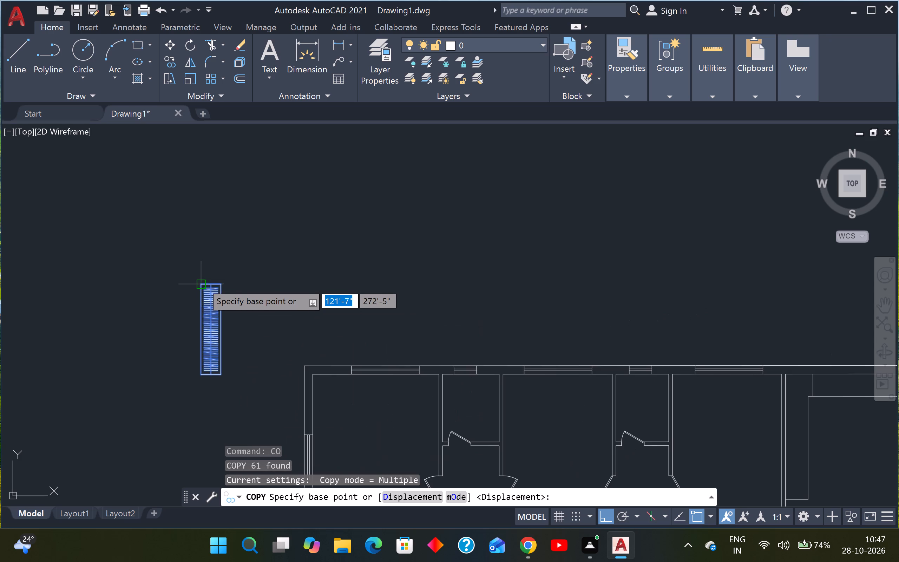
{"action": "left_click", "coordinate": [202, 282]}
{"action": "scroll", "coordinate": [261, 303], "scroll_direction": "down", "scroll_amount": 2}
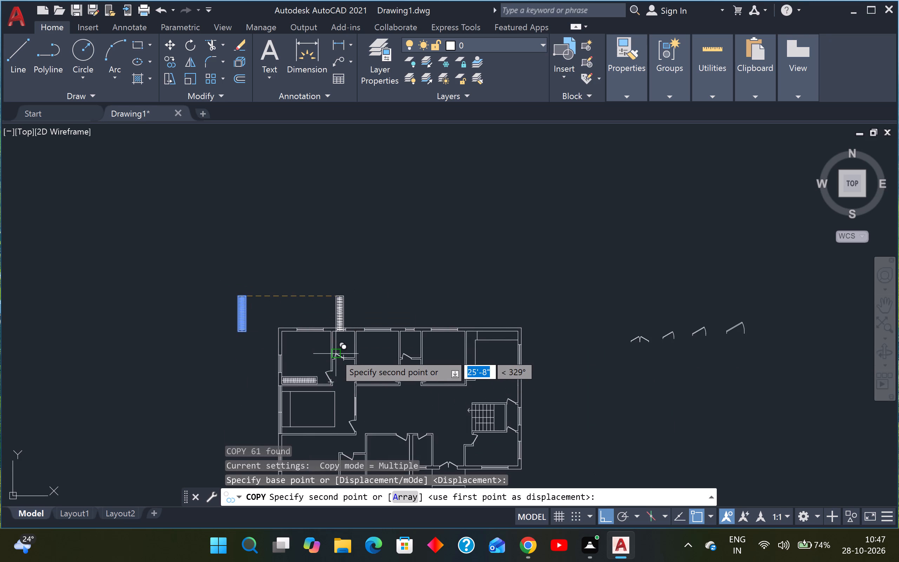
{"action": "key", "text": "F8"}
{"action": "scroll", "coordinate": [357, 344], "scroll_direction": "up", "scroll_amount": 4}
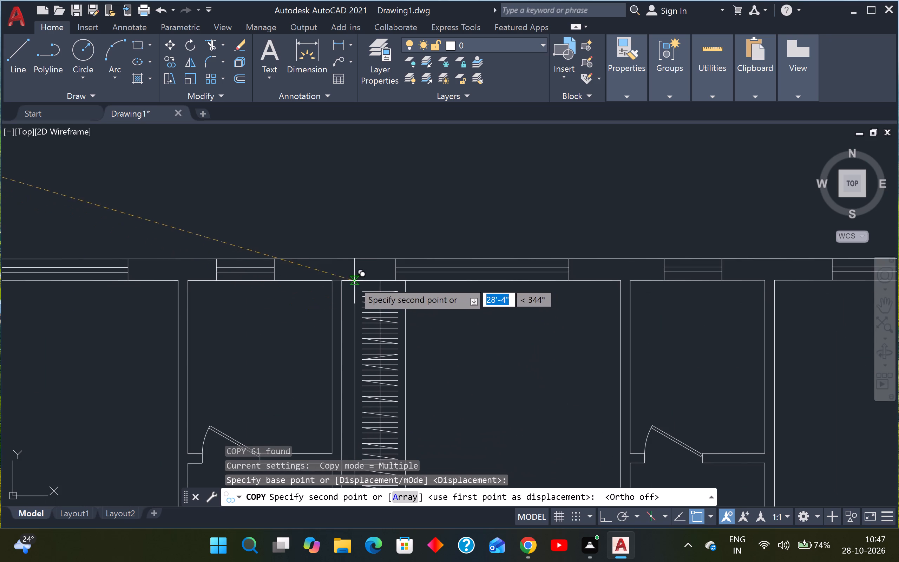
{"action": "left_click", "coordinate": [337, 280]}
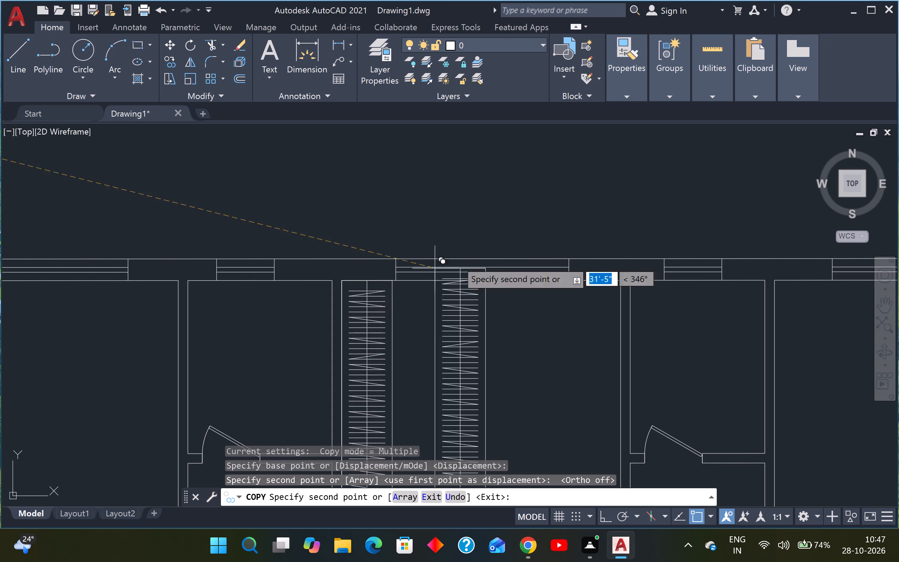
Place another copy of the vertical wardrobe at the upper-left inner corner of the third large room along the top wall.
{"action": "scroll", "coordinate": [588, 312], "scroll_direction": "down", "scroll_amount": 2}
{"action": "scroll", "coordinate": [678, 318], "scroll_direction": "up", "scroll_amount": 3}
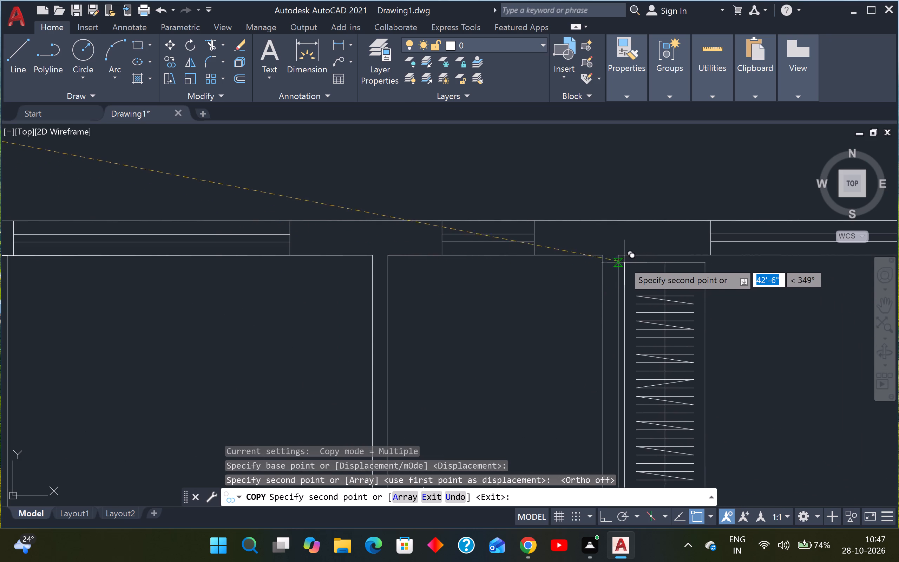
{"action": "left_click", "coordinate": [621, 259]}
{"action": "scroll", "coordinate": [624, 262], "scroll_direction": "down", "scroll_amount": 2}
{"action": "middle_click_drag", "start_coordinate": [679, 282], "coordinate": [557, 275]}
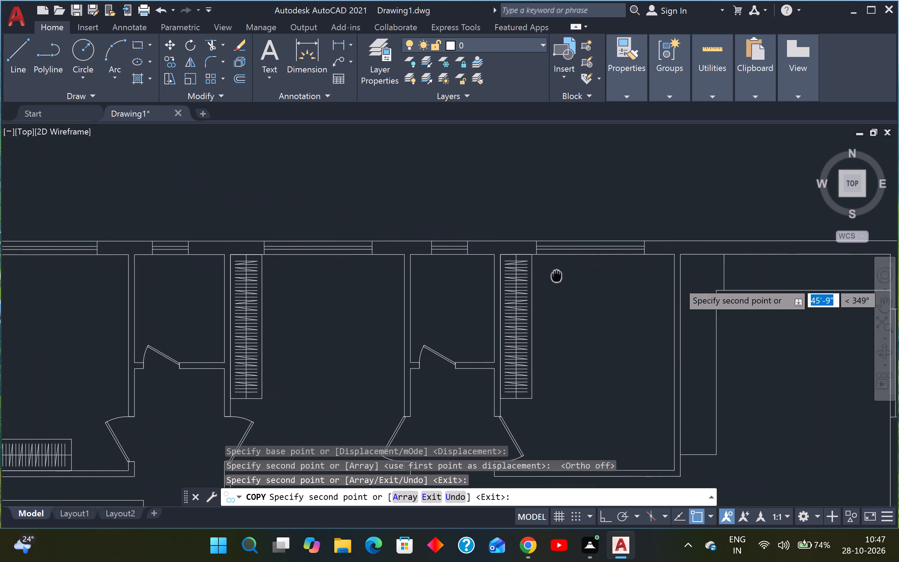
{"action": "middle_click_drag", "start_coordinate": [557, 275], "coordinate": [556, 275]}
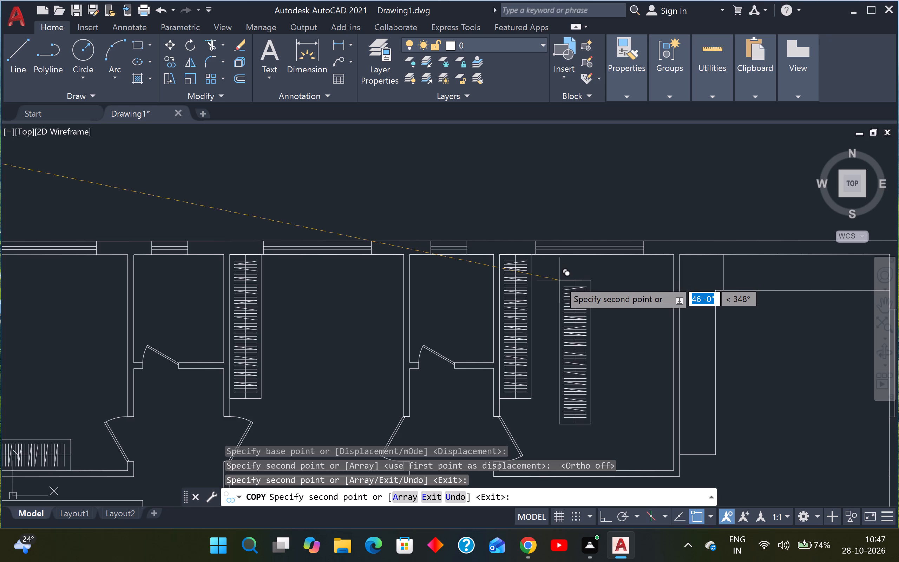
{"action": "scroll", "coordinate": [562, 273], "scroll_direction": "down", "scroll_amount": 2}
{"action": "scroll", "coordinate": [620, 324], "scroll_direction": "down", "scroll_amount": 2}
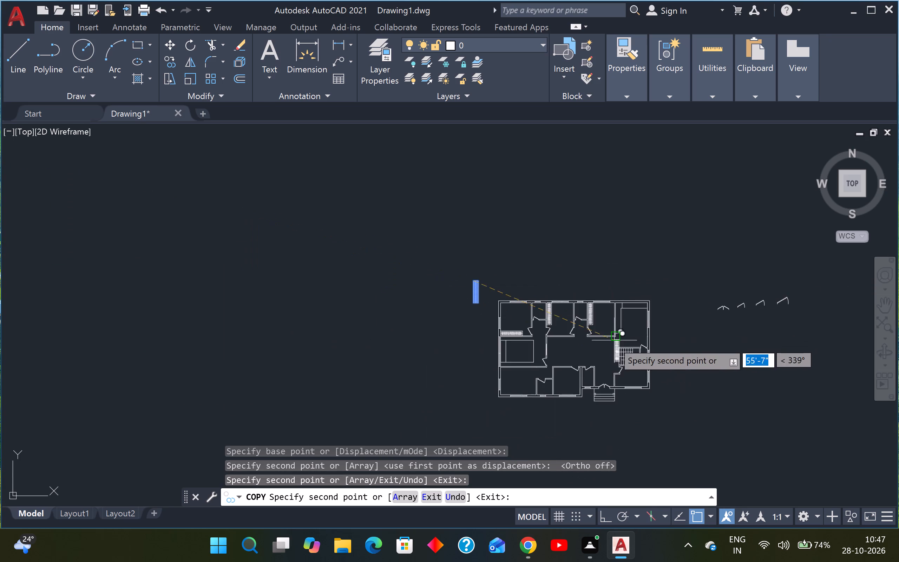
{"action": "scroll", "coordinate": [617, 382], "scroll_direction": "up", "scroll_amount": 3}
{"action": "key", "text": "Escape"}
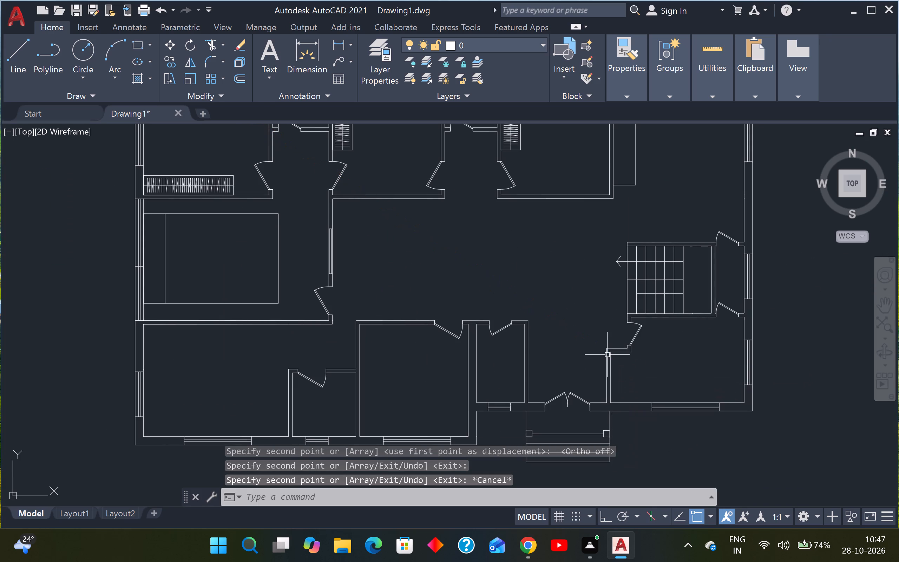
Draw a rectangle about 1'-10" by 4'-6" in the lower-right room, from the inner corner below the door to the bottom wall.
{"action": "key", "text": "r"}
{"action": "type", "text": "EC"}
{"action": "key", "text": "space"}
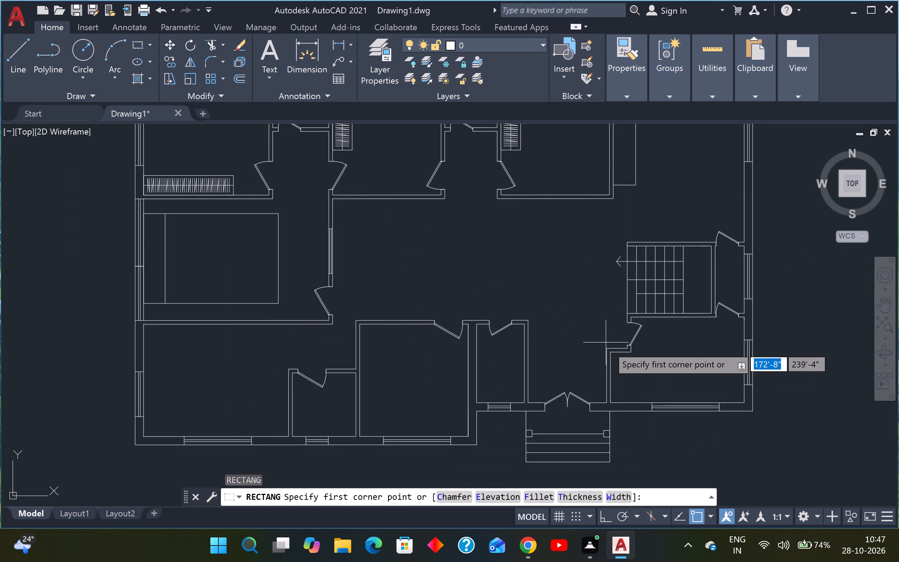
{"action": "scroll", "coordinate": [608, 362], "scroll_direction": "up", "scroll_amount": 3}
{"action": "left_click", "coordinate": [620, 325]}
{"action": "scroll", "coordinate": [658, 397], "scroll_direction": "down", "scroll_amount": 3}
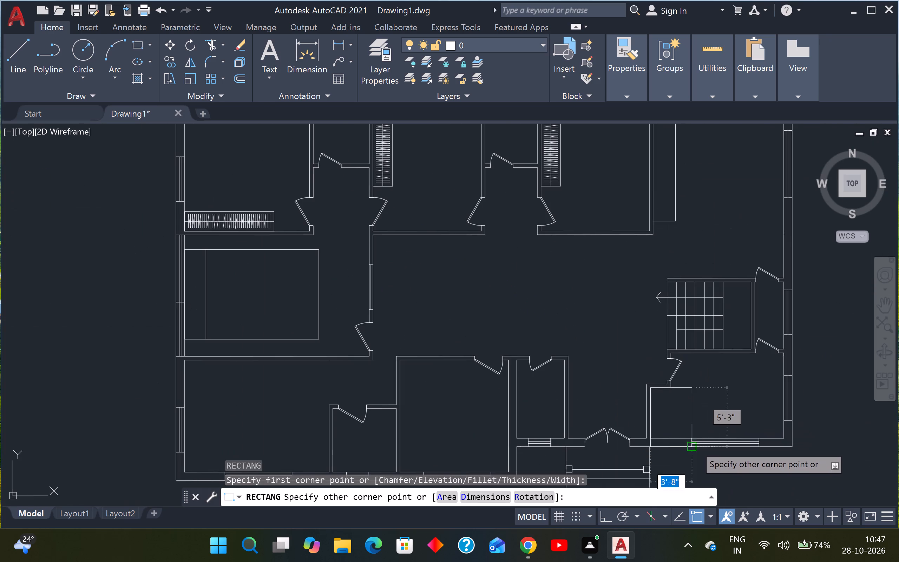
{"action": "scroll", "coordinate": [674, 434], "scroll_direction": "up", "scroll_amount": 2}
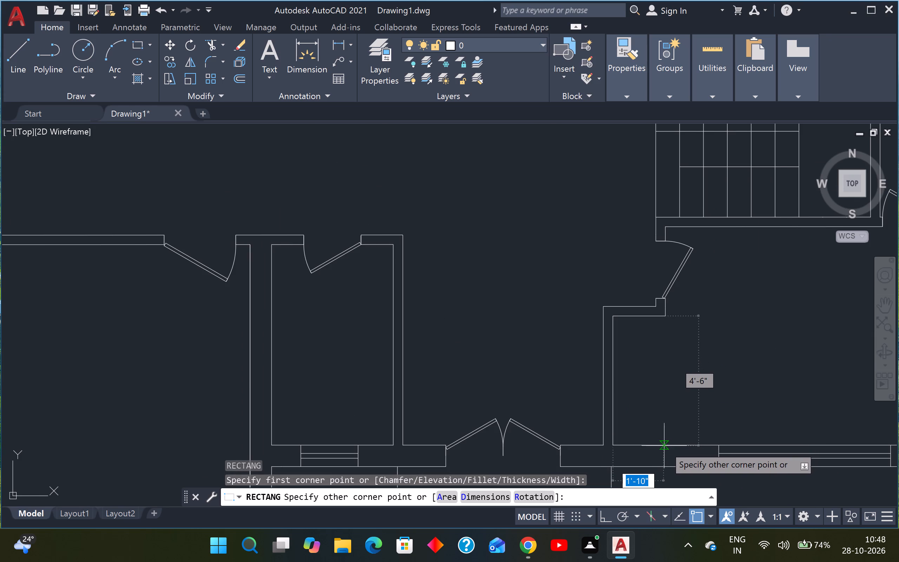
{"action": "left_click", "coordinate": [665, 446]}
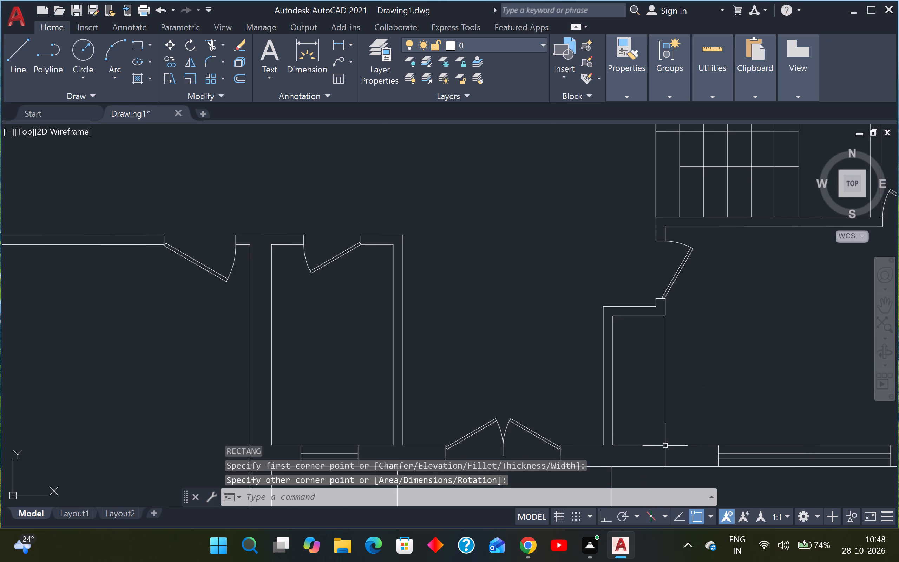
{"action": "key", "text": "Escape"}
{"action": "key", "text": "Escape"}
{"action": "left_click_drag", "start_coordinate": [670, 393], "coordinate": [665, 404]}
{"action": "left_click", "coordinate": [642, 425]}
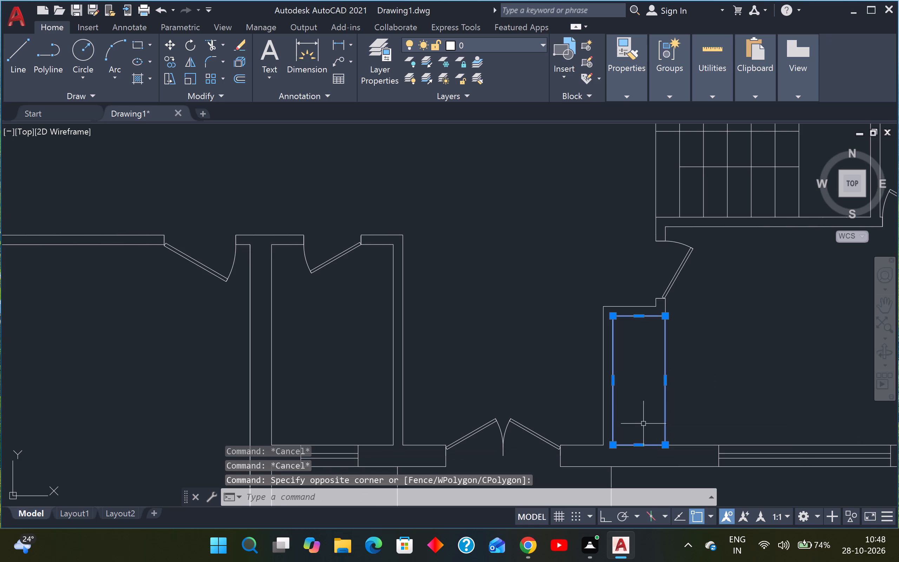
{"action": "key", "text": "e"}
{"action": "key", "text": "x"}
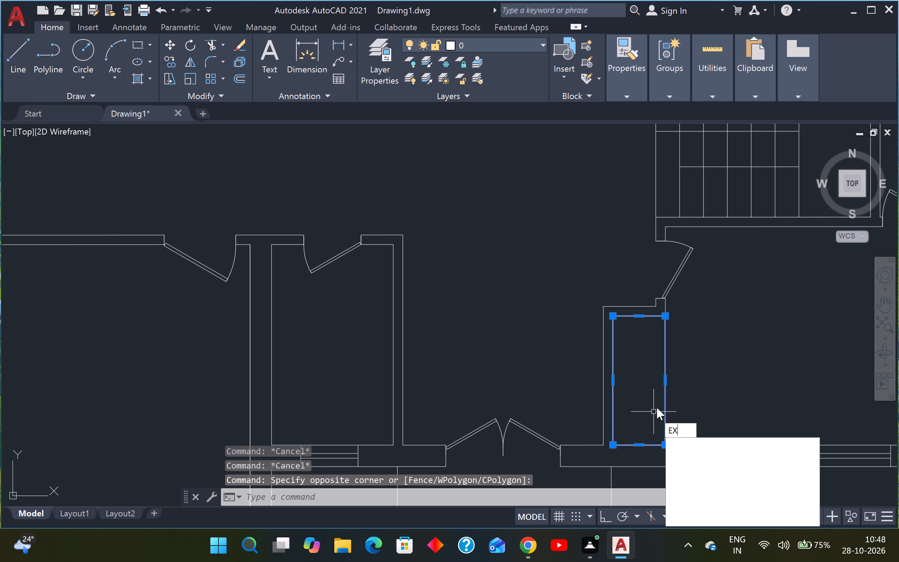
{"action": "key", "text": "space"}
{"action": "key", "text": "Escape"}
Explode the new rectangle in the lower-right room into separate lines.
{"action": "left_click_drag", "start_coordinate": [677, 364], "coordinate": [661, 375]}
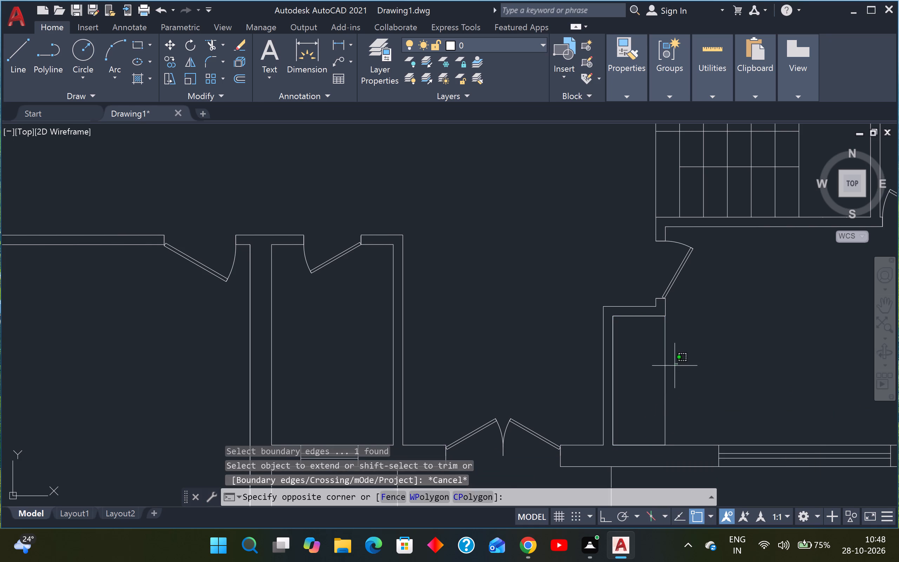
{"action": "left_click", "coordinate": [644, 386]}
{"action": "key", "text": "e"}
{"action": "key", "text": "x"}
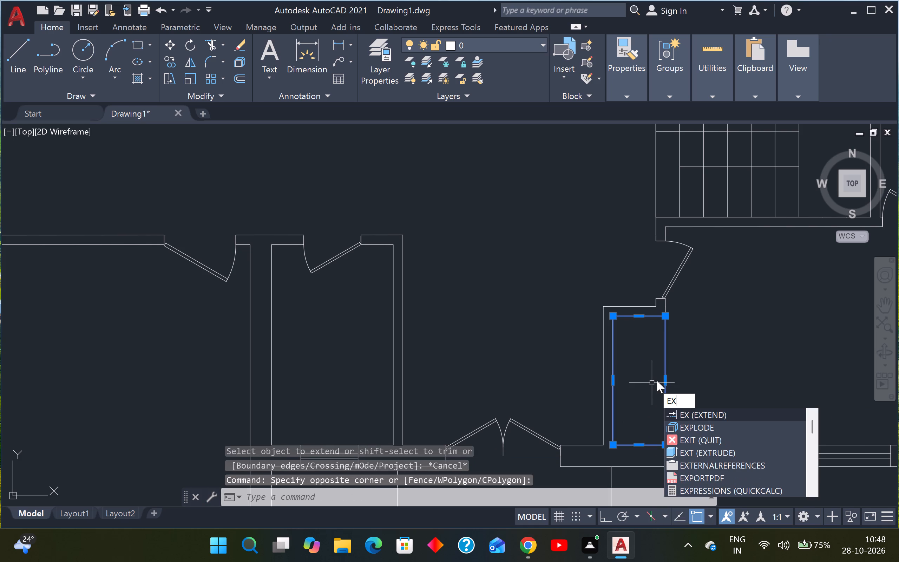
{"action": "left_click", "coordinate": [698, 424]}
{"action": "key", "text": "Escape"}
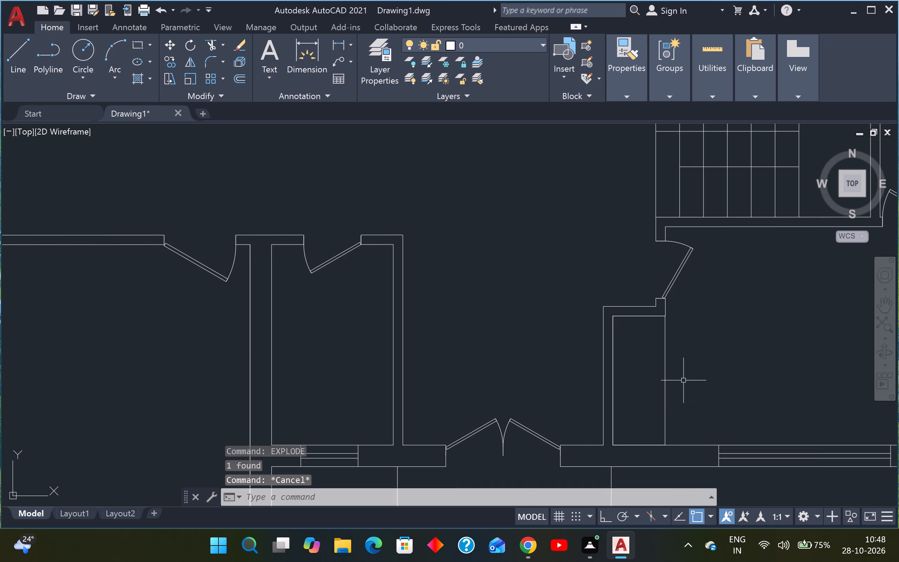
Draw a vertical centre line through the wardrobe outline, from the midpoint of its top edge to the midpoint of its bottom edge.
{"action": "key", "text": "k"}
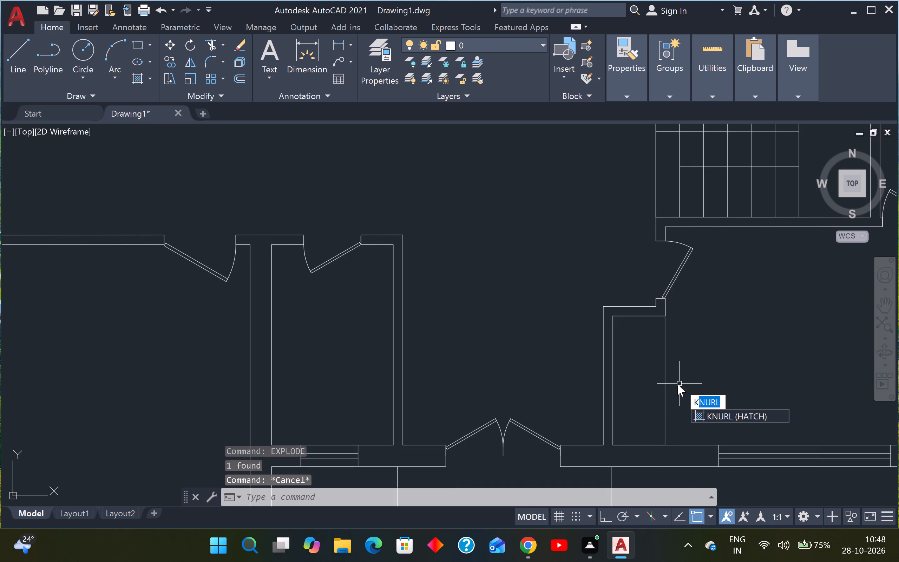
{"action": "key", "text": "BackSpace"}
{"action": "key", "text": "BackSpace"}
{"action": "type", "text": "L"}
{"action": "key", "text": "space"}
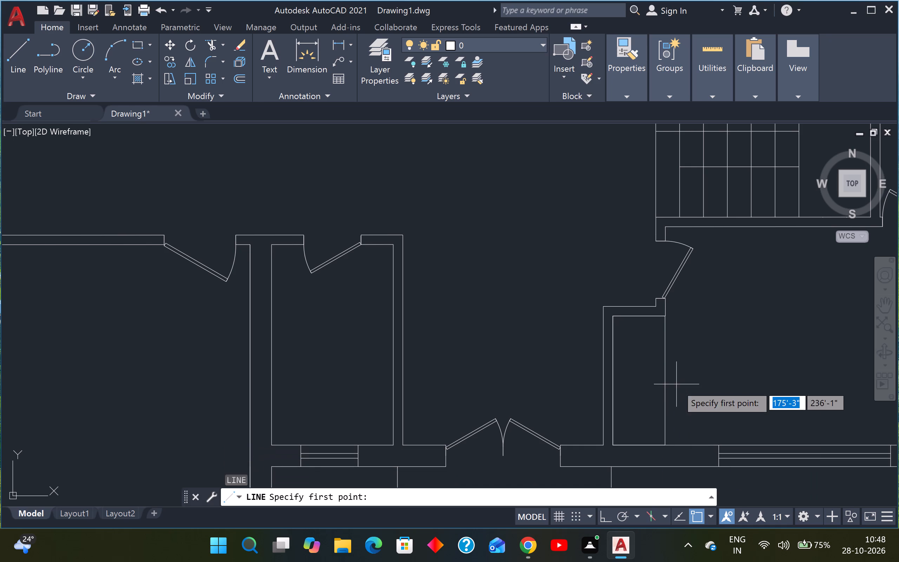
{"action": "left_click", "coordinate": [641, 312]}
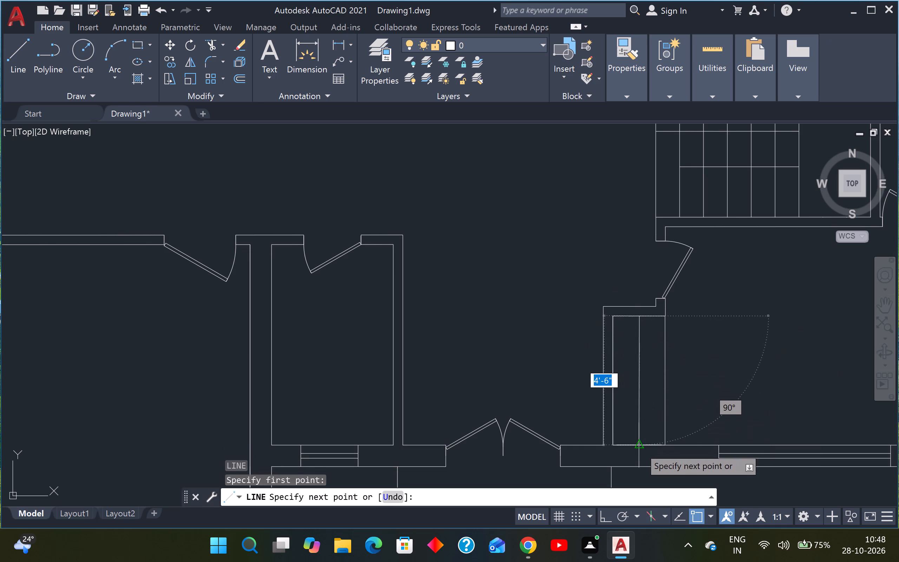
{"action": "left_click", "coordinate": [639, 447]}
{"action": "key", "text": "Escape"}
Copy the outline's top edge as an array of 30 items fitted from its upper-right corner to its lower-right corner.
{"action": "scroll", "coordinate": [651, 345], "scroll_direction": "up", "scroll_amount": 2}
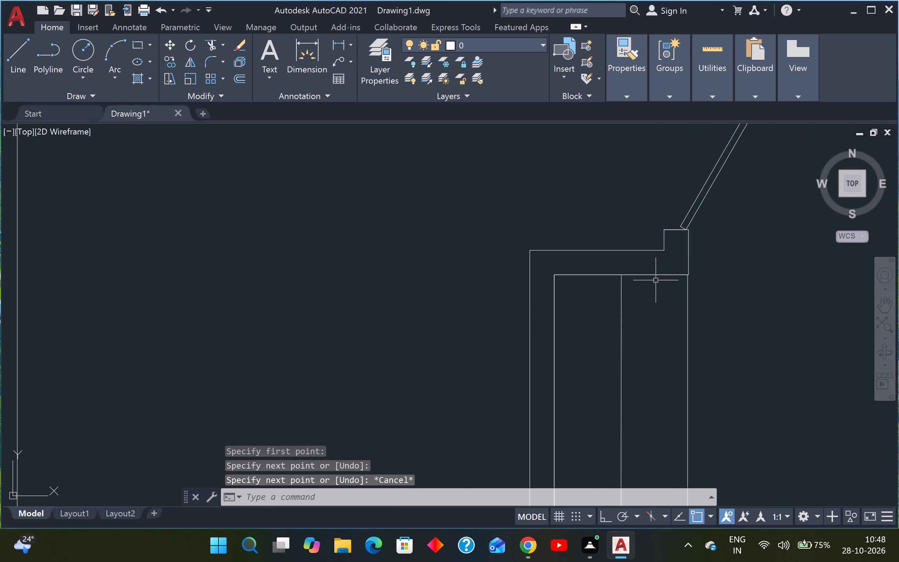
{"action": "left_click", "coordinate": [657, 274]}
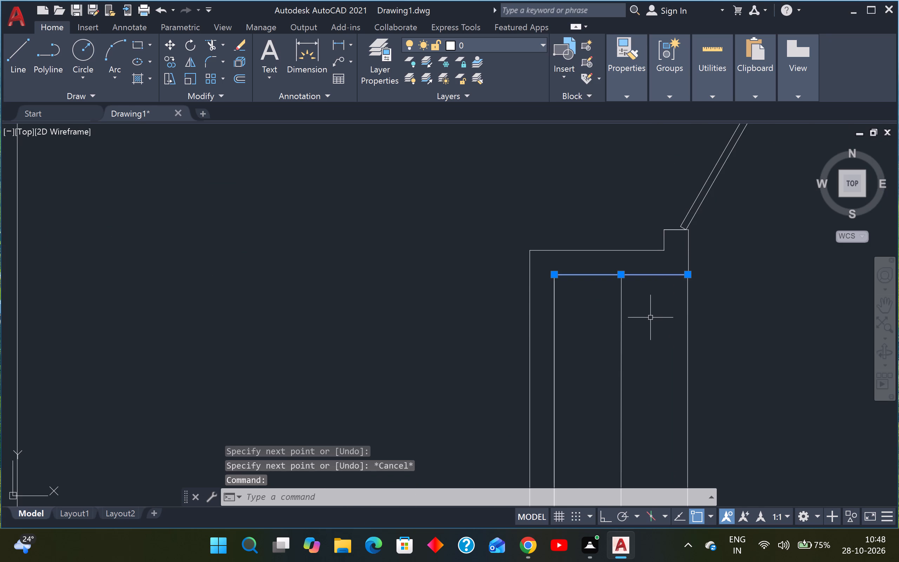
{"action": "key", "text": "c"}
{"action": "key", "text": "o"}
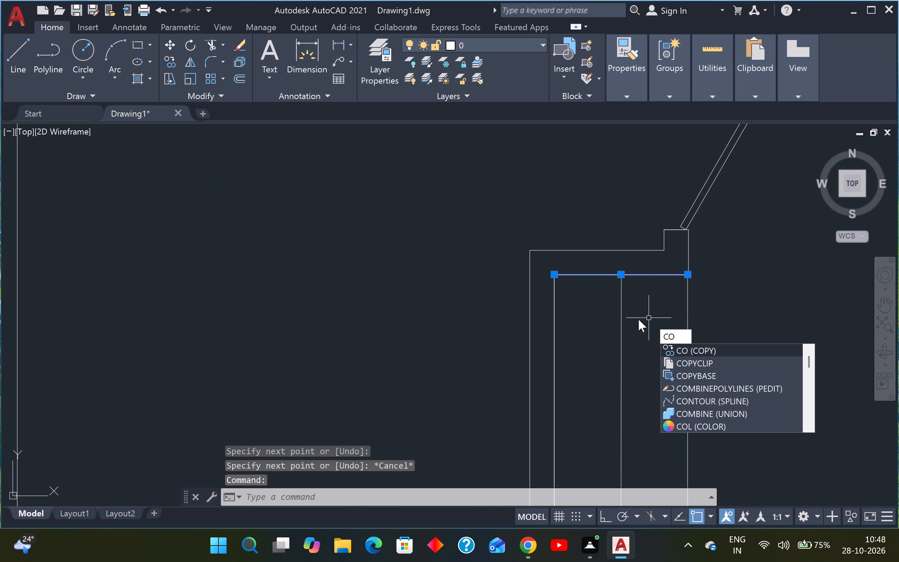
{"action": "key", "text": "Return"}
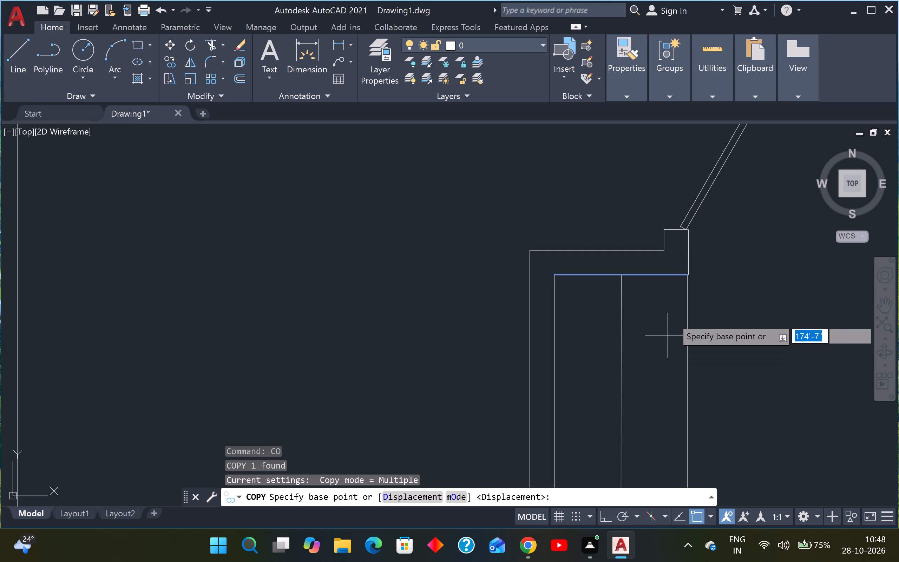
{"action": "left_click", "coordinate": [690, 275]}
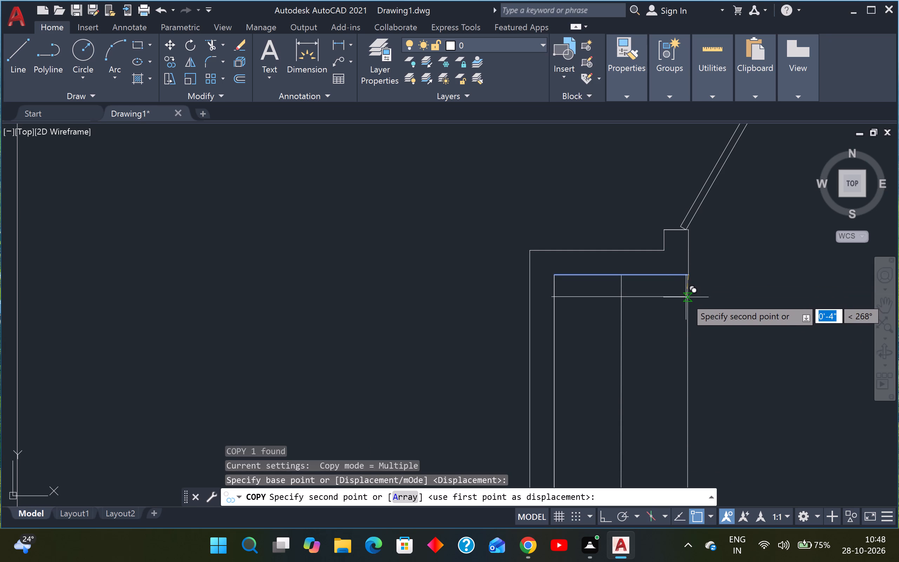
{"action": "type", "text": "A"}
{"action": "key", "text": "space"}
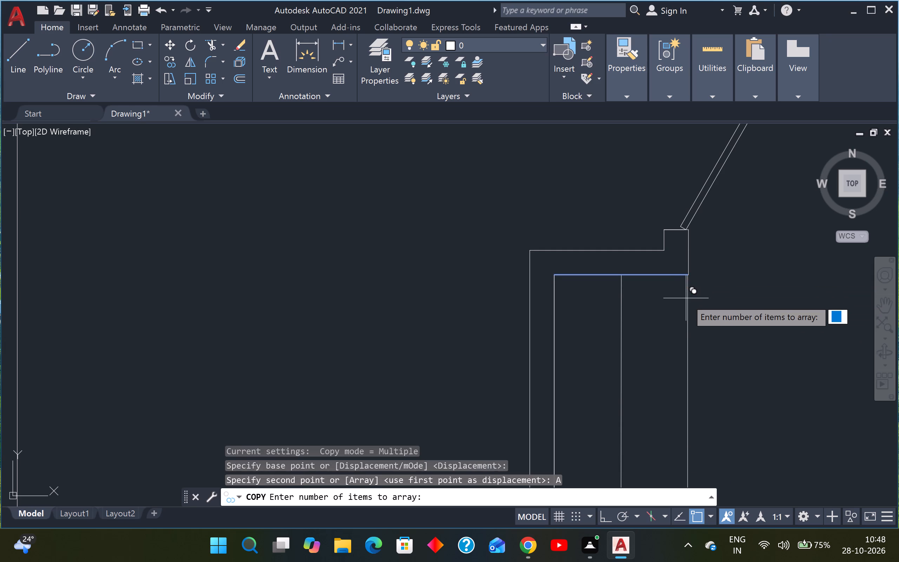
{"action": "type", "text": "30"}
{"action": "key", "text": "Return"}
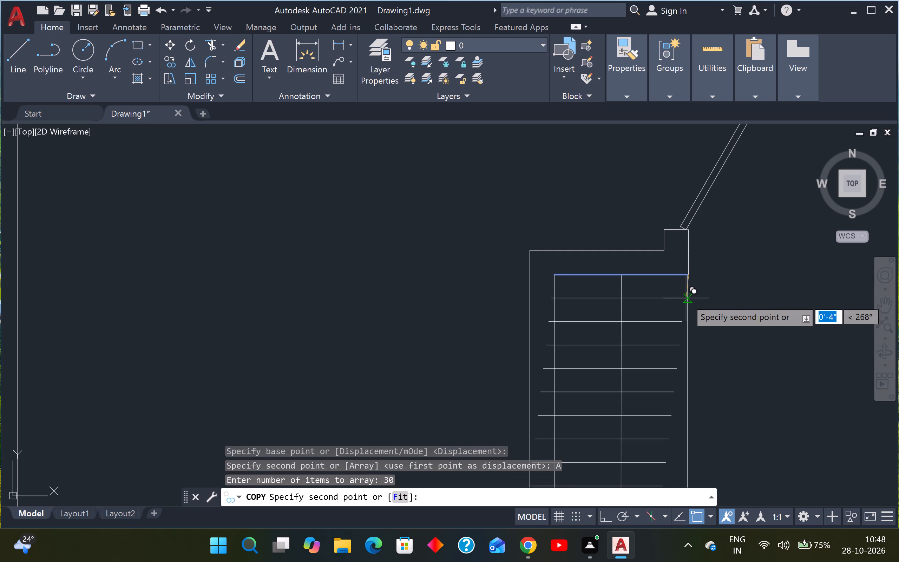
{"action": "type", "text": "F"}
{"action": "key", "text": "space"}
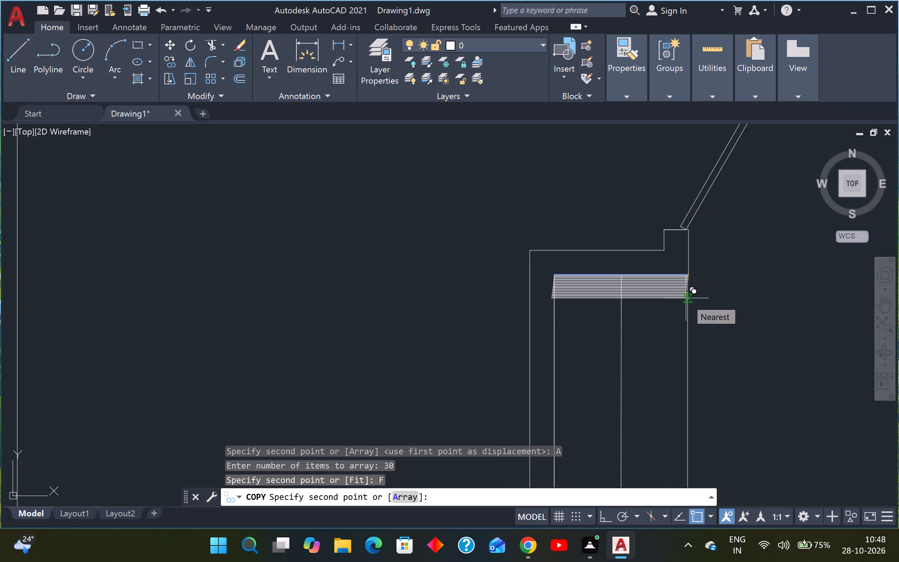
{"action": "scroll", "coordinate": [721, 271], "scroll_direction": "down", "scroll_amount": 4}
{"action": "scroll", "coordinate": [709, 332], "scroll_direction": "up", "scroll_amount": 3}
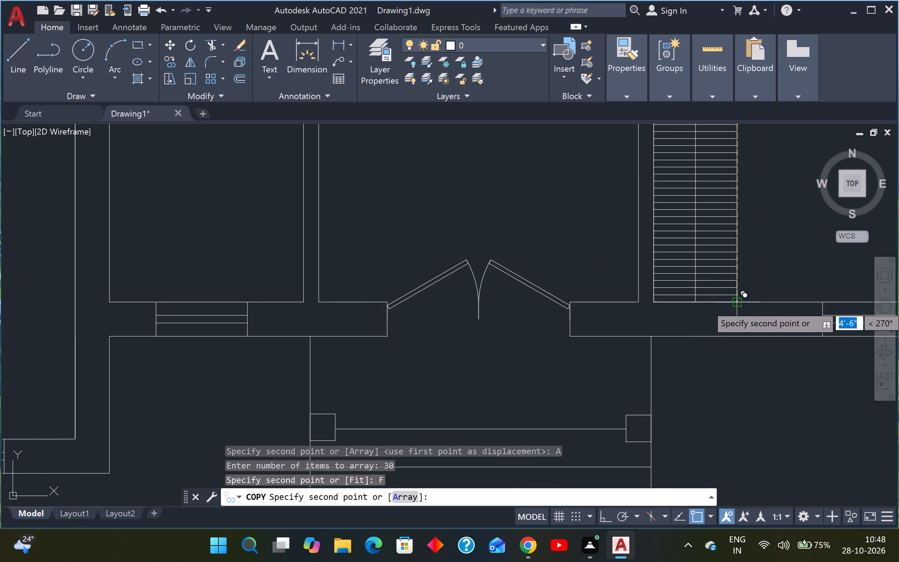
{"action": "left_click", "coordinate": [737, 304]}
{"action": "key", "text": "Escape"}
{"action": "scroll", "coordinate": [737, 304], "scroll_direction": "down", "scroll_amount": 3}
{"action": "scroll", "coordinate": [752, 288], "scroll_direction": "up", "scroll_amount": 1}
{"action": "middle_click_drag", "start_coordinate": [752, 288], "coordinate": [694, 308]}
{"action": "key", "text": "Escape"}
{"action": "key", "text": "Escape"}
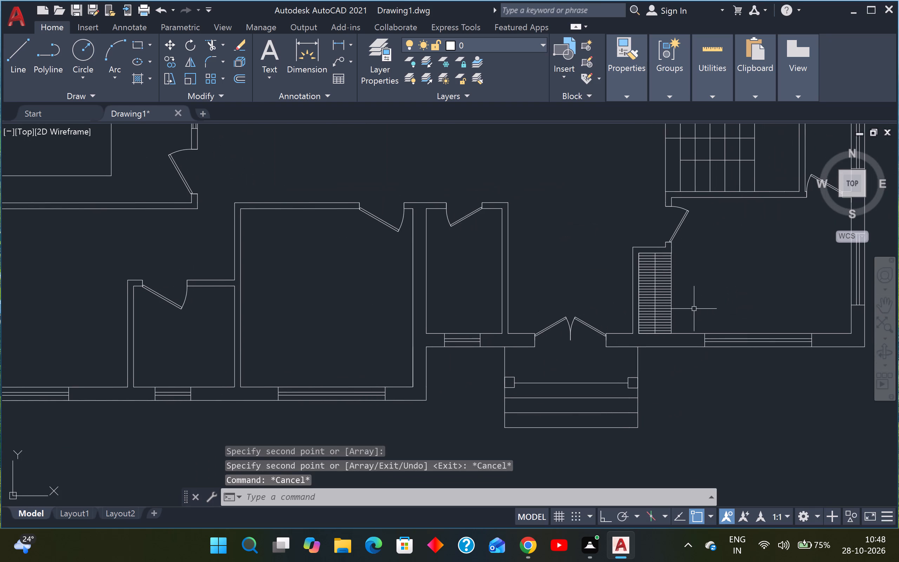
Offset the right and left long edges of the wardrobe outline inward by 3".
{"action": "type", "text": "O"}
{"action": "key", "text": "space"}
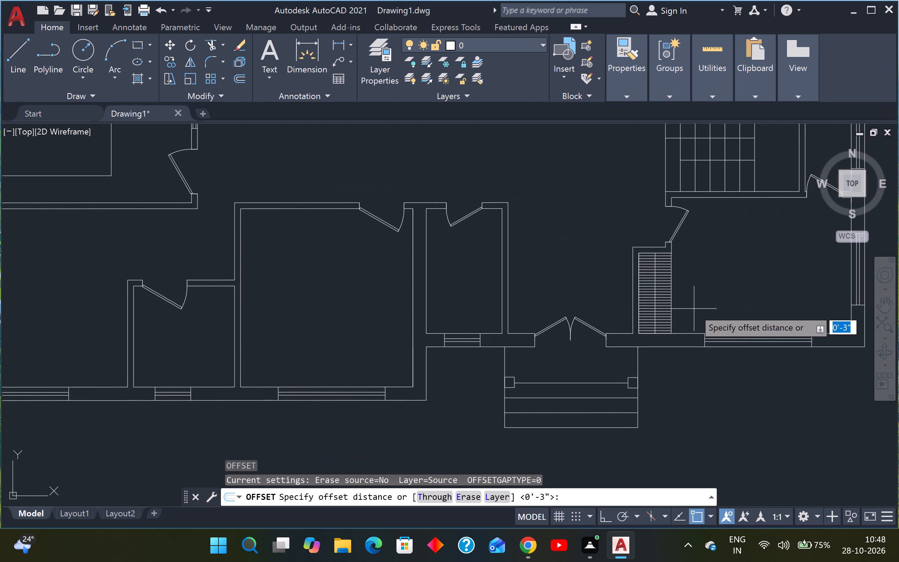
{"action": "key", "text": "Return"}
{"action": "scroll", "coordinate": [673, 314], "scroll_direction": "up", "scroll_amount": 3}
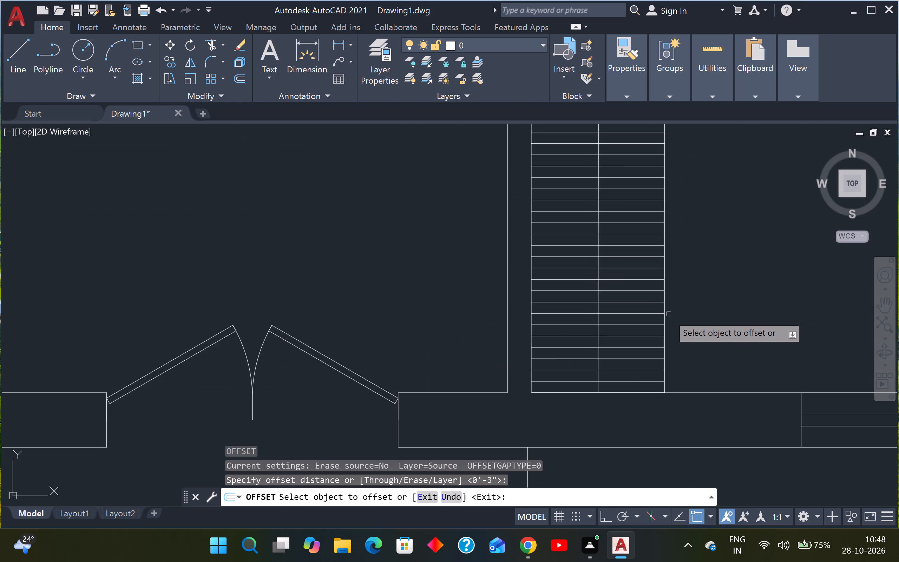
{"action": "scroll", "coordinate": [662, 299], "scroll_direction": "up", "scroll_amount": 2}
{"action": "left_click", "coordinate": [670, 314]}
{"action": "left_click", "coordinate": [624, 325]}
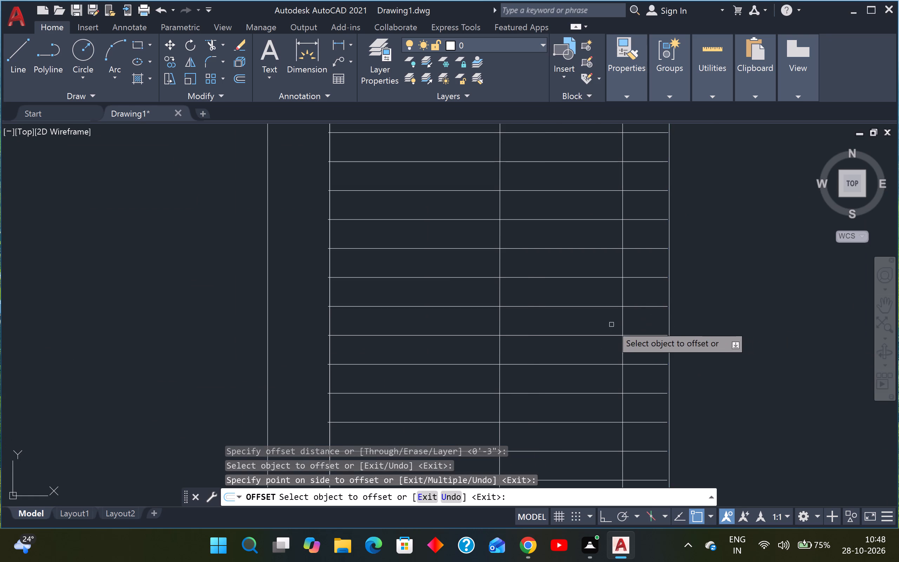
{"action": "scroll", "coordinate": [611, 325], "scroll_direction": "down", "scroll_amount": 2}
{"action": "scroll", "coordinate": [512, 324], "scroll_direction": "up", "scroll_amount": 2}
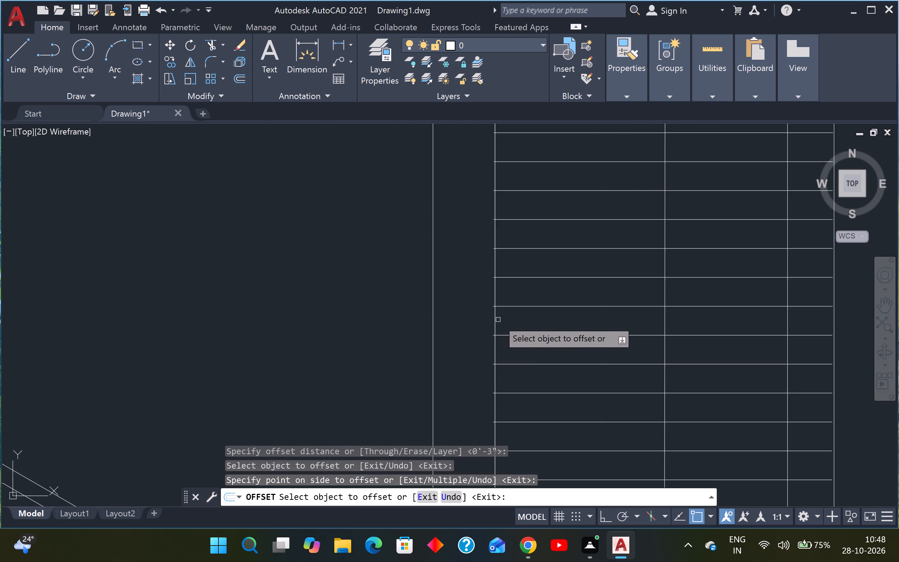
{"action": "left_click", "coordinate": [494, 321]}
{"action": "left_click", "coordinate": [551, 322]}
{"action": "scroll", "coordinate": [553, 322], "scroll_direction": "down", "scroll_amount": 4}
{"action": "key", "text": "Escape"}
{"action": "key", "text": "Escape"}
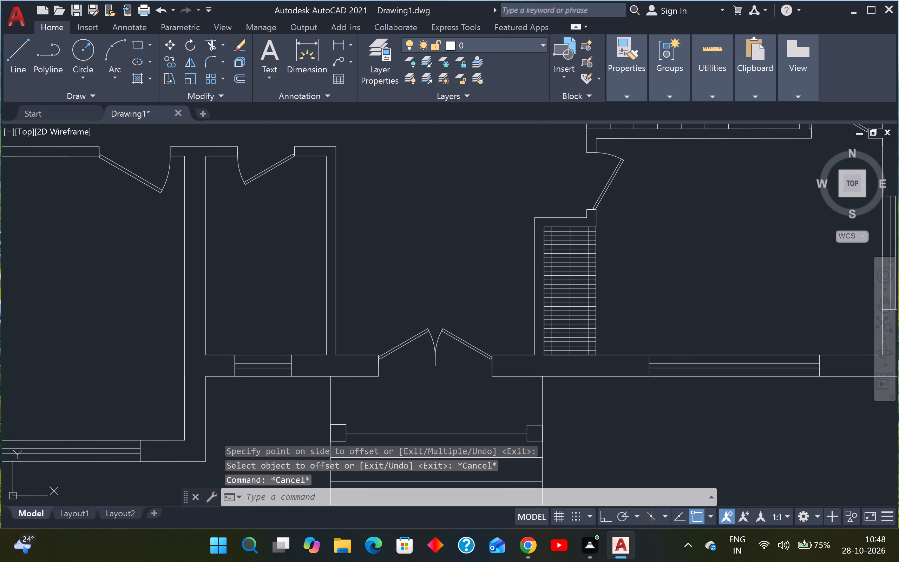
Trim the horizontal slat lines between the wardrobe's left edge and the adjacent offset line using a fence.
{"action": "key", "text": "t"}
{"action": "key", "text": "r"}
{"action": "key", "text": "space"}
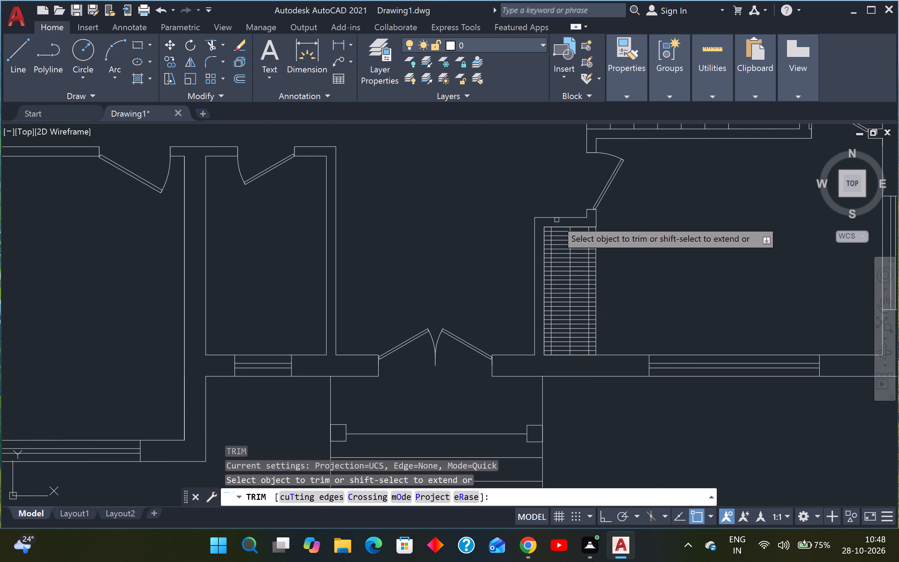
{"action": "scroll", "coordinate": [557, 220], "scroll_direction": "up", "scroll_amount": 4}
{"action": "left_click", "coordinate": [525, 243]}
{"action": "scroll", "coordinate": [525, 244], "scroll_direction": "down", "scroll_amount": 3}
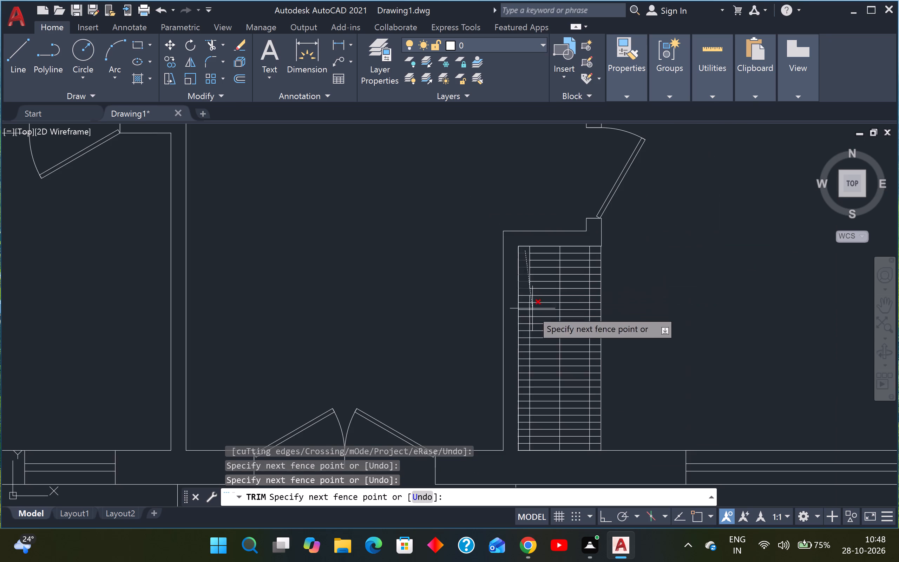
{"action": "scroll", "coordinate": [523, 447], "scroll_direction": "up", "scroll_amount": 3}
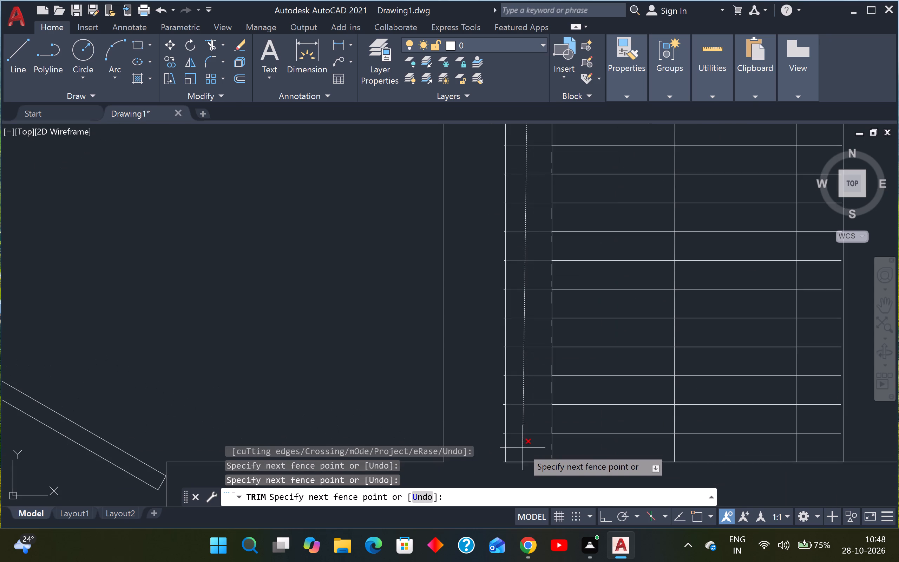
{"action": "left_click", "coordinate": [523, 448]}
{"action": "scroll", "coordinate": [499, 455], "scroll_direction": "up", "scroll_amount": 3}
{"action": "scroll", "coordinate": [497, 422], "scroll_direction": "down", "scroll_amount": 3}
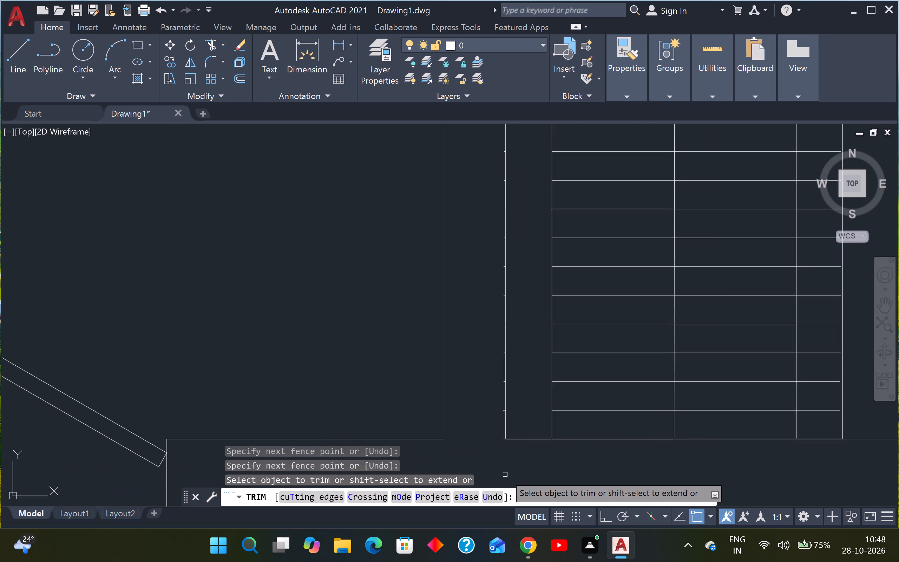
Trim the lowest slat stubs sticking out past the wardrobe's left edge, starting at its bottom-left corner.
{"action": "scroll", "coordinate": [503, 455], "scroll_direction": "up", "scroll_amount": 4}
{"action": "left_click", "coordinate": [513, 339]}
{"action": "left_click", "coordinate": [513, 359]}
{"action": "scroll", "coordinate": [510, 358], "scroll_direction": "down", "scroll_amount": 3}
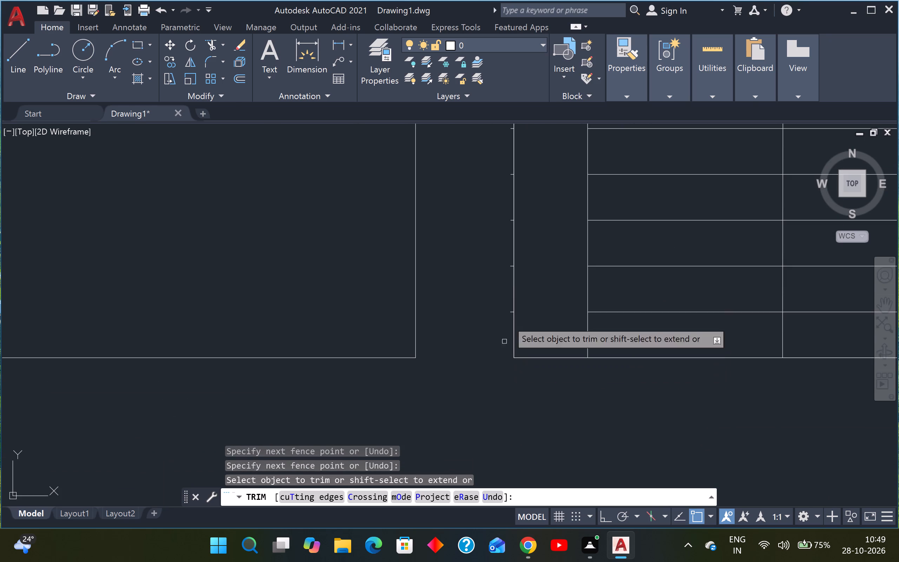
{"action": "scroll", "coordinate": [514, 283], "scroll_direction": "up", "scroll_amount": 2}
{"action": "scroll", "coordinate": [501, 243], "scroll_direction": "up", "scroll_amount": 3}
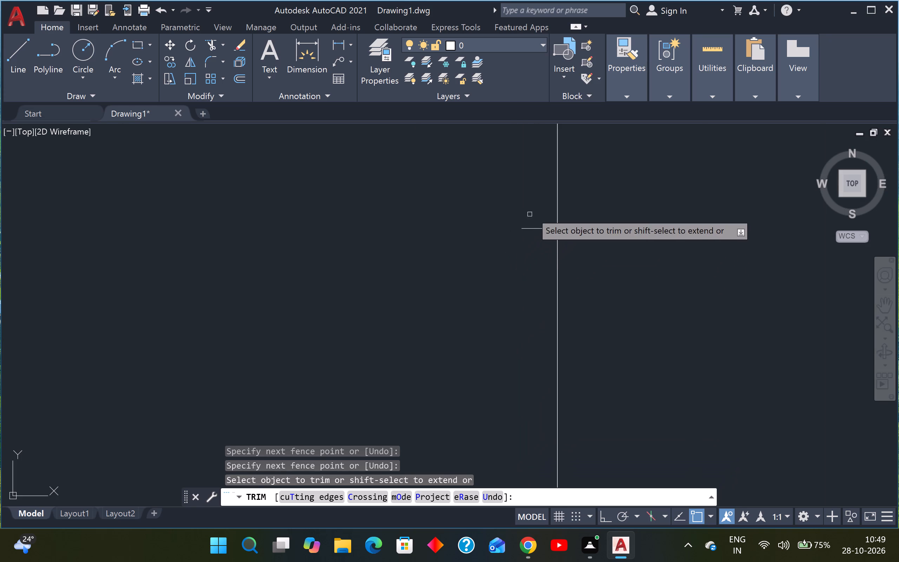
{"action": "left_click", "coordinate": [531, 211]}
{"action": "scroll", "coordinate": [544, 259], "scroll_direction": "down", "scroll_amount": 2}
{"action": "left_click", "coordinate": [544, 446]}
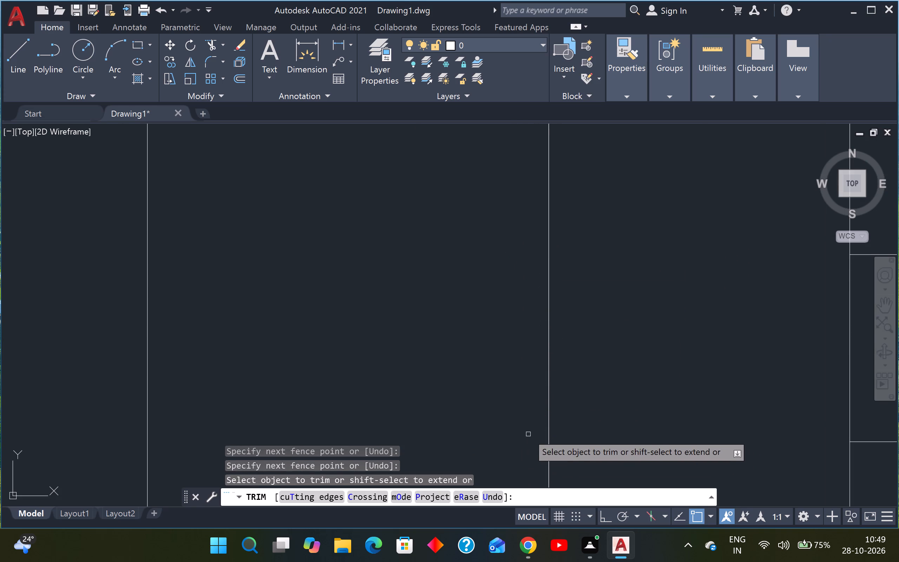
Trim further slat stubs outside the wardrobe's left edge in its lower part, using short fences.
{"action": "scroll", "coordinate": [524, 432], "scroll_direction": "down", "scroll_amount": 3}
{"action": "scroll", "coordinate": [525, 244], "scroll_direction": "up", "scroll_amount": 5}
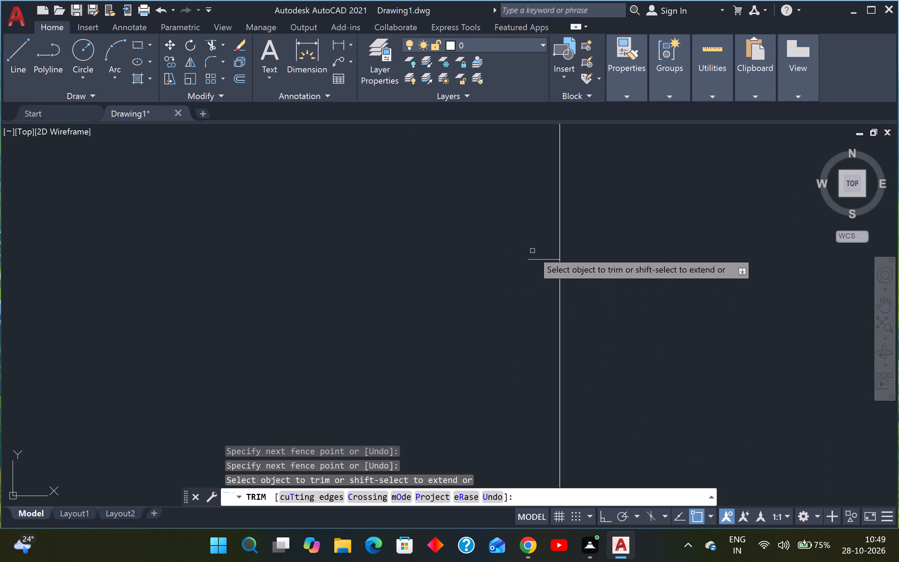
{"action": "left_click", "coordinate": [540, 247]}
{"action": "scroll", "coordinate": [534, 335], "scroll_direction": "down", "scroll_amount": 3}
{"action": "scroll", "coordinate": [526, 415], "scroll_direction": "up", "scroll_amount": 3}
{"action": "scroll", "coordinate": [526, 414], "scroll_direction": "down", "scroll_amount": 4}
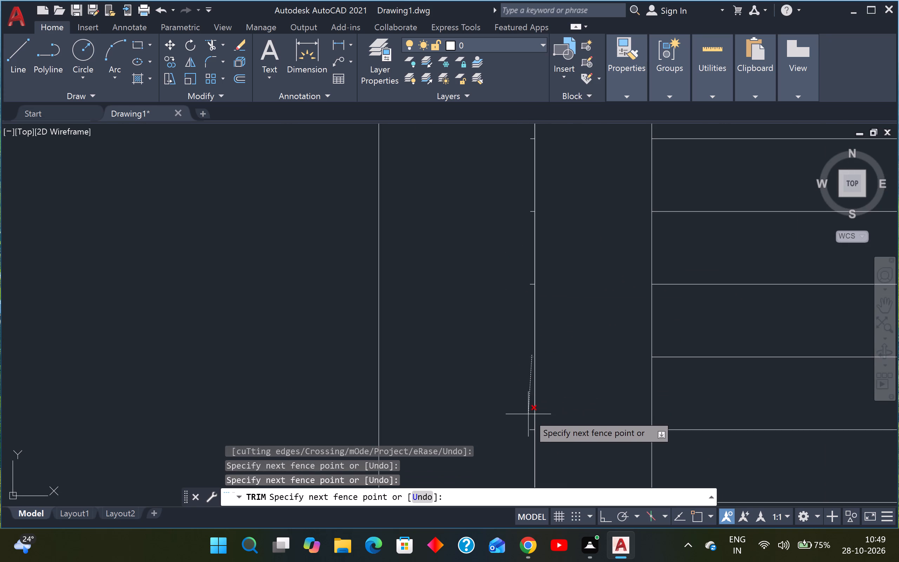
{"action": "scroll", "coordinate": [534, 437], "scroll_direction": "up", "scroll_amount": 4}
{"action": "left_click_drag", "start_coordinate": [532, 443], "coordinate": [532, 439]}
{"action": "scroll", "coordinate": [526, 416], "scroll_direction": "down", "scroll_amount": 5}
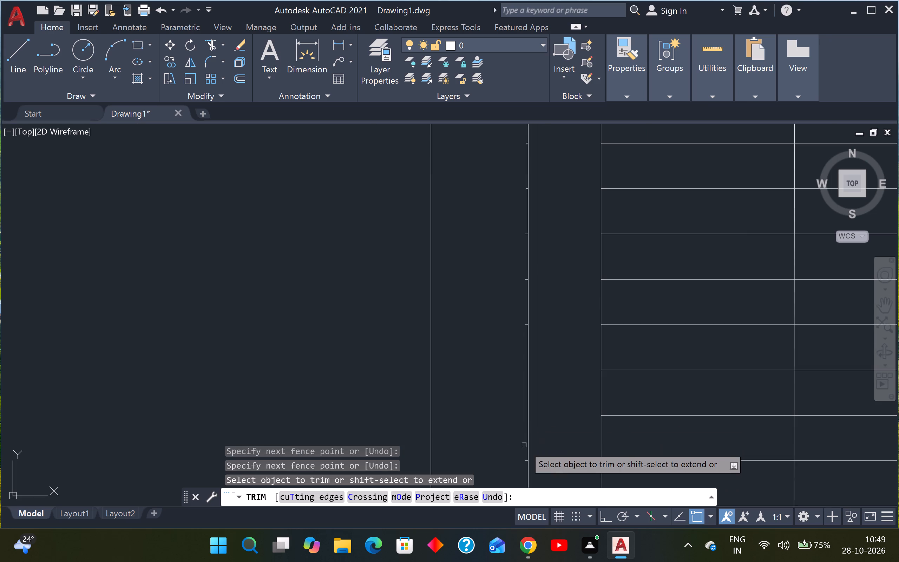
{"action": "scroll", "coordinate": [527, 423], "scroll_direction": "down", "scroll_amount": 3}
{"action": "scroll", "coordinate": [524, 442], "scroll_direction": "up", "scroll_amount": 4}
{"action": "scroll", "coordinate": [558, 383], "scroll_direction": "up", "scroll_amount": 3}
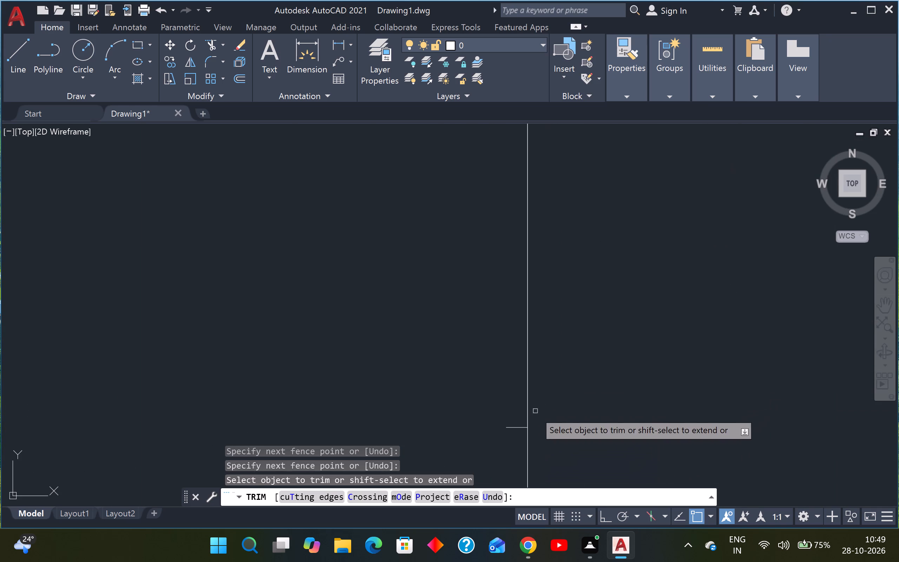
{"action": "left_click", "coordinate": [513, 417]}
{"action": "left_click_drag", "start_coordinate": [512, 453], "coordinate": [512, 449]}
Trim the uppermost run of slat stubs outside the wardrobe's left edge with a fence running down from near its top-left corner.
{"action": "scroll", "coordinate": [510, 429], "scroll_direction": "down", "scroll_amount": 7}
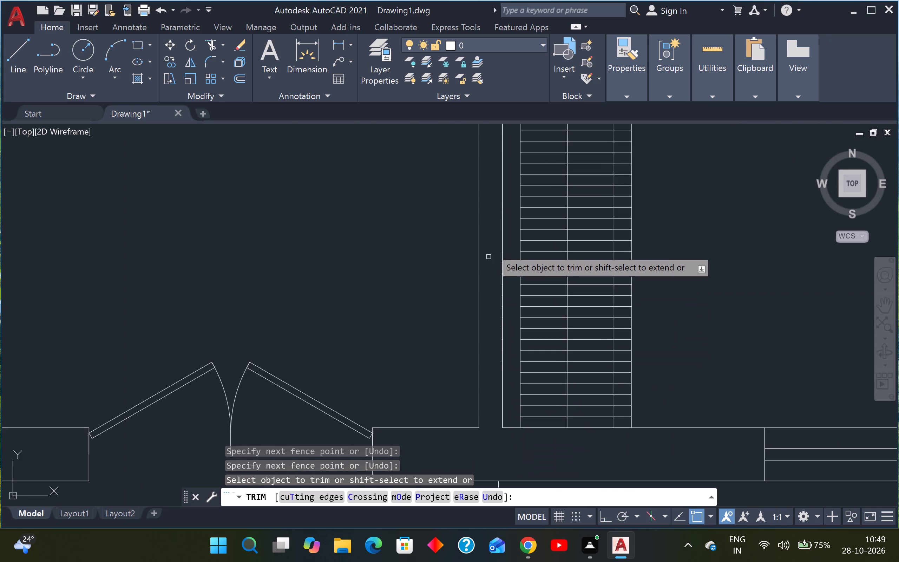
{"action": "scroll", "coordinate": [496, 250], "scroll_direction": "down", "scroll_amount": 2}
{"action": "scroll", "coordinate": [490, 193], "scroll_direction": "up", "scroll_amount": 7}
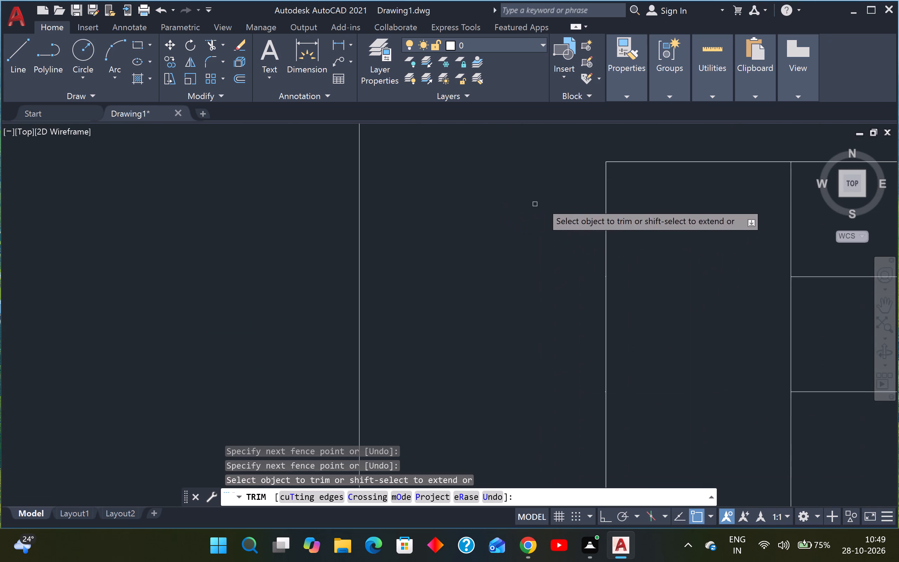
{"action": "scroll", "coordinate": [609, 161], "scroll_direction": "up", "scroll_amount": 2}
{"action": "scroll", "coordinate": [605, 167], "scroll_direction": "down", "scroll_amount": 4}
{"action": "scroll", "coordinate": [591, 378], "scroll_direction": "up", "scroll_amount": 3}
{"action": "scroll", "coordinate": [591, 378], "scroll_direction": "down", "scroll_amount": 2}
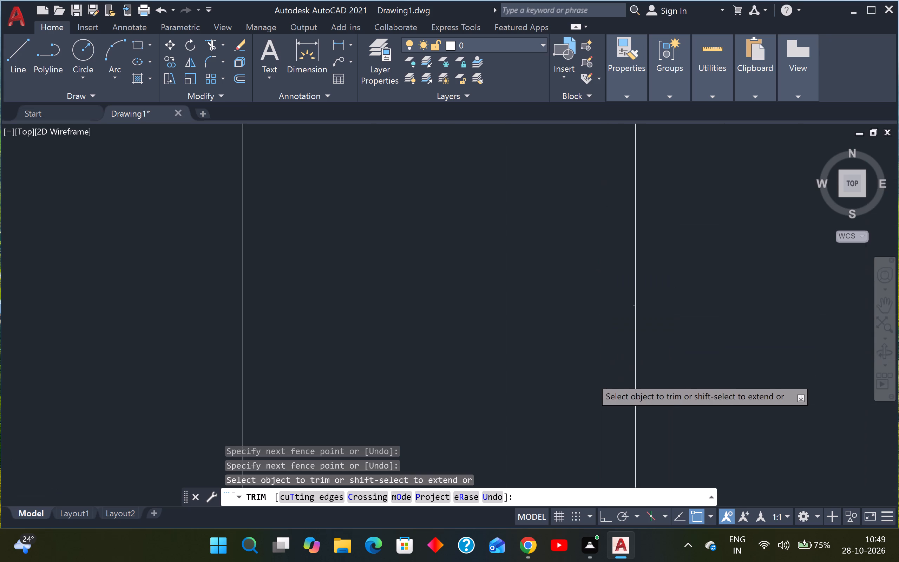
{"action": "scroll", "coordinate": [591, 378], "scroll_direction": "down", "scroll_amount": 1}
{"action": "scroll", "coordinate": [614, 437], "scroll_direction": "up", "scroll_amount": 3}
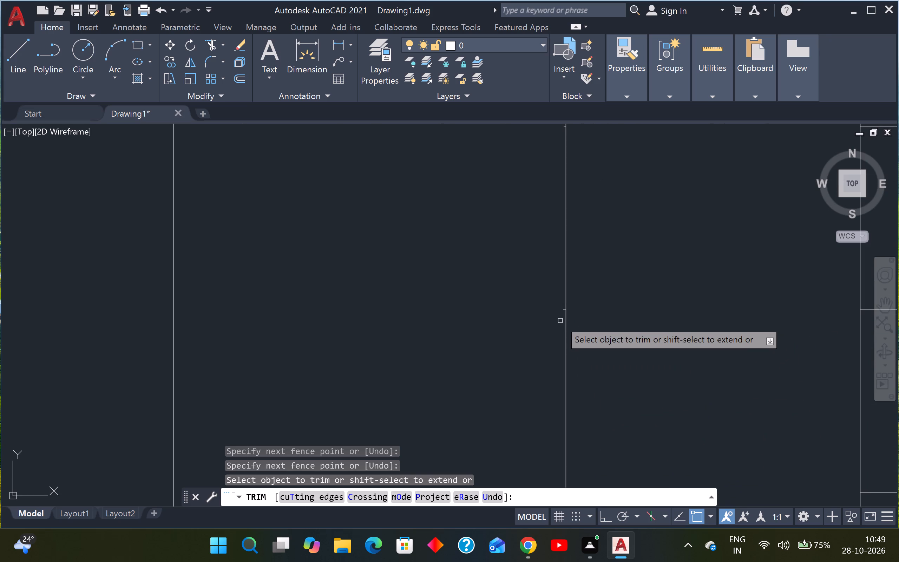
{"action": "scroll", "coordinate": [560, 321], "scroll_direction": "down", "scroll_amount": 1}
{"action": "scroll", "coordinate": [561, 185], "scroll_direction": "up", "scroll_amount": 2}
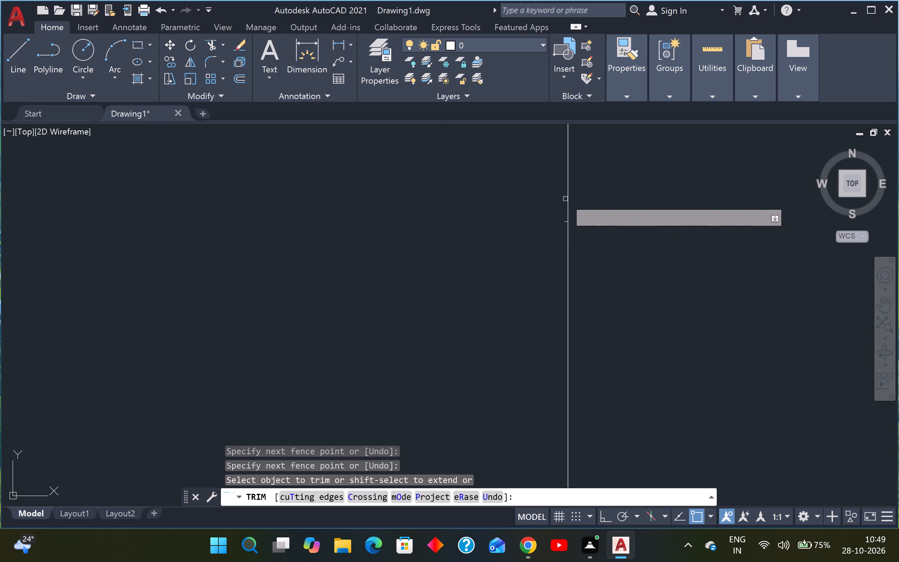
{"action": "scroll", "coordinate": [554, 213], "scroll_direction": "up", "scroll_amount": 4}
{"action": "left_click", "coordinate": [651, 205]}
{"action": "scroll", "coordinate": [635, 255], "scroll_direction": "down", "scroll_amount": 3}
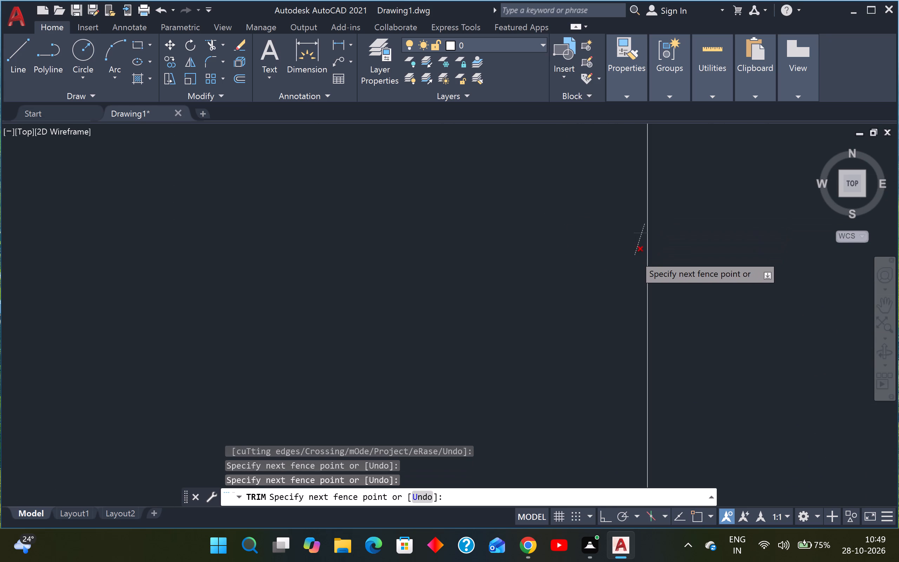
{"action": "scroll", "coordinate": [631, 287], "scroll_direction": "down", "scroll_amount": 4}
{"action": "scroll", "coordinate": [622, 369], "scroll_direction": "up", "scroll_amount": 3}
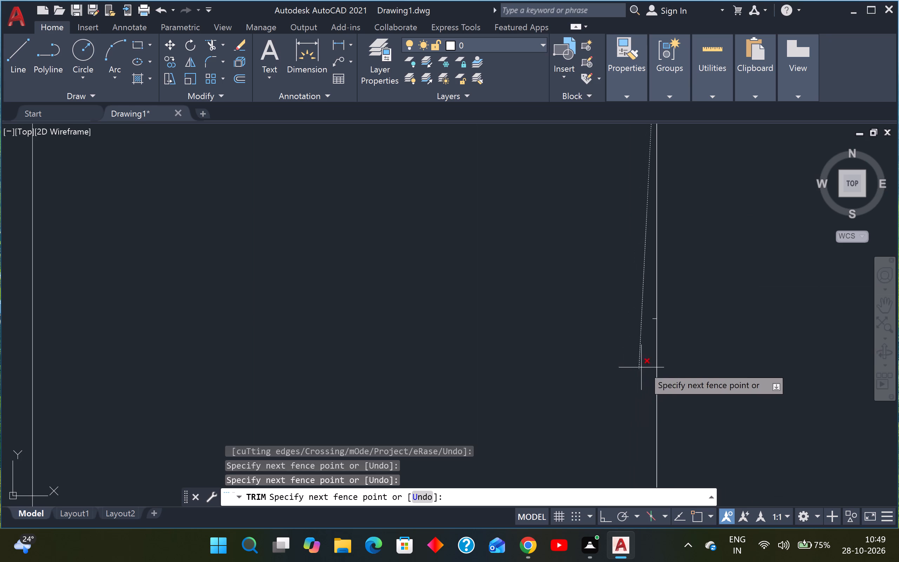
{"action": "scroll", "coordinate": [656, 356], "scroll_direction": "up", "scroll_amount": 4}
{"action": "scroll", "coordinate": [651, 355], "scroll_direction": "down", "scroll_amount": 6}
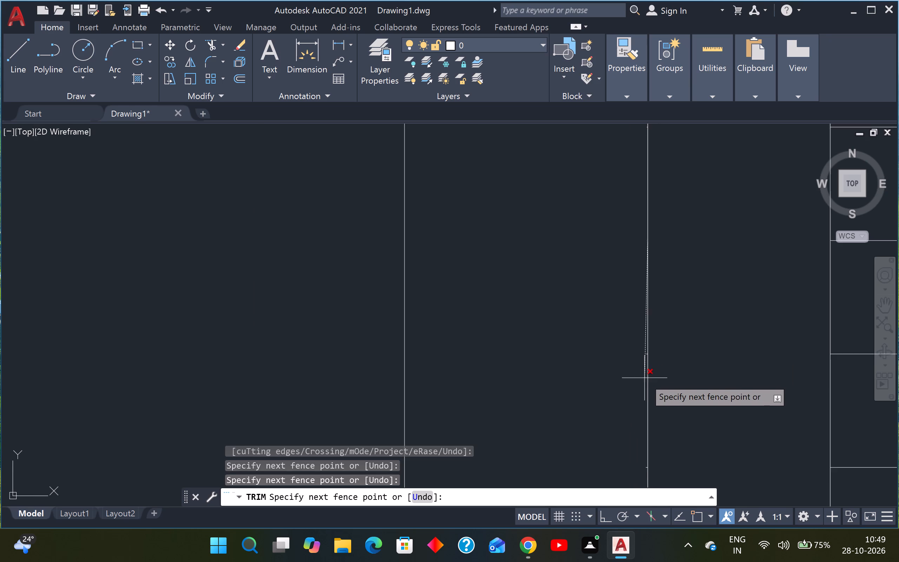
{"action": "scroll", "coordinate": [644, 383], "scroll_direction": "down", "scroll_amount": 3}
{"action": "scroll", "coordinate": [646, 421], "scroll_direction": "up", "scroll_amount": 7}
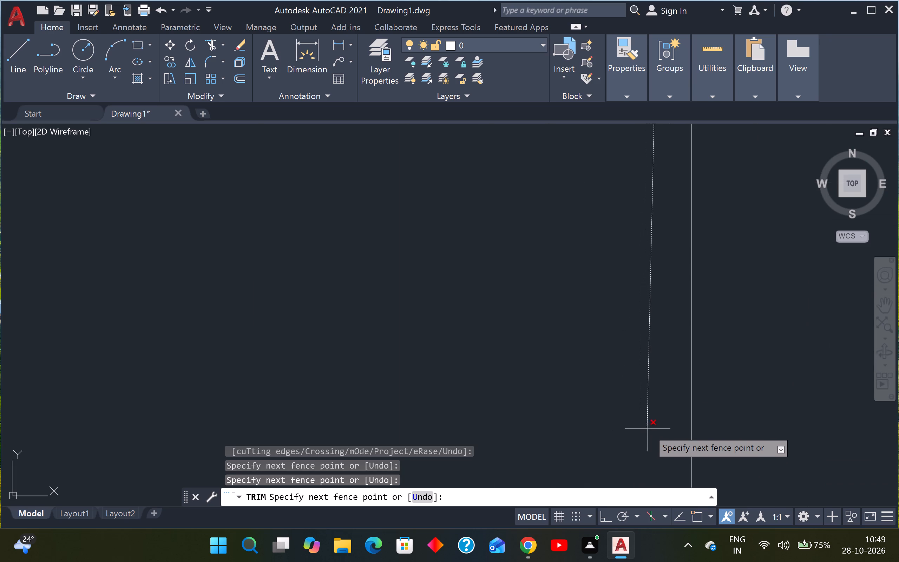
{"action": "scroll", "coordinate": [648, 429], "scroll_direction": "down", "scroll_amount": 3}
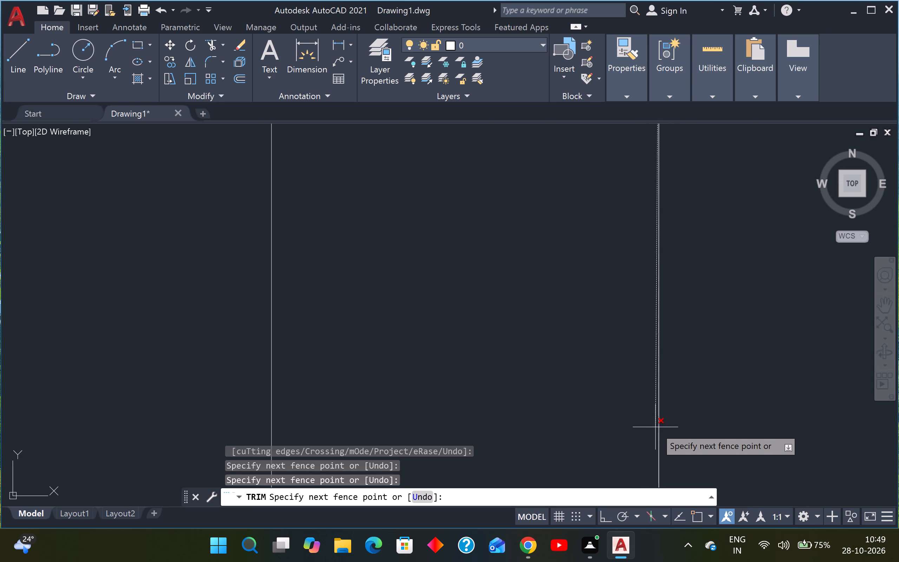
{"action": "left_click", "coordinate": [655, 427]}
Trim the following slat stubs below that run with short fences just outside the wardrobe's left edge.
{"action": "scroll", "coordinate": [654, 427], "scroll_direction": "down", "scroll_amount": 2}
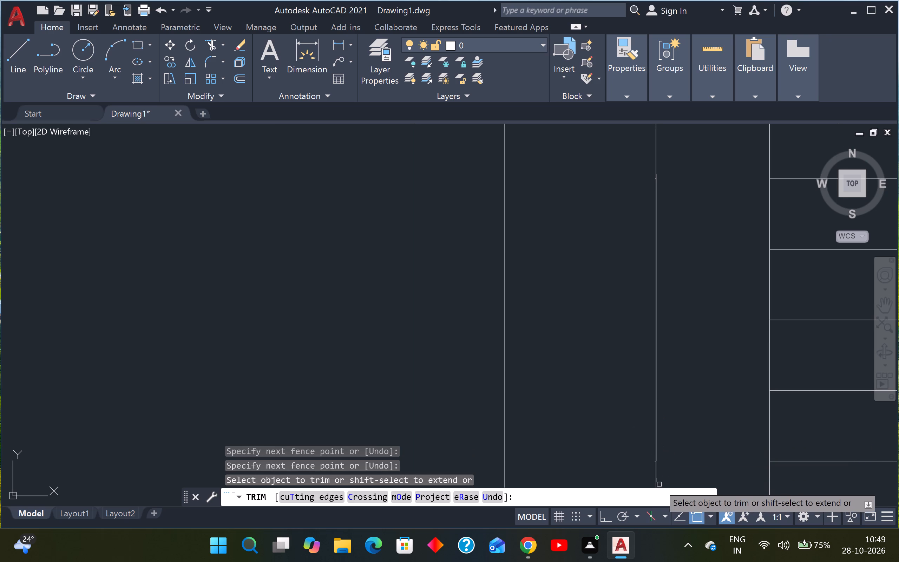
{"action": "scroll", "coordinate": [650, 471], "scroll_direction": "up", "scroll_amount": 3}
{"action": "scroll", "coordinate": [673, 433], "scroll_direction": "up", "scroll_amount": 3}
{"action": "left_click", "coordinate": [672, 422]}
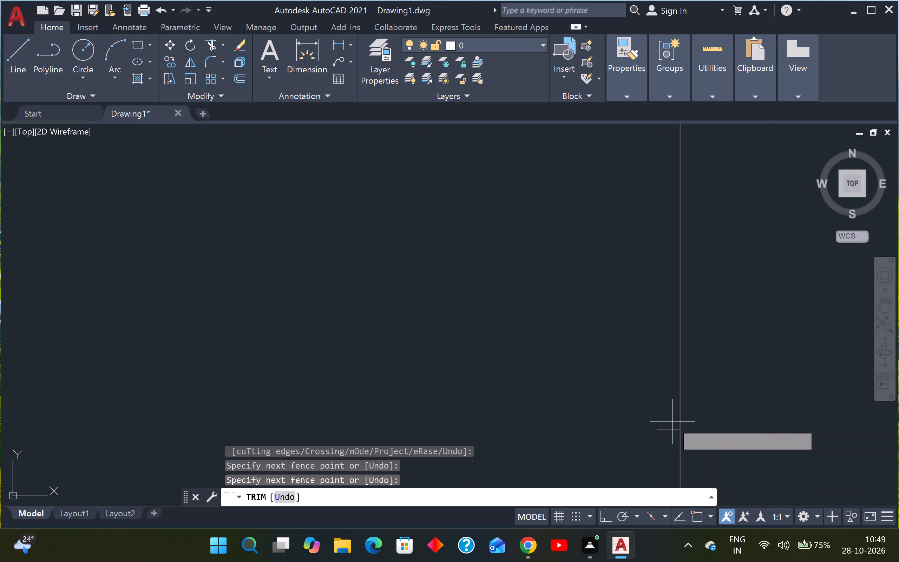
{"action": "left_click", "coordinate": [669, 439]}
{"action": "scroll", "coordinate": [650, 429], "scroll_direction": "down", "scroll_amount": 11}
{"action": "scroll", "coordinate": [646, 439], "scroll_direction": "up", "scroll_amount": 1}
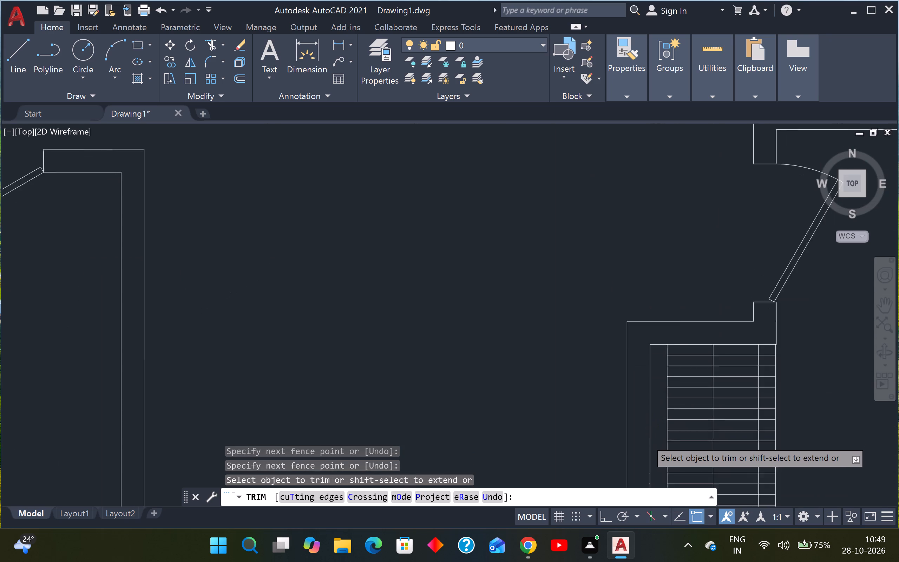
{"action": "scroll", "coordinate": [646, 439], "scroll_direction": "up", "scroll_amount": 6}
{"action": "scroll", "coordinate": [688, 412], "scroll_direction": "up", "scroll_amount": 4}
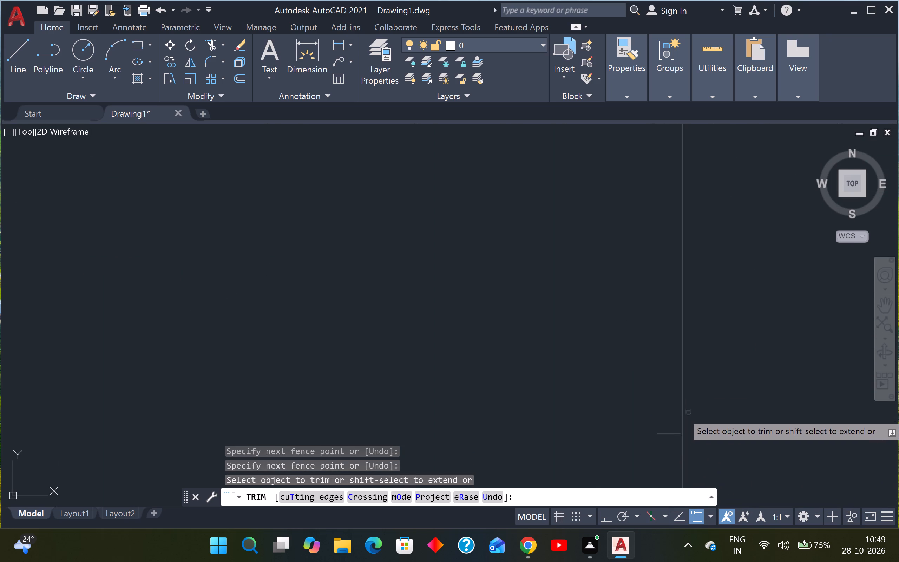
{"action": "left_click_drag", "start_coordinate": [667, 419], "coordinate": [667, 423]}
{"action": "left_click", "coordinate": [664, 438]}
{"action": "scroll", "coordinate": [660, 419], "scroll_direction": "down", "scroll_amount": 8}
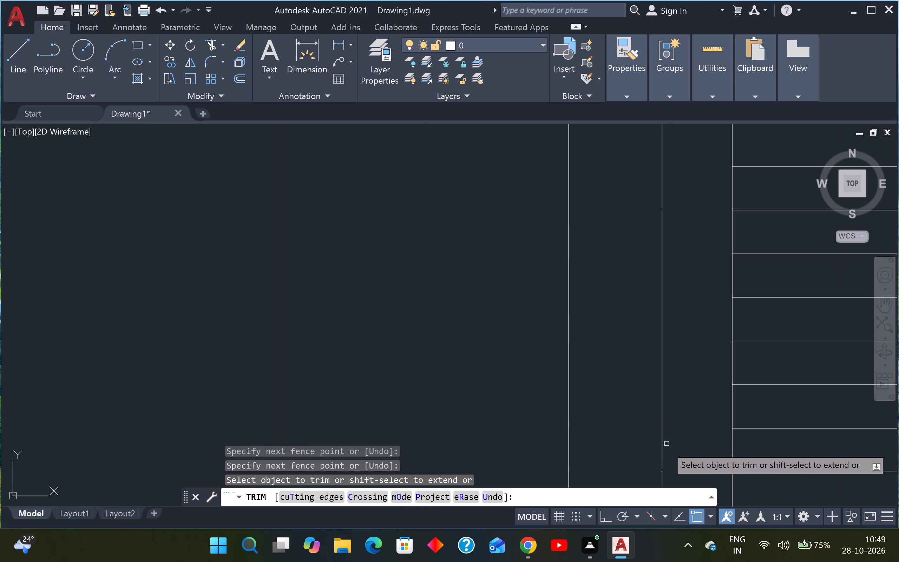
{"action": "scroll", "coordinate": [650, 477], "scroll_direction": "up", "scroll_amount": 3}
{"action": "scroll", "coordinate": [703, 459], "scroll_direction": "up", "scroll_amount": 4}
{"action": "scroll", "coordinate": [673, 430], "scroll_direction": "up", "scroll_amount": 3}
{"action": "left_click_drag", "start_coordinate": [662, 416], "coordinate": [660, 423]}
{"action": "left_click", "coordinate": [637, 458]}
{"action": "left_click", "coordinate": [658, 402]}
Trim the next group of slat stubs on the wardrobe's left edge with one longer downward fence.
{"action": "scroll", "coordinate": [646, 388], "scroll_direction": "down", "scroll_amount": 4}
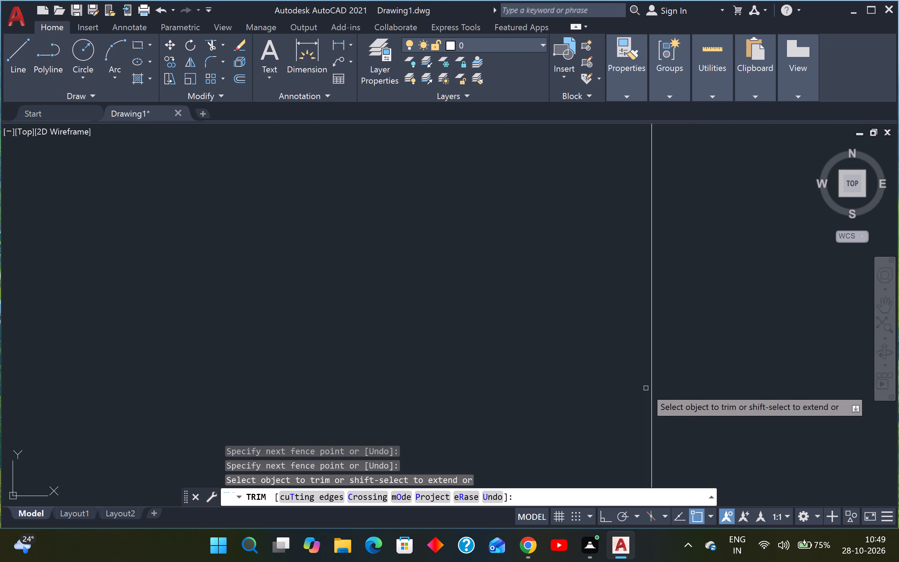
{"action": "scroll", "coordinate": [646, 388], "scroll_direction": "down", "scroll_amount": 9}
{"action": "scroll", "coordinate": [647, 440], "scroll_direction": "up", "scroll_amount": 4}
{"action": "scroll", "coordinate": [644, 359], "scroll_direction": "up", "scroll_amount": 1}
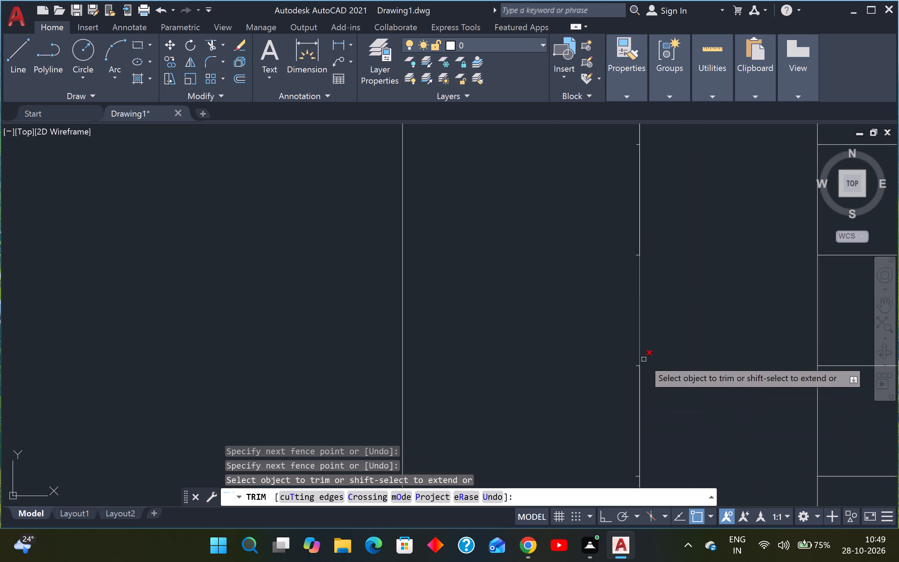
{"action": "middle_click_drag", "start_coordinate": [638, 177], "coordinate": [614, 303]}
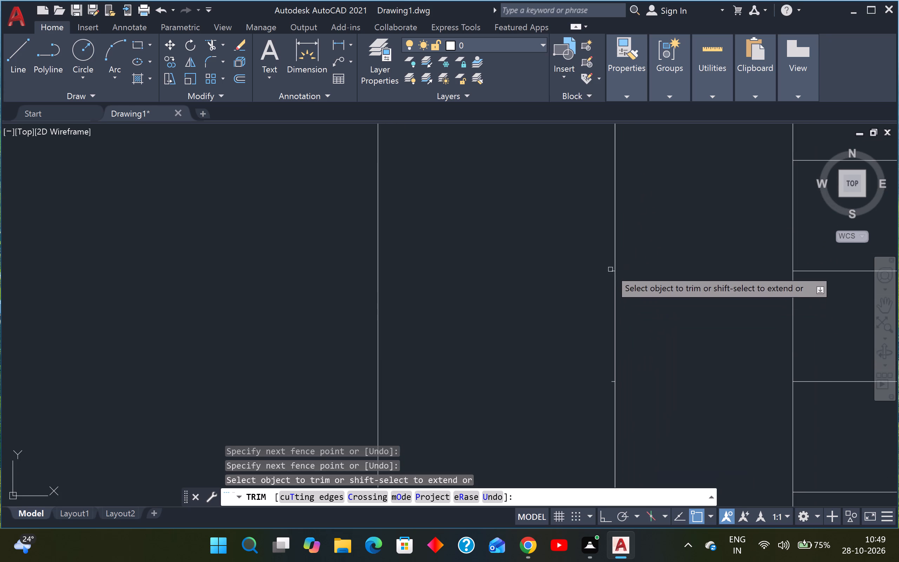
{"action": "scroll", "coordinate": [610, 269], "scroll_direction": "up", "scroll_amount": 4}
{"action": "left_click", "coordinate": [626, 266]}
{"action": "scroll", "coordinate": [624, 331], "scroll_direction": "down", "scroll_amount": 3}
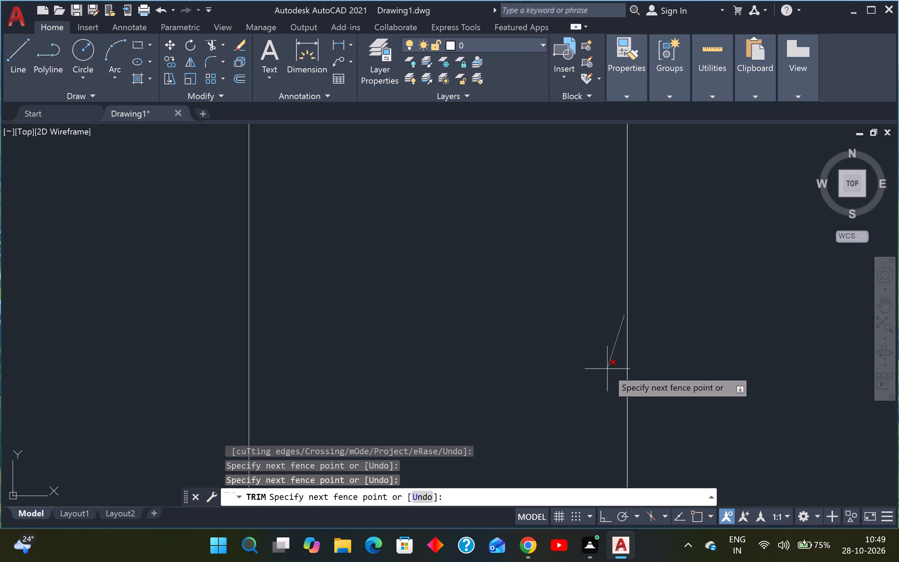
{"action": "scroll", "coordinate": [607, 369], "scroll_direction": "down", "scroll_amount": 3}
{"action": "scroll", "coordinate": [607, 402], "scroll_direction": "up", "scroll_amount": 4}
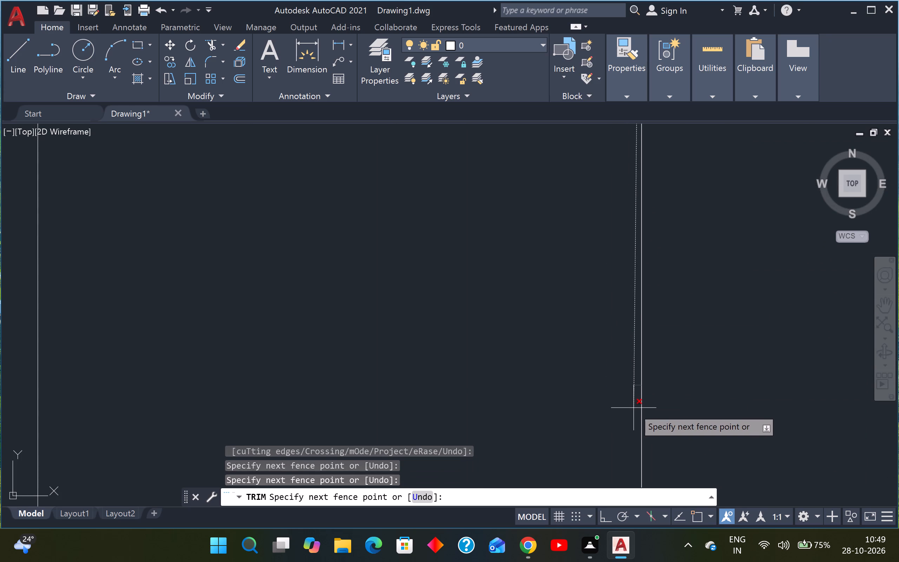
{"action": "left_click", "coordinate": [634, 407]}
Trim the slat stubs along the middle stretch of the wardrobe's left edge with a long downward fence.
{"action": "scroll", "coordinate": [632, 405], "scroll_direction": "down", "scroll_amount": 8}
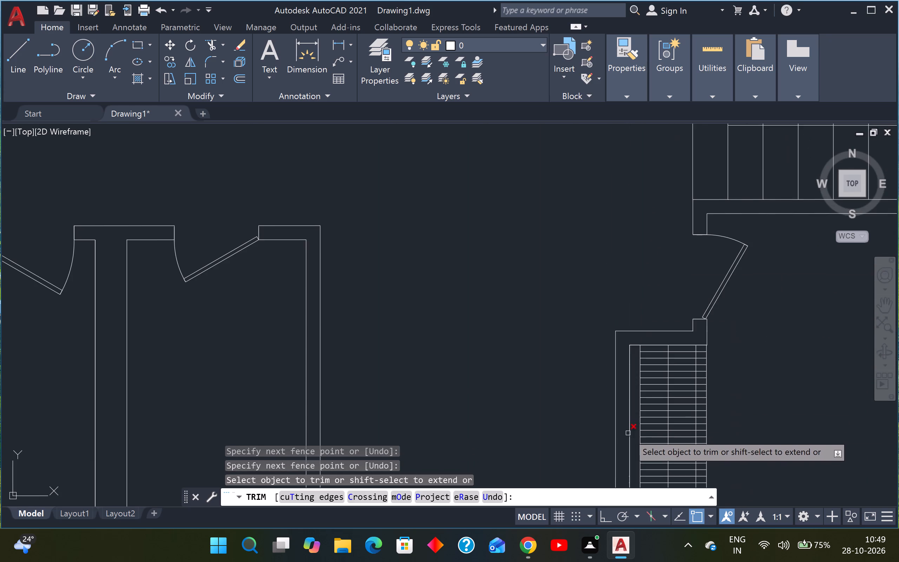
{"action": "scroll", "coordinate": [628, 433], "scroll_direction": "up", "scroll_amount": 3}
{"action": "scroll", "coordinate": [638, 399], "scroll_direction": "up", "scroll_amount": 7}
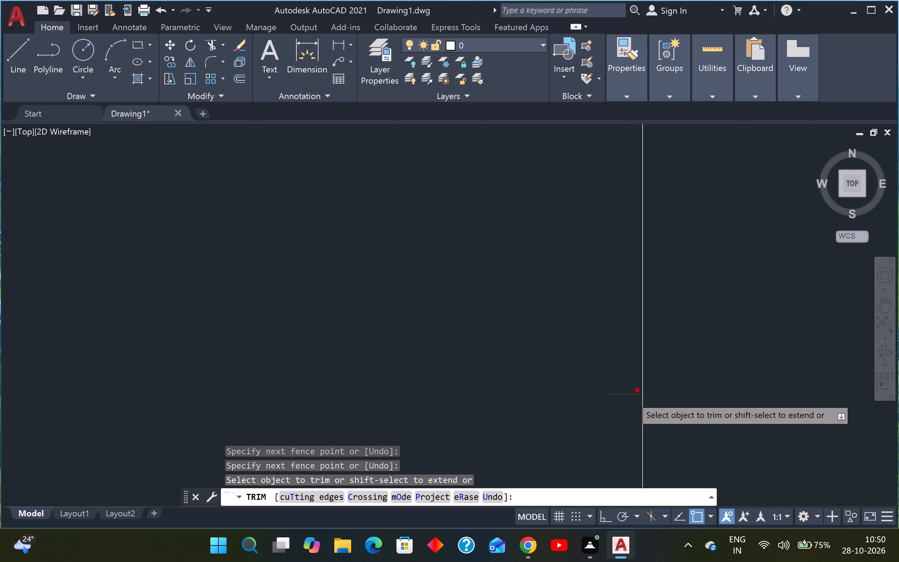
{"action": "scroll", "coordinate": [631, 396], "scroll_direction": "up", "scroll_amount": 2}
{"action": "left_click", "coordinate": [634, 360]}
{"action": "scroll", "coordinate": [627, 409], "scroll_direction": "down", "scroll_amount": 10}
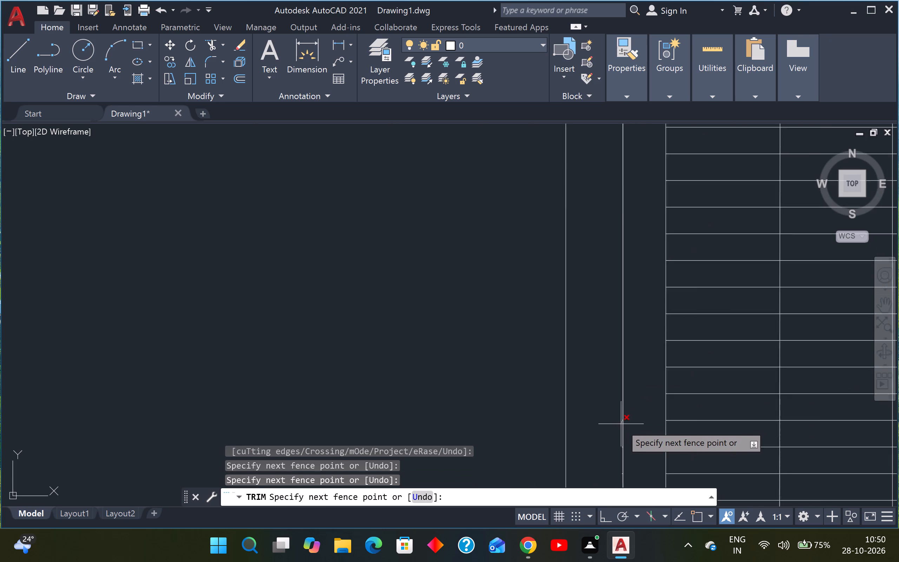
{"action": "scroll", "coordinate": [619, 466], "scroll_direction": "up", "scroll_amount": 2}
{"action": "middle_click_drag", "start_coordinate": [622, 452], "coordinate": [609, 361]}
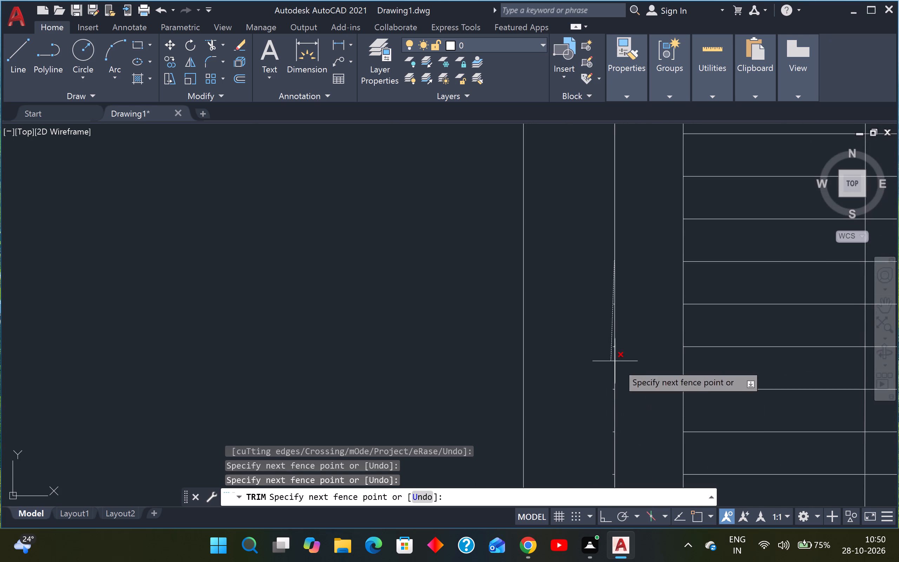
{"action": "scroll", "coordinate": [616, 409], "scroll_direction": "up", "scroll_amount": 2}
{"action": "scroll", "coordinate": [606, 438], "scroll_direction": "up", "scroll_amount": 3}
{"action": "middle_click_drag", "start_coordinate": [606, 437], "coordinate": [589, 372]}
{"action": "scroll", "coordinate": [590, 359], "scroll_direction": "down", "scroll_amount": 3}
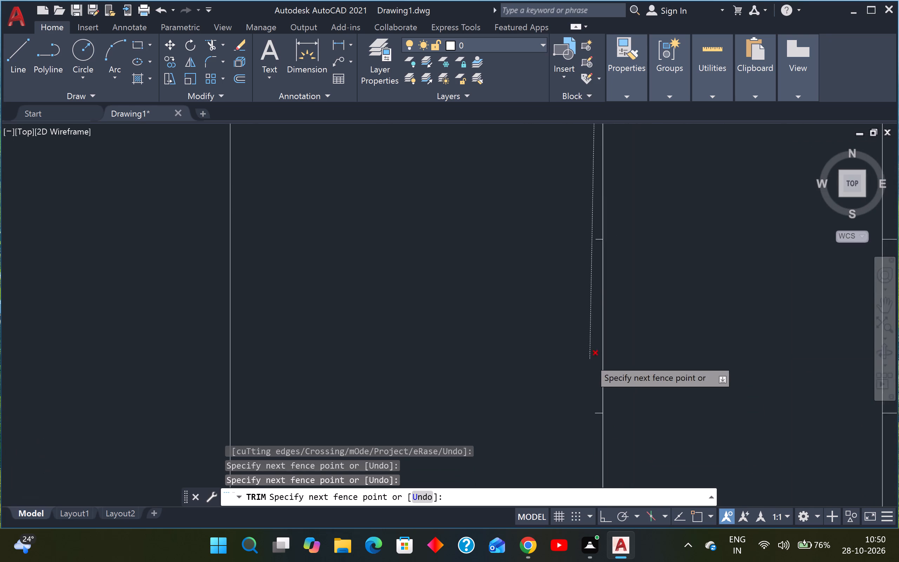
{"action": "scroll", "coordinate": [599, 420], "scroll_direction": "up", "scroll_amount": 3}
{"action": "left_click", "coordinate": [590, 420]}
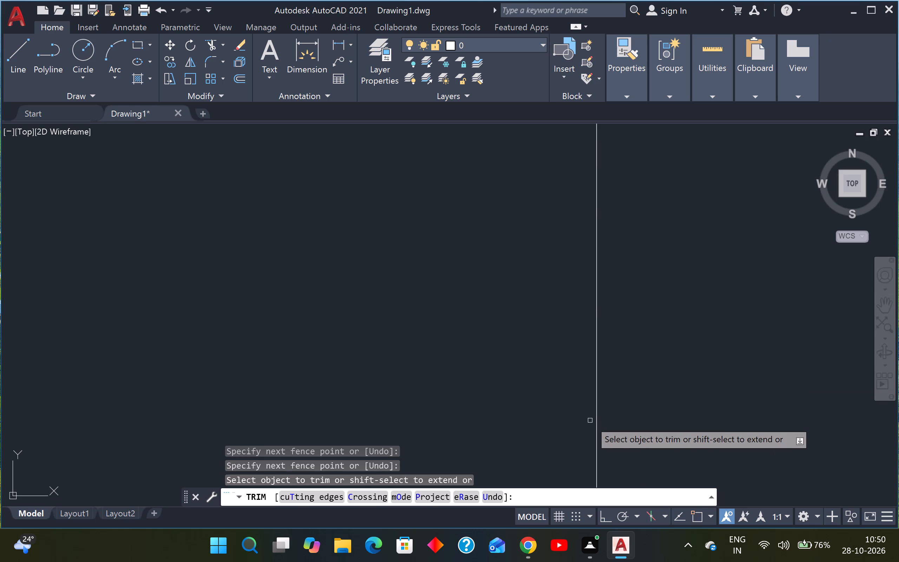
Trim the remaining slat stubs on the lower stretch of the wardrobe's left edge with one long downward fence.
{"action": "scroll", "coordinate": [586, 420], "scroll_direction": "down", "scroll_amount": 6}
{"action": "scroll", "coordinate": [578, 458], "scroll_direction": "up", "scroll_amount": 4}
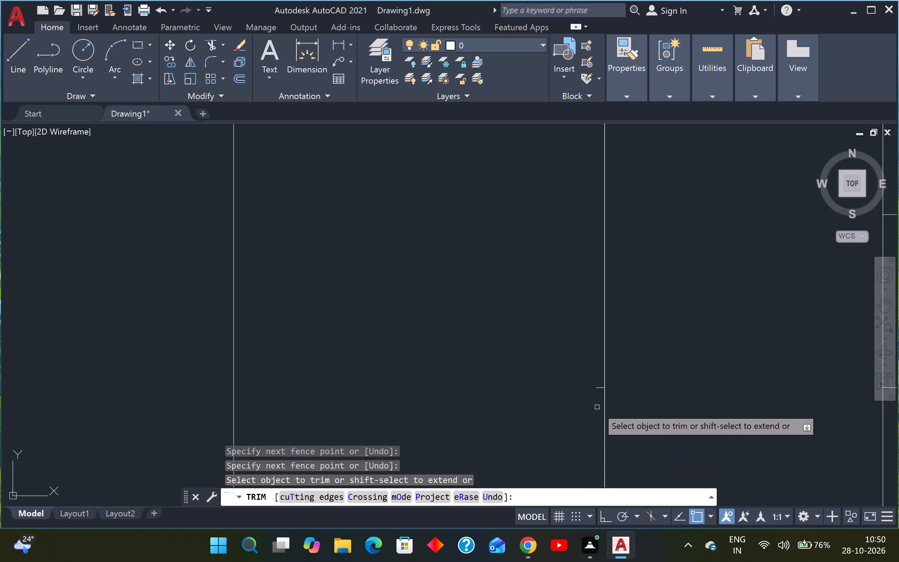
{"action": "scroll", "coordinate": [597, 398], "scroll_direction": "up", "scroll_amount": 3}
{"action": "left_click", "coordinate": [624, 338]}
{"action": "scroll", "coordinate": [617, 343], "scroll_direction": "down", "scroll_amount": 3}
{"action": "scroll", "coordinate": [613, 406], "scroll_direction": "down", "scroll_amount": 1}
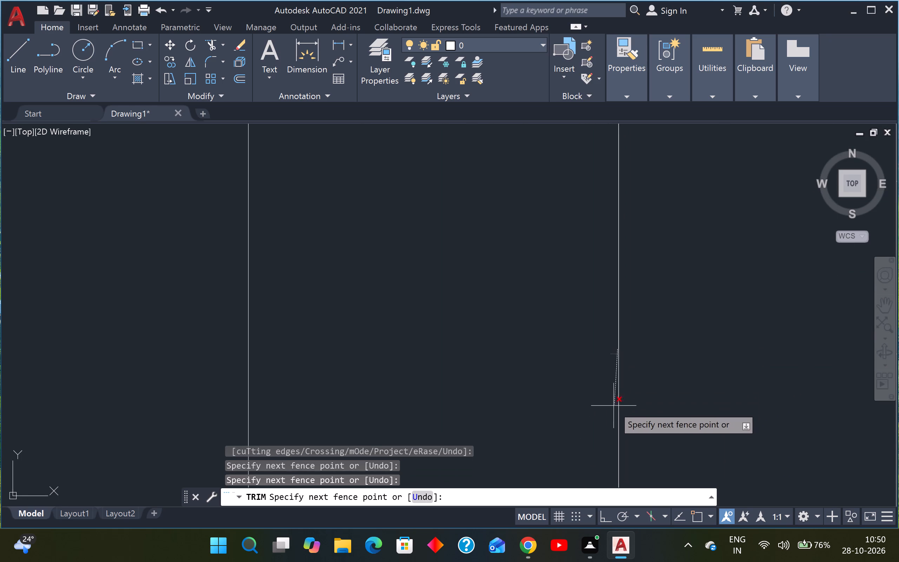
{"action": "scroll", "coordinate": [613, 406], "scroll_direction": "down", "scroll_amount": 5}
{"action": "scroll", "coordinate": [607, 445], "scroll_direction": "up", "scroll_amount": 4}
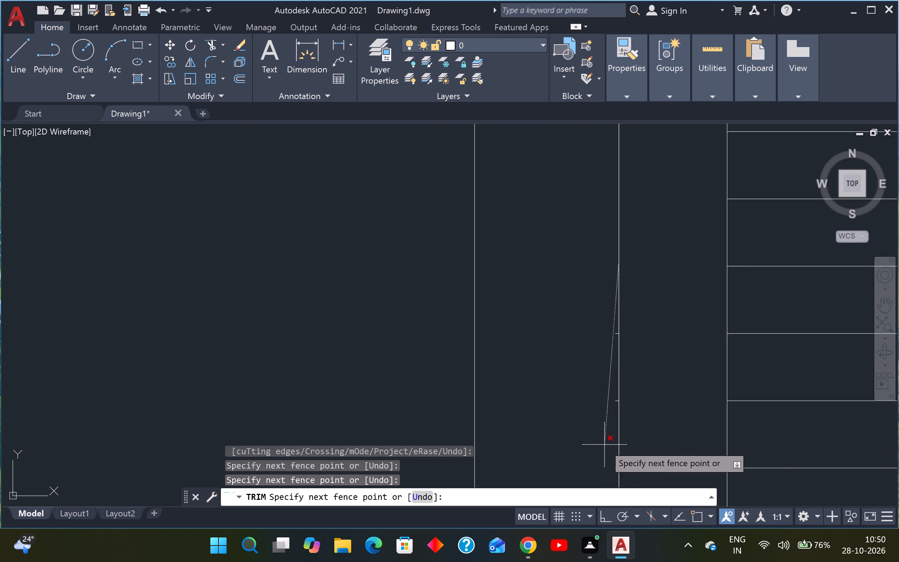
{"action": "scroll", "coordinate": [604, 444], "scroll_direction": "down", "scroll_amount": 7}
{"action": "scroll", "coordinate": [605, 477], "scroll_direction": "up", "scroll_amount": 8}
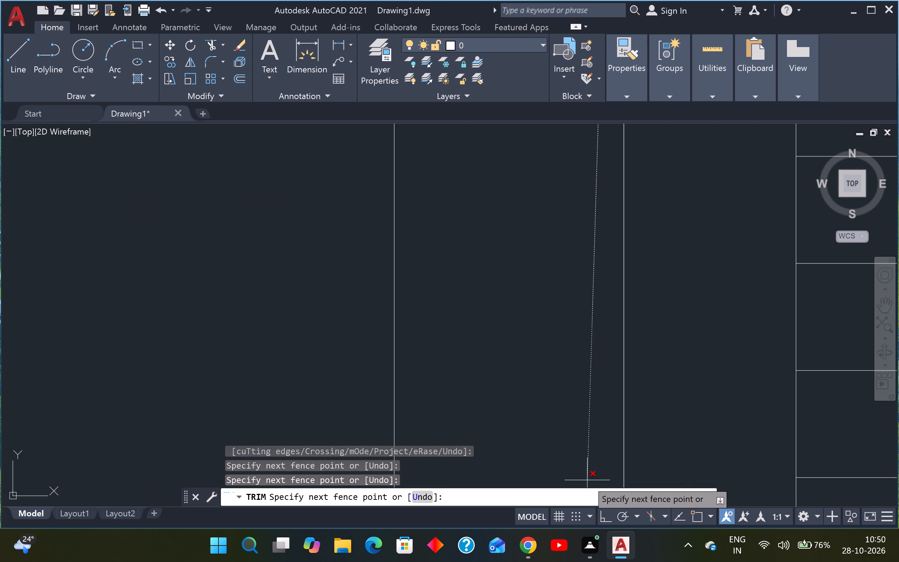
{"action": "scroll", "coordinate": [587, 480], "scroll_direction": "down", "scroll_amount": 3}
{"action": "scroll", "coordinate": [592, 386], "scroll_direction": "up", "scroll_amount": 3}
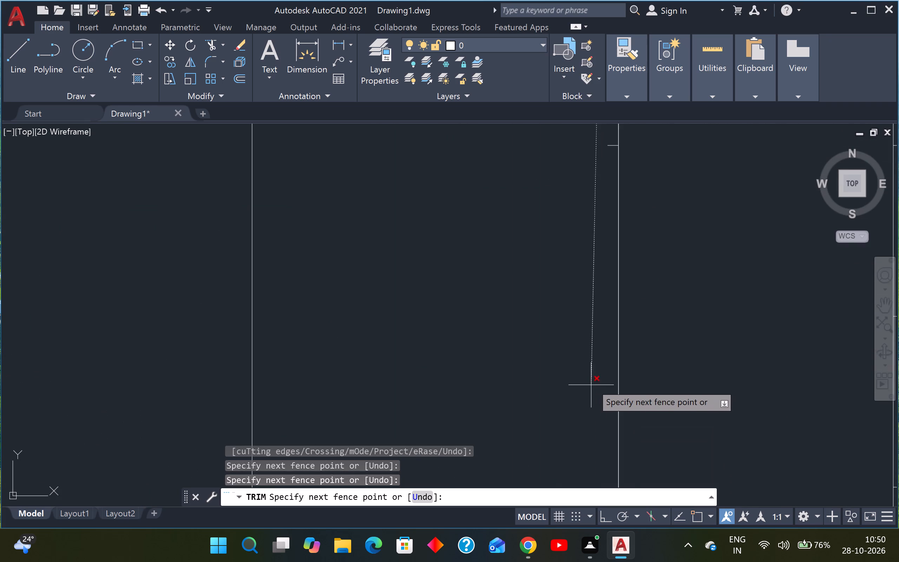
{"action": "scroll", "coordinate": [592, 383], "scroll_direction": "up", "scroll_amount": 2}
{"action": "middle_click_drag", "start_coordinate": [597, 372], "coordinate": [576, 497]}
{"action": "scroll", "coordinate": [585, 471], "scroll_direction": "down", "scroll_amount": 1}
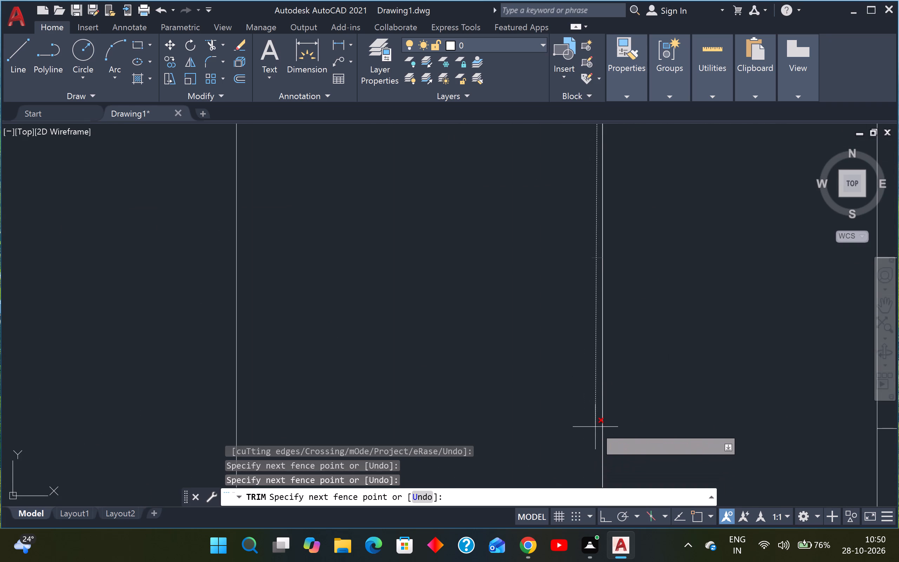
{"action": "left_click", "coordinate": [595, 426]}
{"action": "scroll", "coordinate": [591, 420], "scroll_direction": "down", "scroll_amount": 4}
{"action": "scroll", "coordinate": [617, 386], "scroll_direction": "down", "scroll_amount": 3}
{"action": "key", "text": "Escape"}
{"action": "key", "text": "Escape"}
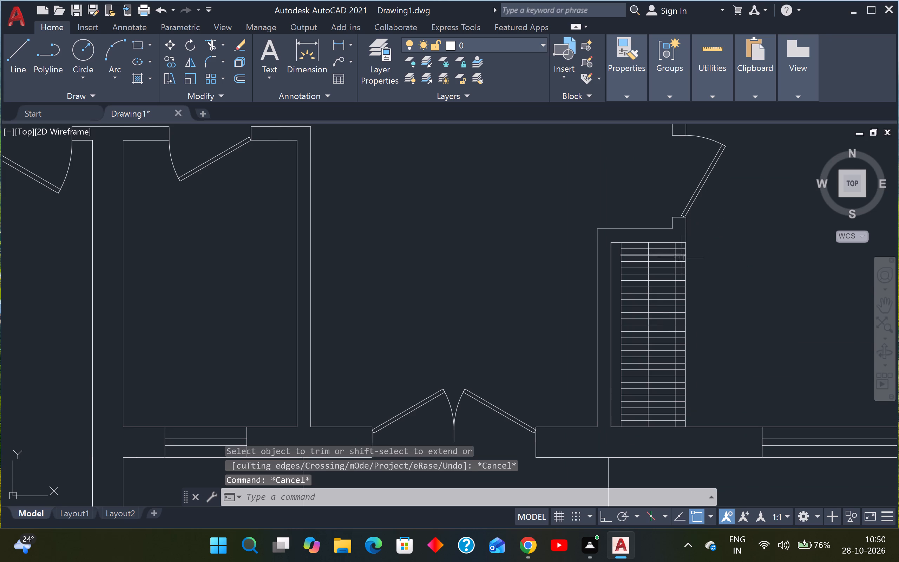
Trim the slat ends between the wardrobe's right inner vertical line and its outer edge with a full-height fence.
{"action": "key", "text": "space"}
{"action": "scroll", "coordinate": [674, 260], "scroll_direction": "up", "scroll_amount": 3}
{"action": "left_click", "coordinate": [692, 217]}
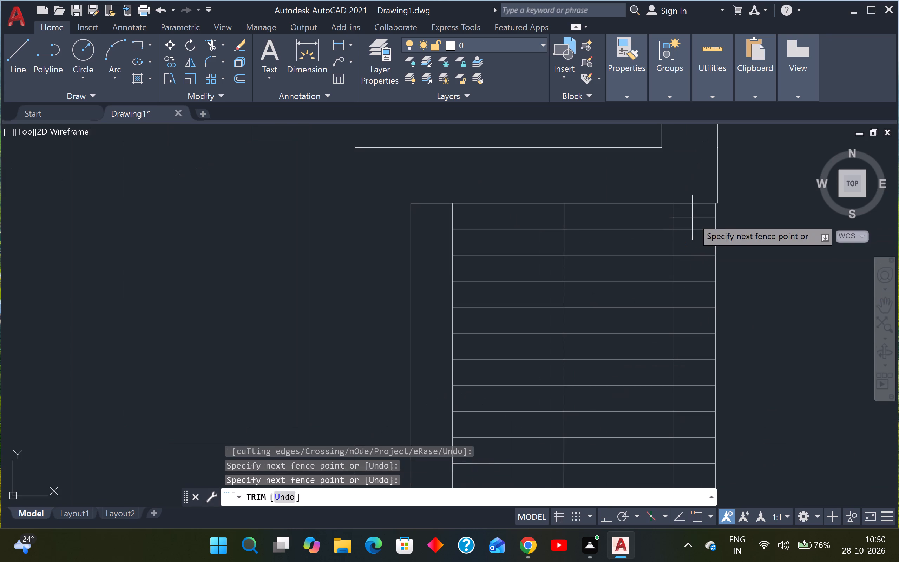
{"action": "scroll", "coordinate": [692, 227], "scroll_direction": "down", "scroll_amount": 3}
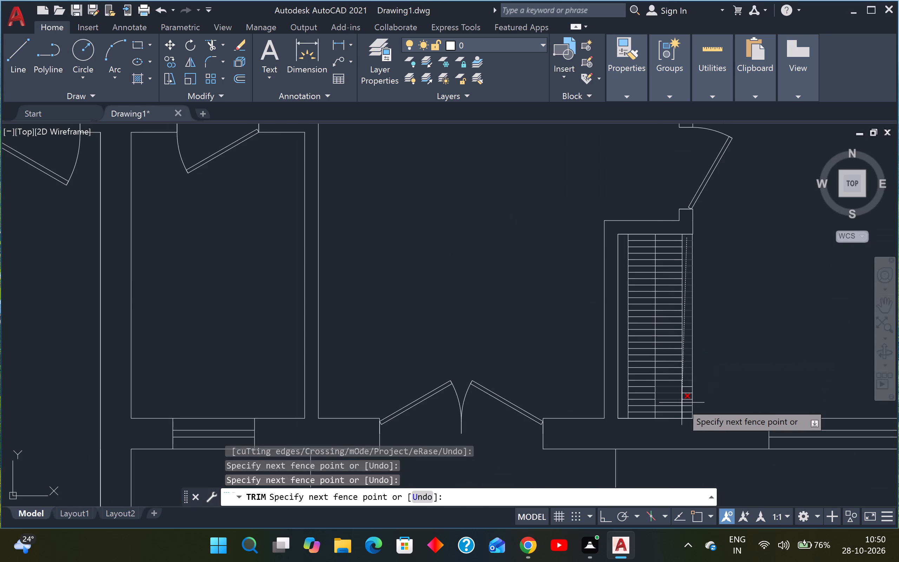
{"action": "scroll", "coordinate": [685, 415], "scroll_direction": "up", "scroll_amount": 1}
{"action": "left_click", "coordinate": [689, 415]}
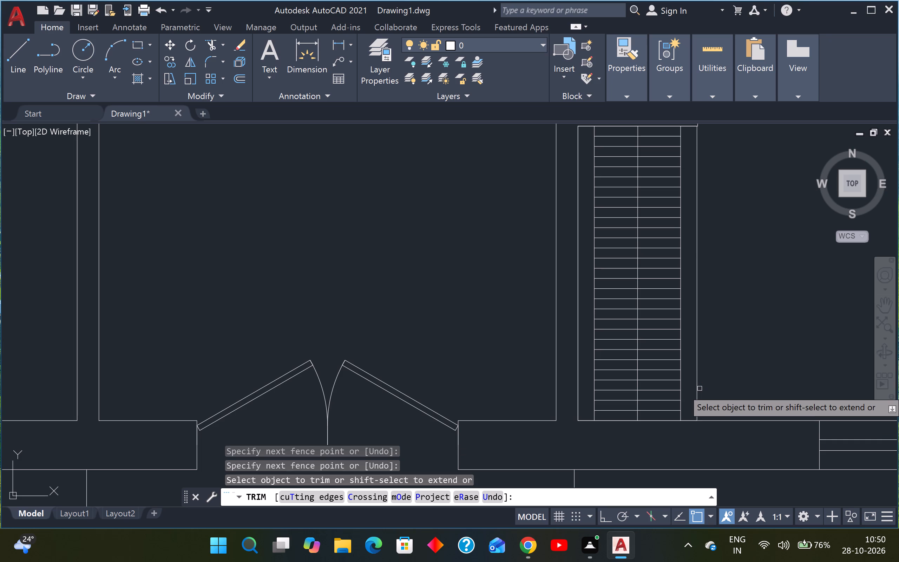
Trim both halves of the wardrobe's lowest slat and the bottom ends of its left and right inner vertical lines.
{"action": "scroll", "coordinate": [615, 411], "scroll_direction": "up", "scroll_amount": 3}
{"action": "left_click_drag", "start_coordinate": [563, 424], "coordinate": [559, 421]}
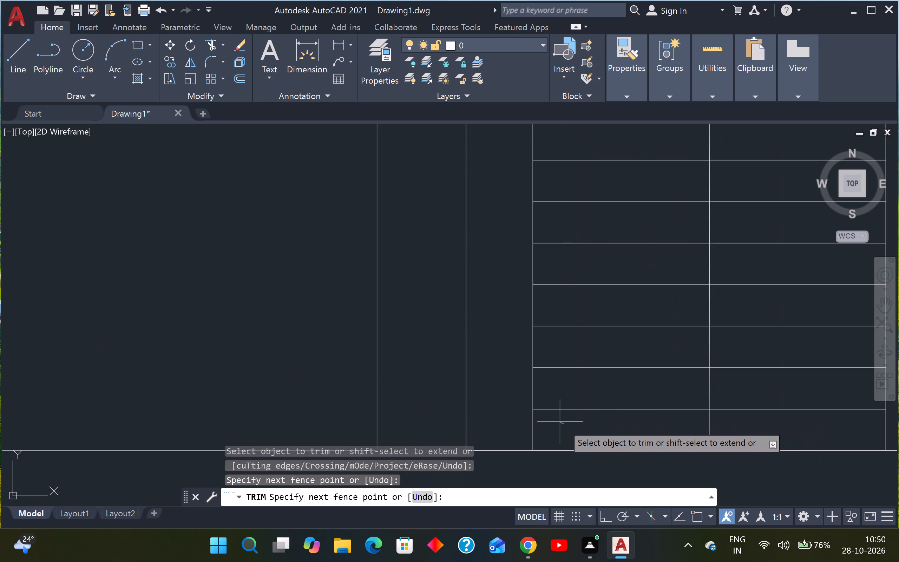
{"action": "left_click", "coordinate": [513, 431]}
{"action": "left_click_drag", "start_coordinate": [555, 423], "coordinate": [555, 418]}
{"action": "left_click", "coordinate": [574, 388]}
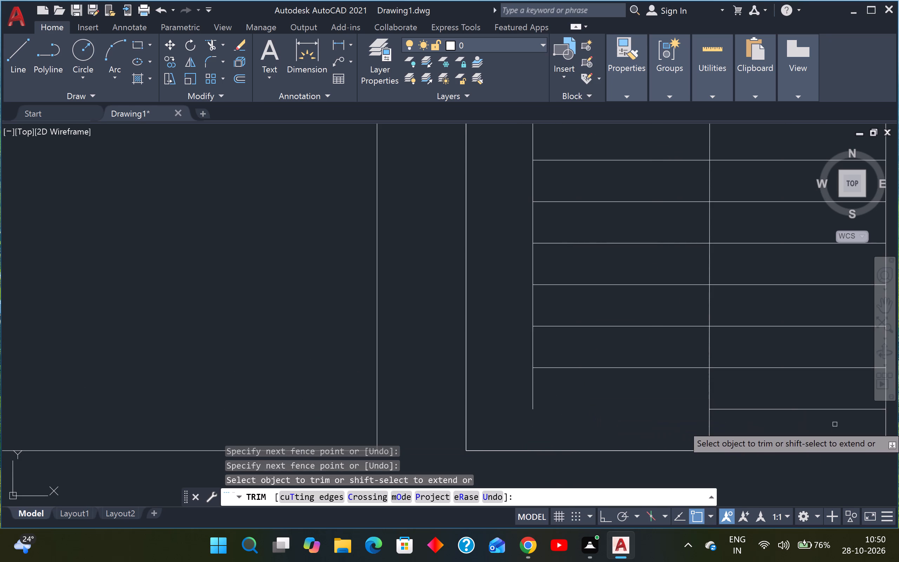
{"action": "left_click", "coordinate": [836, 425]}
{"action": "left_click", "coordinate": [817, 400]}
{"action": "middle_click_drag", "start_coordinate": [874, 421], "coordinate": [676, 444]}
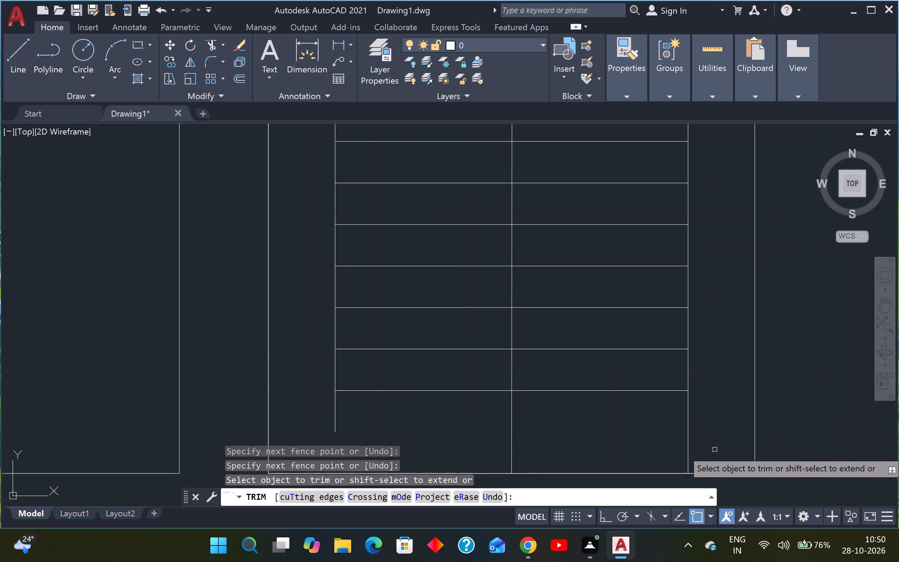
{"action": "left_click_drag", "start_coordinate": [715, 450], "coordinate": [697, 449]}
{"action": "left_click", "coordinate": [674, 447]}
{"action": "left_click", "coordinate": [707, 407]}
{"action": "scroll", "coordinate": [684, 403], "scroll_direction": "down", "scroll_amount": 1}
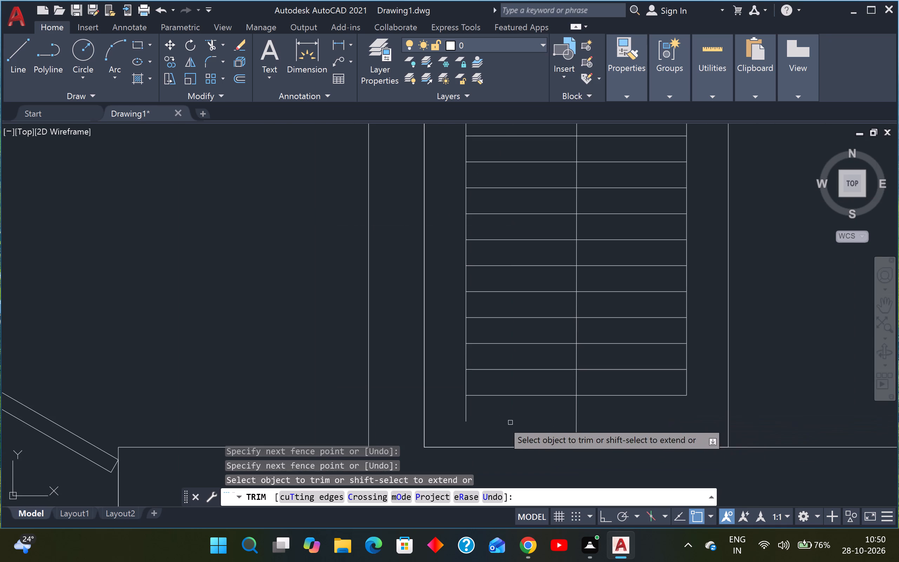
{"action": "left_click", "coordinate": [475, 415]}
{"action": "left_click", "coordinate": [450, 406]}
{"action": "scroll", "coordinate": [450, 403], "scroll_direction": "down", "scroll_amount": 4}
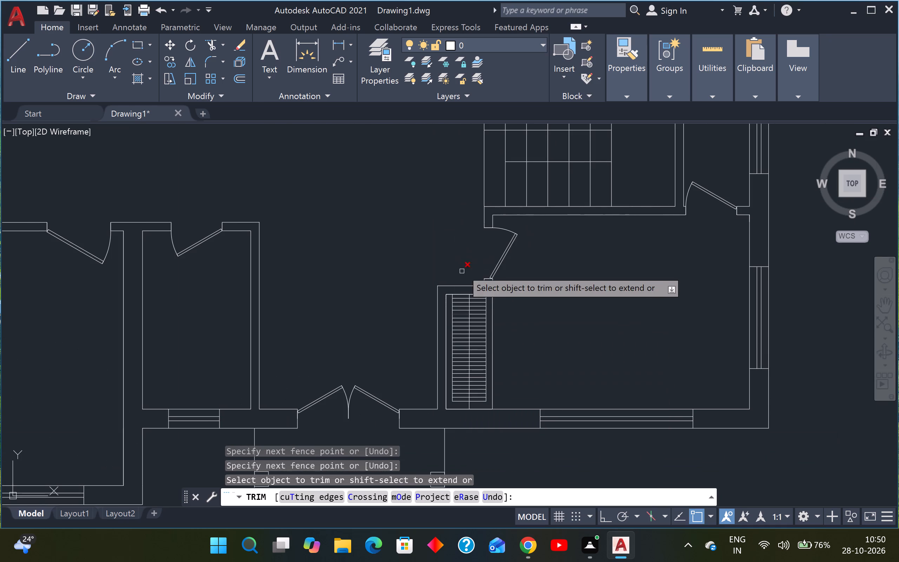
Trim both halves of the wardrobe's topmost slat and the top ends of its left and right inner vertical lines.
{"action": "scroll", "coordinate": [448, 294], "scroll_direction": "up", "scroll_amount": 6}
{"action": "left_click_drag", "start_coordinate": [494, 299], "coordinate": [490, 300]}
{"action": "left_click_drag", "start_coordinate": [467, 312], "coordinate": [471, 312]}
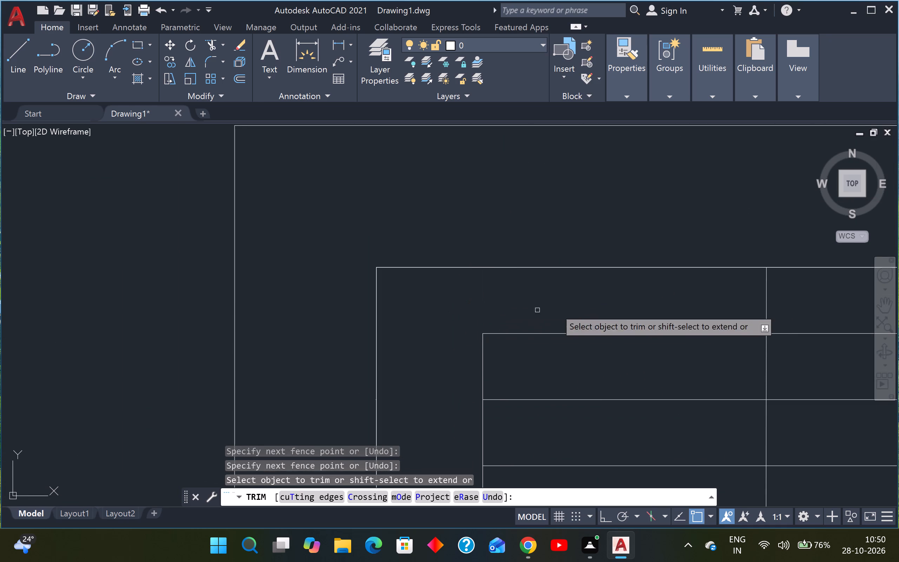
{"action": "left_click_drag", "start_coordinate": [565, 305], "coordinate": [538, 320]}
{"action": "left_click", "coordinate": [481, 362]}
{"action": "left_click", "coordinate": [521, 328]}
{"action": "left_click", "coordinate": [519, 343]}
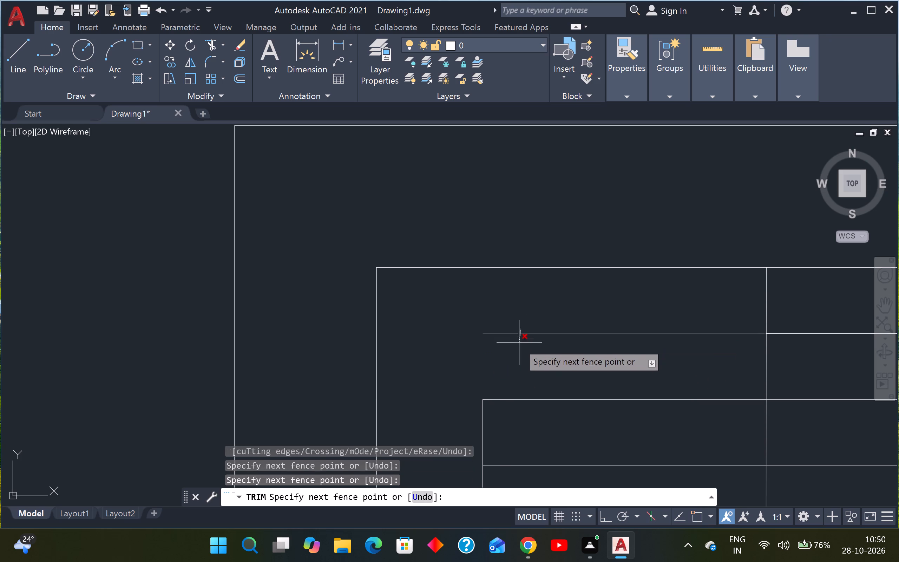
{"action": "scroll", "coordinate": [532, 332], "scroll_direction": "down", "scroll_amount": 3}
{"action": "scroll", "coordinate": [647, 331], "scroll_direction": "up", "scroll_amount": 1}
{"action": "left_click", "coordinate": [675, 325]}
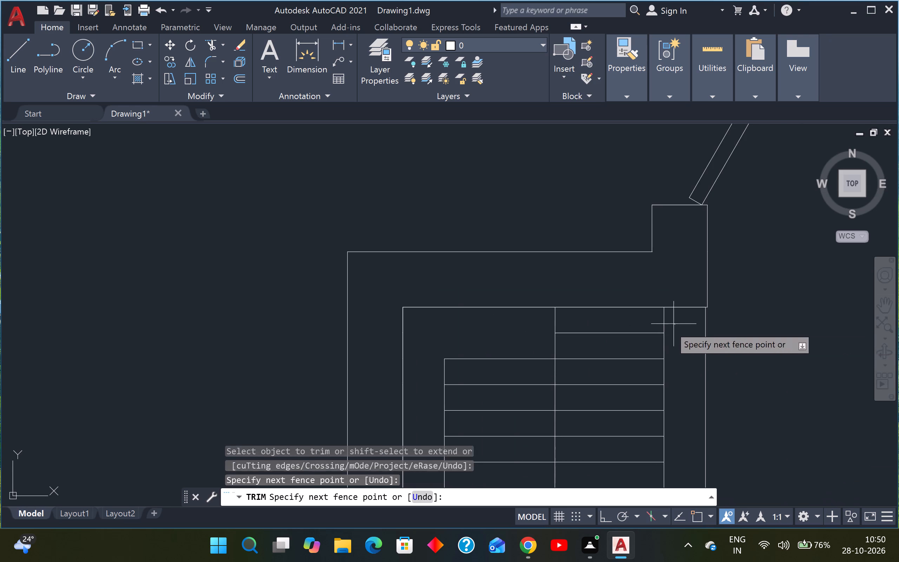
{"action": "left_click", "coordinate": [638, 342]}
{"action": "left_click_drag", "start_coordinate": [683, 327], "coordinate": [675, 328]}
{"action": "left_click", "coordinate": [650, 338]}
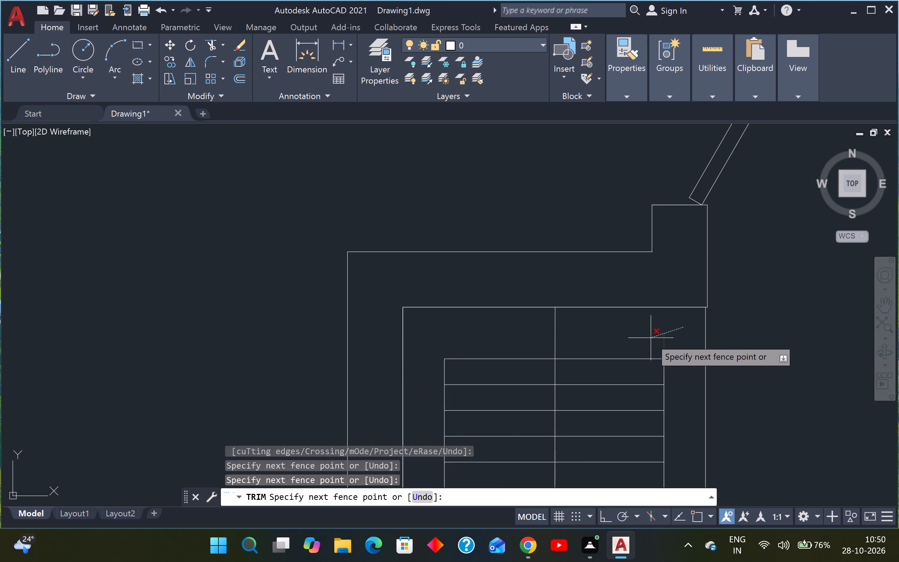
{"action": "key", "text": "Escape"}
{"action": "key", "text": "Escape"}
Erase the two inner vertical lines along the slats' right and left ends, keeping the centre line.
{"action": "left_click_drag", "start_coordinate": [674, 368], "coordinate": [664, 367]}
{"action": "left_click", "coordinate": [657, 367]}
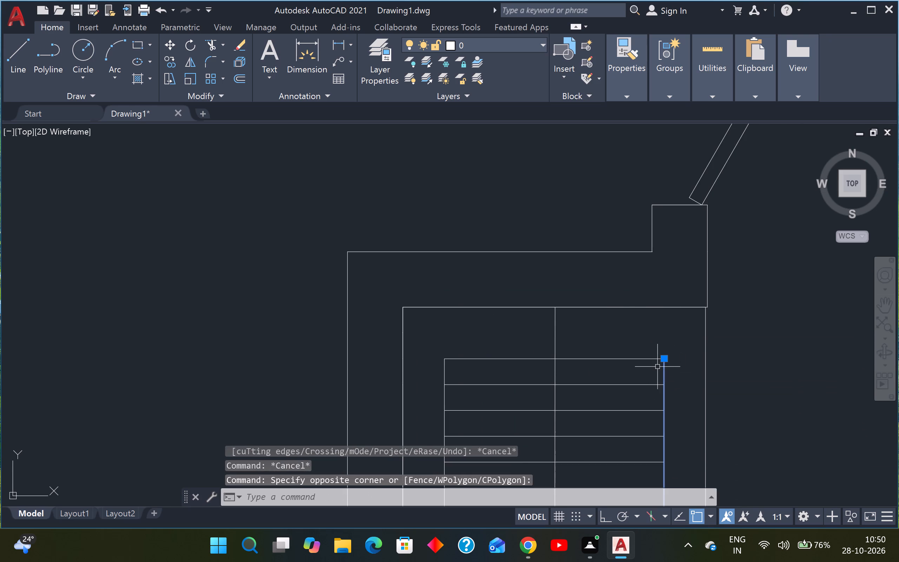
{"action": "key", "text": "e"}
{"action": "key", "text": "space"}
{"action": "scroll", "coordinate": [446, 371], "scroll_direction": "up", "scroll_amount": 2}
{"action": "left_click", "coordinate": [446, 372]}
{"action": "left_click", "coordinate": [428, 382]}
{"action": "key", "text": "e"}
{"action": "key", "text": "space"}
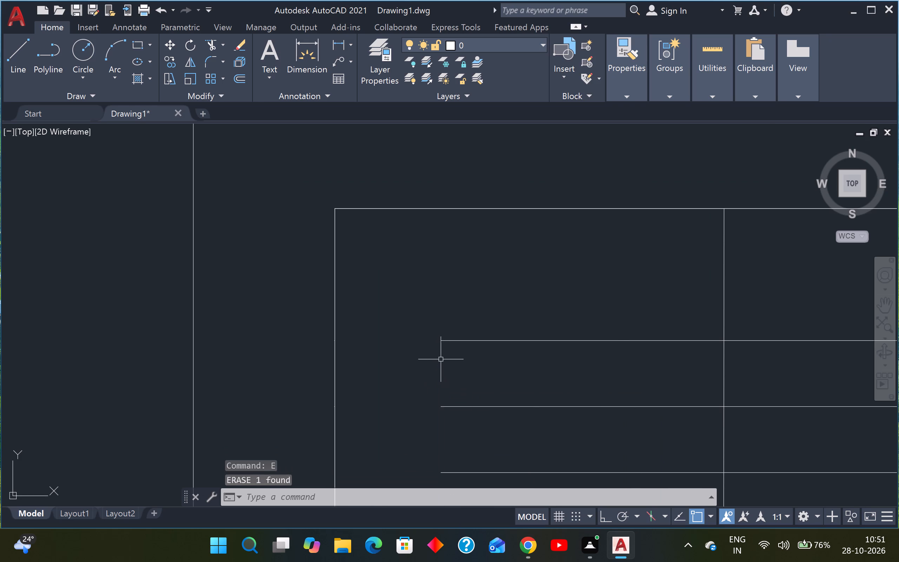
Erase the lowest remaining slat at the bottom of the wardrobe.
{"action": "scroll", "coordinate": [459, 333], "scroll_direction": "down", "scroll_amount": 7}
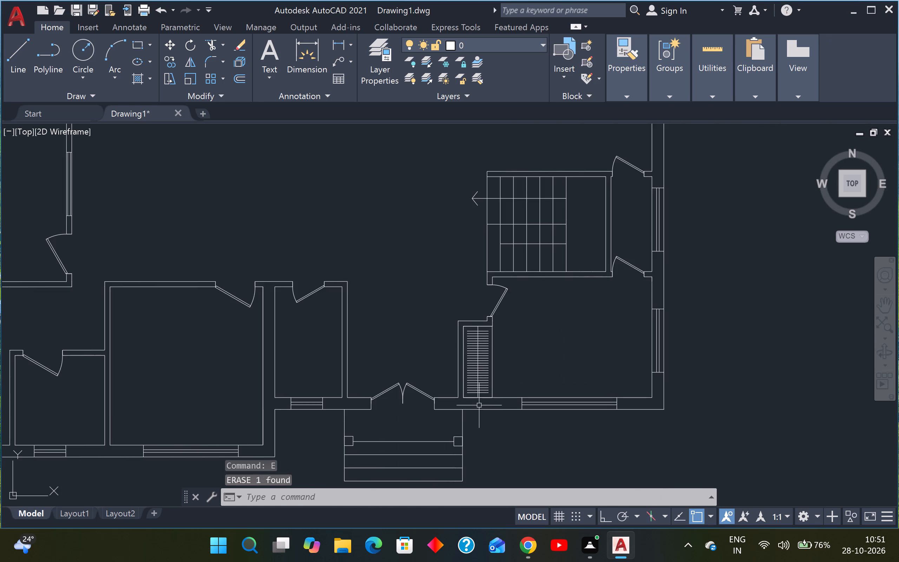
{"action": "scroll", "coordinate": [476, 404], "scroll_direction": "up", "scroll_amount": 2}
{"action": "scroll", "coordinate": [492, 371], "scroll_direction": "up", "scroll_amount": 4}
{"action": "left_click", "coordinate": [502, 397]}
{"action": "left_click", "coordinate": [478, 438]}
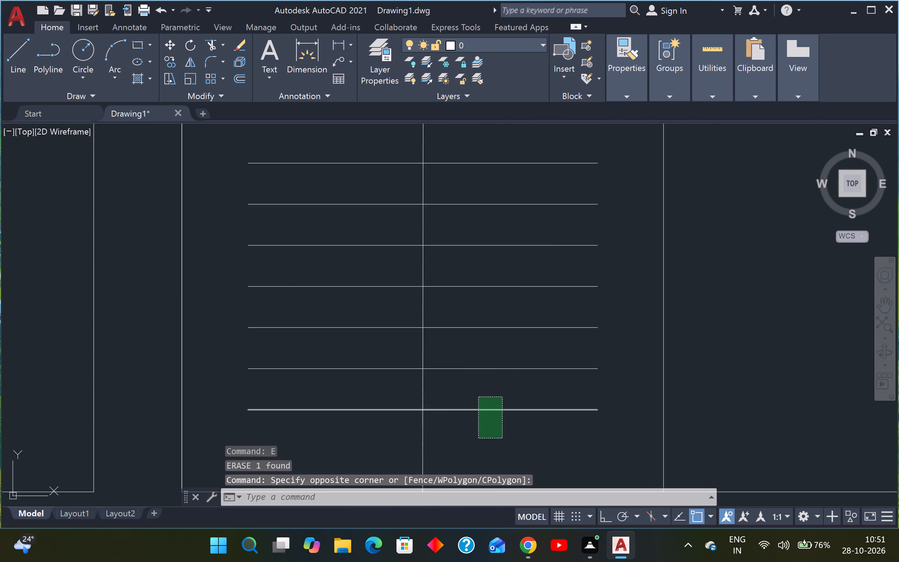
{"action": "key", "text": "e"}
{"action": "key", "text": "space"}
{"action": "scroll", "coordinate": [479, 416], "scroll_direction": "down", "scroll_amount": 4}
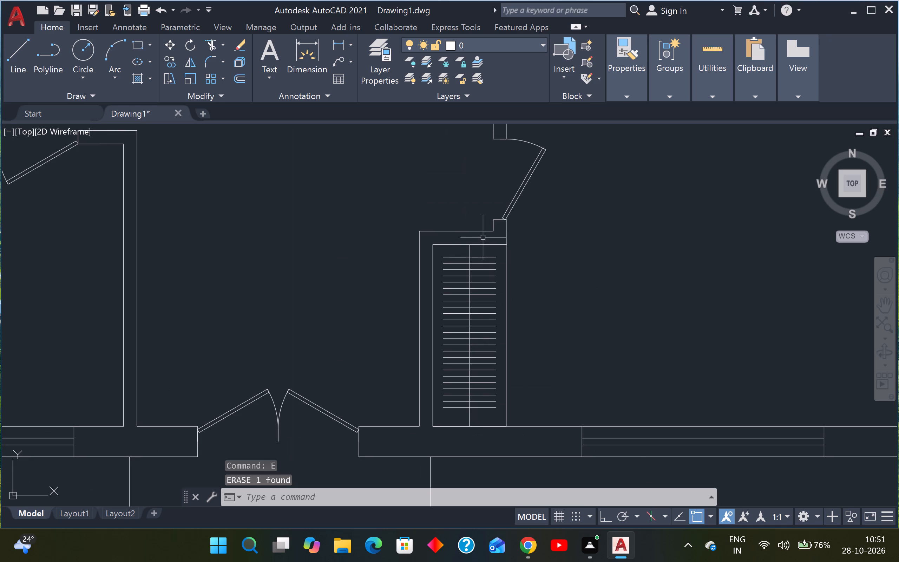
Copy the whole slatted wardrobe from its lower-left corner into the bottom-right corner of the room left of the small room beside the entrance.
{"action": "scroll", "coordinate": [435, 249], "scroll_direction": "up", "scroll_amount": 1}
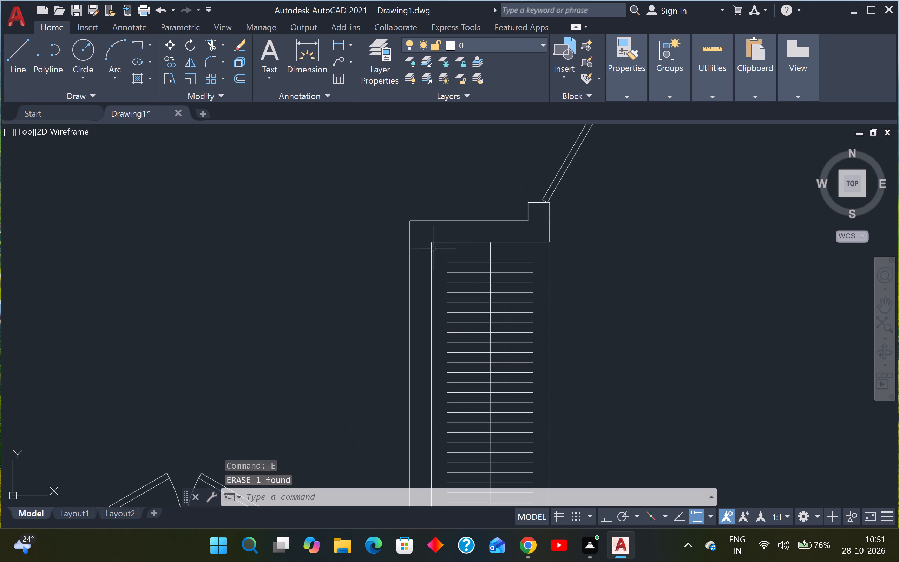
{"action": "left_click", "coordinate": [421, 233]}
{"action": "scroll", "coordinate": [454, 261], "scroll_direction": "down", "scroll_amount": 3}
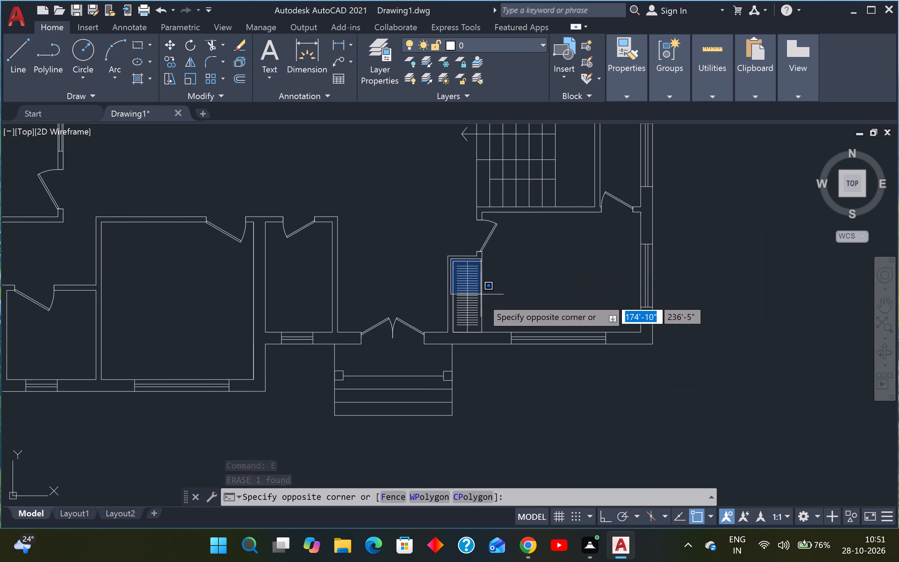
{"action": "scroll", "coordinate": [484, 337], "scroll_direction": "up", "scroll_amount": 2}
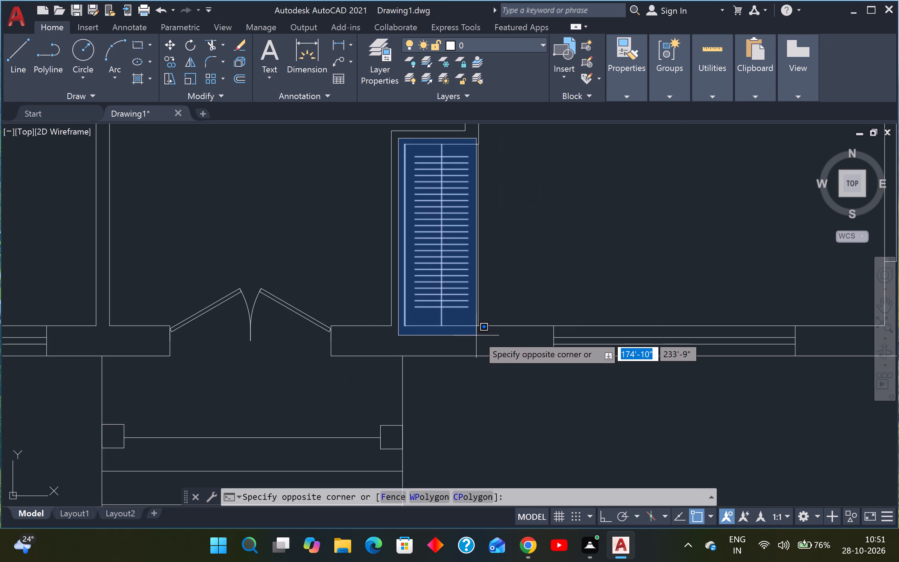
{"action": "left_click", "coordinate": [484, 335]}
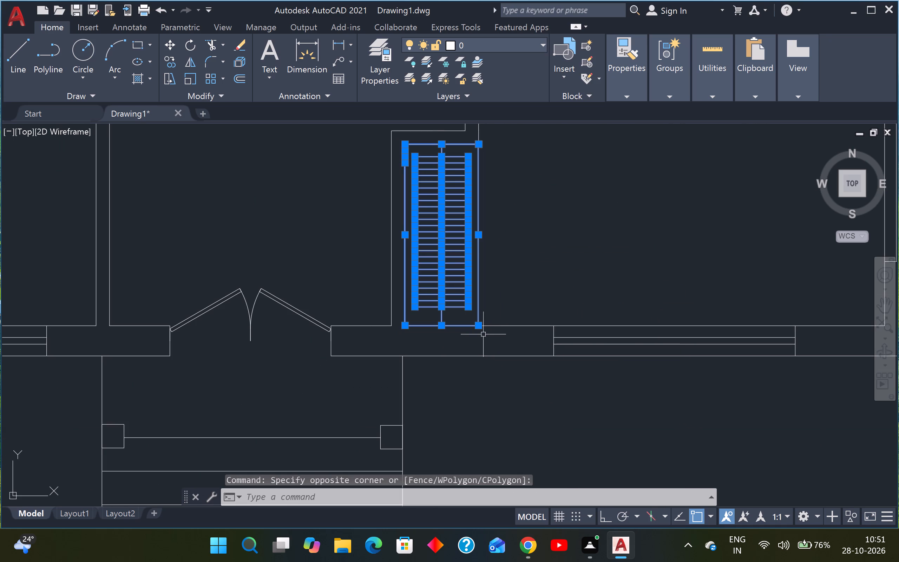
{"action": "scroll", "coordinate": [459, 119], "scroll_direction": "up", "scroll_amount": 3}
{"action": "key", "text": "c"}
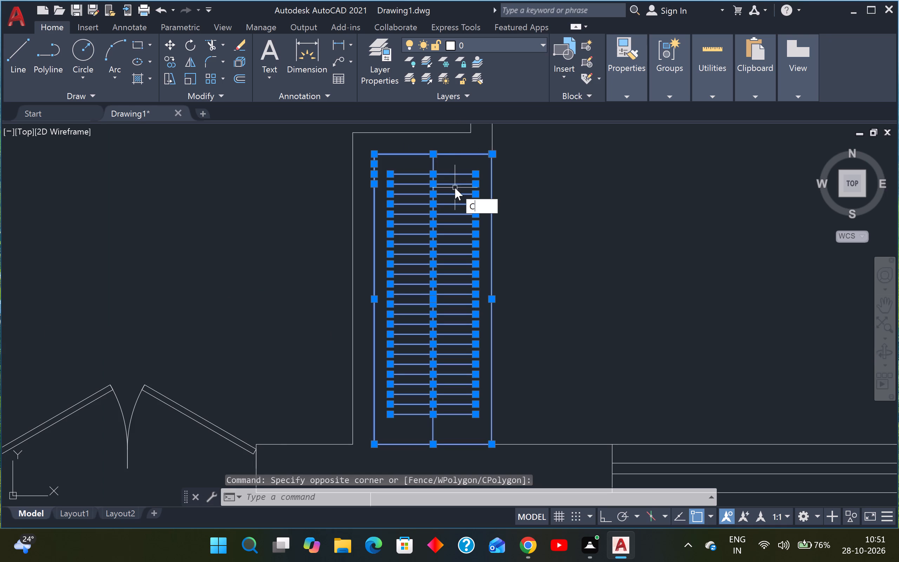
{"action": "key", "text": "o"}
{"action": "key", "text": "Return"}
{"action": "left_click", "coordinate": [372, 446]}
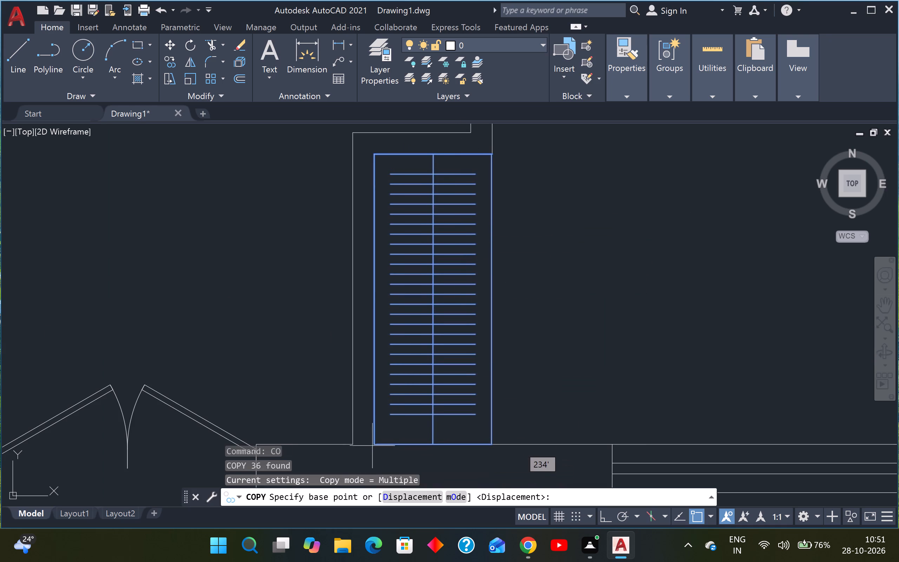
{"action": "scroll", "coordinate": [370, 426], "scroll_direction": "down", "scroll_amount": 5}
{"action": "middle_click_drag", "start_coordinate": [254, 395], "coordinate": [250, 366]}
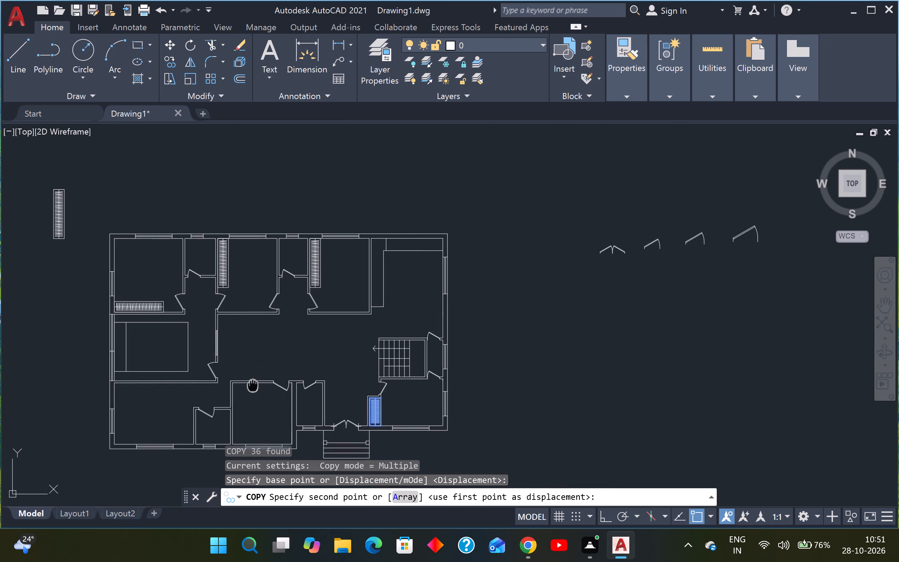
{"action": "middle_click_drag", "start_coordinate": [250, 366], "coordinate": [242, 282]}
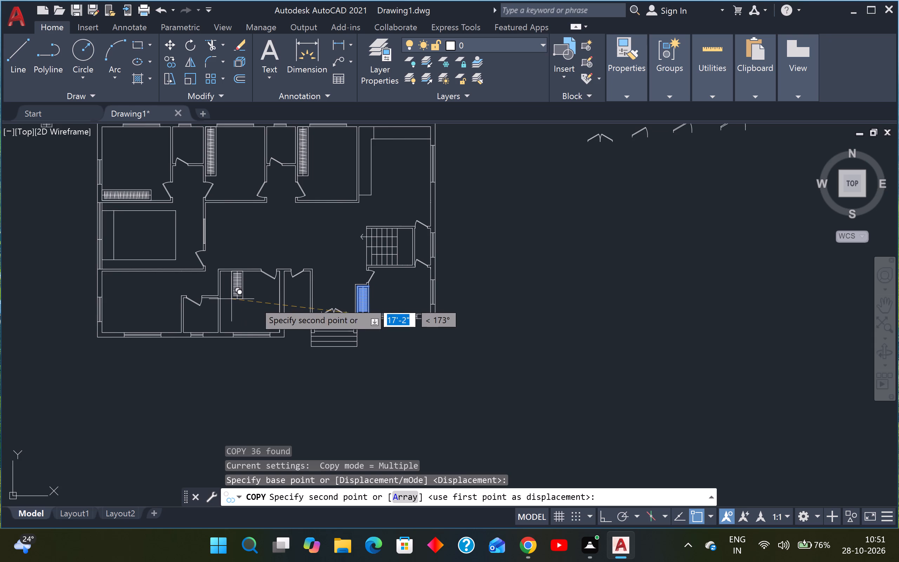
{"action": "scroll", "coordinate": [264, 336], "scroll_direction": "up", "scroll_amount": 5}
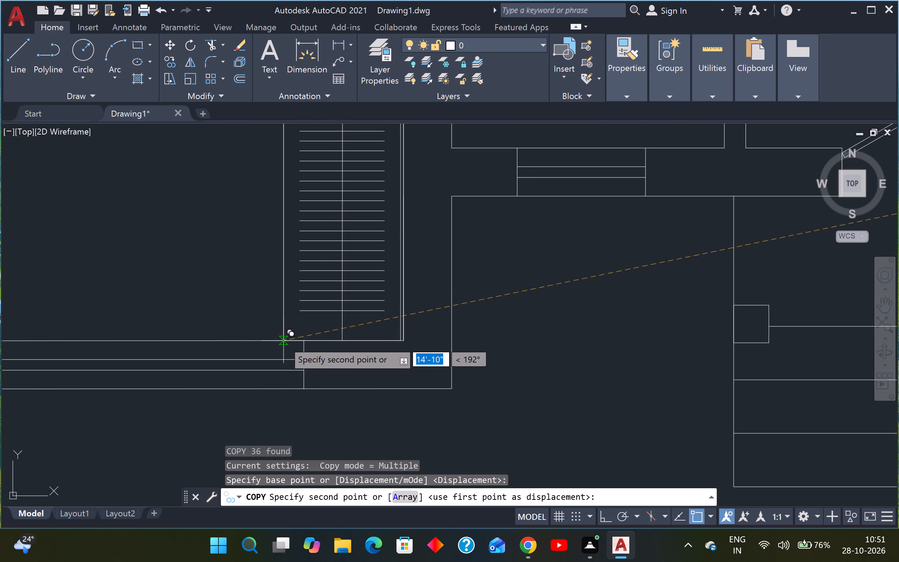
{"action": "left_click", "coordinate": [286, 340]}
{"action": "scroll", "coordinate": [286, 340], "scroll_direction": "down", "scroll_amount": 4}
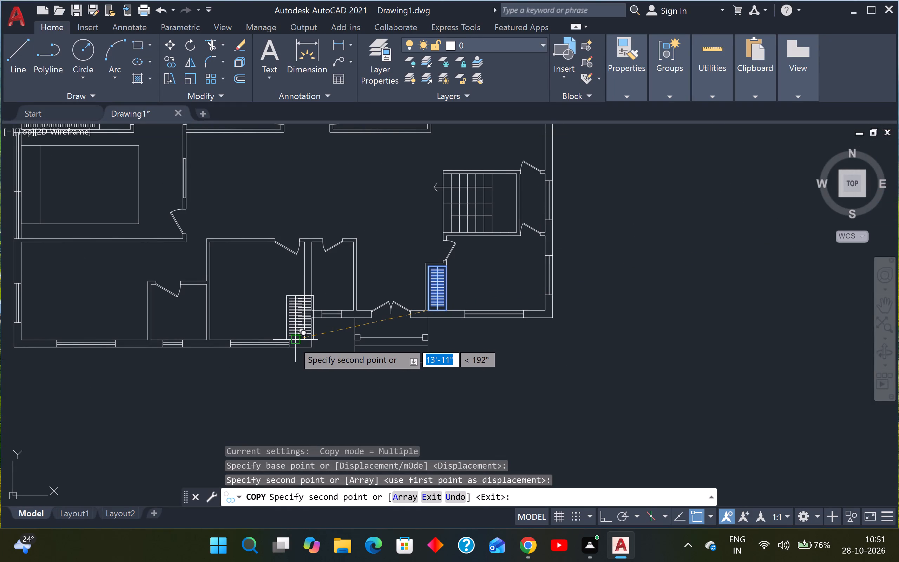
{"action": "scroll", "coordinate": [261, 355], "scroll_direction": "down", "scroll_amount": 1}
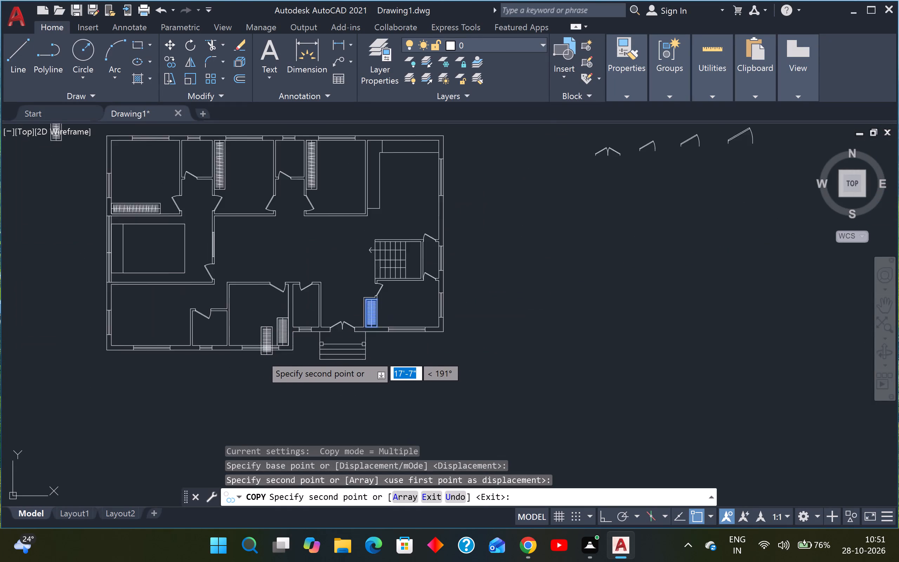
Place another wardrobe copy in the bottom-left room's lower-right corner, against the wall of the adjoining small room, and finish copying.
{"action": "scroll", "coordinate": [261, 355], "scroll_direction": "down", "scroll_amount": 1}
{"action": "scroll", "coordinate": [197, 348], "scroll_direction": "up", "scroll_amount": 3}
{"action": "scroll", "coordinate": [234, 352], "scroll_direction": "up", "scroll_amount": 2}
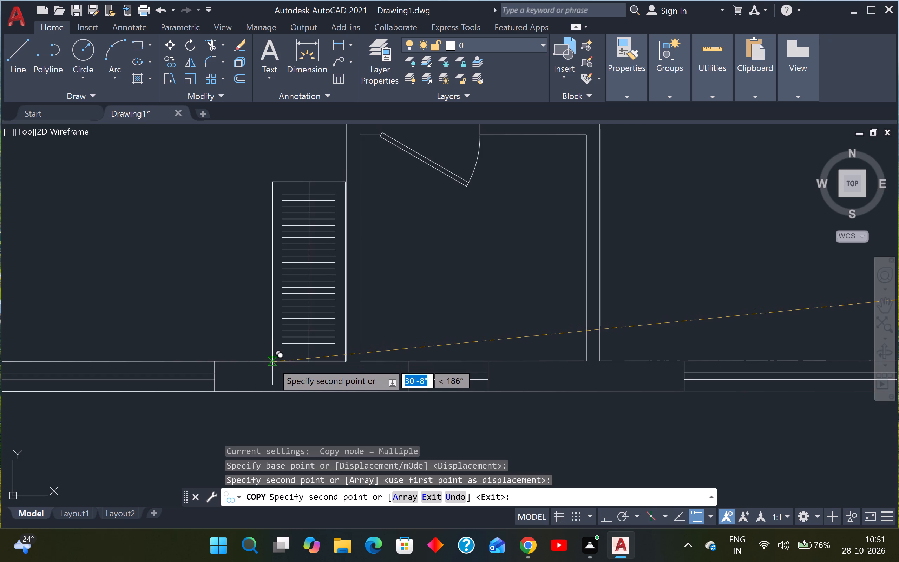
{"action": "scroll", "coordinate": [270, 362], "scroll_direction": "up", "scroll_amount": 1}
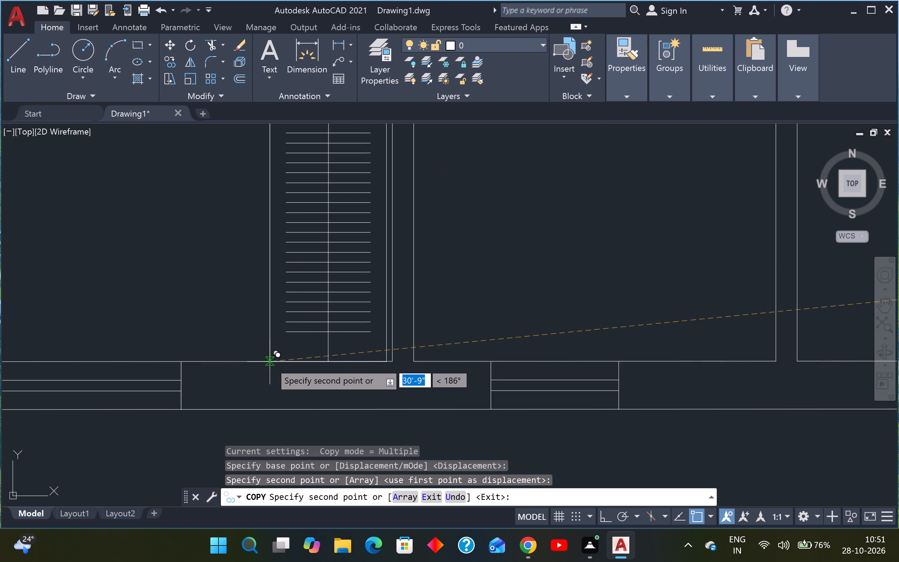
{"action": "scroll", "coordinate": [275, 362], "scroll_direction": "up", "scroll_amount": 1}
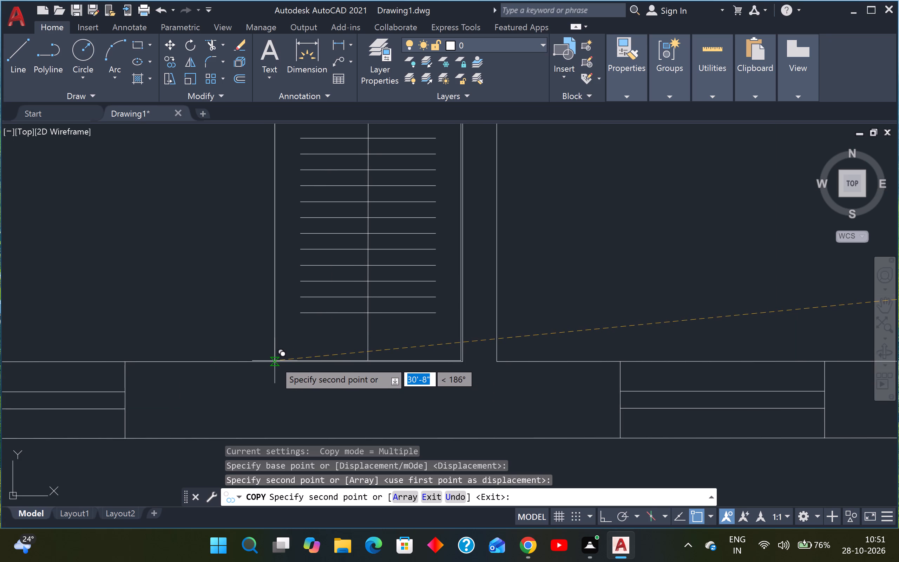
{"action": "left_click", "coordinate": [275, 361]}
{"action": "scroll", "coordinate": [275, 361], "scroll_direction": "down", "scroll_amount": 4}
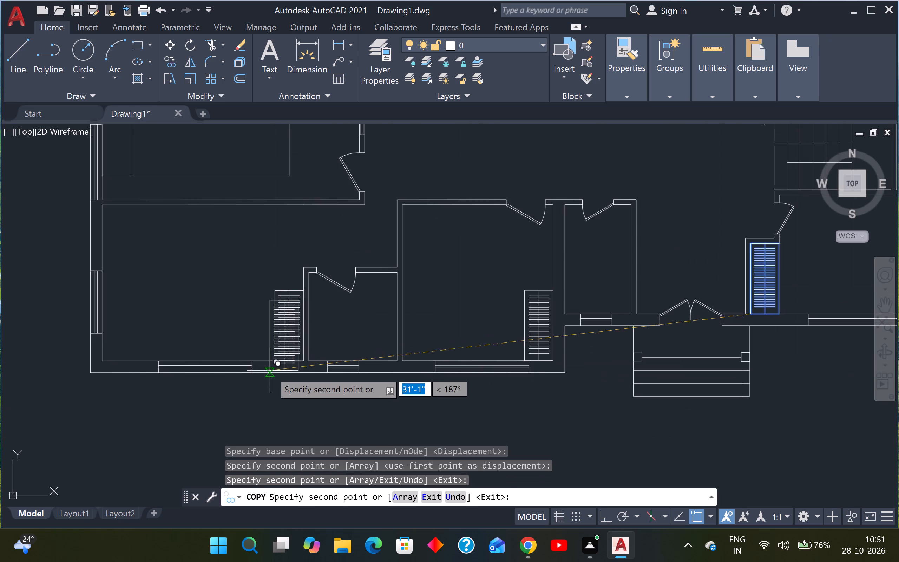
{"action": "key", "text": "Escape"}
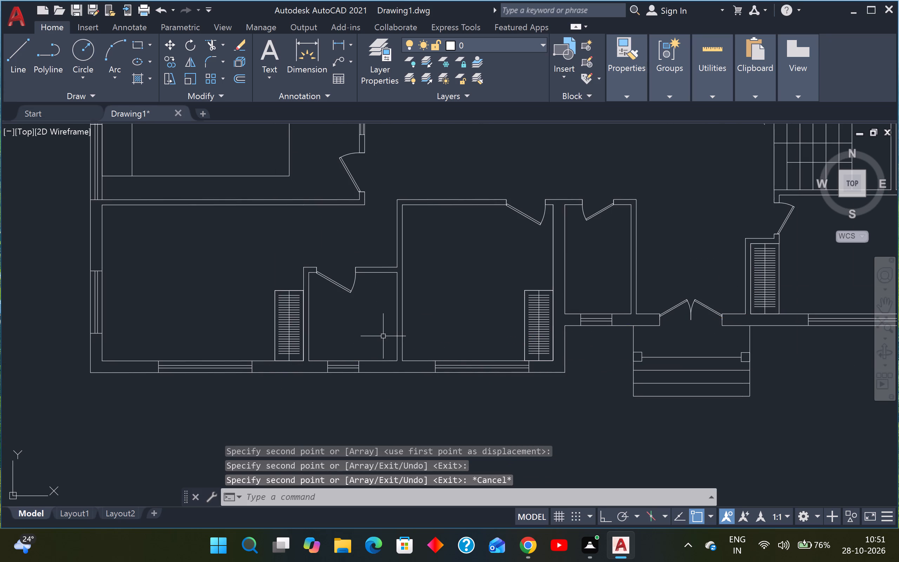
{"action": "key", "text": "Escape"}
{"action": "key", "text": "Escape"}
With Ortho on, move the top edge line of the bottom-left room's wardrobe up by 1'4".
{"action": "scroll", "coordinate": [302, 292], "scroll_direction": "up", "scroll_amount": 2}
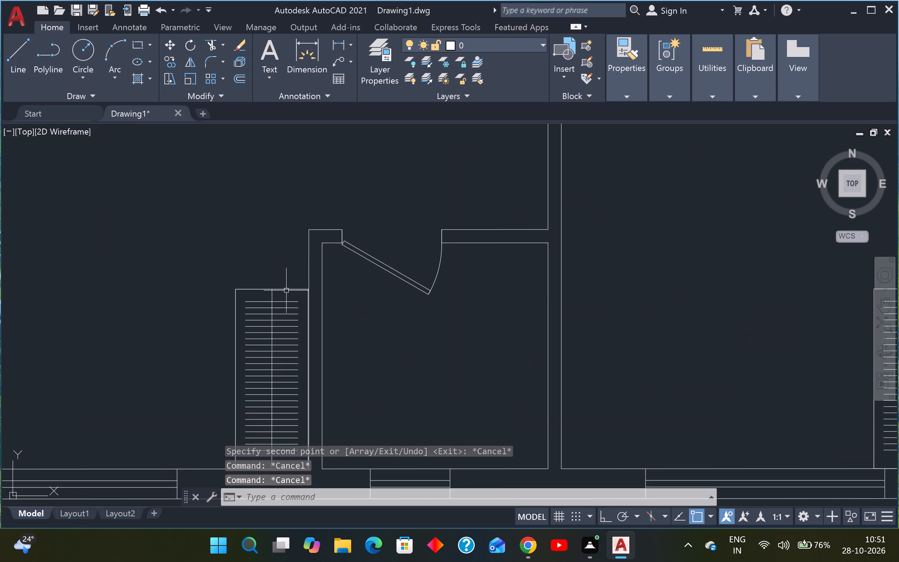
{"action": "left_click", "coordinate": [281, 289]}
{"action": "left_click", "coordinate": [275, 290]}
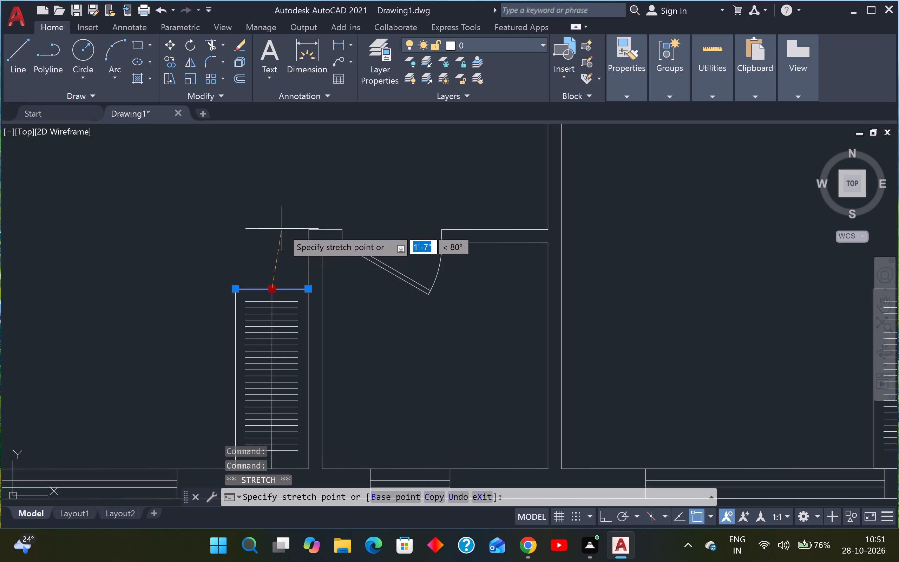
{"action": "key", "text": "F8"}
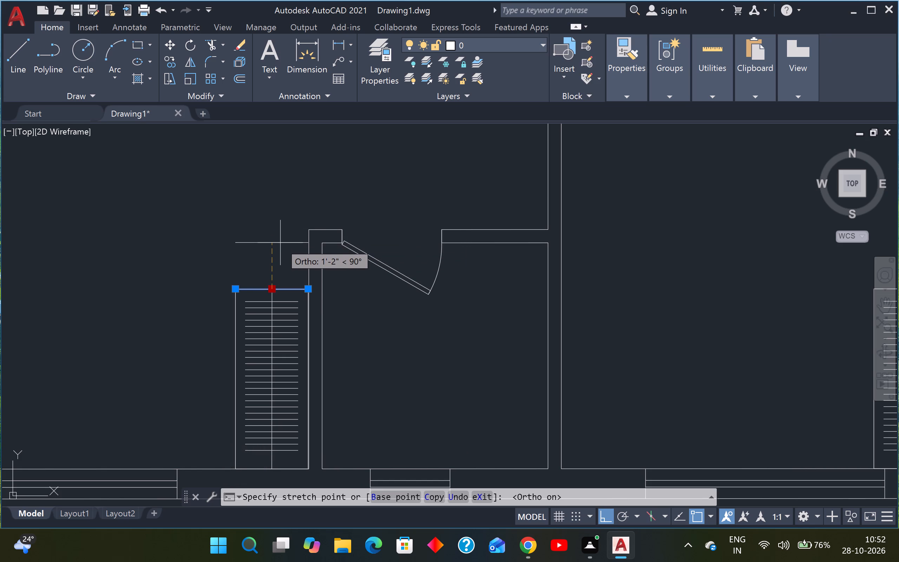
{"action": "type", "text": "1'"}
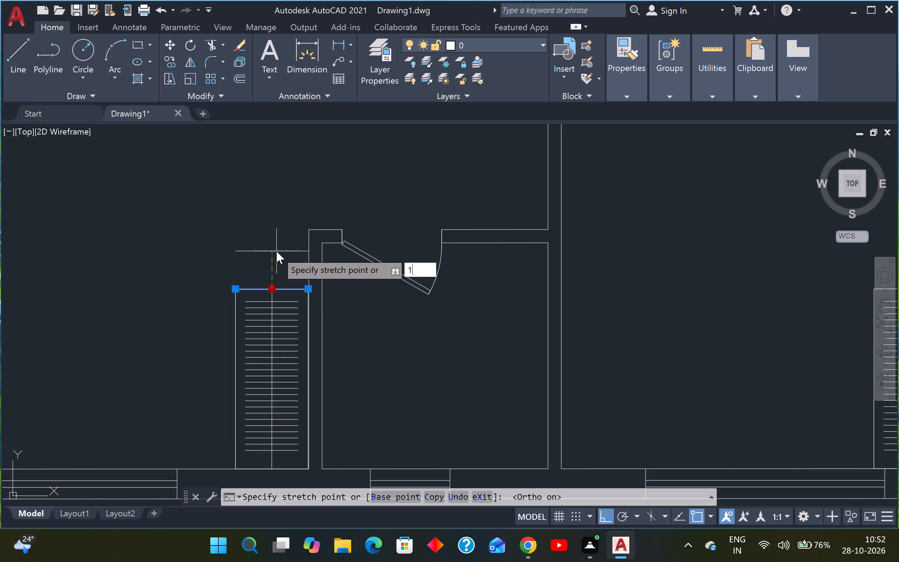
{"action": "type", "text": "4\""}
{"action": "key", "text": "Return"}
{"action": "key", "text": "Escape"}
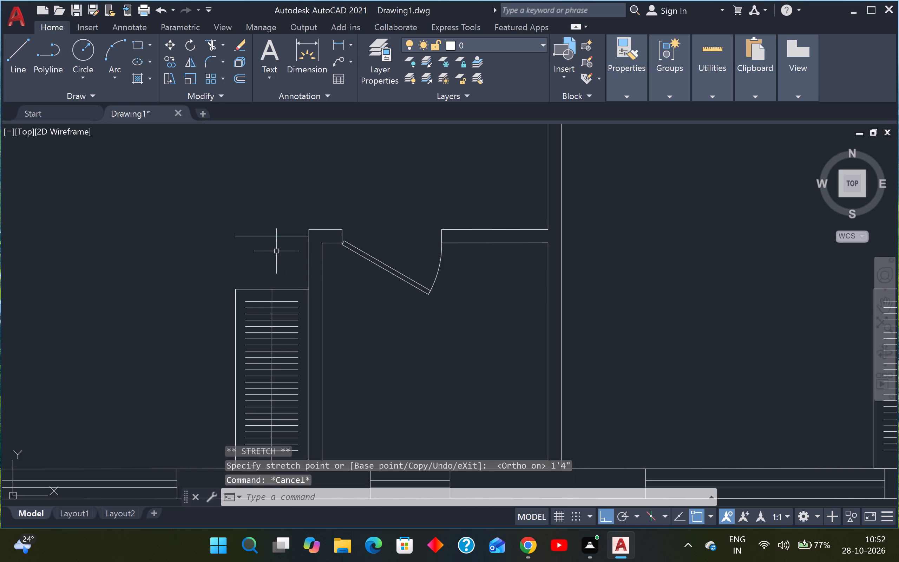
{"action": "key", "text": "Escape"}
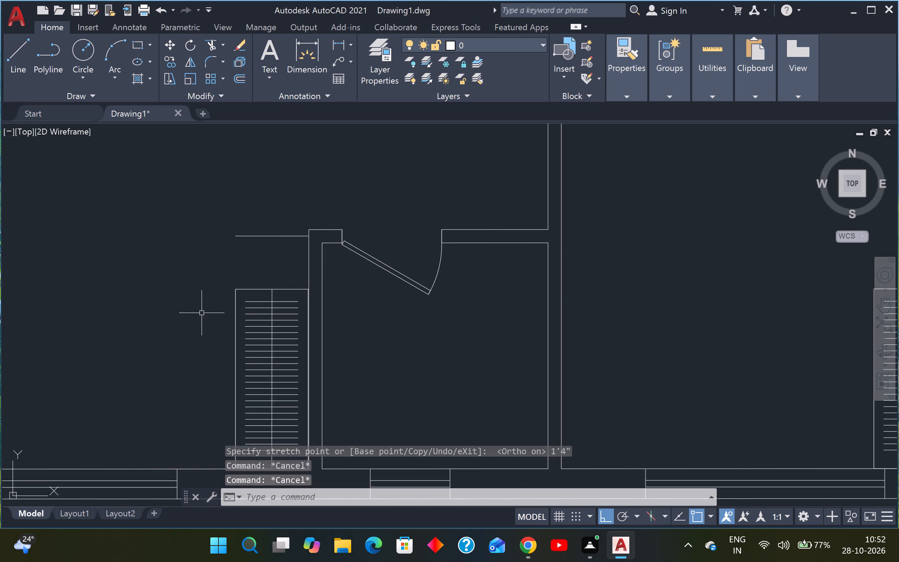
Draw a vertical line joining the raised top edge's left end to the wardrobe's upper-left corner.
{"action": "type", "text": "L"}
{"action": "key", "text": "space"}
{"action": "left_click", "coordinate": [238, 234]}
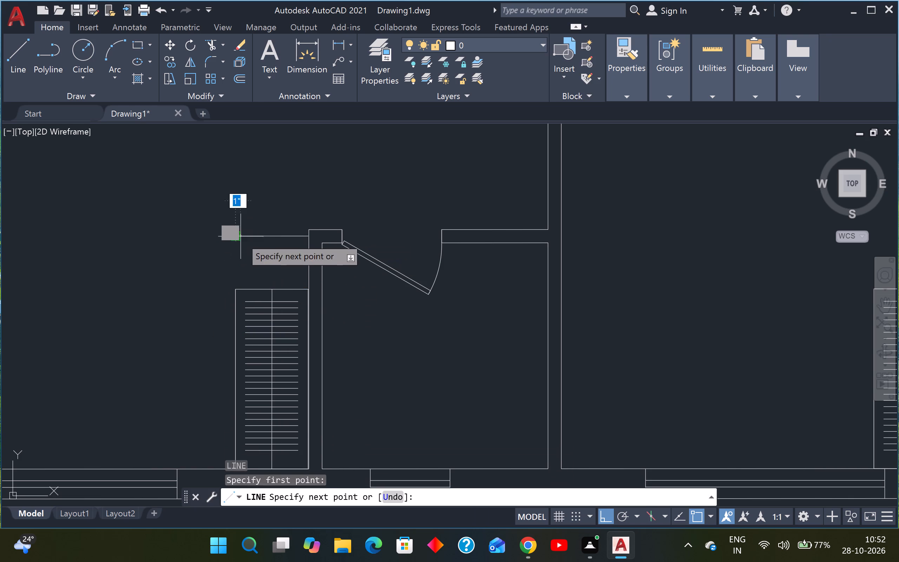
{"action": "left_click", "coordinate": [235, 287]}
{"action": "key", "text": "Escape"}
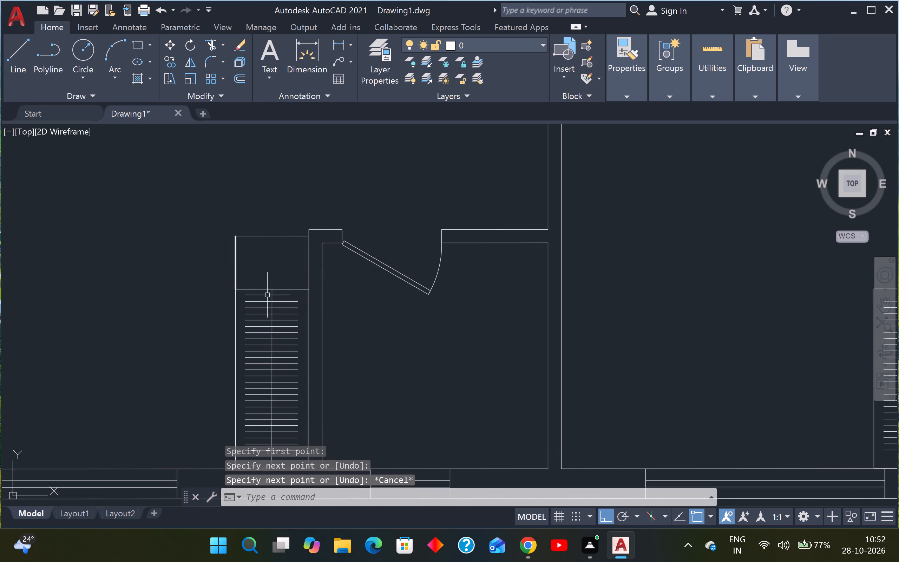
Erase the remaining horizontal line at the wardrobe's original top edge.
{"action": "scroll", "coordinate": [267, 295], "scroll_direction": "up", "scroll_amount": 2}
{"action": "left_click", "coordinate": [273, 266]}
{"action": "left_click", "coordinate": [256, 279]}
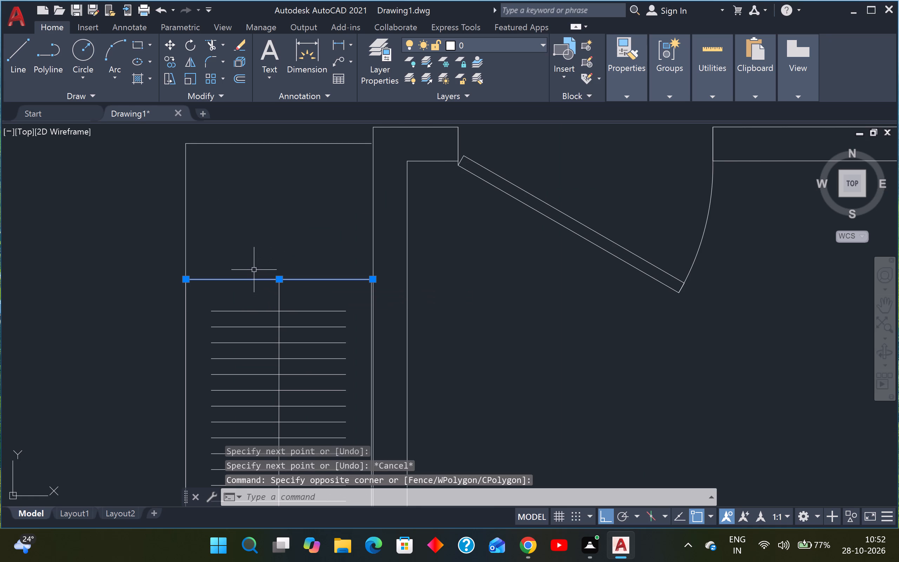
{"action": "key", "text": "Delete"}
Erase the wardrobe's right side line that runs just beside the small room's wall.
{"action": "scroll", "coordinate": [281, 264], "scroll_direction": "down", "scroll_amount": 1}
{"action": "scroll", "coordinate": [333, 297], "scroll_direction": "up", "scroll_amount": 3}
{"action": "scroll", "coordinate": [355, 255], "scroll_direction": "up", "scroll_amount": 3}
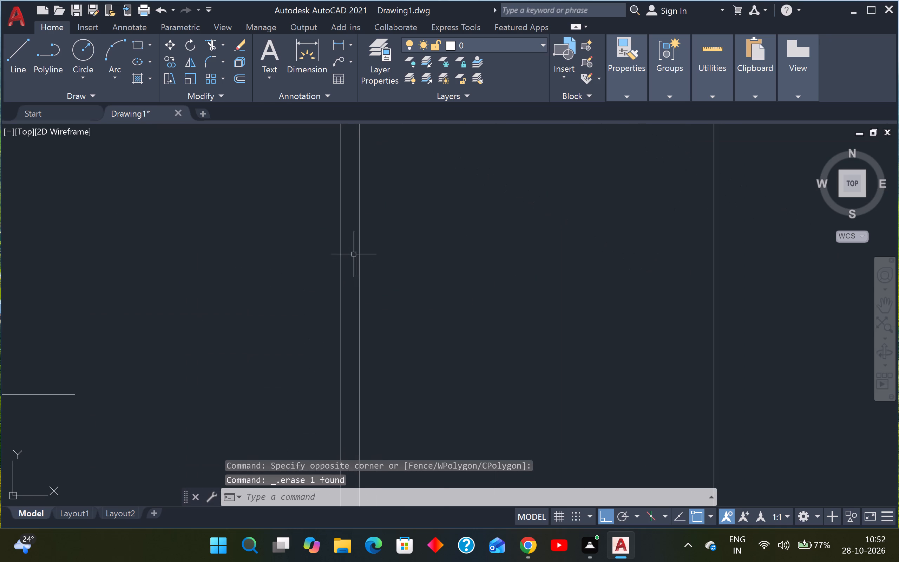
{"action": "left_click", "coordinate": [350, 252]}
{"action": "left_click", "coordinate": [330, 262]}
{"action": "key", "text": "Delete"}
{"action": "scroll", "coordinate": [332, 262], "scroll_direction": "down", "scroll_amount": 3}
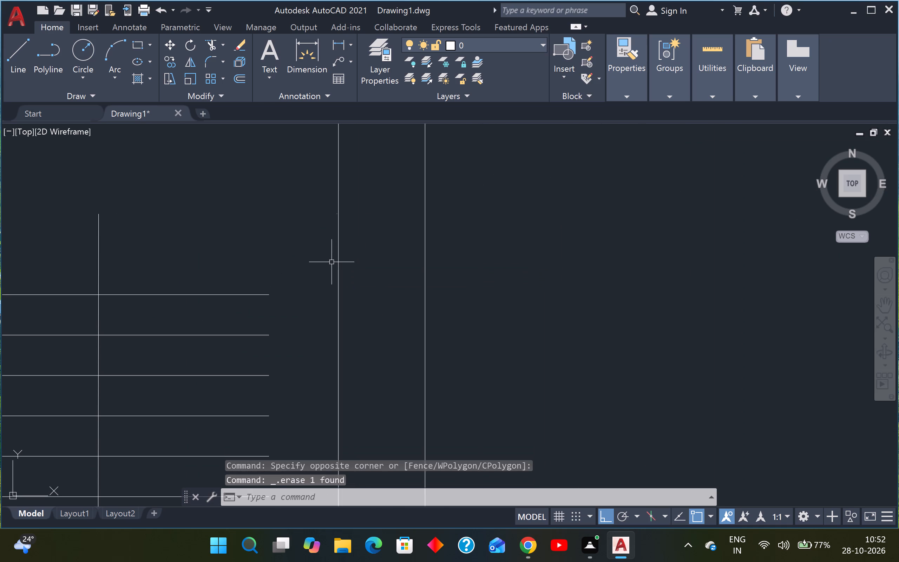
{"action": "scroll", "coordinate": [340, 203], "scroll_direction": "up", "scroll_amount": 3}
{"action": "scroll", "coordinate": [323, 246], "scroll_direction": "up", "scroll_amount": 3}
{"action": "left_click", "coordinate": [340, 243]}
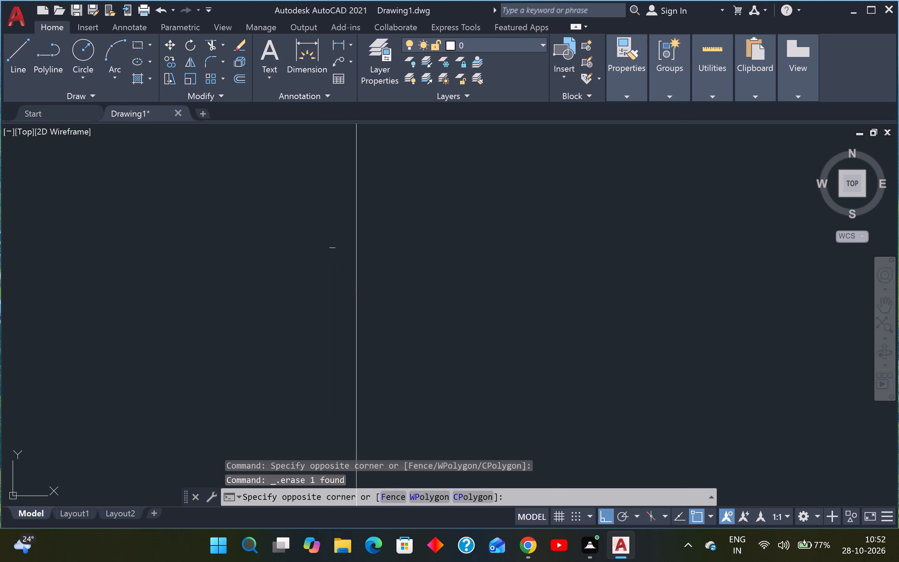
{"action": "left_click", "coordinate": [327, 261]}
{"action": "key", "text": "Delete"}
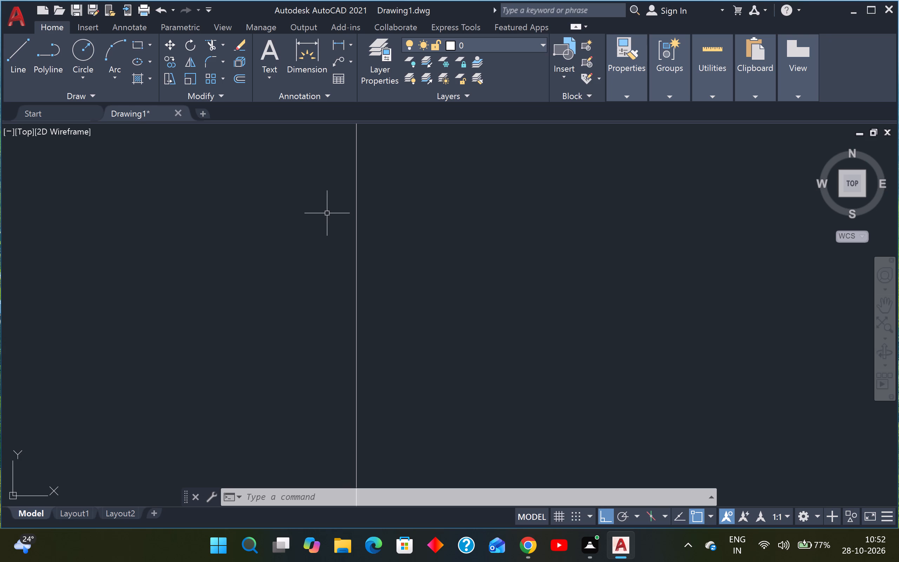
{"action": "scroll", "coordinate": [326, 211], "scroll_direction": "down", "scroll_amount": 7}
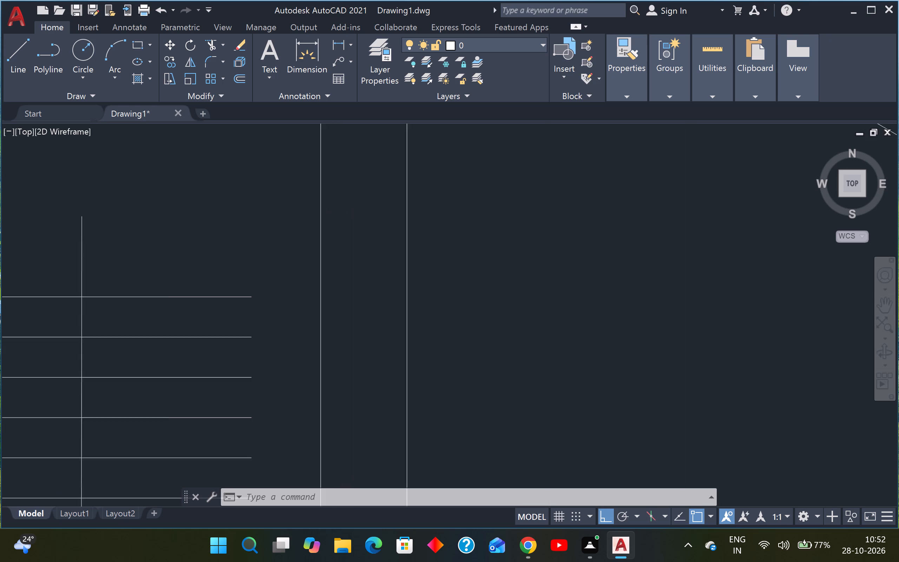
{"action": "scroll", "coordinate": [300, 237], "scroll_direction": "down", "scroll_amount": 3}
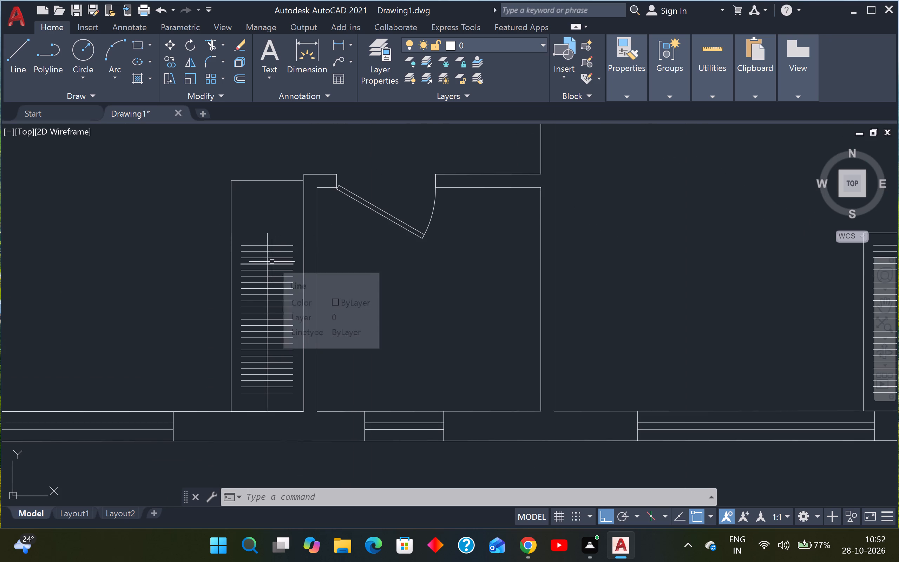
Extend the wardrobe's vertical centre line up to the raised top edge.
{"action": "key", "text": "Escape"}
{"action": "key", "text": "Escape"}
{"action": "key", "text": "s"}
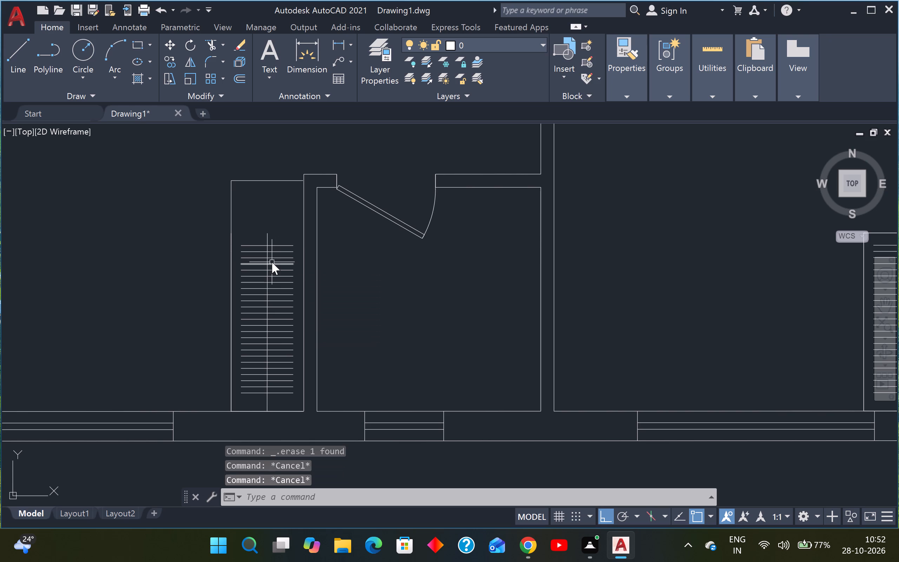
{"action": "key", "text": "Escape"}
{"action": "type", "text": "EX"}
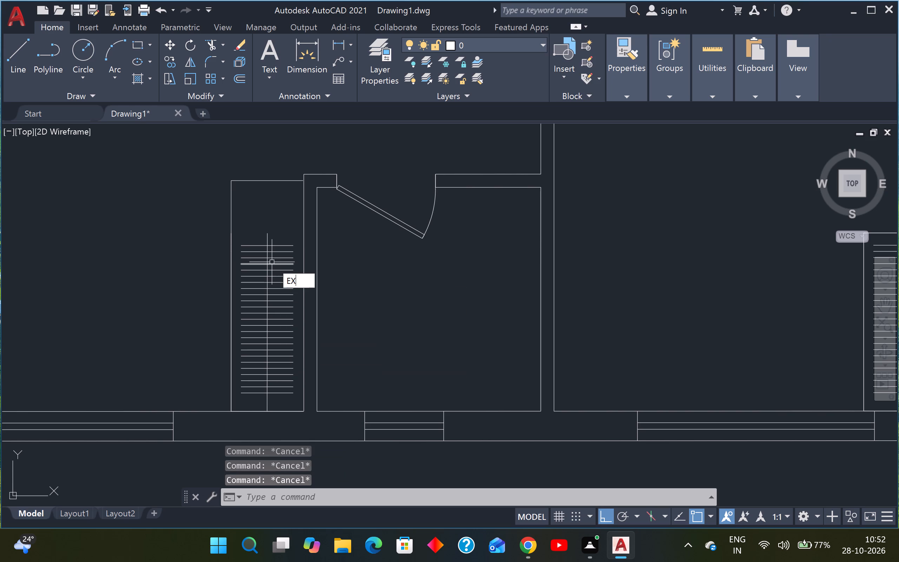
{"action": "key", "text": "space"}
{"action": "scroll", "coordinate": [256, 240], "scroll_direction": "up", "scroll_amount": 1}
{"action": "left_click", "coordinate": [273, 240]}
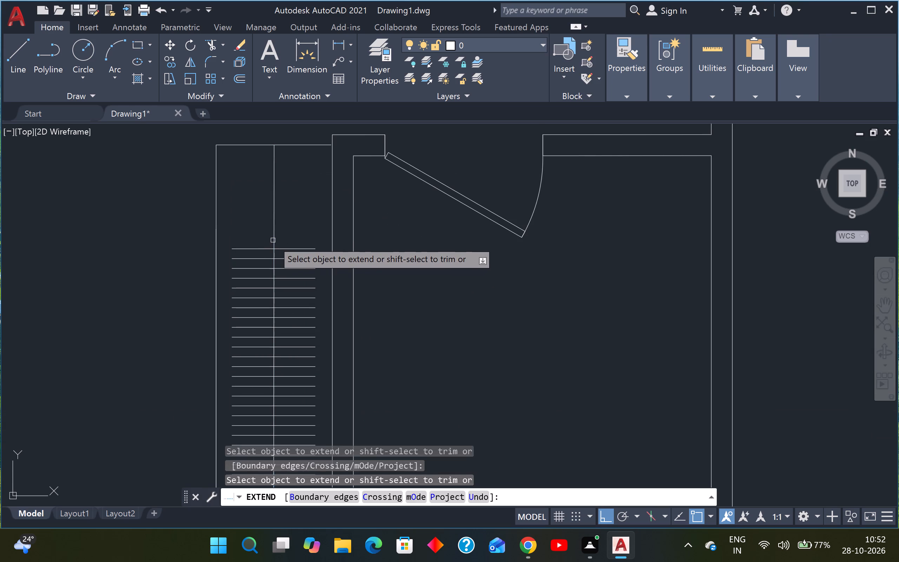
{"action": "key", "text": "Escape"}
Copy the wardrobe's top eight slats straight up by about 1'-4" into the extended part.
{"action": "left_click_drag", "start_coordinate": [309, 236], "coordinate": [308, 246]}
{"action": "left_click", "coordinate": [288, 324]}
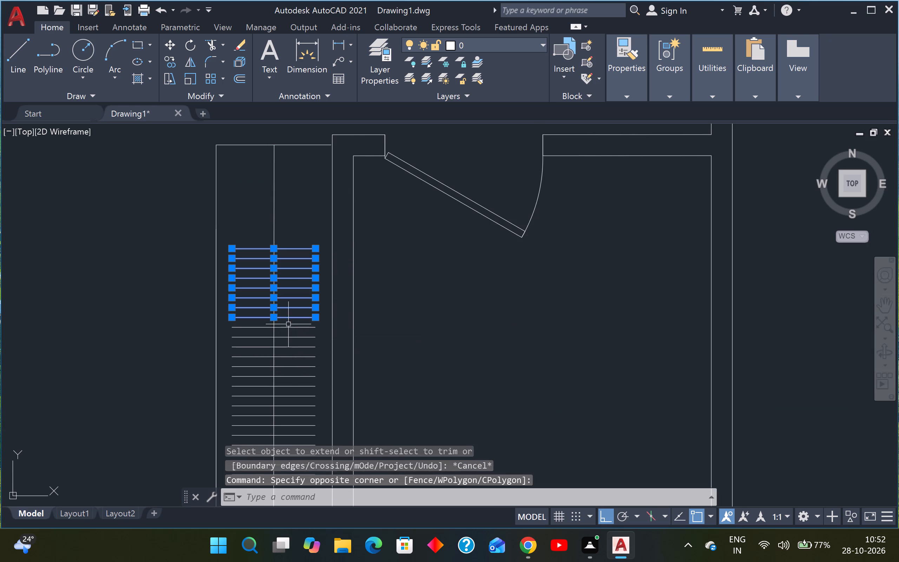
{"action": "key", "text": "c"}
{"action": "key", "text": "o"}
{"action": "key", "text": "Return"}
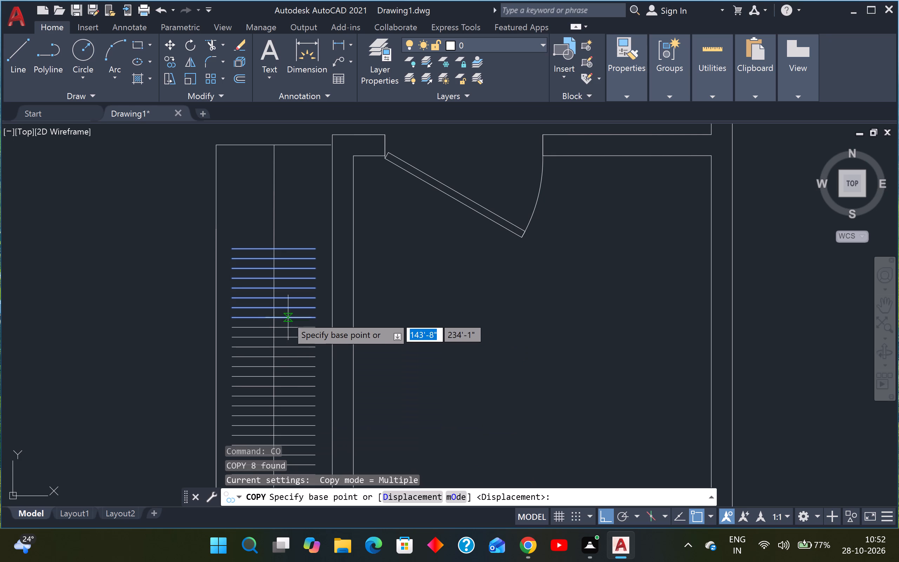
{"action": "left_click", "coordinate": [274, 298]}
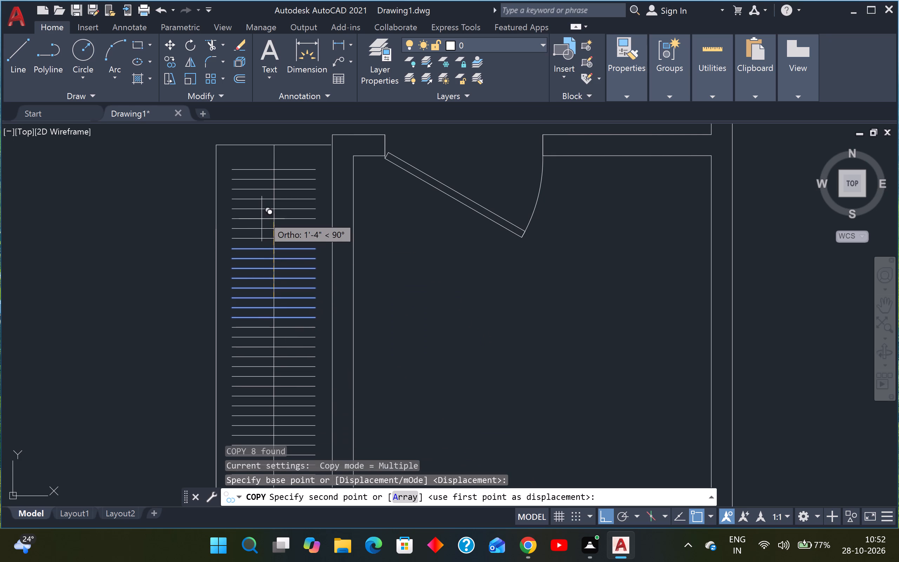
{"action": "left_click", "coordinate": [267, 221]}
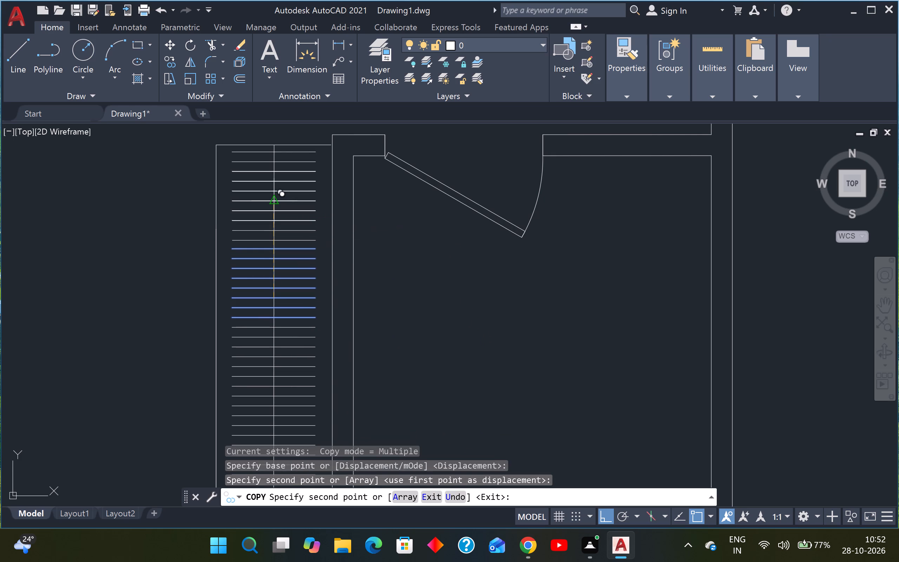
{"action": "key", "text": "Escape"}
Copy the two topmost slats upward along the centre line to fill the gap below the top edge.
{"action": "left_click", "coordinate": [300, 164]}
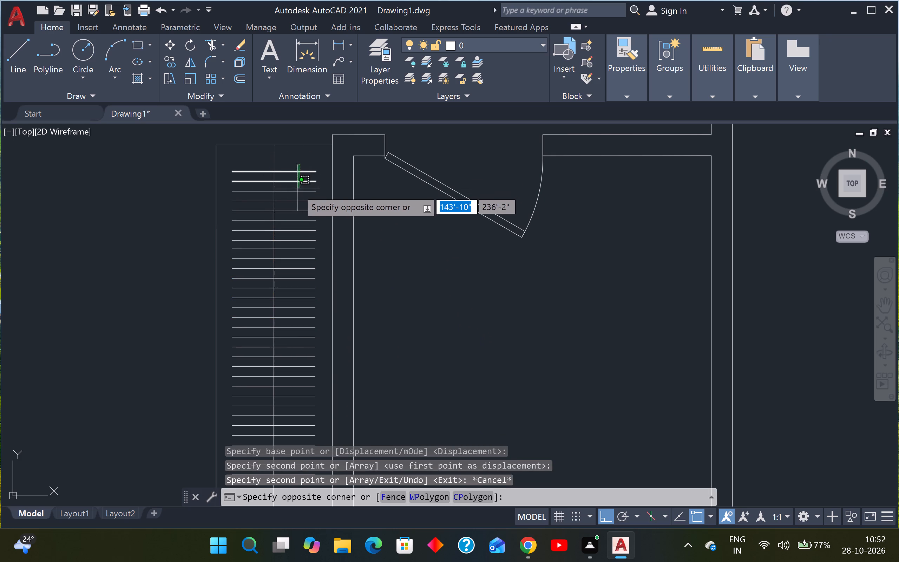
{"action": "left_click", "coordinate": [297, 188]}
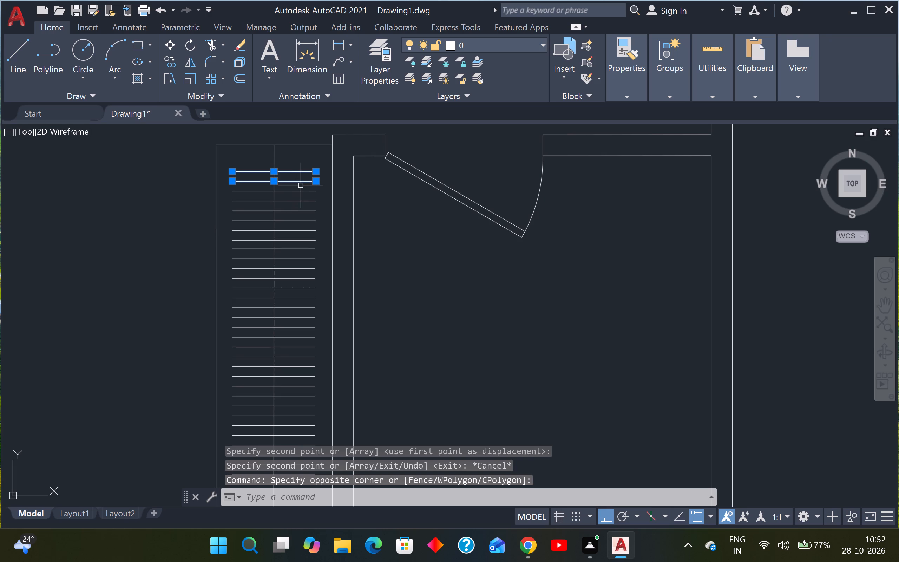
{"action": "key", "text": "c"}
{"action": "type", "text": "O"}
{"action": "key", "text": "space"}
{"action": "scroll", "coordinate": [277, 179], "scroll_direction": "up", "scroll_amount": 1}
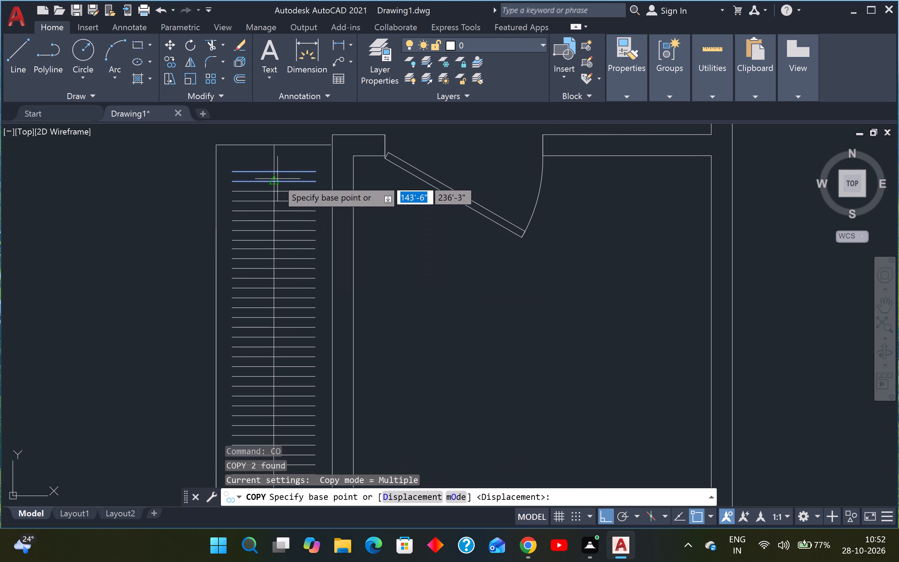
{"action": "scroll", "coordinate": [277, 179], "scroll_direction": "up", "scroll_amount": 2}
{"action": "left_click", "coordinate": [265, 174]}
{"action": "scroll", "coordinate": [265, 174], "scroll_direction": "down", "scroll_amount": 3}
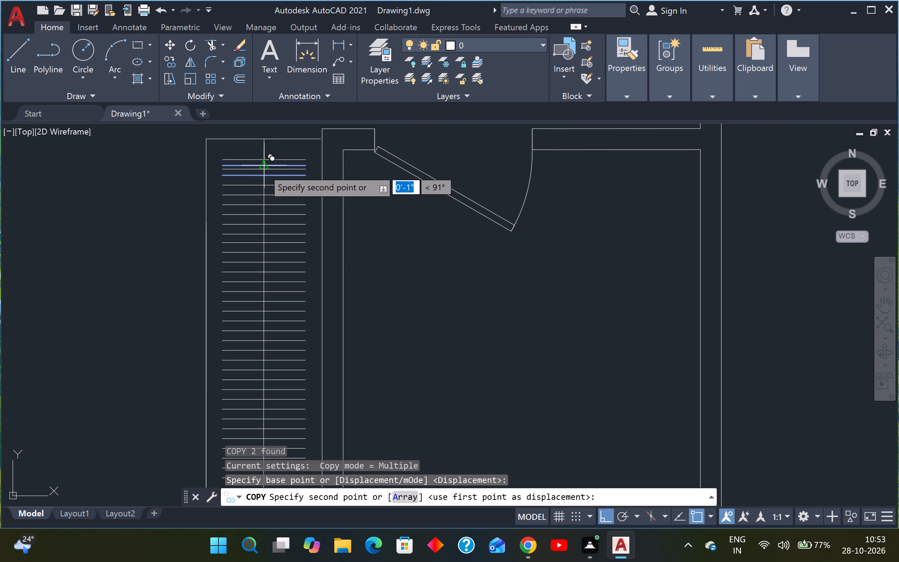
{"action": "scroll", "coordinate": [262, 153], "scroll_direction": "up", "scroll_amount": 1}
{"action": "left_click", "coordinate": [262, 153]}
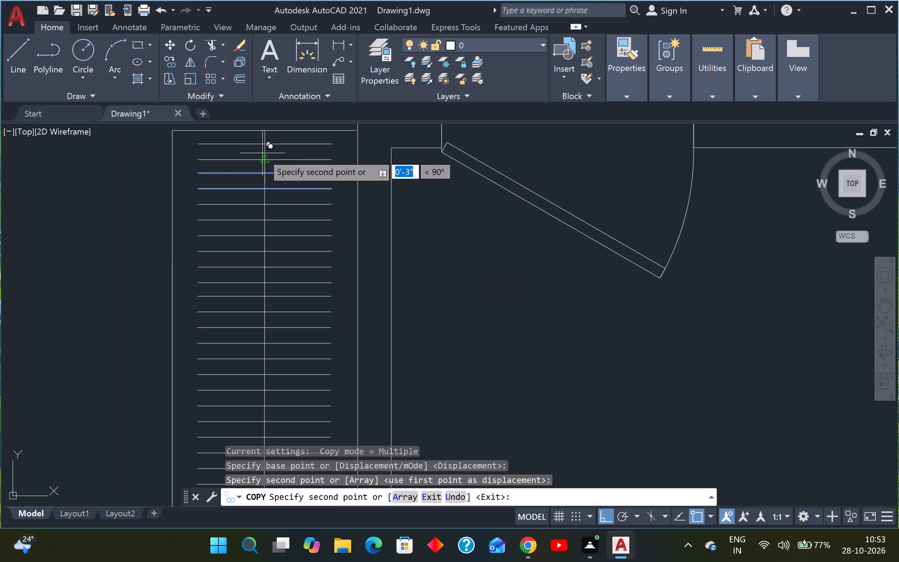
{"action": "key", "text": "Escape"}
Draw a slanted line from the right end of the second slat to the left end of the third slat.
{"action": "key", "text": "l"}
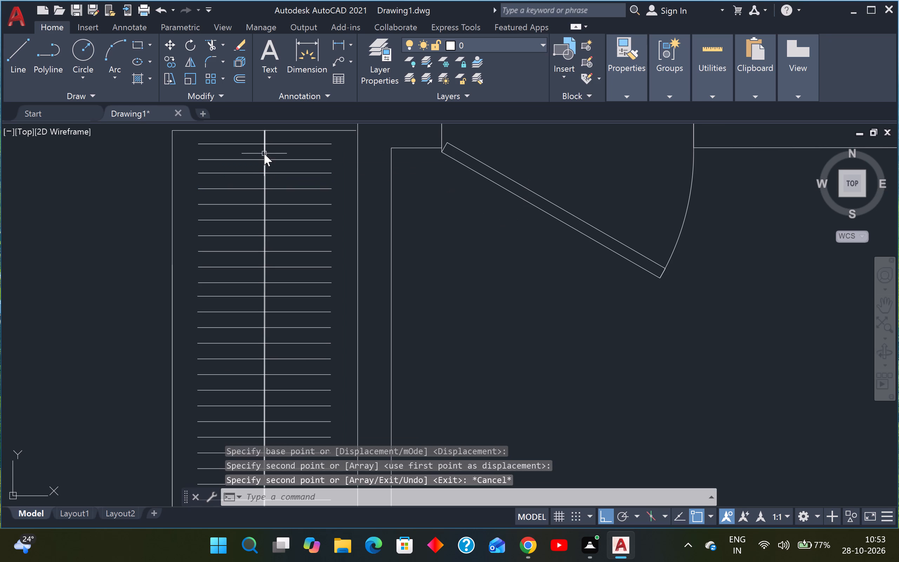
{"action": "key", "text": "space"}
{"action": "left_click", "coordinate": [334, 157]}
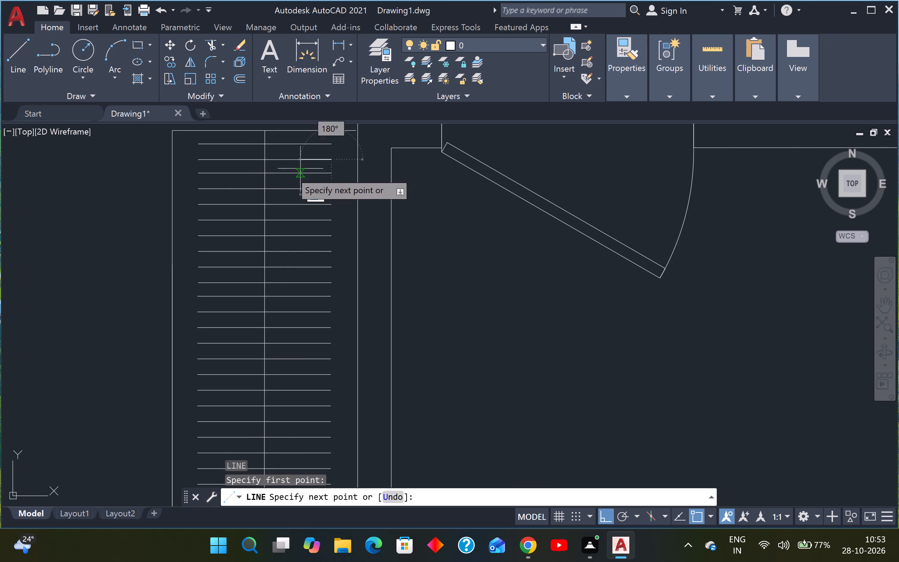
{"action": "left_click", "coordinate": [200, 173]}
{"action": "key", "text": "Escape"}
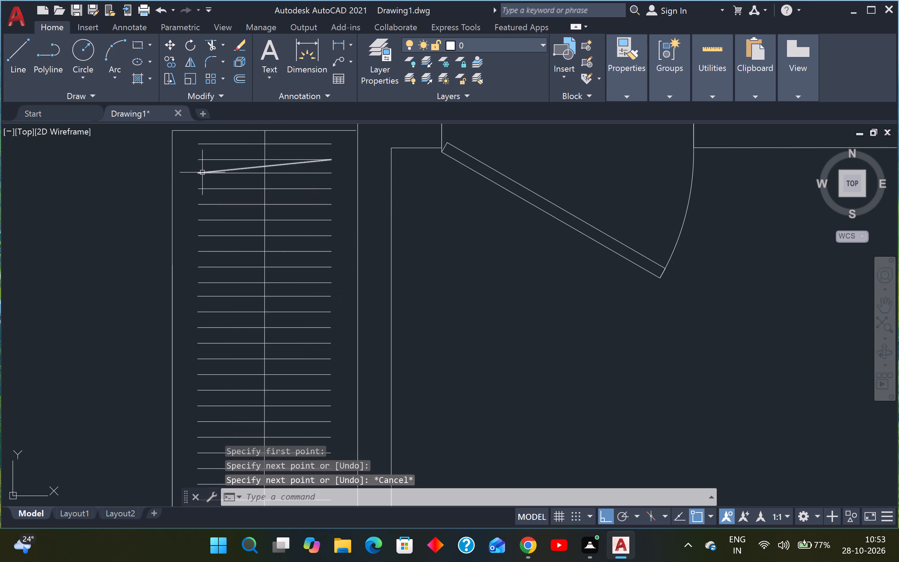
Draw slanted lines in the lengthened wardrobe from the right ends of the fifth and eighth slats to the left ends of the slats just below.
{"action": "key", "text": "space"}
{"action": "scroll", "coordinate": [234, 200], "scroll_direction": "down", "scroll_amount": 1}
{"action": "scroll", "coordinate": [275, 207], "scroll_direction": "up", "scroll_amount": 2}
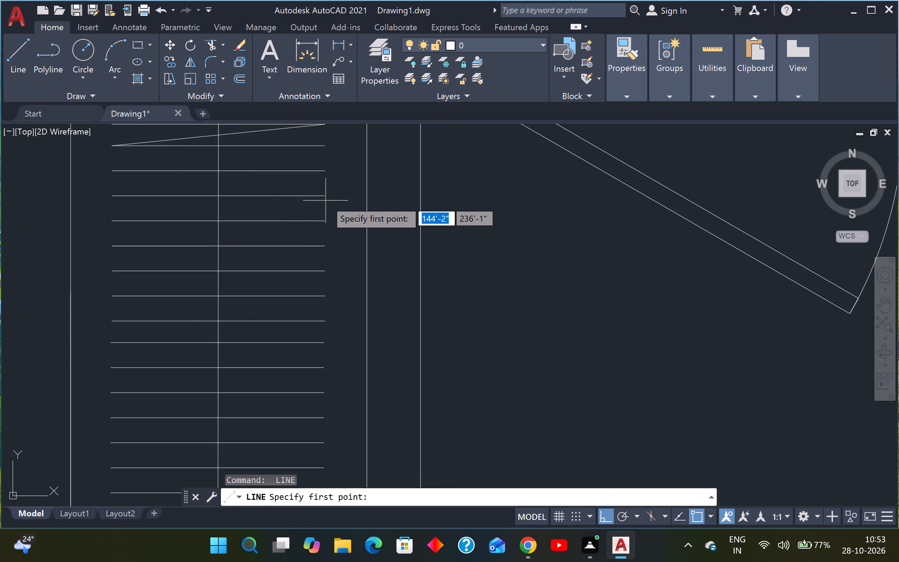
{"action": "left_click", "coordinate": [325, 196]}
{"action": "left_click", "coordinate": [113, 219]}
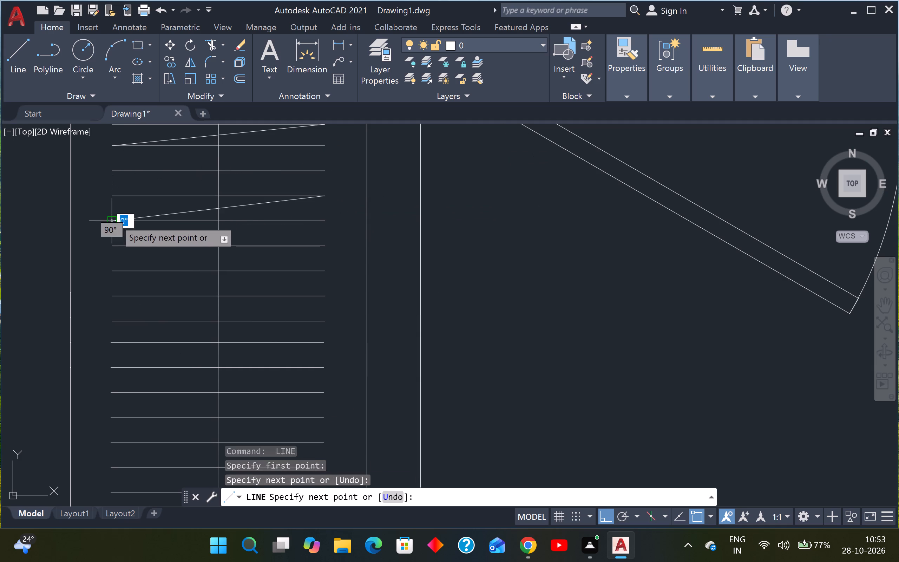
{"action": "key", "text": "Escape"}
{"action": "scroll", "coordinate": [151, 203], "scroll_direction": "down", "scroll_amount": 3}
{"action": "scroll", "coordinate": [180, 231], "scroll_direction": "up", "scroll_amount": 2}
{"action": "key", "text": "space"}
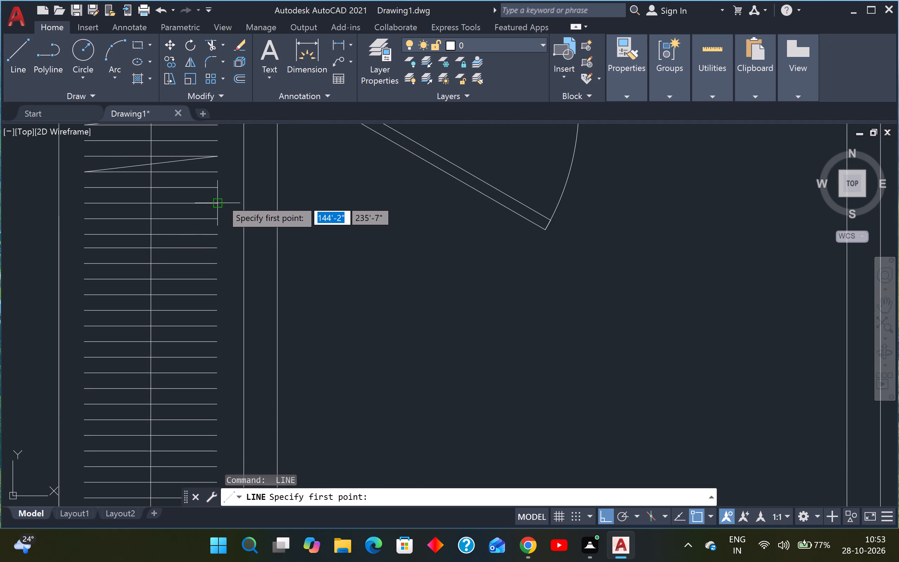
{"action": "left_click", "coordinate": [214, 202]}
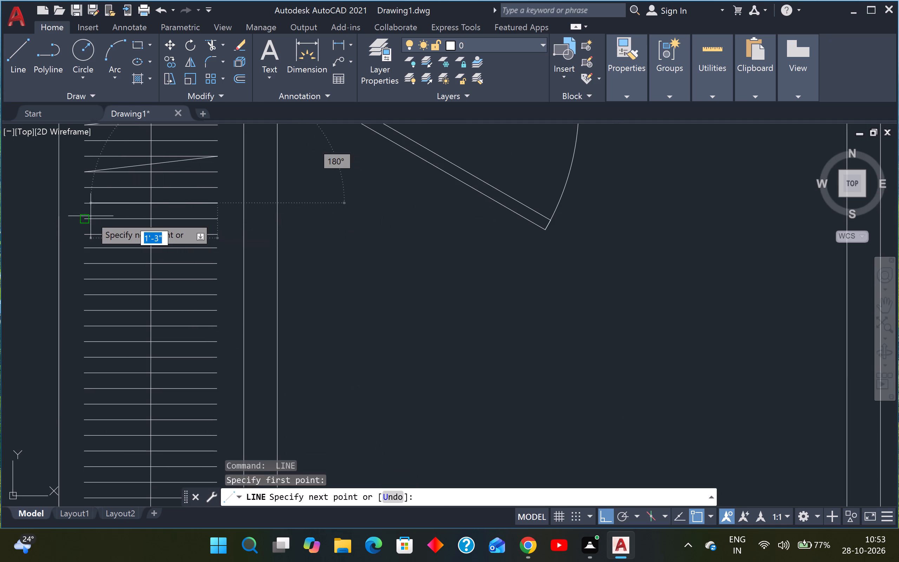
{"action": "left_click", "coordinate": [86, 221]}
{"action": "key", "text": "Escape"}
Draw slanted lines from the right ends of the lengthened wardrobe's eleventh and fourteenth slats to the left ends of the slats just below.
{"action": "scroll", "coordinate": [97, 220], "scroll_direction": "down", "scroll_amount": 3}
{"action": "scroll", "coordinate": [117, 230], "scroll_direction": "up", "scroll_amount": 2}
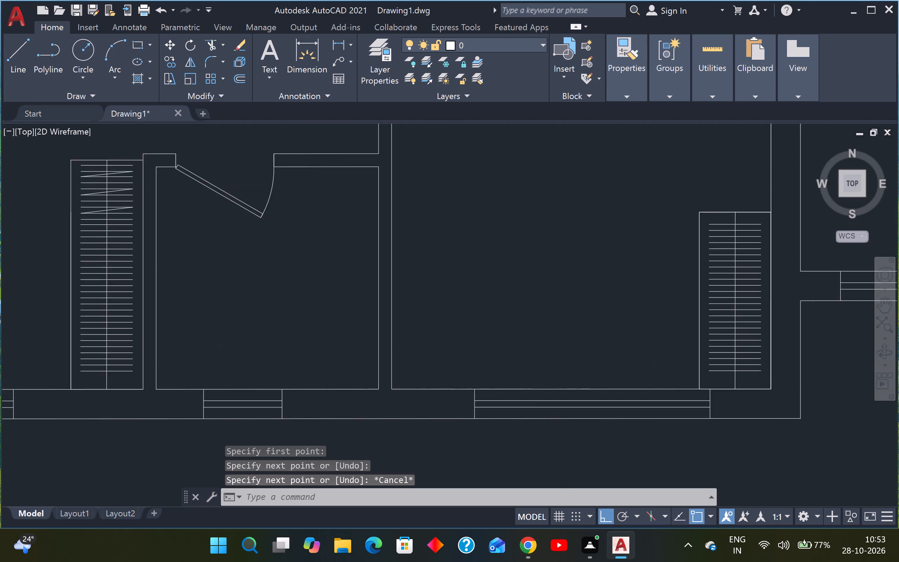
{"action": "key", "text": "space"}
{"action": "left_click_drag", "start_coordinate": [145, 221], "coordinate": [142, 222]}
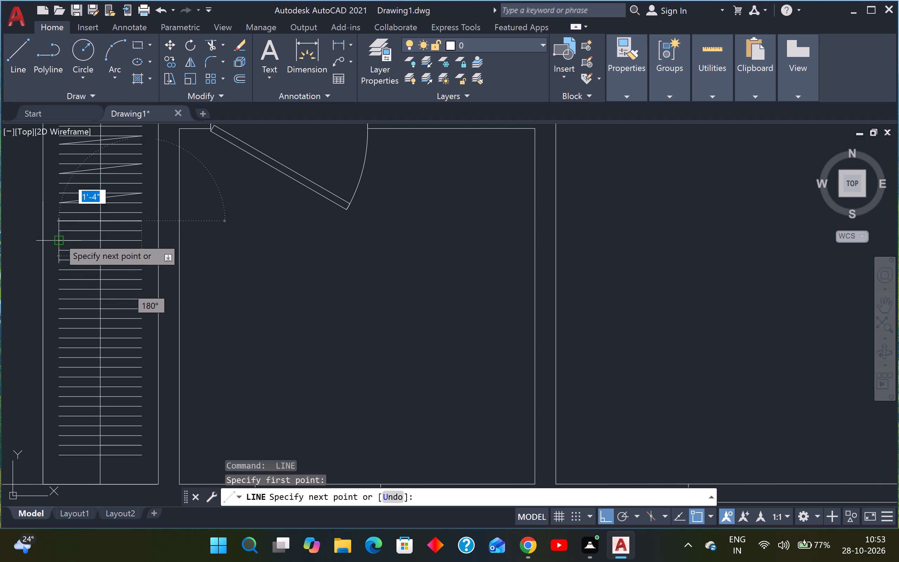
{"action": "left_click", "coordinate": [63, 228]}
{"action": "key", "text": "Escape"}
{"action": "scroll", "coordinate": [68, 226], "scroll_direction": "down", "scroll_amount": 4}
{"action": "scroll", "coordinate": [71, 228], "scroll_direction": "up", "scroll_amount": 3}
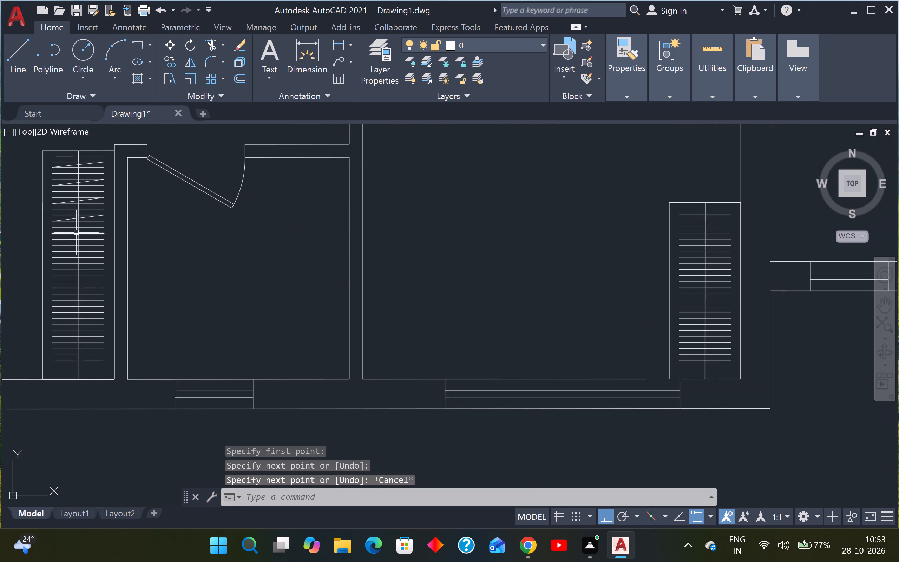
{"action": "middle_click_drag", "start_coordinate": [77, 232], "coordinate": [150, 229]}
{"action": "scroll", "coordinate": [148, 230], "scroll_direction": "up", "scroll_amount": 1}
{"action": "key", "text": "space"}
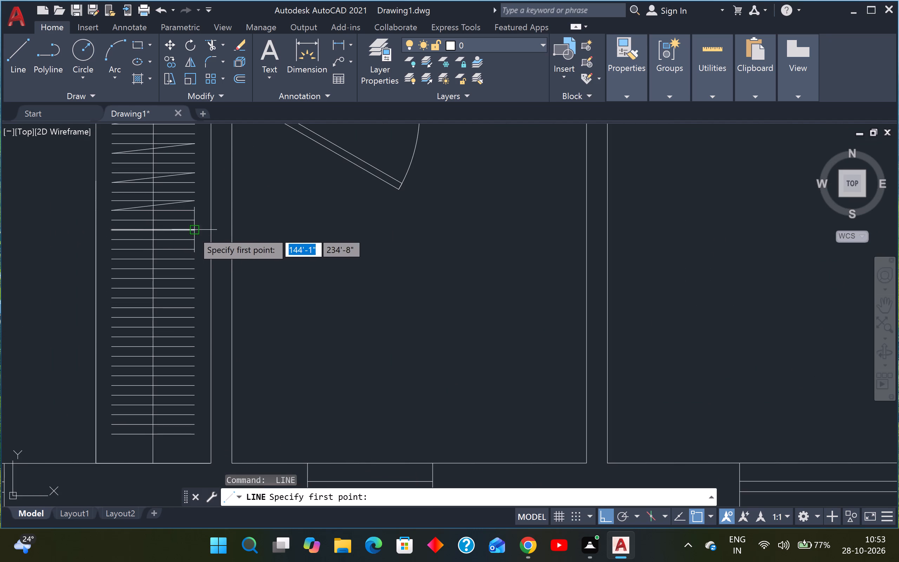
{"action": "left_click", "coordinate": [192, 230]}
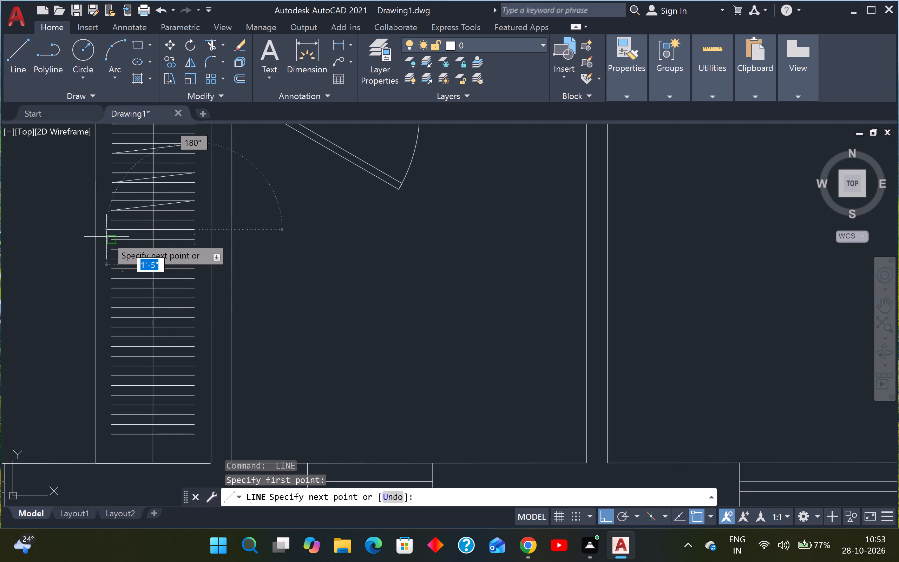
{"action": "left_click", "coordinate": [114, 237]}
{"action": "key", "text": "Escape"}
Draw slanted lines from the right ends of the lengthened wardrobe's 17th and 19th slats to the left ends of the slats just below.
{"action": "scroll", "coordinate": [124, 234], "scroll_direction": "down", "scroll_amount": 2}
{"action": "scroll", "coordinate": [136, 248], "scroll_direction": "up", "scroll_amount": 2}
{"action": "key", "text": "space"}
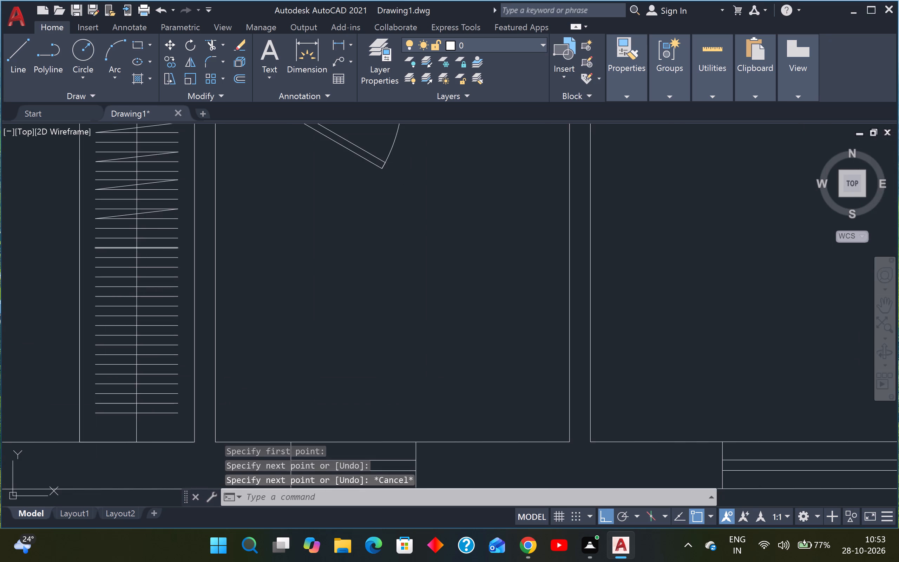
{"action": "left_click", "coordinate": [175, 240]}
{"action": "left_click", "coordinate": [93, 246]}
{"action": "key", "text": "Escape"}
{"action": "scroll", "coordinate": [100, 247], "scroll_direction": "down", "scroll_amount": 1}
{"action": "scroll", "coordinate": [118, 261], "scroll_direction": "up", "scroll_amount": 2}
{"action": "key", "text": "space"}
{"action": "left_click_drag", "start_coordinate": [197, 238], "coordinate": [191, 238]}
{"action": "left_click", "coordinate": [67, 259]}
{"action": "key", "text": "Escape"}
Draw slanted lines from the right ends of the lengthened wardrobe's 22nd and 25th slats to the left ends of the slats just below.
{"action": "scroll", "coordinate": [71, 259], "scroll_direction": "down", "scroll_amount": 2}
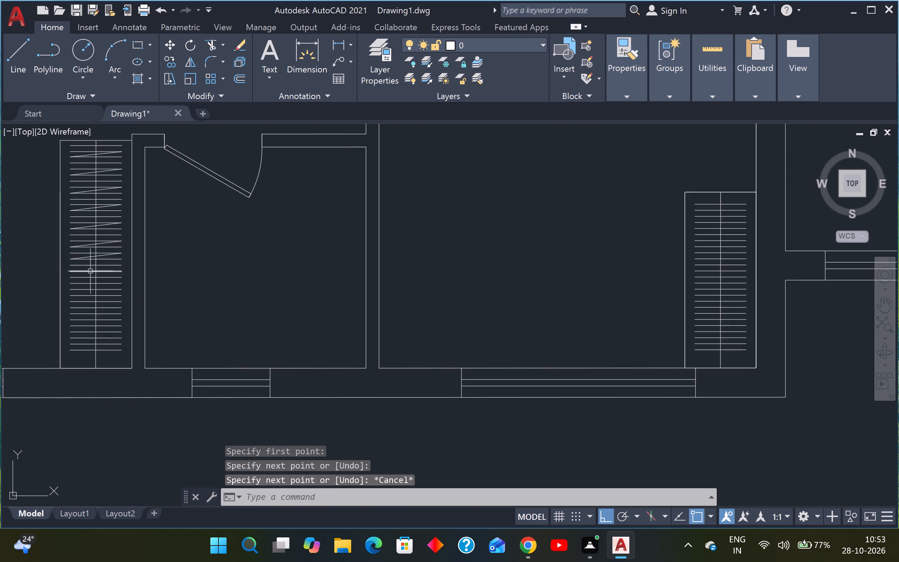
{"action": "scroll", "coordinate": [92, 273], "scroll_direction": "up", "scroll_amount": 3}
{"action": "key", "text": "space"}
{"action": "left_click", "coordinate": [205, 256]}
{"action": "scroll", "coordinate": [184, 261], "scroll_direction": "down", "scroll_amount": 2}
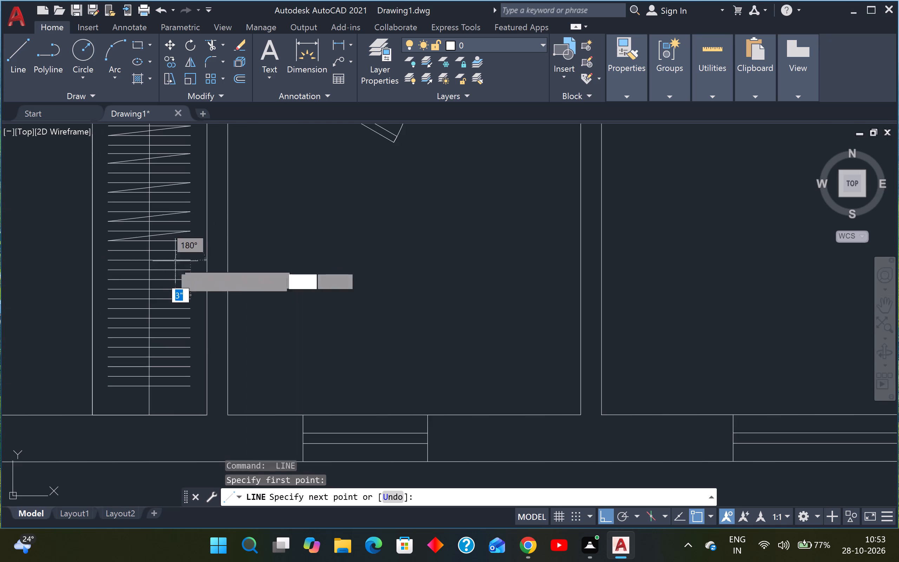
{"action": "scroll", "coordinate": [108, 268], "scroll_direction": "up", "scroll_amount": 2}
{"action": "left_click", "coordinate": [107, 274]}
{"action": "key", "text": "Escape"}
{"action": "scroll", "coordinate": [171, 291], "scroll_direction": "down", "scroll_amount": 3}
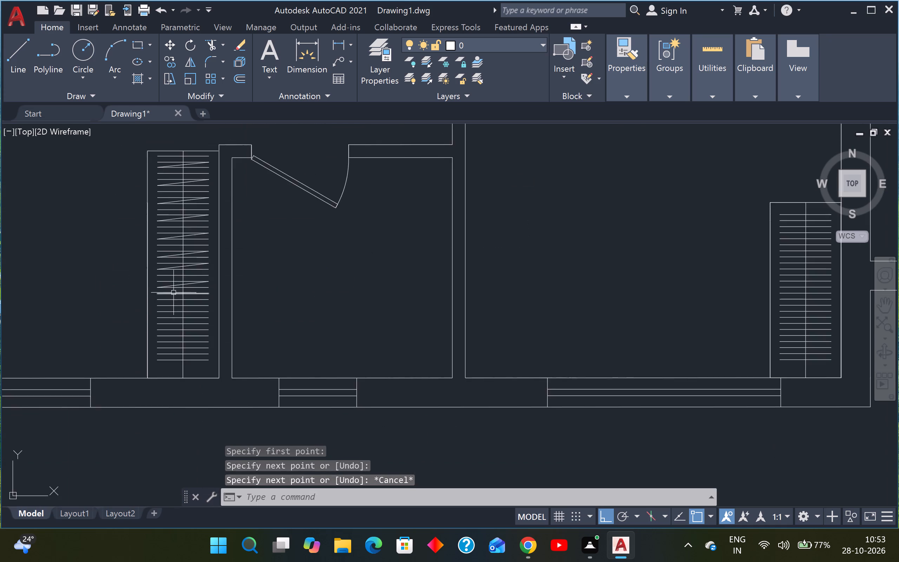
{"action": "scroll", "coordinate": [176, 296], "scroll_direction": "up", "scroll_amount": 4}
{"action": "key", "text": "space"}
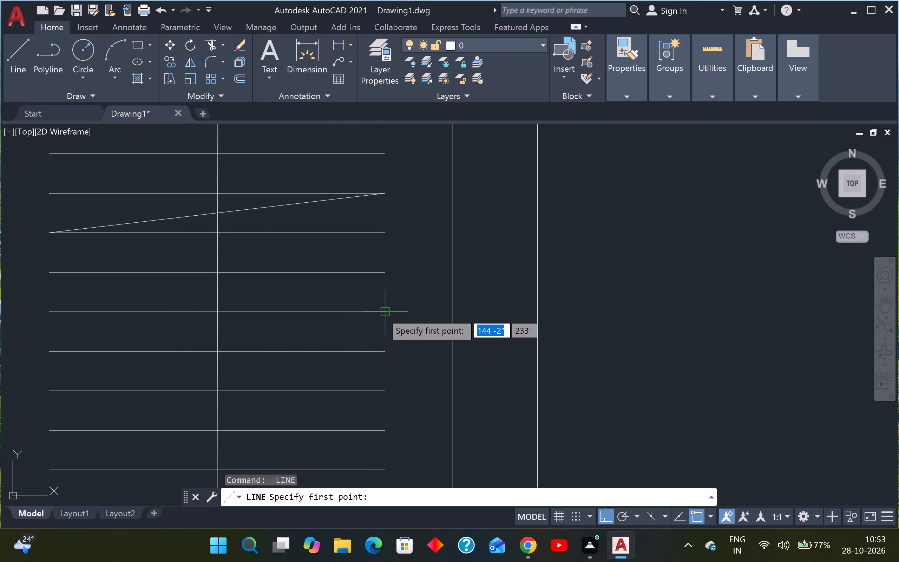
{"action": "left_click", "coordinate": [381, 312]}
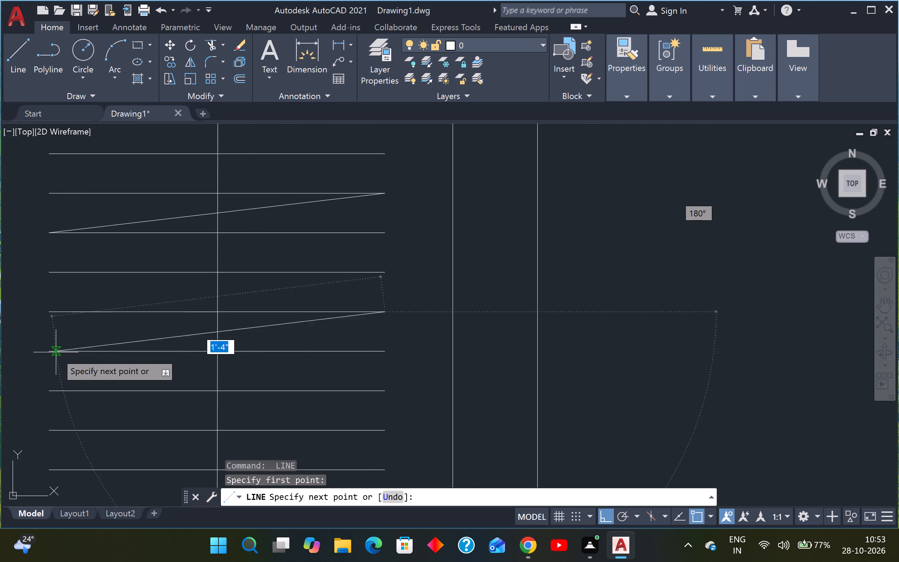
{"action": "left_click", "coordinate": [51, 352]}
{"action": "key", "text": "Escape"}
Draw slanted lines in the lengthened wardrobe from the sixth-last slat's right end to the fifth-last's left end, and likewise between the bottom two slats.
{"action": "scroll", "coordinate": [58, 344], "scroll_direction": "down", "scroll_amount": 3}
{"action": "key", "text": "space"}
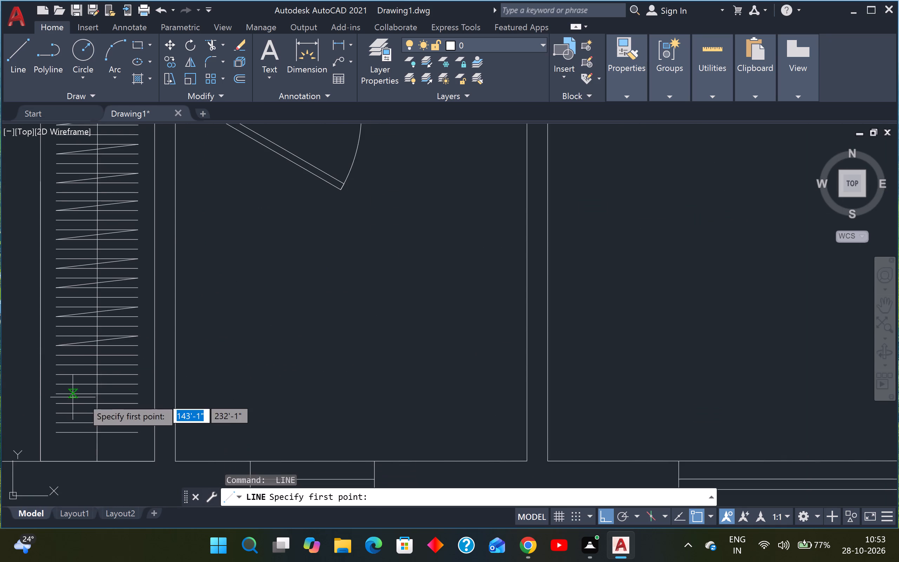
{"action": "scroll", "coordinate": [109, 394], "scroll_direction": "up", "scroll_amount": 1}
{"action": "left_click_drag", "start_coordinate": [156, 377], "coordinate": [147, 376]}
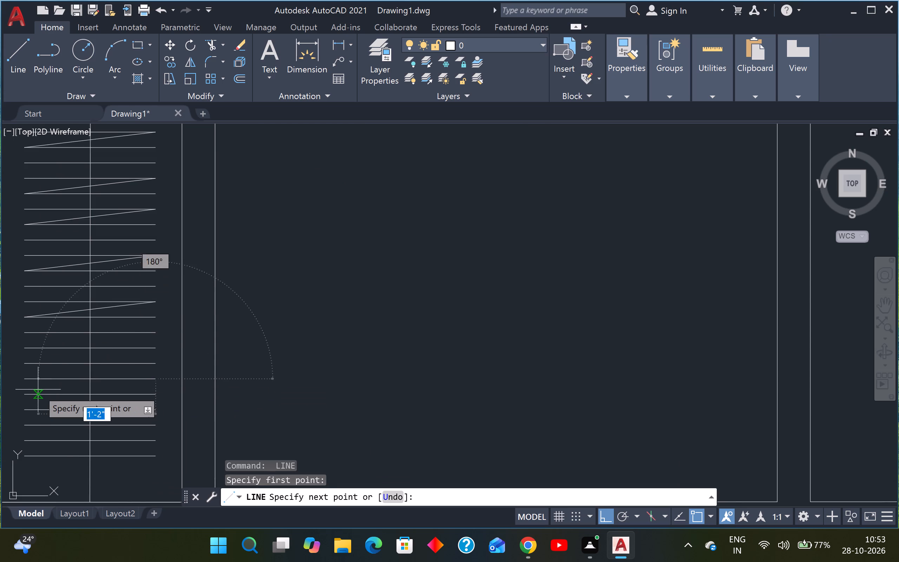
{"action": "left_click", "coordinate": [25, 397]}
{"action": "key", "text": "Escape"}
{"action": "scroll", "coordinate": [38, 395], "scroll_direction": "down", "scroll_amount": 3}
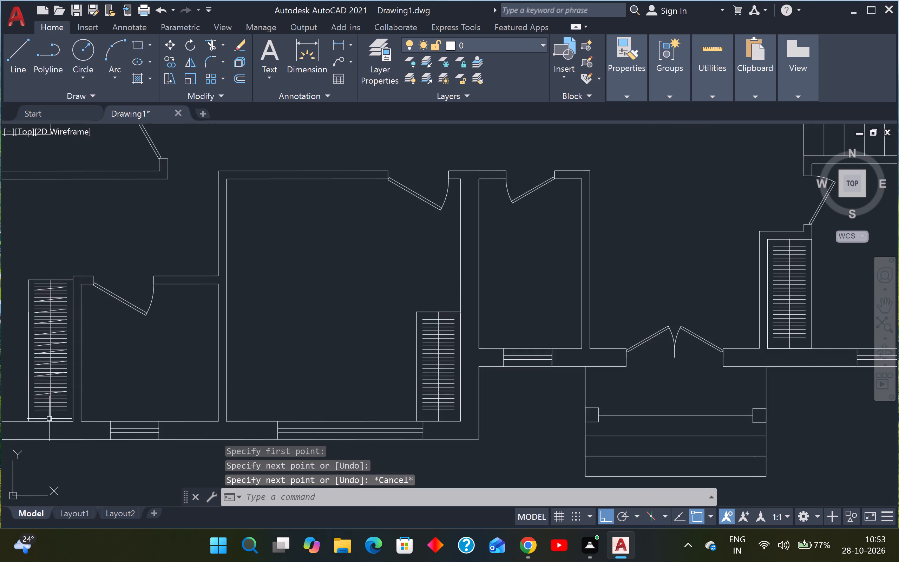
{"action": "scroll", "coordinate": [46, 431], "scroll_direction": "up", "scroll_amount": 3}
{"action": "key", "text": "space"}
{"action": "middle_click_drag", "start_coordinate": [96, 348], "coordinate": [271, 323]}
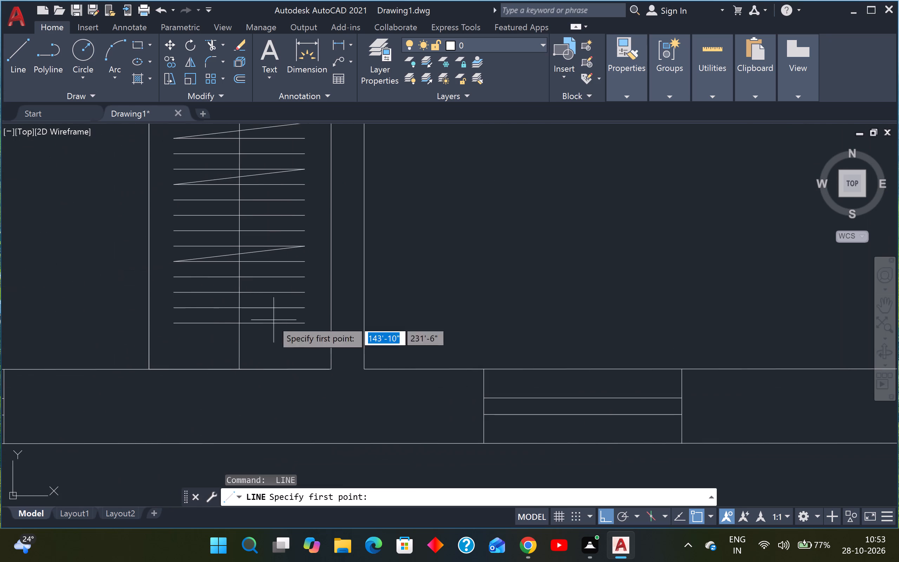
{"action": "left_click", "coordinate": [305, 306]}
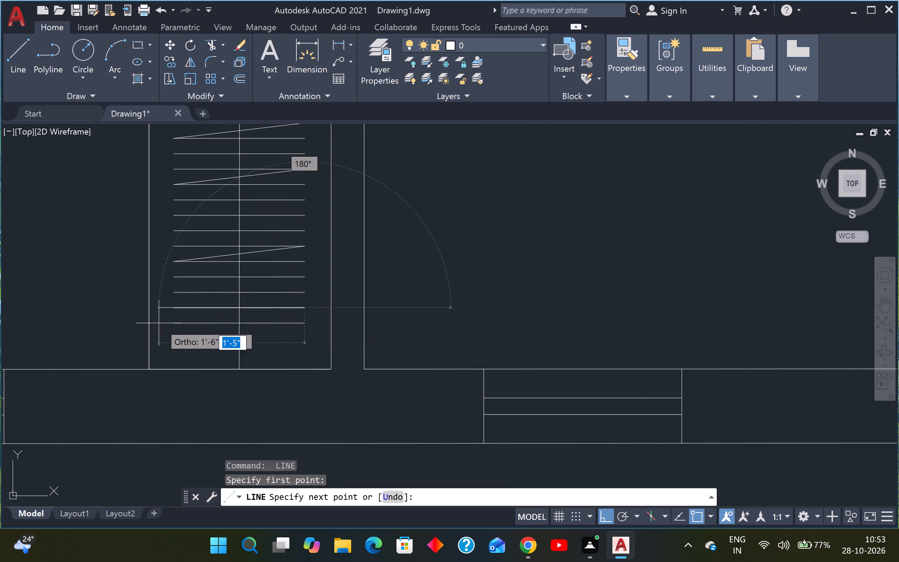
{"action": "left_click", "coordinate": [173, 322]}
{"action": "key", "text": "Escape"}
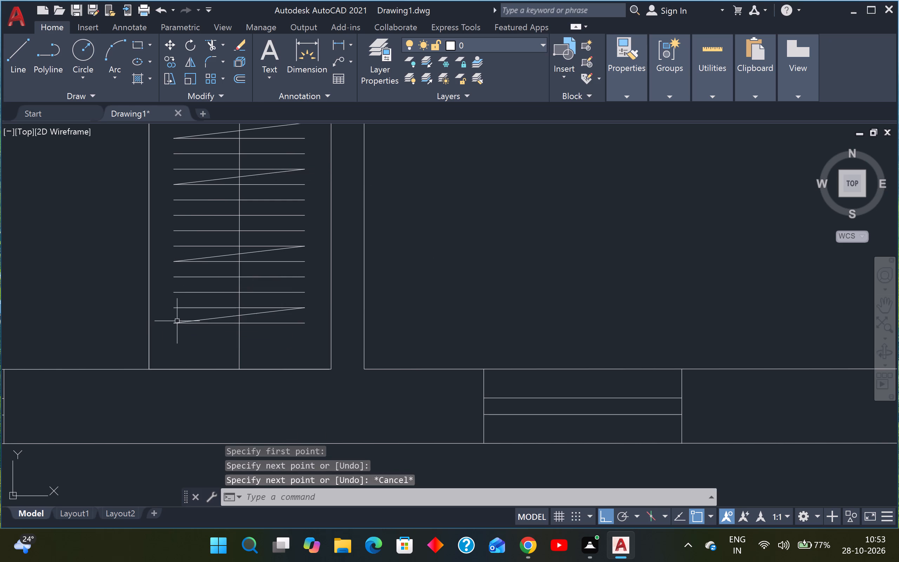
In the middle bottom room's shorter wardrobe, draw slanted lines from the first and fourth slats' right ends to the left ends of the slats below.
{"action": "scroll", "coordinate": [178, 321], "scroll_direction": "down", "scroll_amount": 4}
{"action": "key", "text": "Escape"}
{"action": "key", "text": "space"}
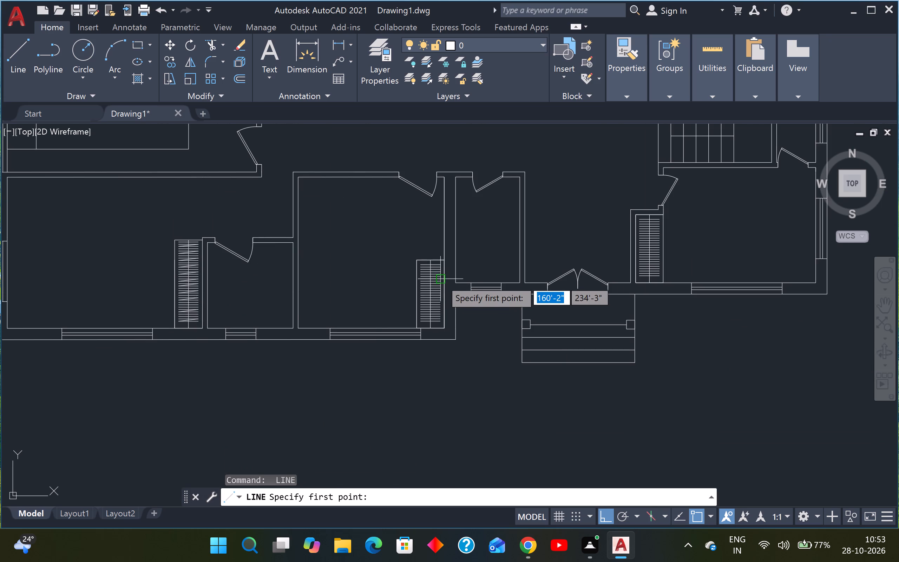
{"action": "scroll", "coordinate": [441, 269], "scroll_direction": "up", "scroll_amount": 5}
{"action": "left_click", "coordinate": [429, 259]}
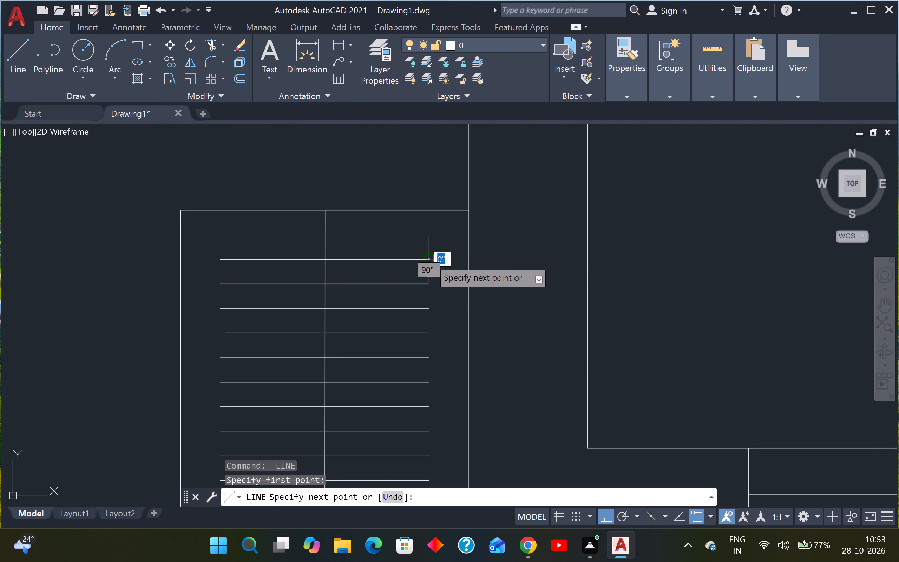
{"action": "left_click", "coordinate": [222, 284]}
{"action": "key", "text": "Escape"}
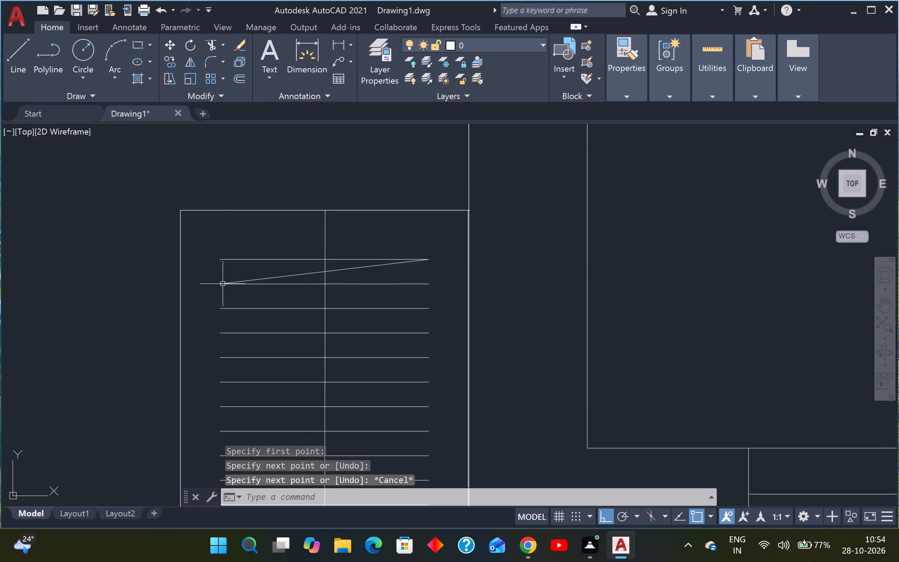
{"action": "scroll", "coordinate": [235, 280], "scroll_direction": "down", "scroll_amount": 3}
{"action": "key", "text": "space"}
{"action": "scroll", "coordinate": [290, 309], "scroll_direction": "up", "scroll_amount": 2}
{"action": "left_click", "coordinate": [288, 307]}
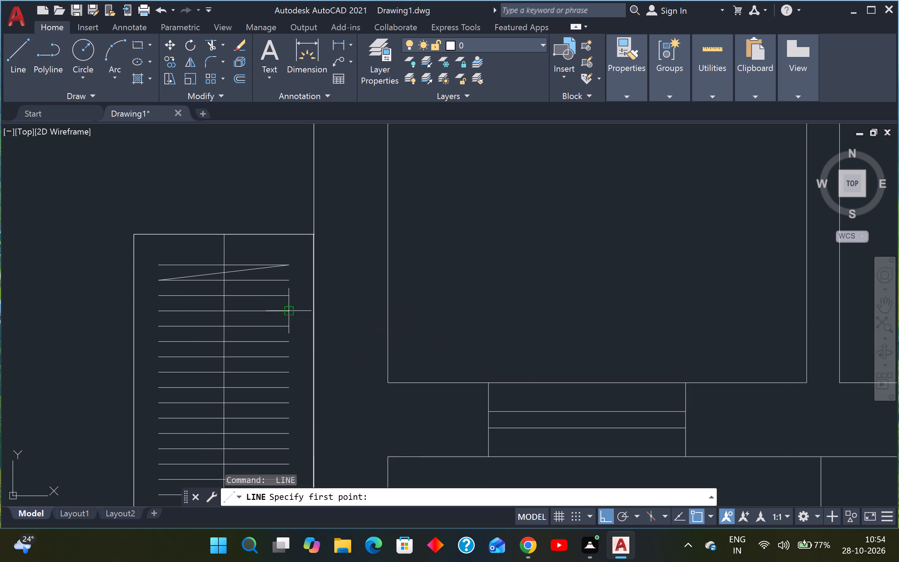
{"action": "left_click", "coordinate": [158, 327]}
{"action": "key", "text": "Escape"}
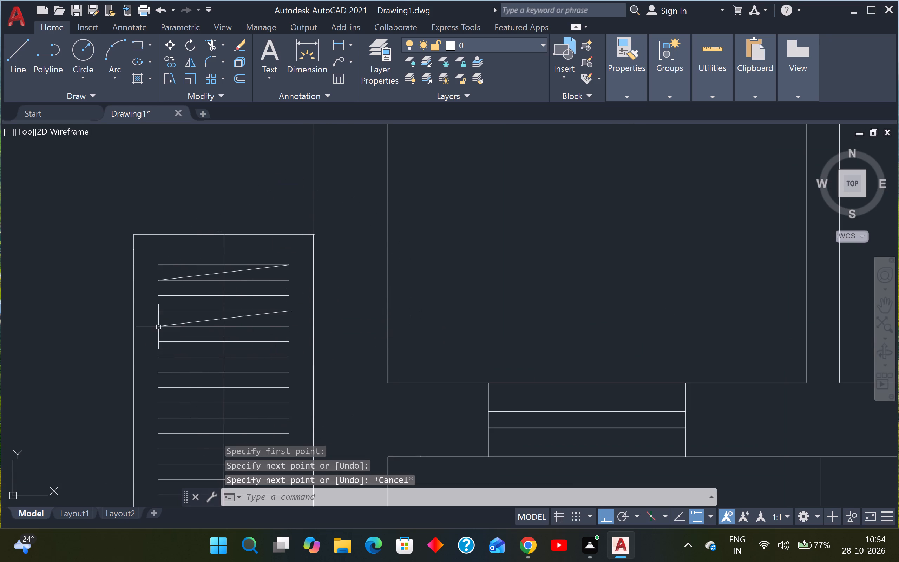
Draw slanted lines from the right ends of this wardrobe's eighth and sixth slats to the left ends of the slats just below.
{"action": "scroll", "coordinate": [160, 327], "scroll_direction": "down", "scroll_amount": 3}
{"action": "scroll", "coordinate": [171, 348], "scroll_direction": "up", "scroll_amount": 2}
{"action": "key", "text": "space"}
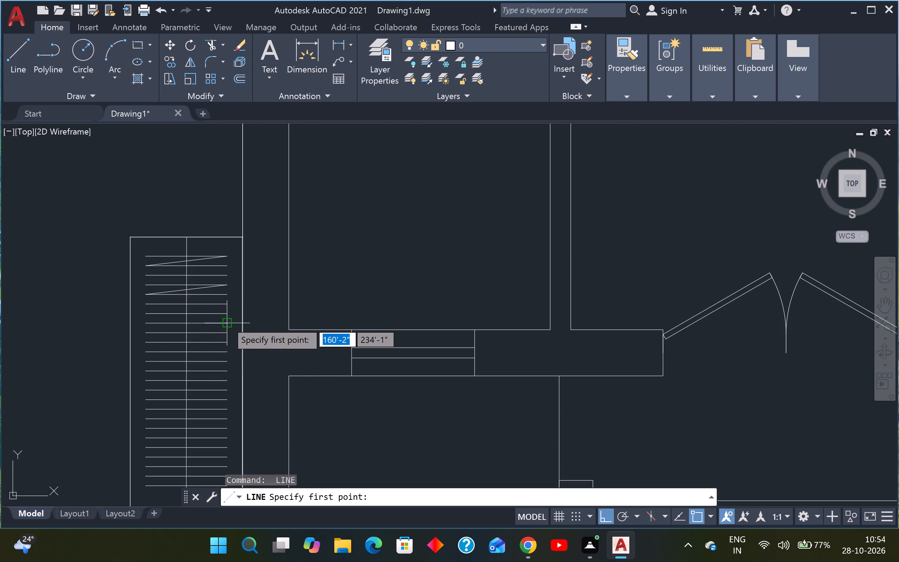
{"action": "left_click", "coordinate": [231, 325]}
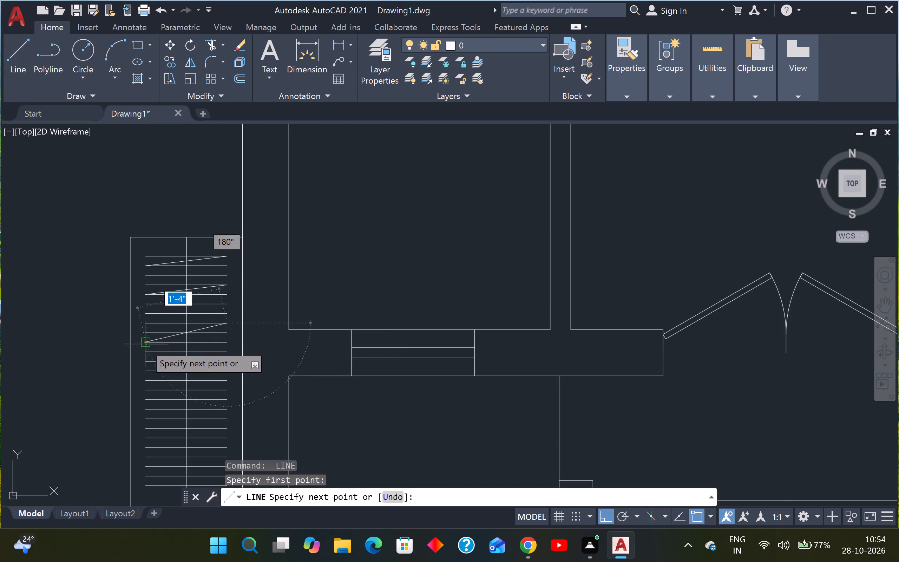
{"action": "scroll", "coordinate": [147, 336], "scroll_direction": "up", "scroll_amount": 2}
{"action": "left_click", "coordinate": [145, 327]}
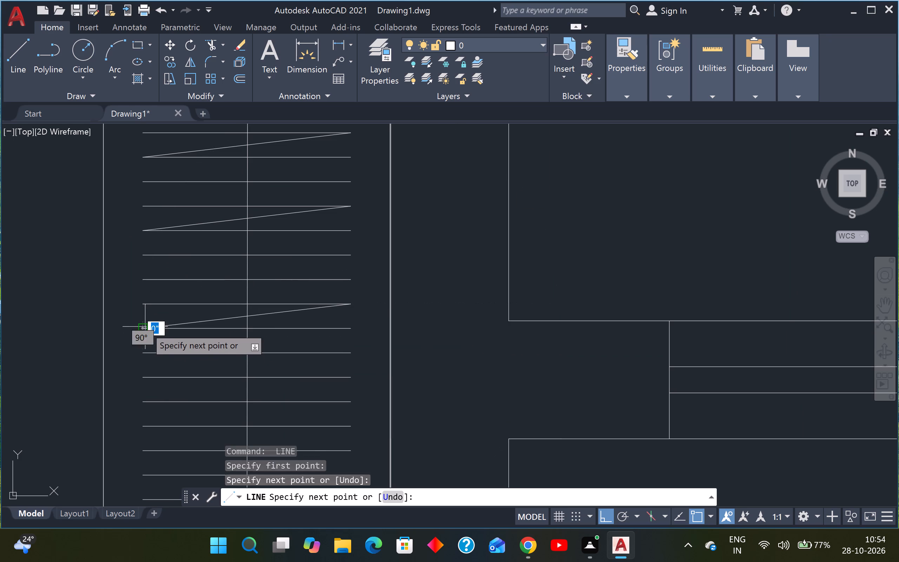
{"action": "key", "text": "Escape"}
{"action": "scroll", "coordinate": [160, 307], "scroll_direction": "down", "scroll_amount": 1}
{"action": "scroll", "coordinate": [234, 285], "scroll_direction": "up", "scroll_amount": 2}
{"action": "key", "text": "space"}
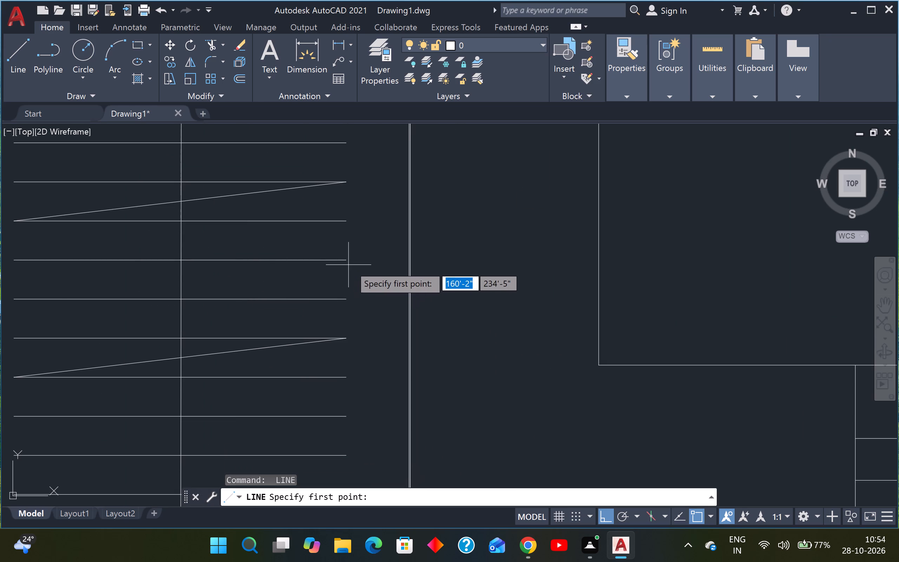
{"action": "left_click", "coordinate": [342, 259]}
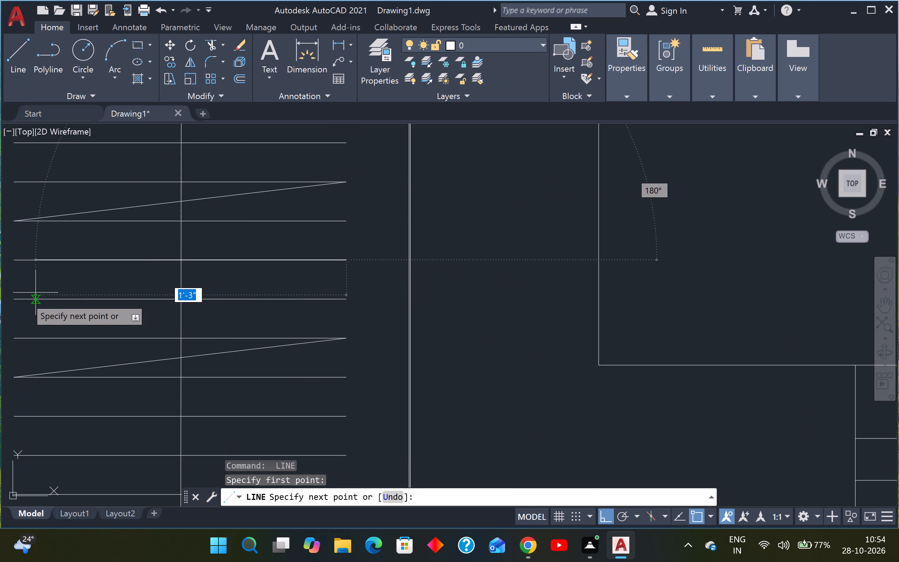
{"action": "left_click", "coordinate": [14, 301]}
{"action": "key", "text": "Escape"}
In the middle bottom room's shorter wardrobe, draw slanted lines from the 13th and 10th slats' right ends to the left ends of the slats below.
{"action": "scroll", "coordinate": [18, 301], "scroll_direction": "down", "scroll_amount": 4}
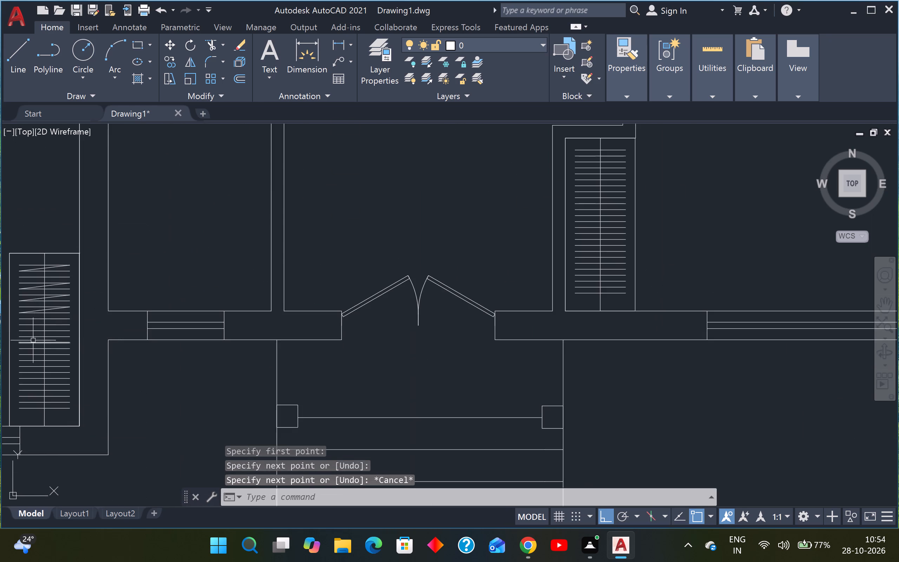
{"action": "middle_click_drag", "start_coordinate": [55, 332], "coordinate": [179, 312]}
{"action": "scroll", "coordinate": [158, 337], "scroll_direction": "up", "scroll_amount": 2}
{"action": "key", "text": "space"}
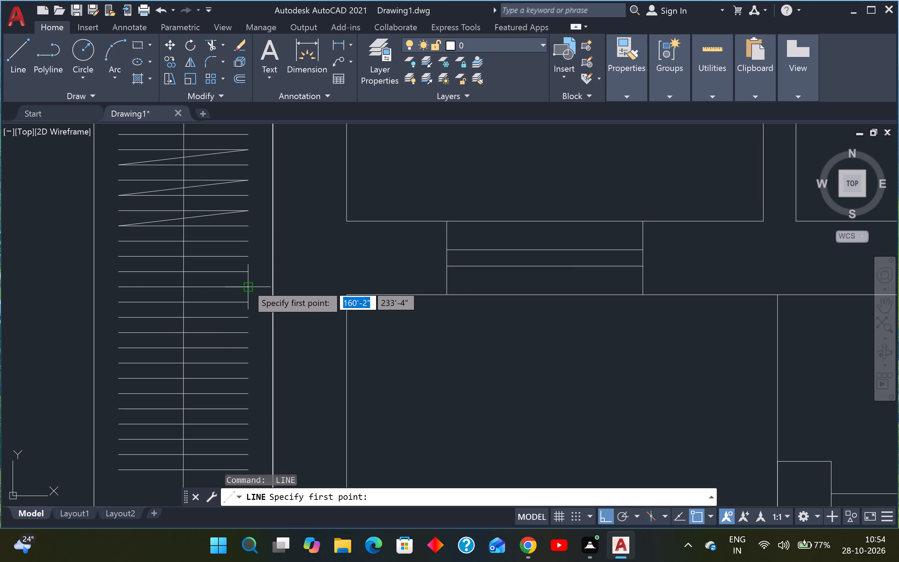
{"action": "left_click", "coordinate": [247, 284]}
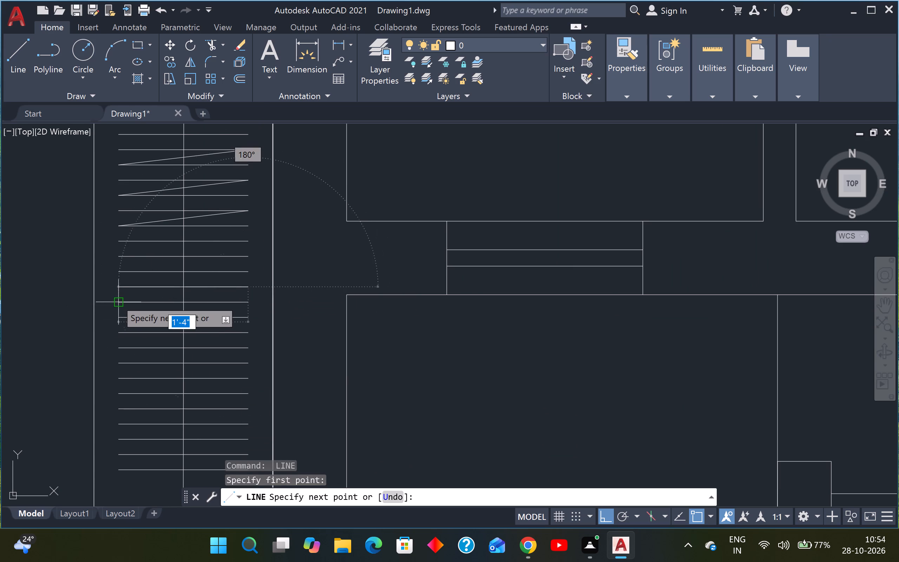
{"action": "left_click", "coordinate": [116, 299]}
{"action": "key", "text": "Escape"}
{"action": "key", "text": "space"}
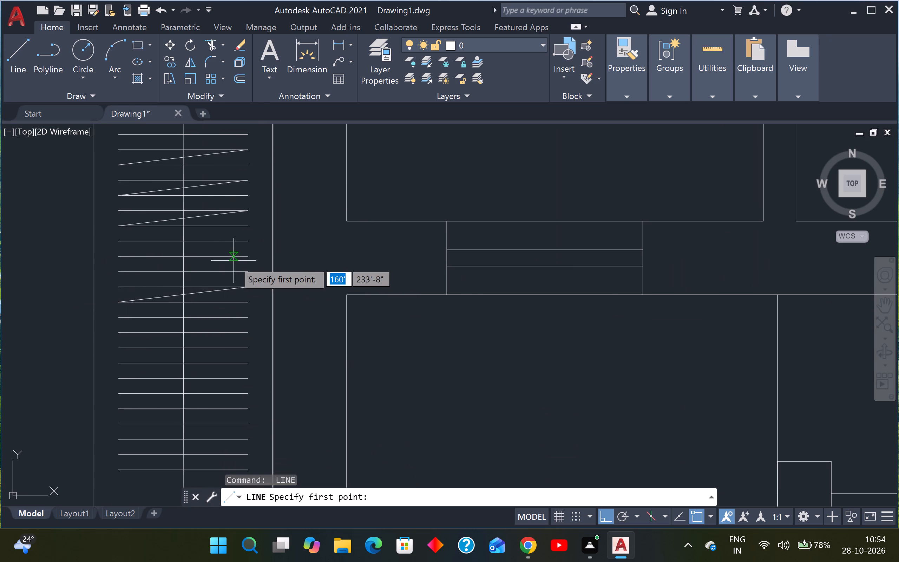
{"action": "scroll", "coordinate": [237, 255], "scroll_direction": "up", "scroll_amount": 2}
{"action": "left_click", "coordinate": [266, 220]}
{"action": "scroll", "coordinate": [258, 218], "scroll_direction": "down", "scroll_amount": 3}
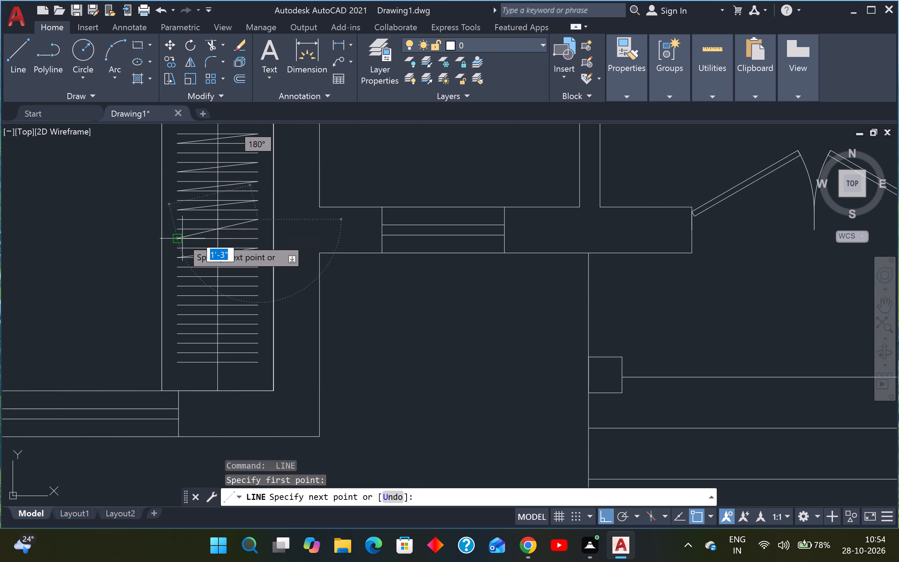
{"action": "scroll", "coordinate": [179, 238], "scroll_direction": "up", "scroll_amount": 3}
{"action": "left_click", "coordinate": [170, 202]}
{"action": "key", "text": "Escape"}
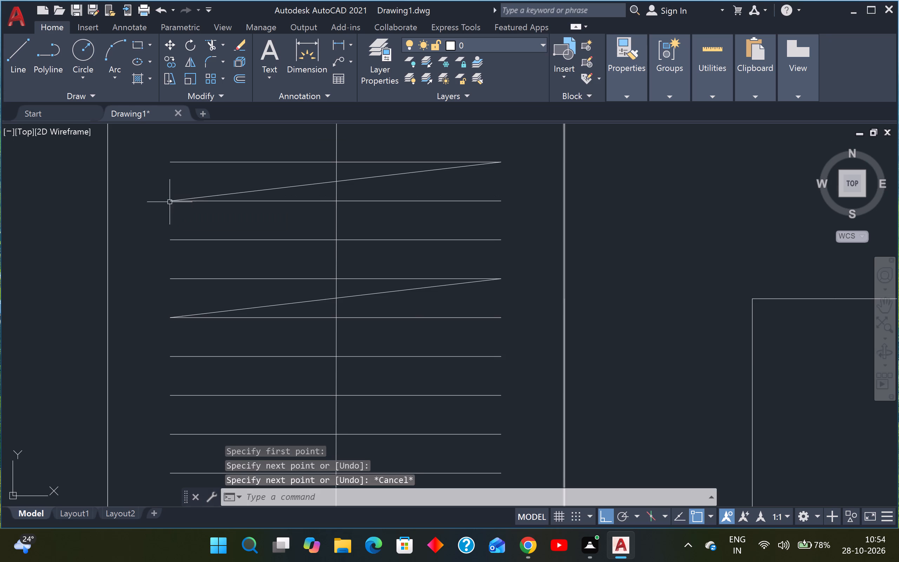
Draw slanted lines from the right ends of this wardrobe's 16th and 19th slats to the left ends of the slats just below.
{"action": "scroll", "coordinate": [171, 202], "scroll_direction": "down", "scroll_amount": 3}
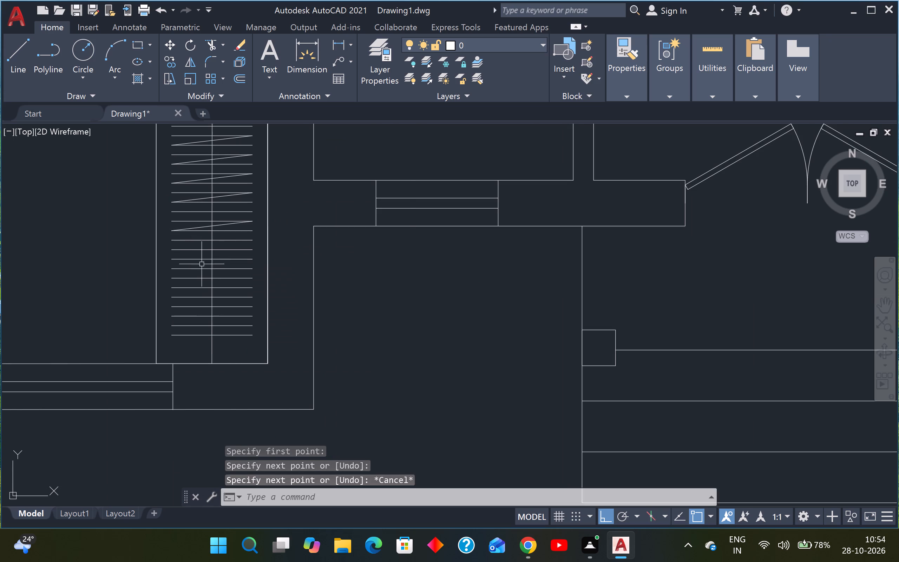
{"action": "key", "text": "space"}
{"action": "scroll", "coordinate": [246, 254], "scroll_direction": "up", "scroll_amount": 1}
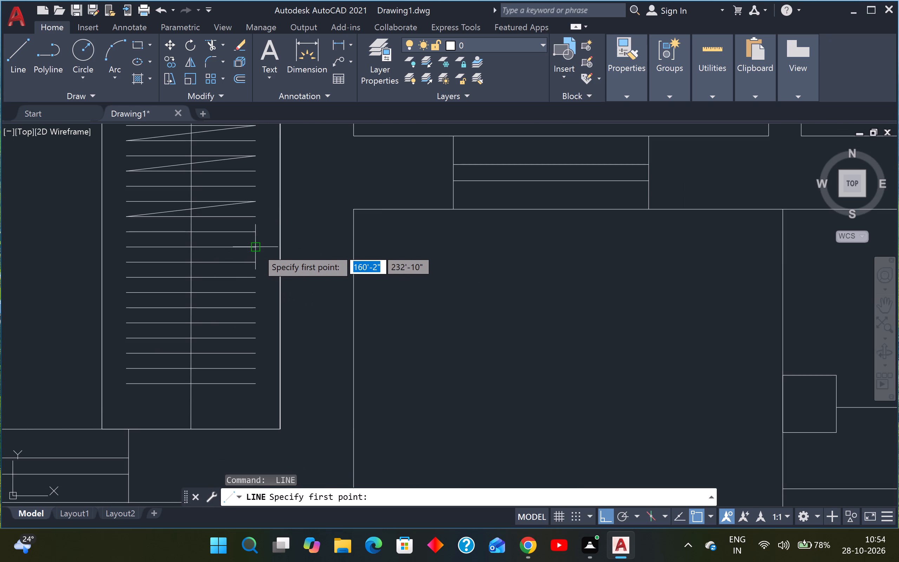
{"action": "left_click", "coordinate": [257, 248]}
{"action": "left_click", "coordinate": [125, 264]}
{"action": "key", "text": "Escape"}
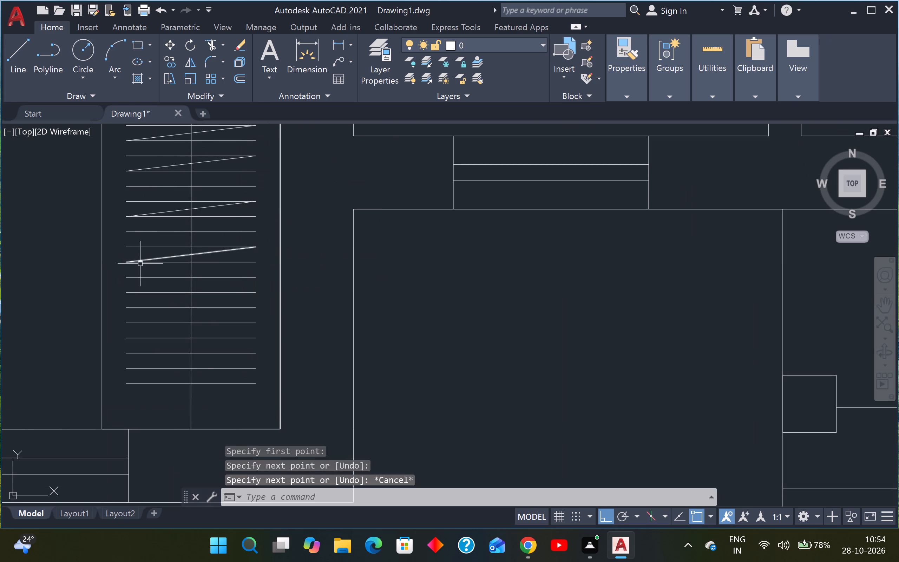
{"action": "scroll", "coordinate": [142, 265], "scroll_direction": "down", "scroll_amount": 1}
{"action": "scroll", "coordinate": [155, 285], "scroll_direction": "up", "scroll_amount": 2}
{"action": "key", "text": "space"}
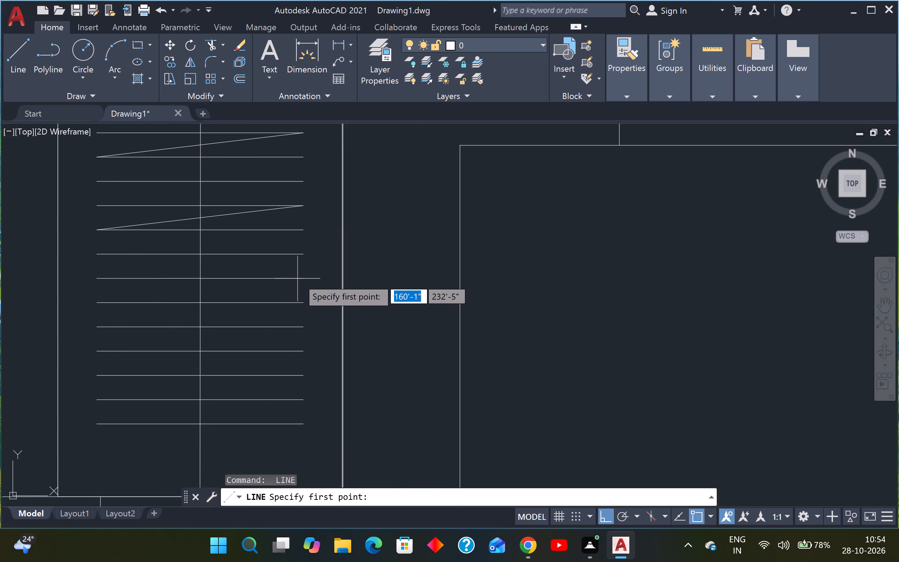
{"action": "left_click", "coordinate": [301, 276]}
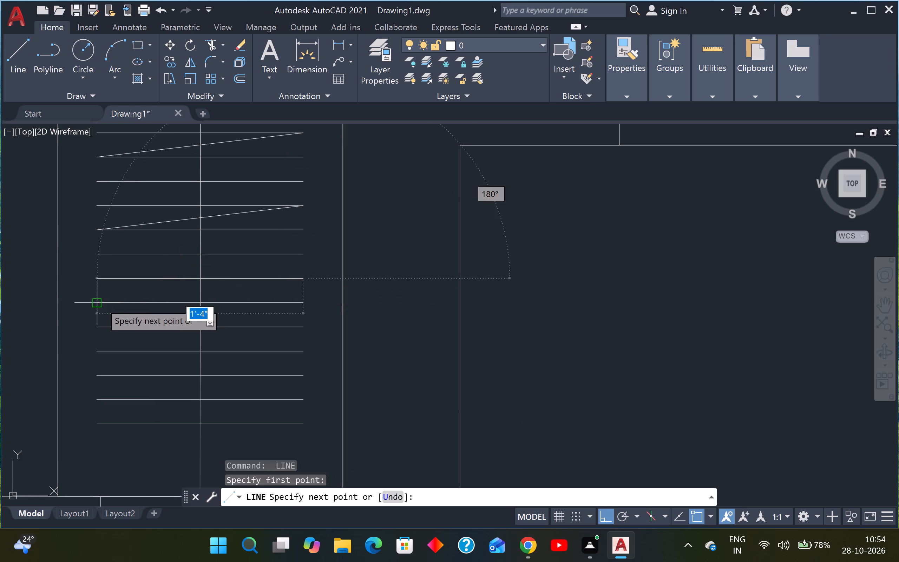
{"action": "left_click", "coordinate": [99, 302]}
{"action": "key", "text": "Escape"}
Draw slanted lines from the right ends of the same wardrobe's 22nd and 24th slats to the left ends of the slats just below.
{"action": "scroll", "coordinate": [113, 303], "scroll_direction": "down", "scroll_amount": 2}
{"action": "scroll", "coordinate": [184, 333], "scroll_direction": "up", "scroll_amount": 2}
{"action": "key", "text": "space"}
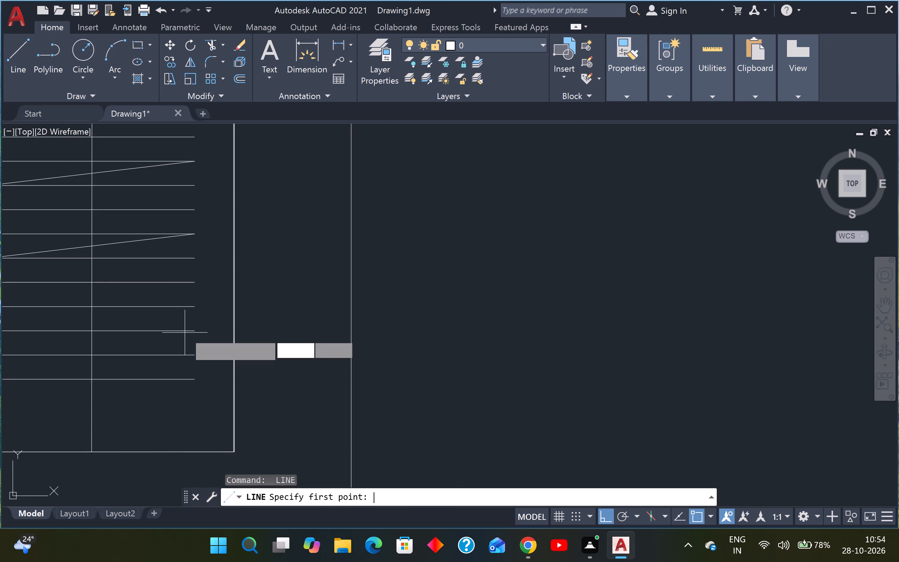
{"action": "left_click", "coordinate": [192, 305]}
{"action": "scroll", "coordinate": [191, 305], "scroll_direction": "down", "scroll_amount": 3}
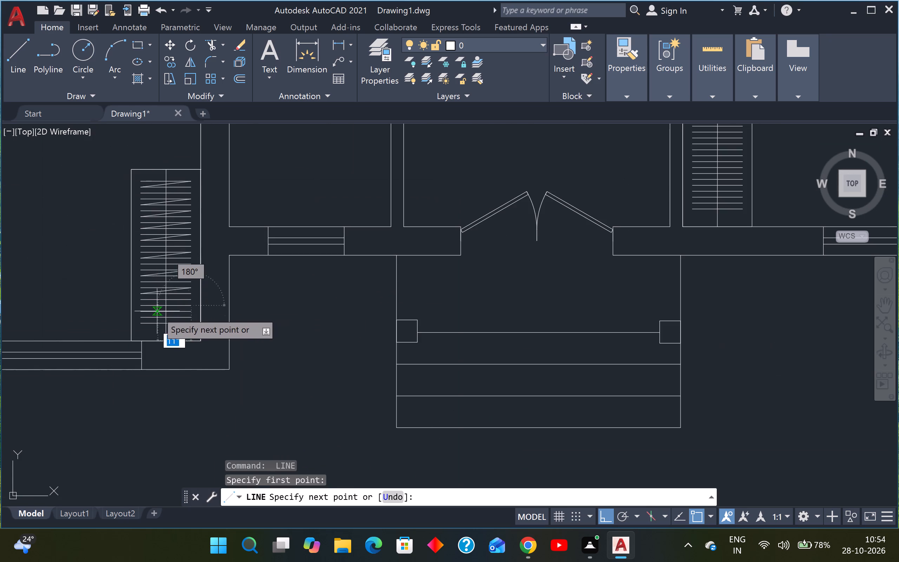
{"action": "scroll", "coordinate": [155, 310], "scroll_direction": "up", "scroll_amount": 3}
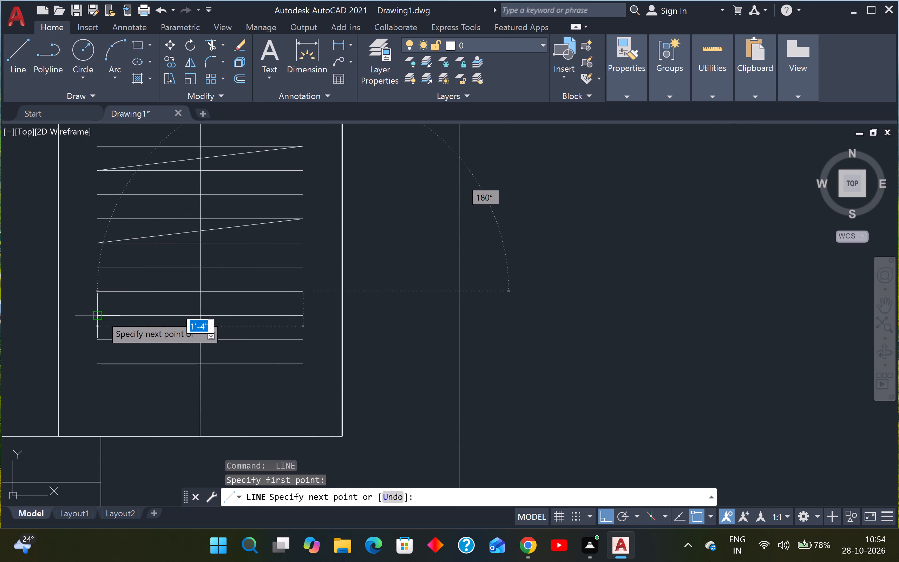
{"action": "left_click", "coordinate": [101, 315]}
{"action": "key", "text": "Escape"}
{"action": "scroll", "coordinate": [105, 316], "scroll_direction": "down", "scroll_amount": 2}
{"action": "key", "text": "space"}
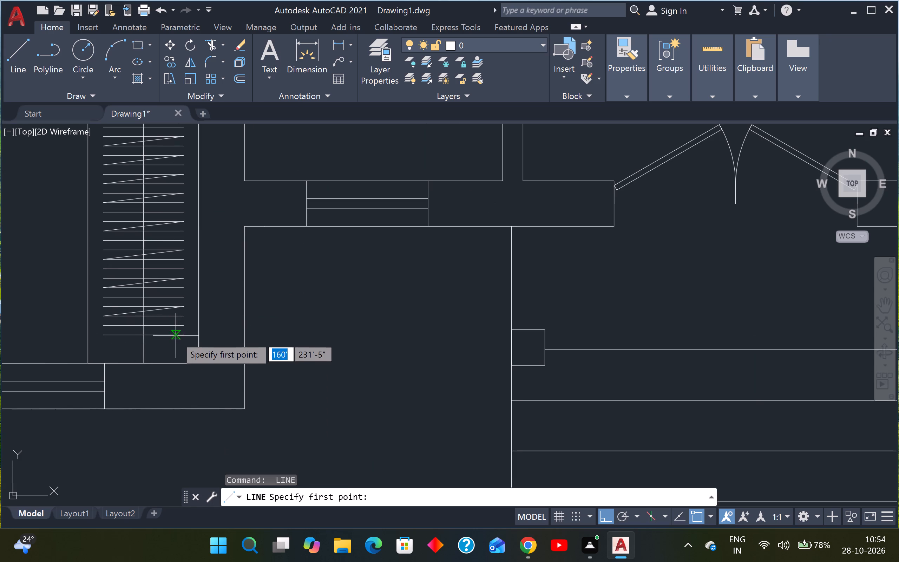
{"action": "scroll", "coordinate": [177, 334], "scroll_direction": "up", "scroll_amount": 3}
{"action": "left_click", "coordinate": [197, 307]}
{"action": "scroll", "coordinate": [194, 306], "scroll_direction": "down", "scroll_amount": 3}
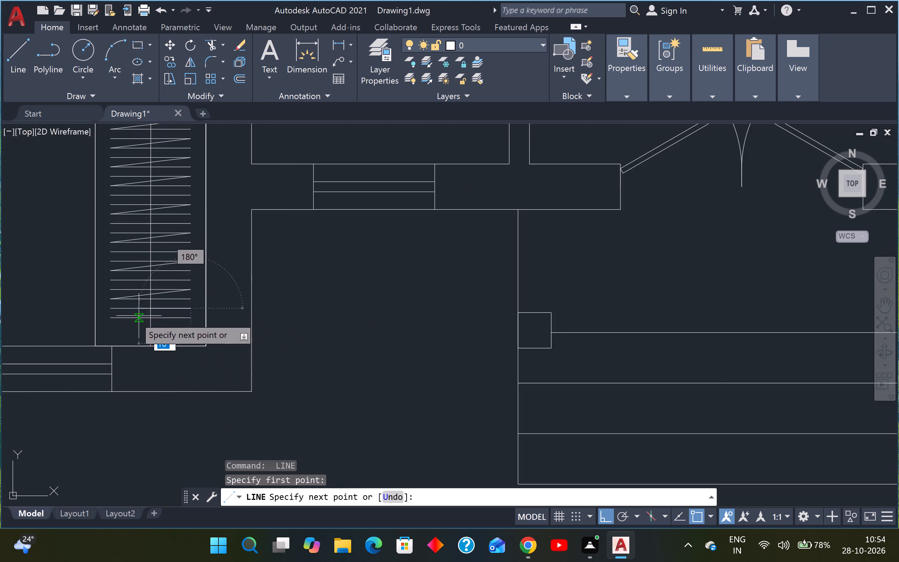
{"action": "scroll", "coordinate": [110, 316], "scroll_direction": "up", "scroll_amount": 3}
{"action": "left_click", "coordinate": [115, 327]}
{"action": "key", "text": "Escape"}
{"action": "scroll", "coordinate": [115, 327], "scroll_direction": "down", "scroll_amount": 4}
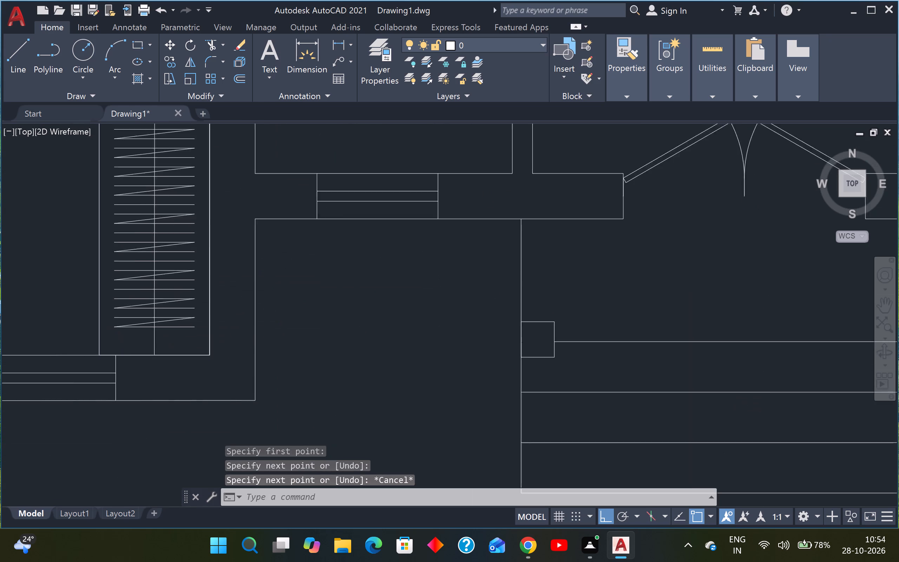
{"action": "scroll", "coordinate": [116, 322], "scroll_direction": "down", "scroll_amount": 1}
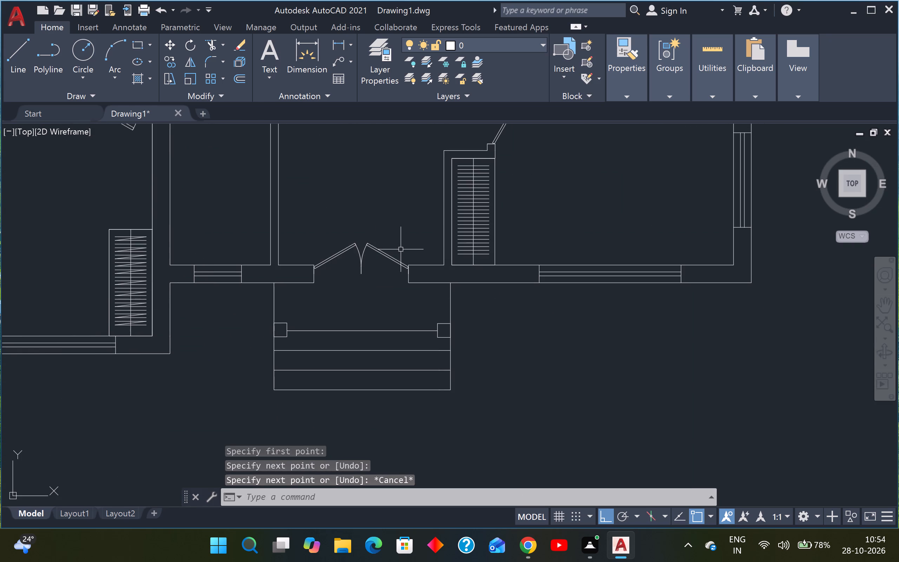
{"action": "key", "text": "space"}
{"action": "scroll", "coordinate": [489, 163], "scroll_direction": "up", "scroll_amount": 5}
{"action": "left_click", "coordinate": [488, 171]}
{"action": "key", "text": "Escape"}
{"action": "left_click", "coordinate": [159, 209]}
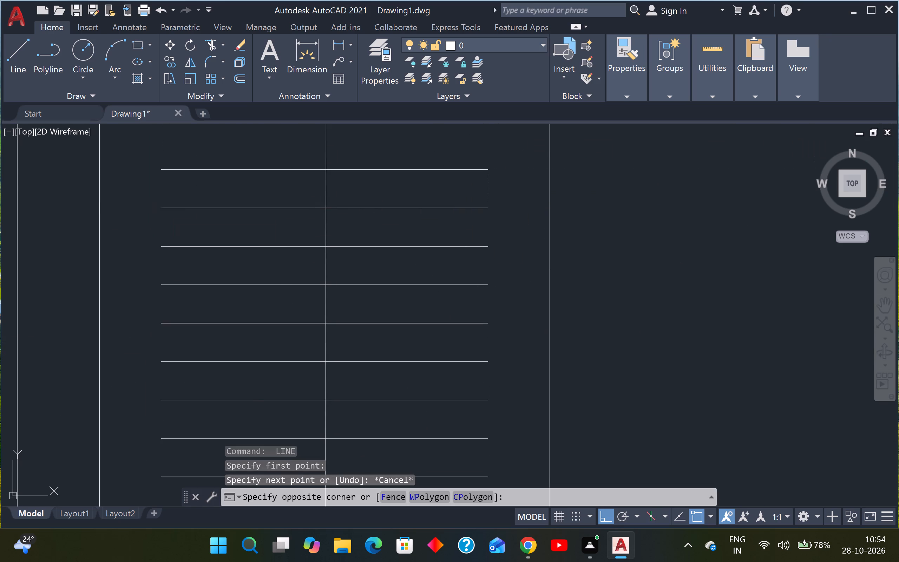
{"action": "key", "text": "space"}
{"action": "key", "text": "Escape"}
In the bottom-right room's wardrobe, draw slanted lines from the first and third slats' right ends to the left ends of the slats below.
{"action": "key", "text": "space"}
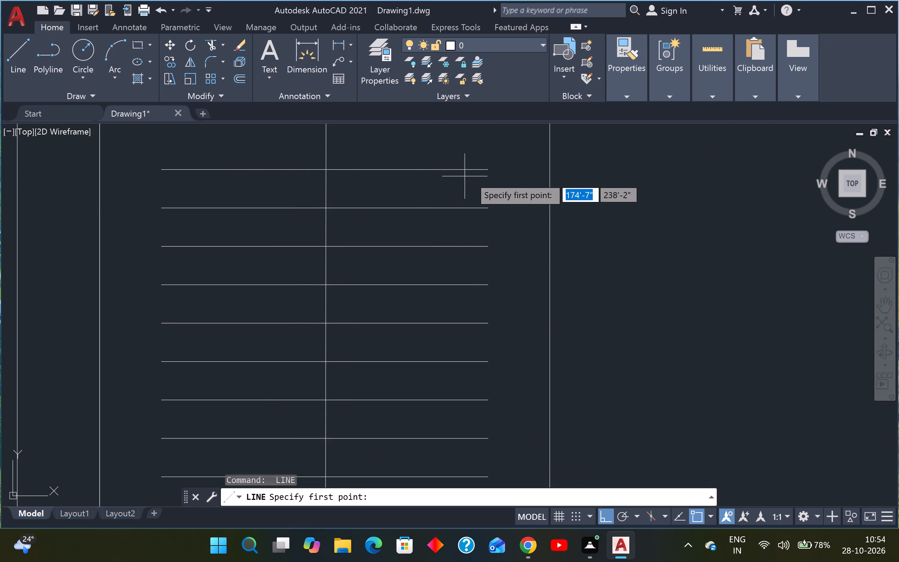
{"action": "left_click", "coordinate": [485, 168]}
{"action": "left_click", "coordinate": [163, 208]}
{"action": "key", "text": "Escape"}
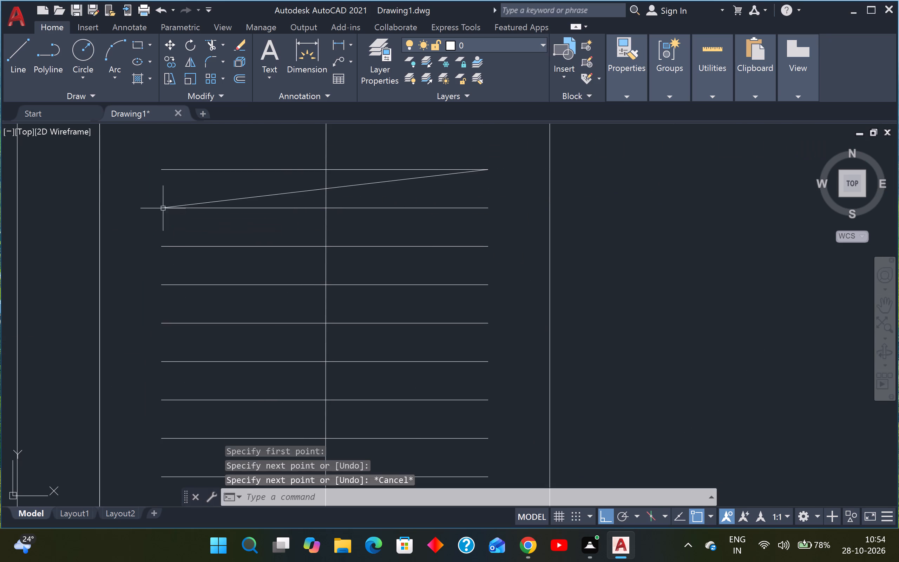
{"action": "key", "text": "space"}
{"action": "left_click", "coordinate": [488, 243]}
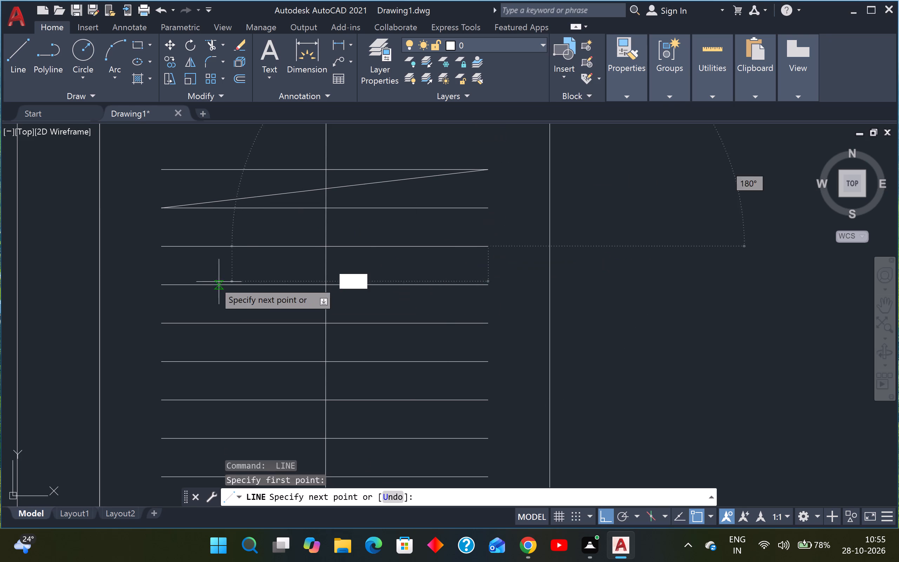
{"action": "left_click", "coordinate": [165, 281]}
{"action": "key", "text": "Escape"}
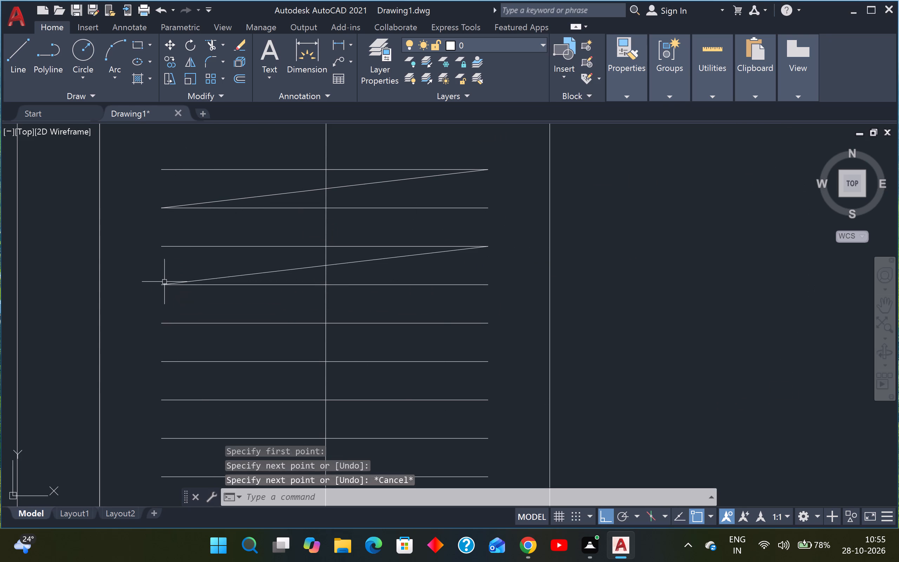
Draw slanted lines from the right ends of this wardrobe's sixth and tenth slats to the left ends of the slats just below.
{"action": "scroll", "coordinate": [168, 281], "scroll_direction": "down", "scroll_amount": 4}
{"action": "scroll", "coordinate": [196, 303], "scroll_direction": "up", "scroll_amount": 2}
{"action": "key", "text": "space"}
{"action": "left_click", "coordinate": [261, 279]}
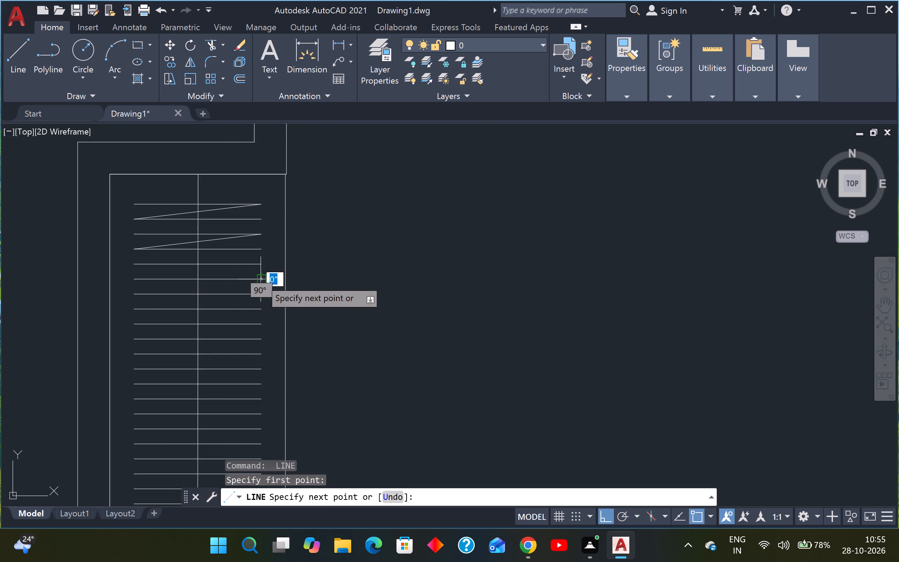
{"action": "left_click", "coordinate": [138, 294]}
{"action": "key", "text": "Escape"}
{"action": "scroll", "coordinate": [182, 290], "scroll_direction": "down", "scroll_amount": 1}
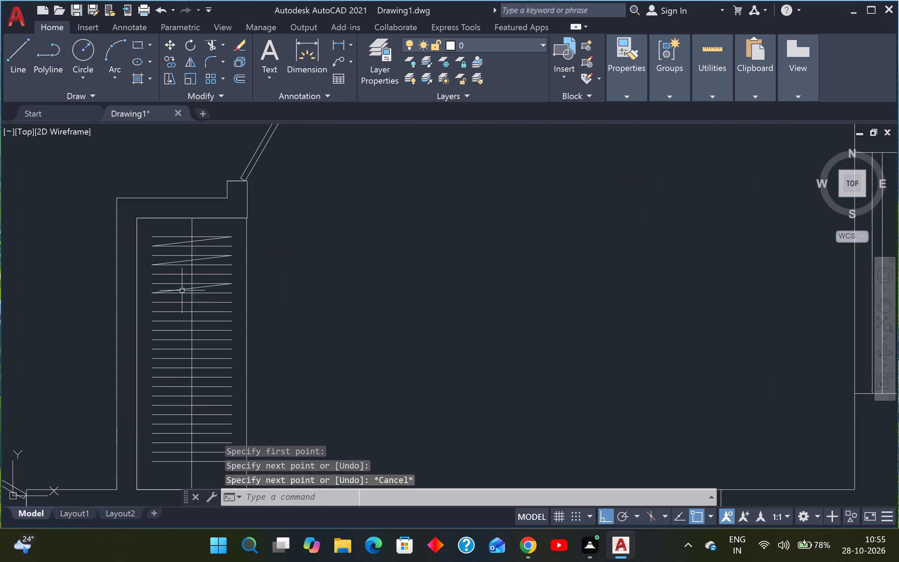
{"action": "scroll", "coordinate": [182, 290], "scroll_direction": "down", "scroll_amount": 1}
{"action": "scroll", "coordinate": [190, 315], "scroll_direction": "up", "scroll_amount": 2}
{"action": "key", "text": "space"}
{"action": "left_click", "coordinate": [246, 299]}
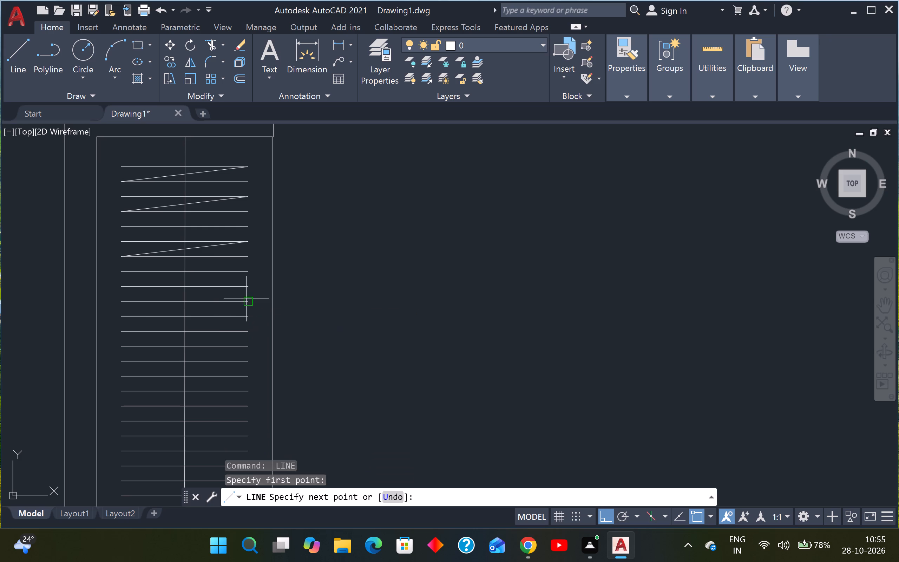
{"action": "left_click", "coordinate": [119, 319]}
{"action": "key", "text": "Escape"}
Draw slanted lines from the right ends of the same wardrobe's 13th and 17th slats to the left ends of the slats just below.
{"action": "scroll", "coordinate": [142, 316], "scroll_direction": "down", "scroll_amount": 2}
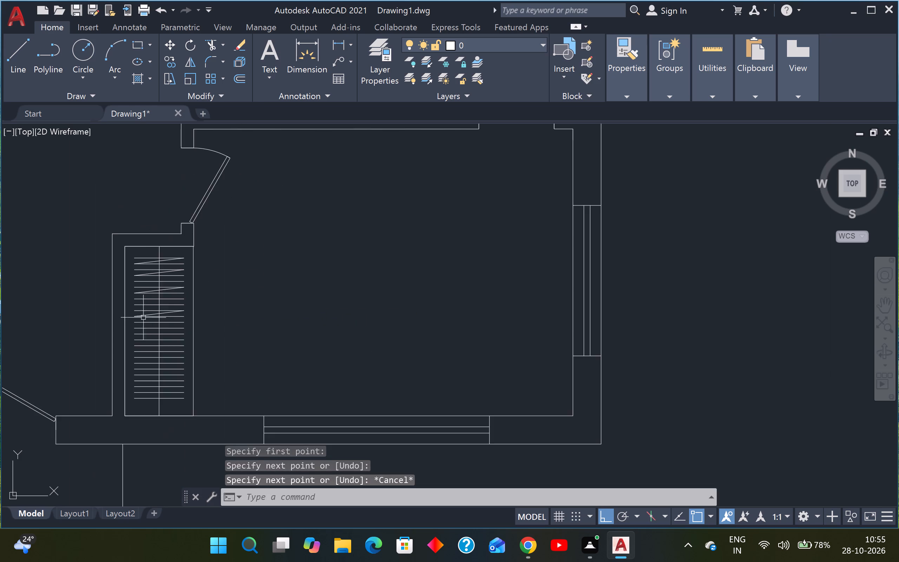
{"action": "scroll", "coordinate": [155, 327], "scroll_direction": "up", "scroll_amount": 2}
{"action": "key", "text": "space"}
{"action": "left_click", "coordinate": [226, 331]}
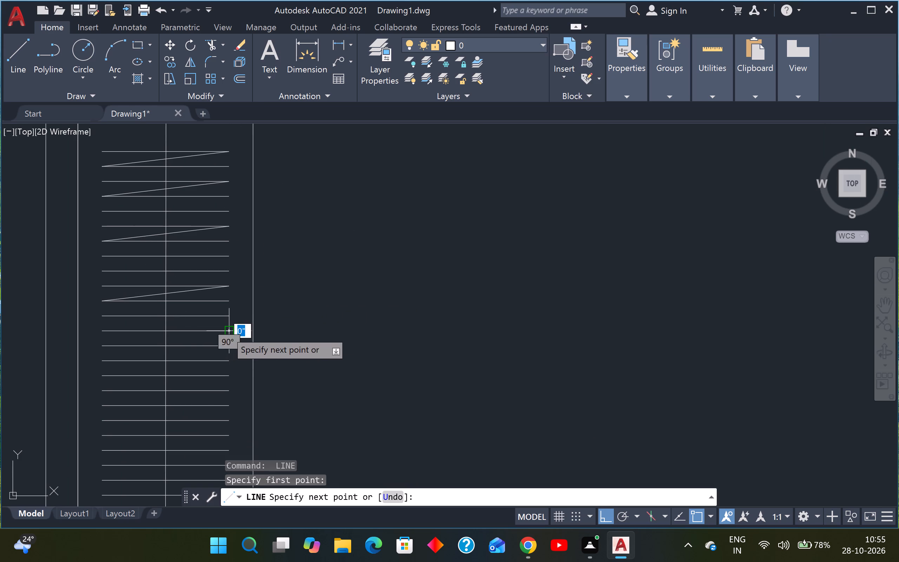
{"action": "left_click", "coordinate": [102, 348]}
{"action": "key", "text": "Escape"}
{"action": "scroll", "coordinate": [121, 342], "scroll_direction": "down", "scroll_amount": 3}
{"action": "scroll", "coordinate": [131, 360], "scroll_direction": "up", "scroll_amount": 2}
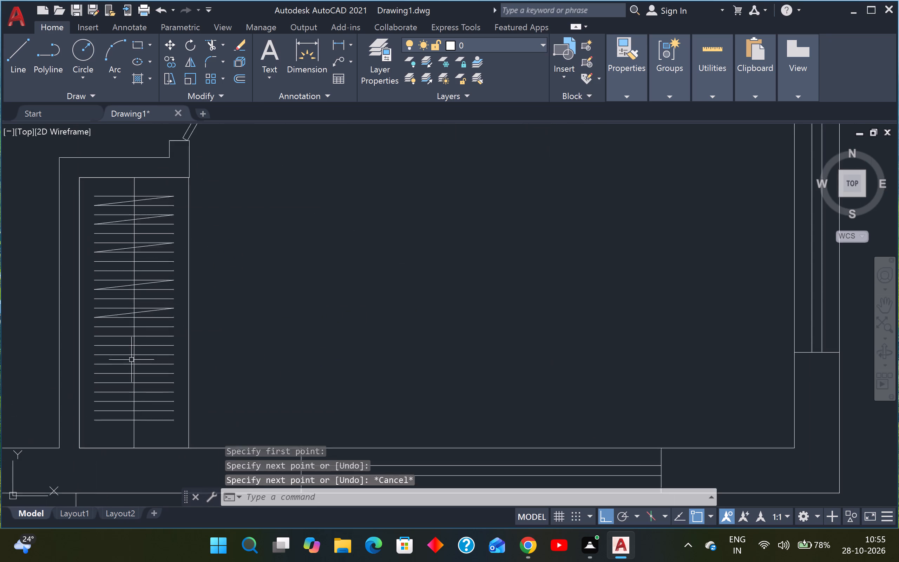
{"action": "scroll", "coordinate": [131, 360], "scroll_direction": "up", "scroll_amount": 1}
{"action": "key", "text": "space"}
{"action": "left_click", "coordinate": [196, 337]}
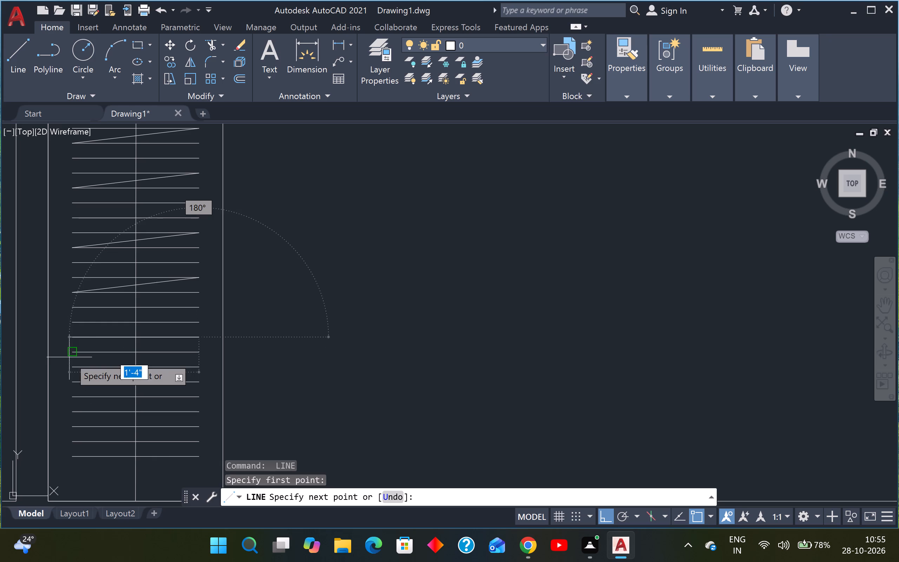
{"action": "left_click", "coordinate": [72, 352]}
{"action": "key", "text": "Escape"}
Draw slanted lines from the right ends of the same wardrobe's 21st and 24th slats to the left ends of the slats just below.
{"action": "key", "text": "space"}
{"action": "scroll", "coordinate": [82, 348], "scroll_direction": "down", "scroll_amount": 3}
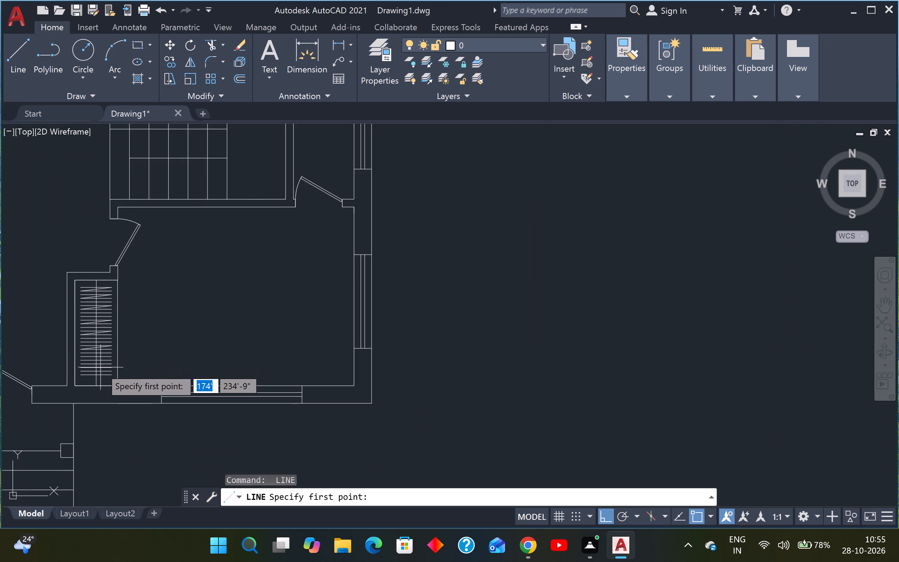
{"action": "scroll", "coordinate": [102, 368], "scroll_direction": "up", "scroll_amount": 3}
{"action": "left_click", "coordinate": [138, 341]}
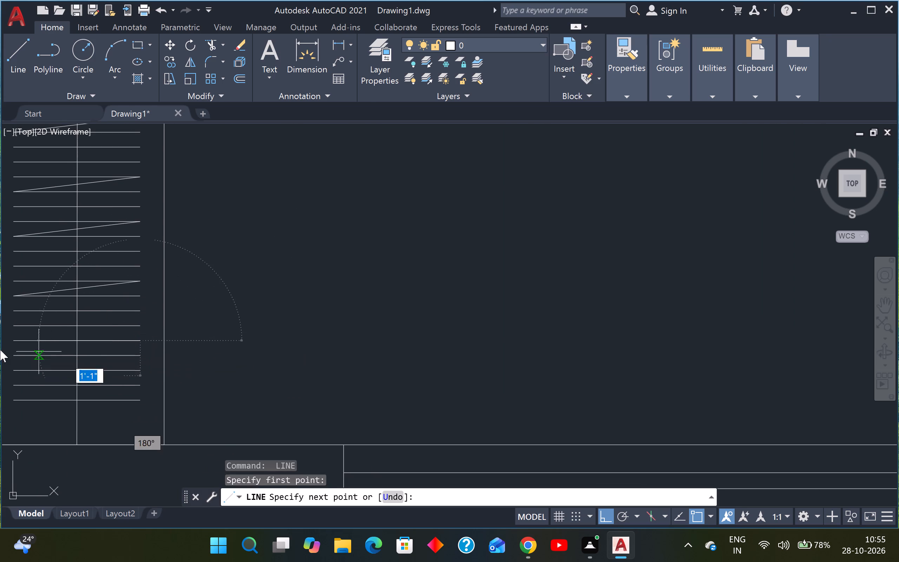
{"action": "left_click", "coordinate": [13, 353]}
{"action": "key", "text": "Escape"}
{"action": "scroll", "coordinate": [24, 347], "scroll_direction": "down", "scroll_amount": 3}
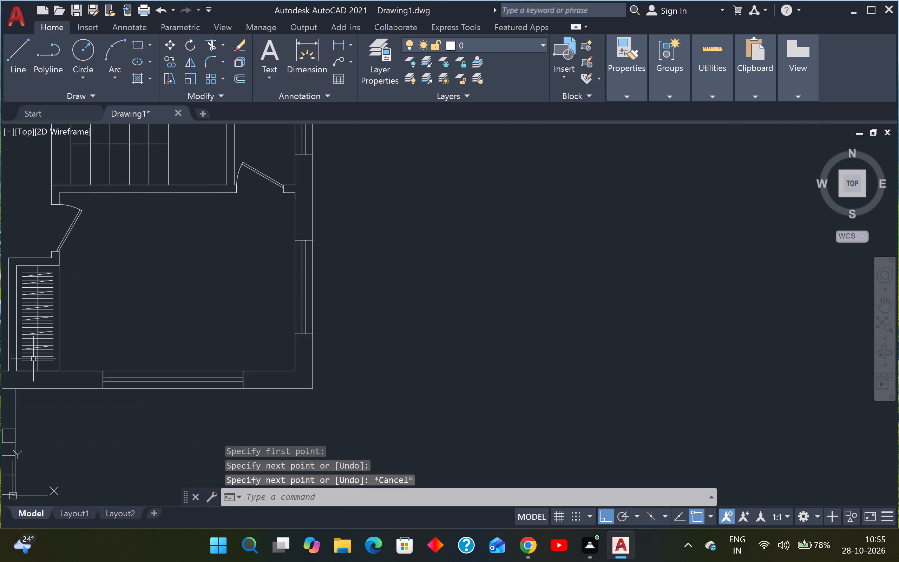
{"action": "scroll", "coordinate": [33, 364], "scroll_direction": "up", "scroll_amount": 2}
{"action": "key", "text": "space"}
{"action": "middle_click_drag", "start_coordinate": [68, 350], "coordinate": [261, 315]}
{"action": "scroll", "coordinate": [263, 314], "scroll_direction": "up", "scroll_amount": 3}
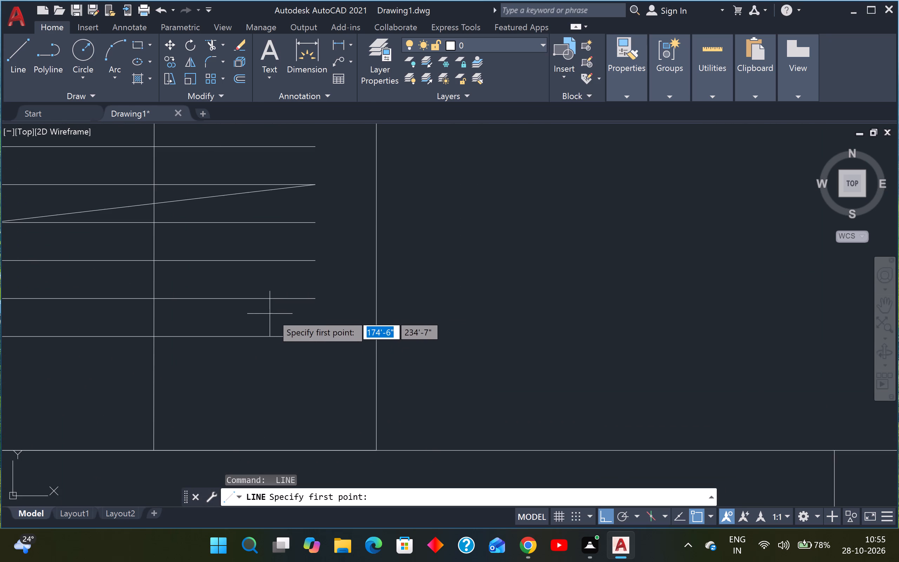
{"action": "left_click", "coordinate": [313, 298]}
{"action": "scroll", "coordinate": [293, 297], "scroll_direction": "down", "scroll_amount": 4}
{"action": "scroll", "coordinate": [188, 313], "scroll_direction": "up", "scroll_amount": 3}
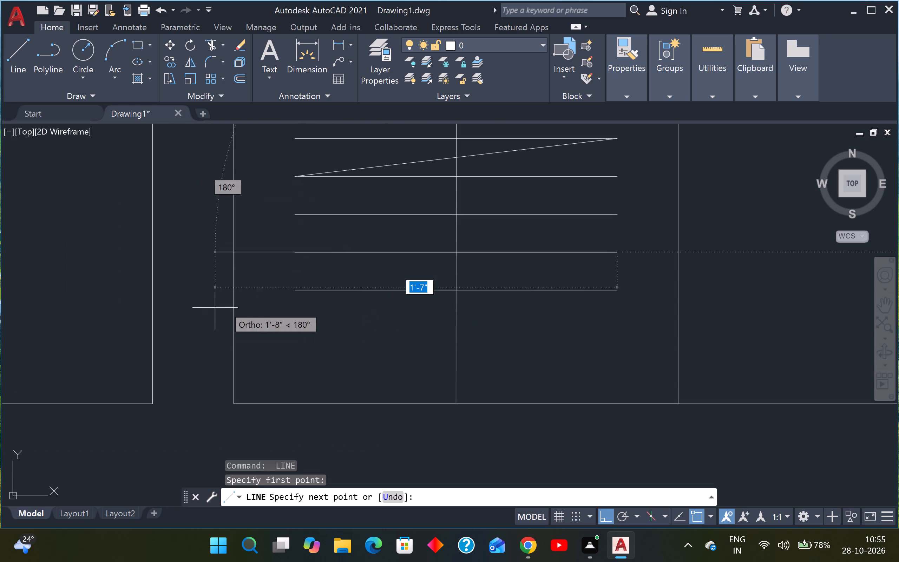
{"action": "left_click", "coordinate": [296, 287]}
{"action": "key", "text": "Escape"}
Move the top edge line of the bottom-middle room's wardrobe straight up by 3'.
{"action": "scroll", "coordinate": [297, 287], "scroll_direction": "down", "scroll_amount": 2}
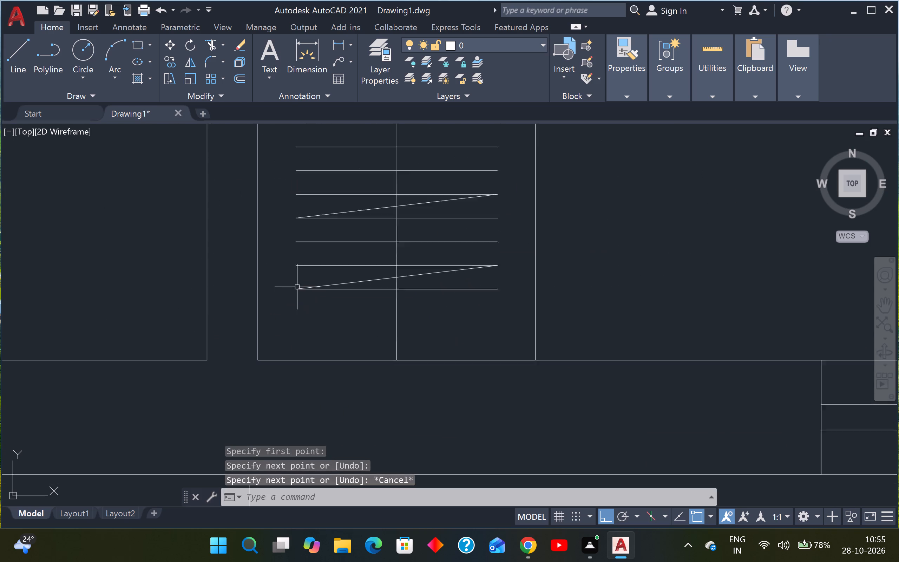
{"action": "scroll", "coordinate": [298, 287], "scroll_direction": "down", "scroll_amount": 3}
{"action": "middle_click_drag", "start_coordinate": [434, 257], "coordinate": [431, 276]}
{"action": "scroll", "coordinate": [426, 277], "scroll_direction": "down", "scroll_amount": 2}
{"action": "scroll", "coordinate": [261, 269], "scroll_direction": "down", "scroll_amount": 2}
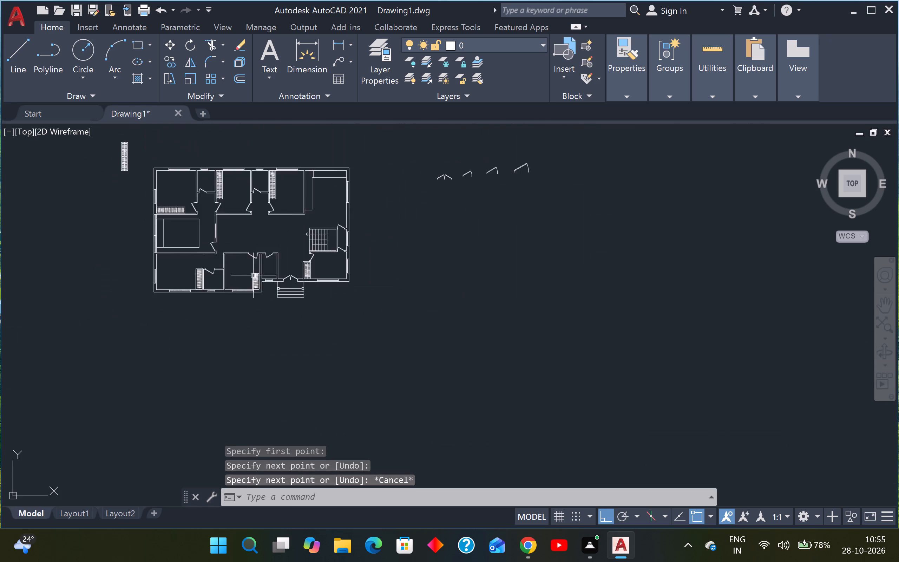
{"action": "scroll", "coordinate": [256, 284], "scroll_direction": "up", "scroll_amount": 5}
{"action": "scroll", "coordinate": [255, 285], "scroll_direction": "down", "scroll_amount": 3}
{"action": "scroll", "coordinate": [186, 289], "scroll_direction": "down", "scroll_amount": 2}
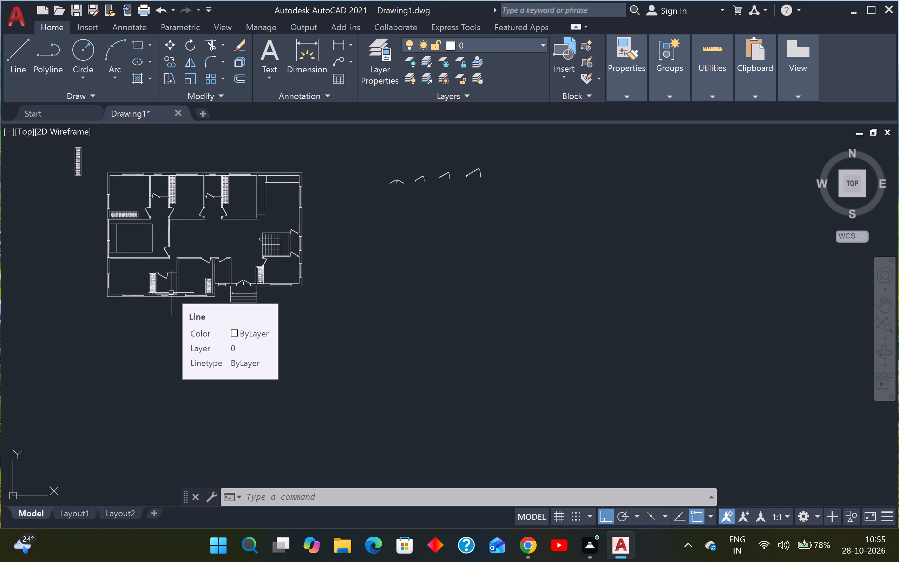
{"action": "scroll", "coordinate": [214, 276], "scroll_direction": "up", "scroll_amount": 5}
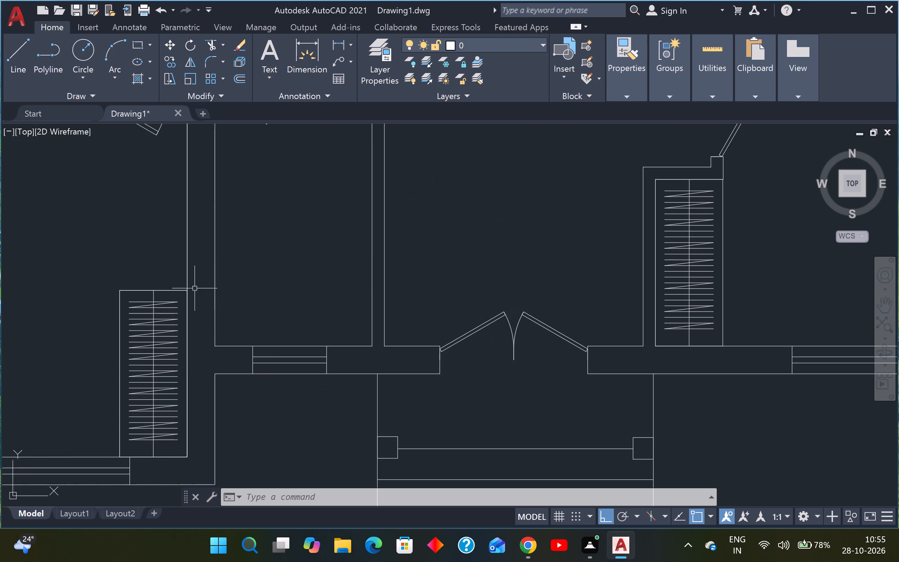
{"action": "left_click", "coordinate": [149, 290]}
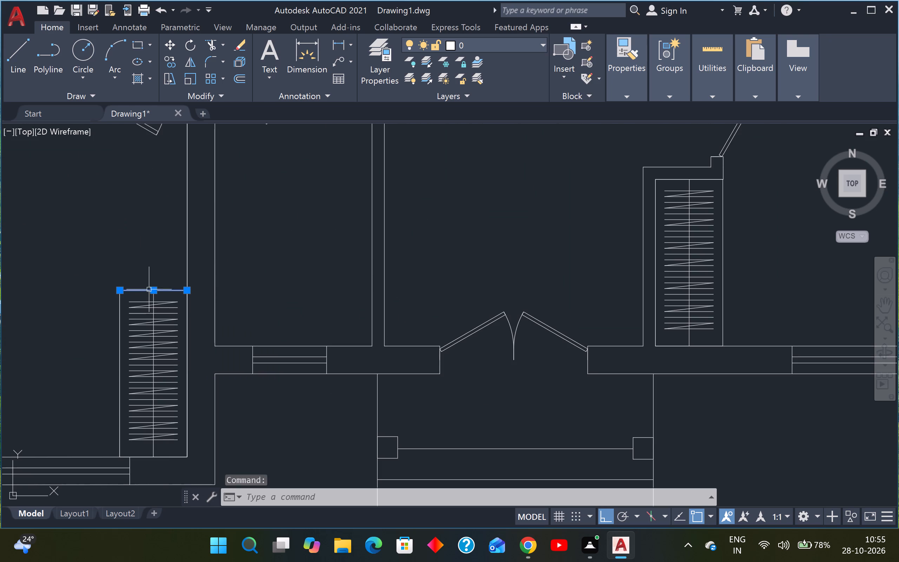
{"action": "left_click", "coordinate": [154, 289]}
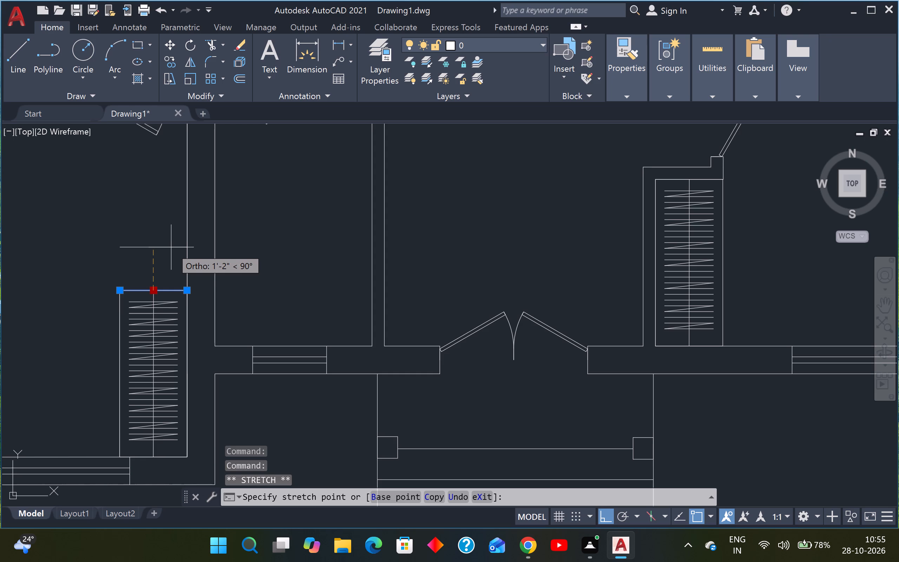
{"action": "type", "text": "3'"}
{"action": "key", "text": "Return"}
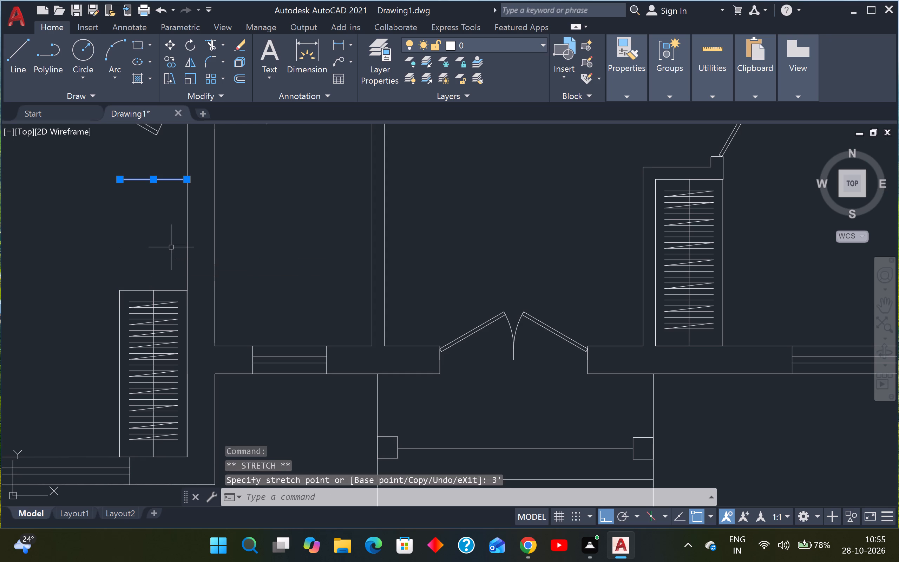
{"action": "key", "text": "Escape"}
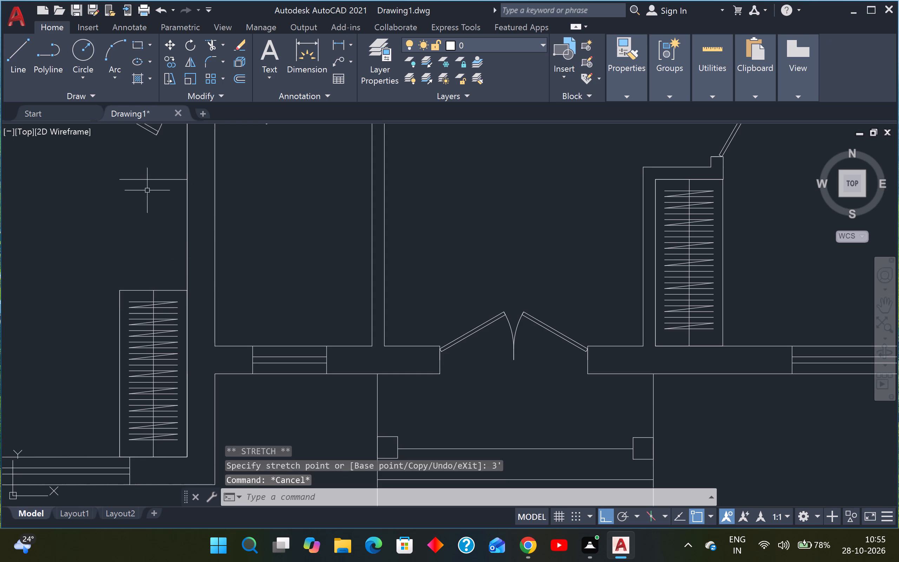
Move the raised top edge line of this wardrobe back down by 1'.
{"action": "left_click", "coordinate": [150, 168]}
{"action": "left_click", "coordinate": [135, 202]}
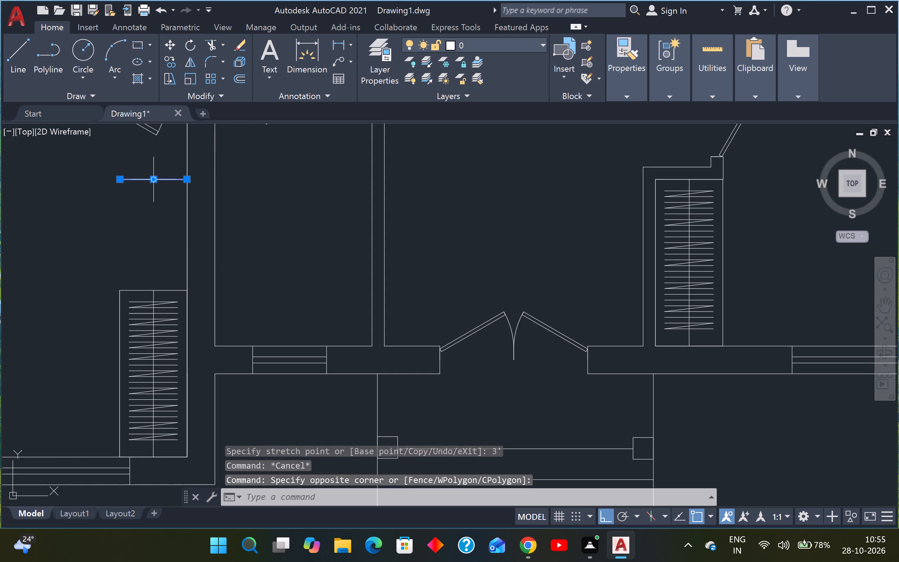
{"action": "left_click", "coordinate": [155, 179]}
{"action": "type", "text": "1'"}
{"action": "key", "text": "Return"}
{"action": "key", "text": "Escape"}
{"action": "key", "text": "Escape"}
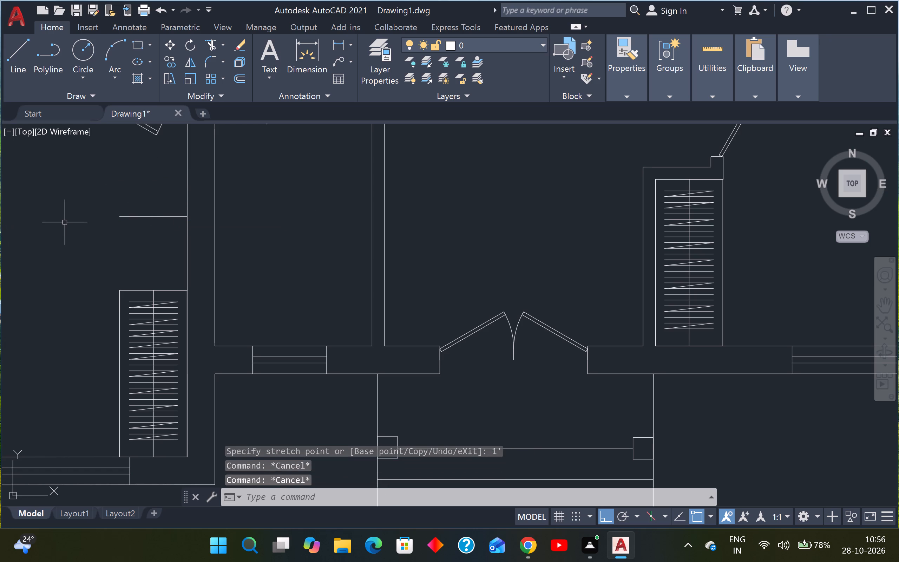
Draw a vertical line from the original top-left corner of the wardrobe up past the left end of the raised top edge.
{"action": "type", "text": "L"}
{"action": "key", "text": "space"}
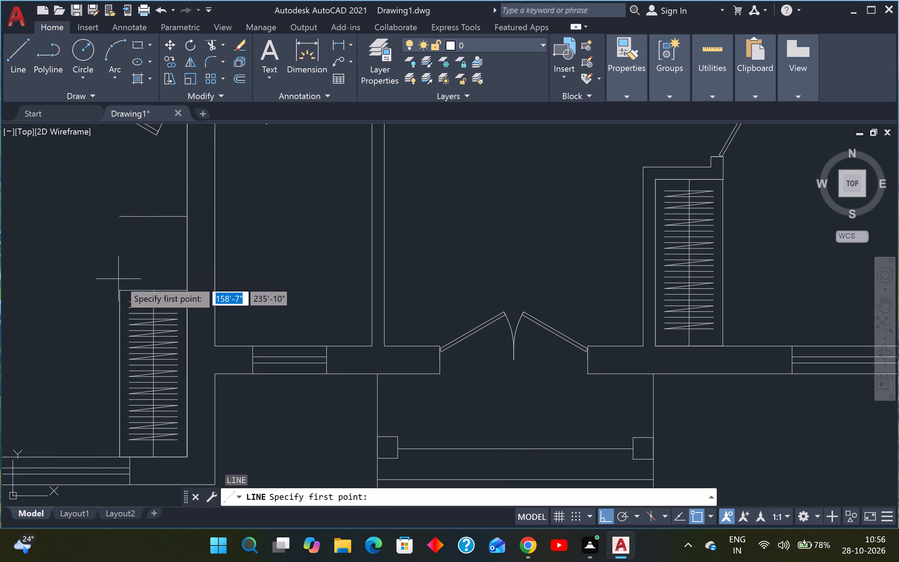
{"action": "left_click", "coordinate": [116, 291]}
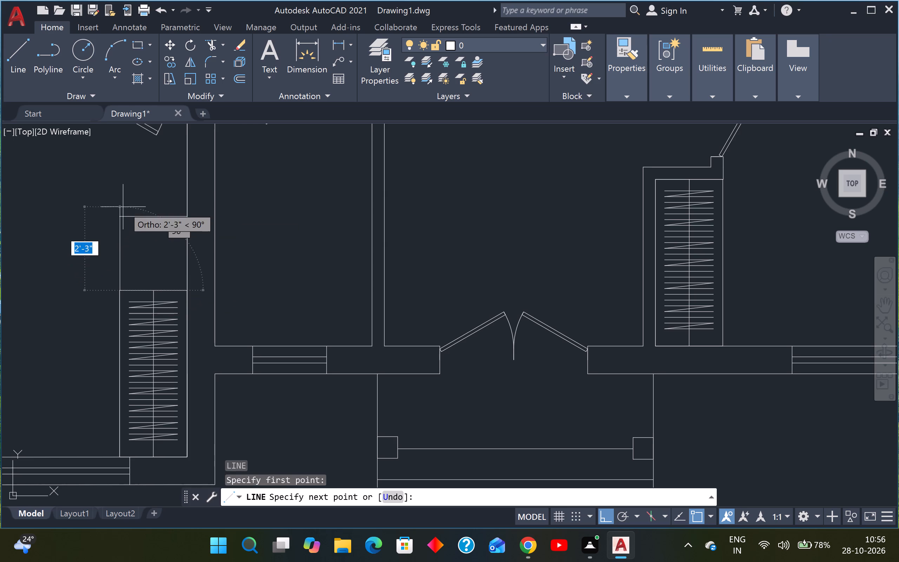
{"action": "left_click", "coordinate": [123, 203]}
{"action": "key", "text": "Escape"}
Trim the new vertical line's overshoot above the raised top edge.
{"action": "key", "text": "t"}
{"action": "type", "text": "R"}
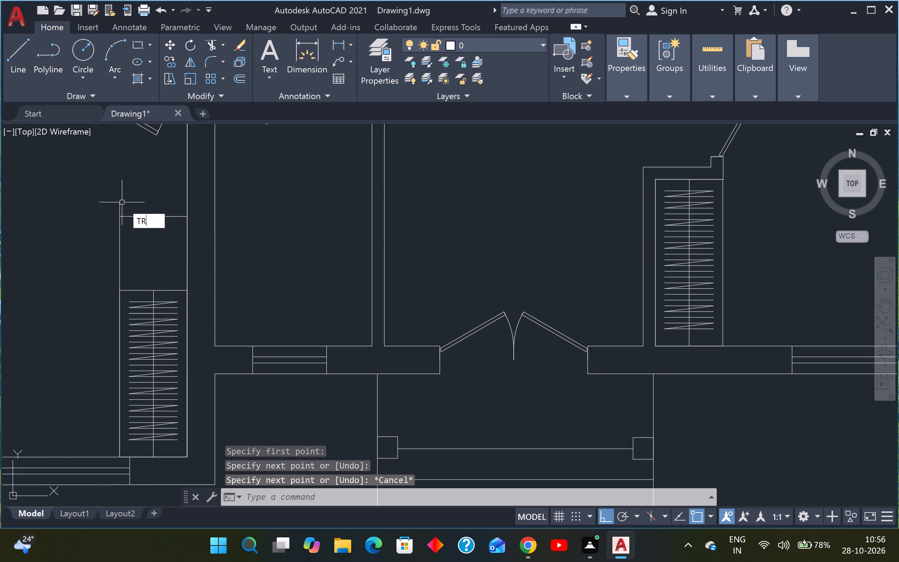
{"action": "key", "text": "space"}
{"action": "scroll", "coordinate": [121, 202], "scroll_direction": "up", "scroll_amount": 2}
{"action": "left_click", "coordinate": [125, 203]}
{"action": "left_click", "coordinate": [102, 211]}
Trim away both halves of the line left at the wardrobe's original top, on either side of the centre line.
{"action": "scroll", "coordinate": [103, 211], "scroll_direction": "down", "scroll_amount": 3}
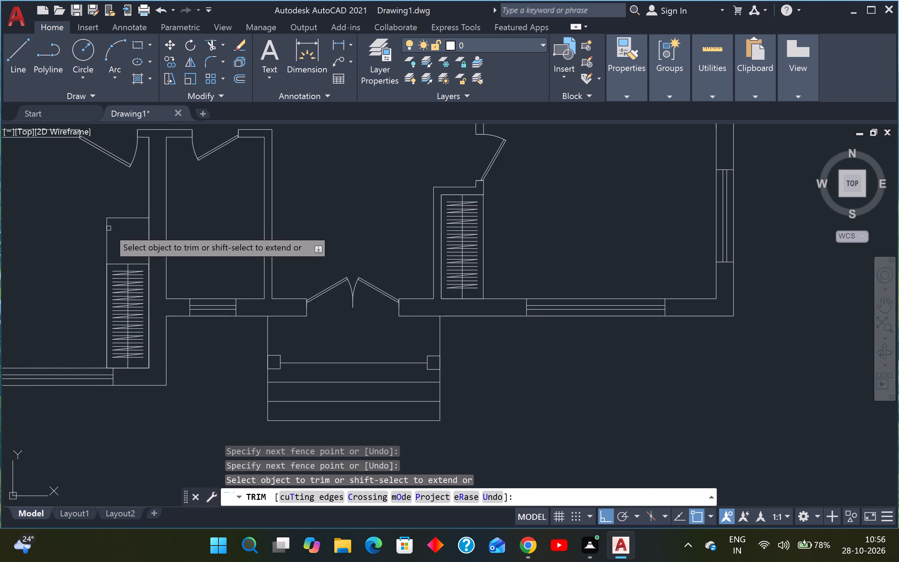
{"action": "scroll", "coordinate": [130, 268], "scroll_direction": "up", "scroll_amount": 3}
{"action": "left_click", "coordinate": [107, 259]}
{"action": "left_click", "coordinate": [117, 230]}
{"action": "left_click_drag", "start_coordinate": [136, 224], "coordinate": [136, 224]}
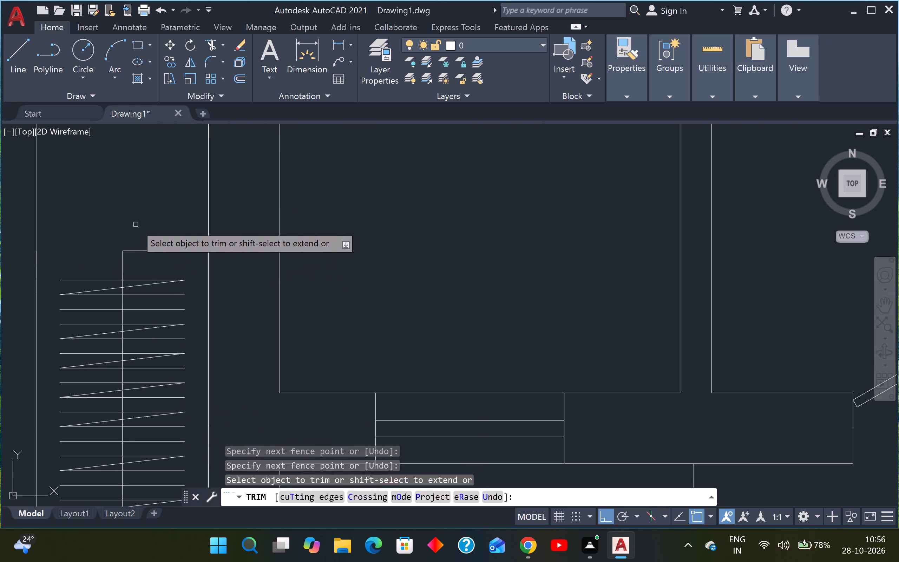
{"action": "left_click_drag", "start_coordinate": [136, 224], "coordinate": [140, 231]}
{"action": "left_click", "coordinate": [147, 258]}
{"action": "key", "text": "Escape"}
{"action": "scroll", "coordinate": [146, 237], "scroll_direction": "down", "scroll_amount": 3}
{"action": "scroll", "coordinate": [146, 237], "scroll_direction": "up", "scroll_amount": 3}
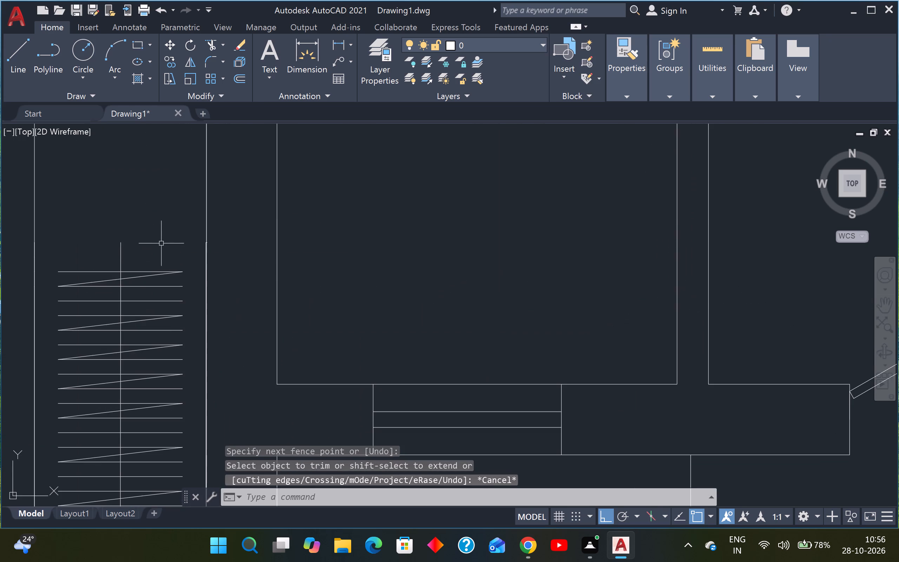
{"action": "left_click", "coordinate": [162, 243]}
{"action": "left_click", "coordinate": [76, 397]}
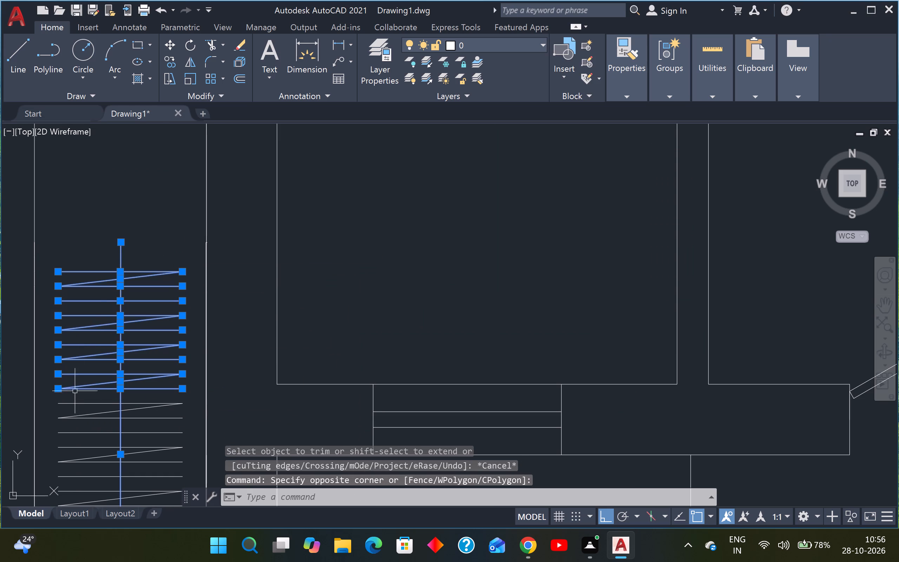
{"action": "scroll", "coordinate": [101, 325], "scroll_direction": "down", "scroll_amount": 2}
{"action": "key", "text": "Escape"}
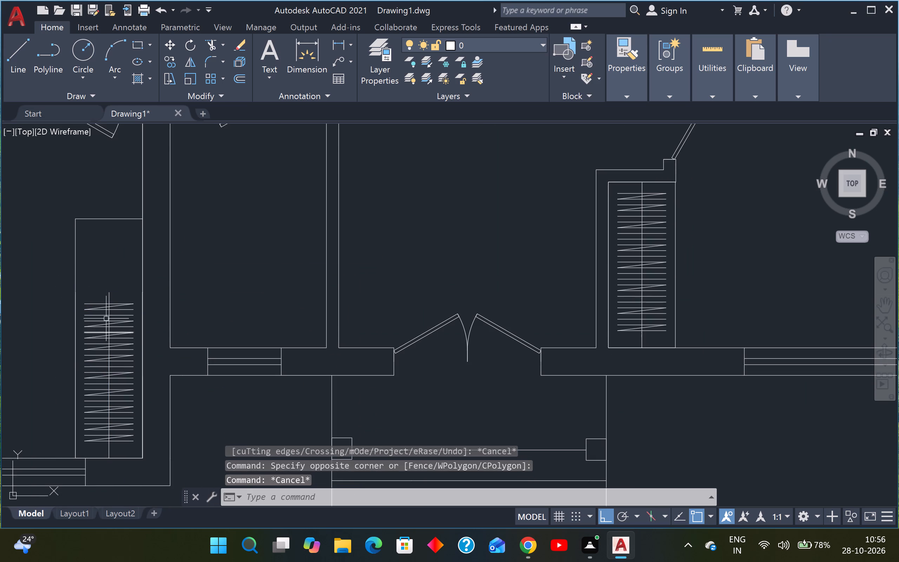
Draw a vertical line from the top end of the wardrobe's centre line up to the raised top edge.
{"action": "type", "text": "L"}
{"action": "key", "text": "space"}
{"action": "scroll", "coordinate": [112, 281], "scroll_direction": "up", "scroll_amount": 2}
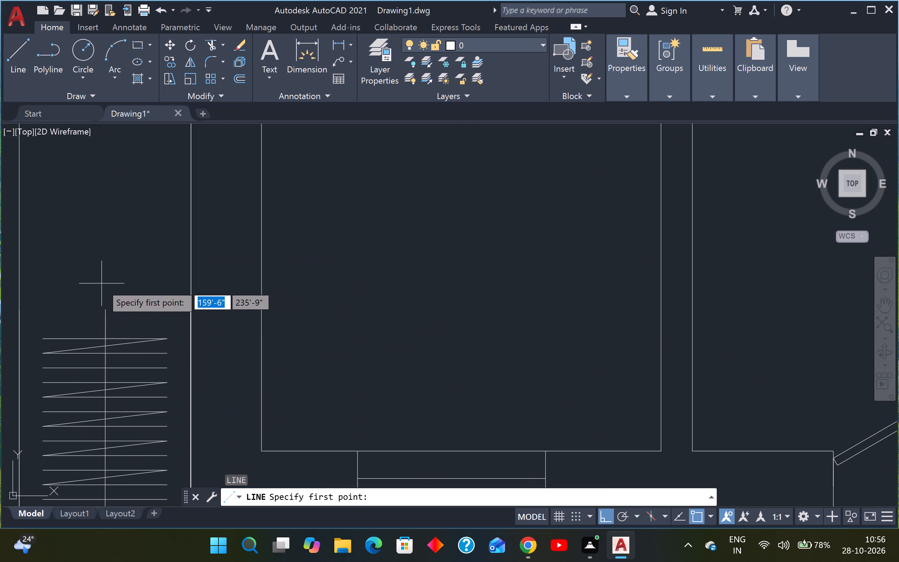
{"action": "left_click", "coordinate": [101, 310]}
{"action": "scroll", "coordinate": [101, 306], "scroll_direction": "down", "scroll_amount": 1}
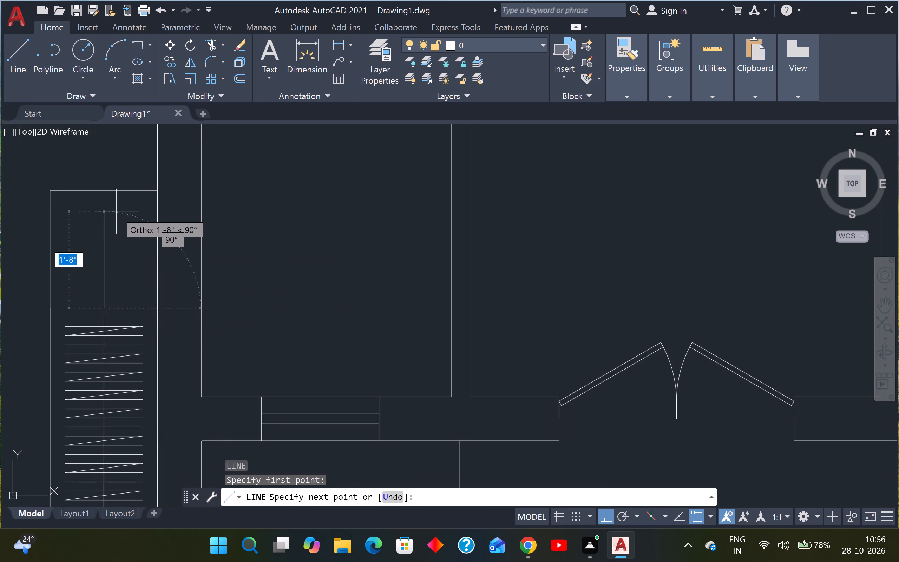
{"action": "left_click", "coordinate": [107, 187]}
{"action": "key", "text": "Escape"}
Copy the wardrobe's top 11 slats with their five slanted lines straight up, continuing the pattern directly above the existing slats.
{"action": "left_click", "coordinate": [120, 286]}
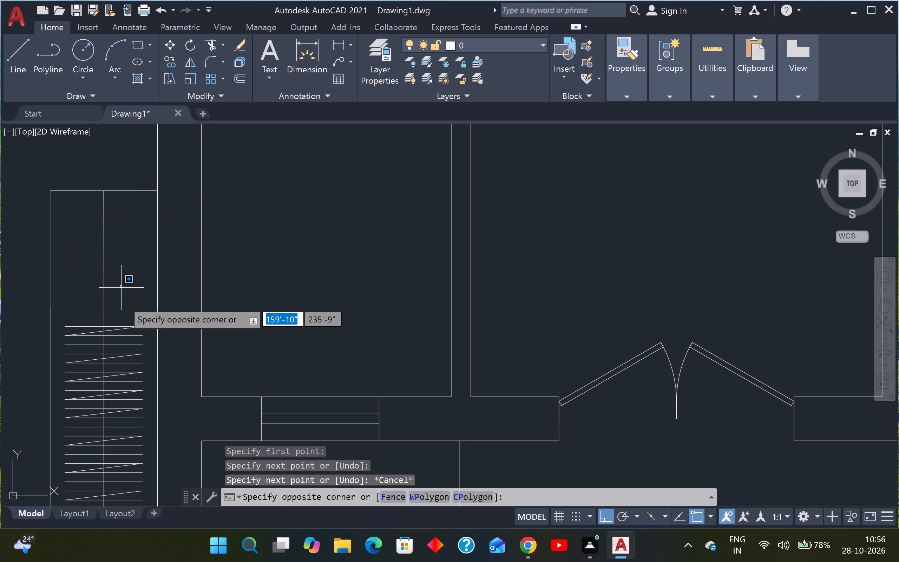
{"action": "left_click", "coordinate": [114, 399]}
{"action": "scroll", "coordinate": [120, 403], "scroll_direction": "up", "scroll_amount": 2}
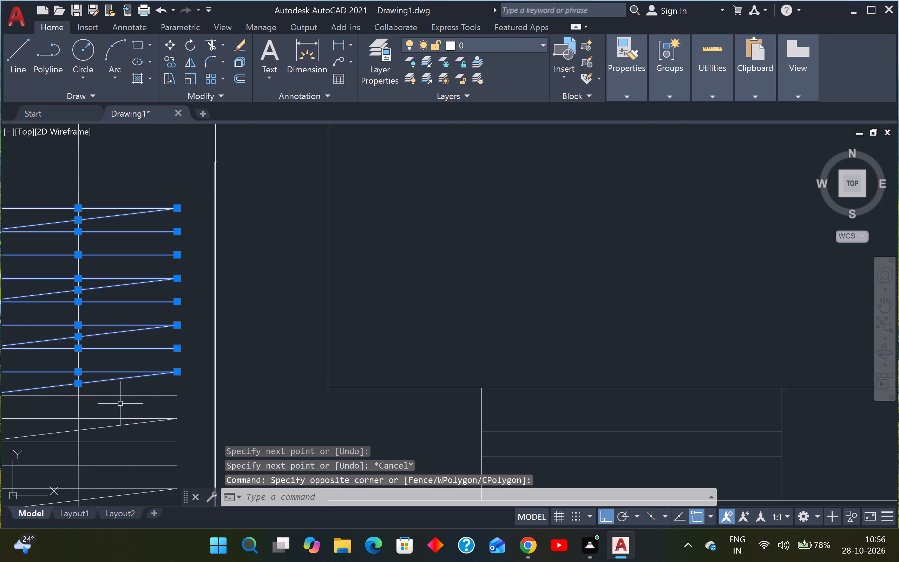
{"action": "left_click", "coordinate": [134, 388]}
{"action": "left_click", "coordinate": [109, 456]}
{"action": "scroll", "coordinate": [114, 406], "scroll_direction": "down", "scroll_amount": 2}
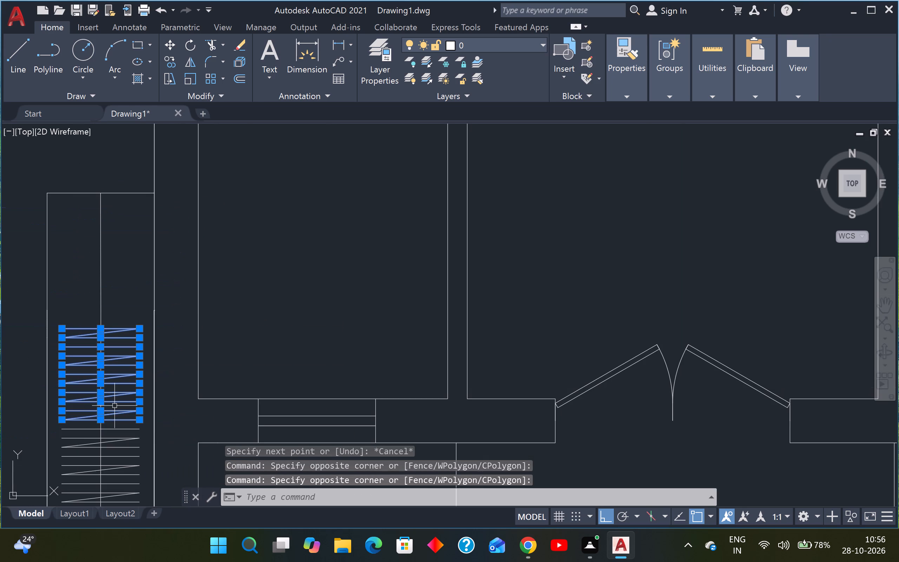
{"action": "key", "text": "c"}
{"action": "key", "text": "o"}
{"action": "key", "text": "Return"}
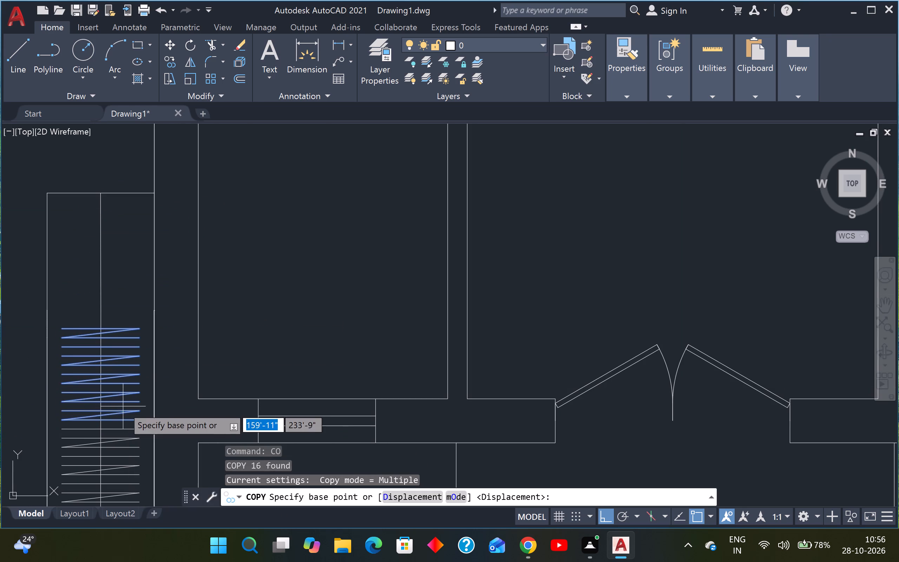
{"action": "left_click_drag", "start_coordinate": [100, 421], "coordinate": [99, 415]}
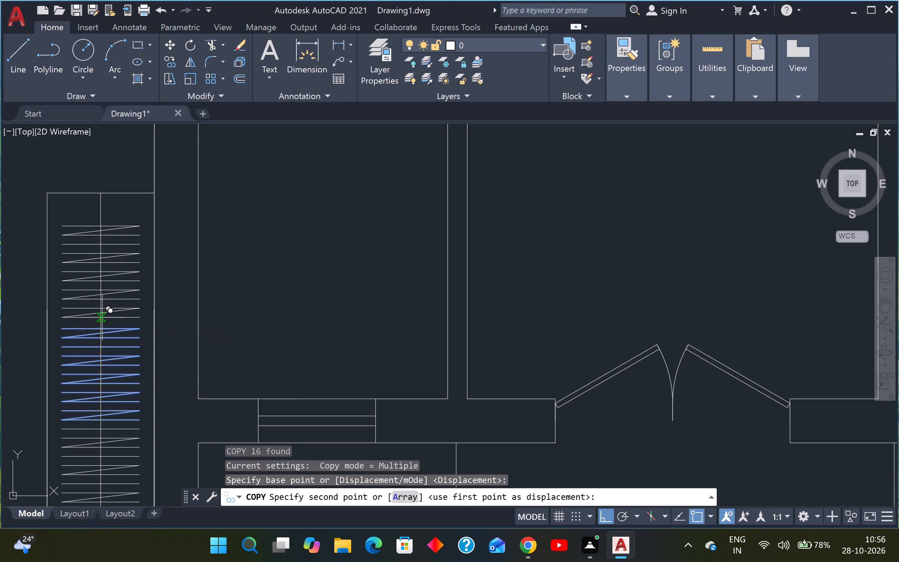
{"action": "left_click", "coordinate": [101, 320]}
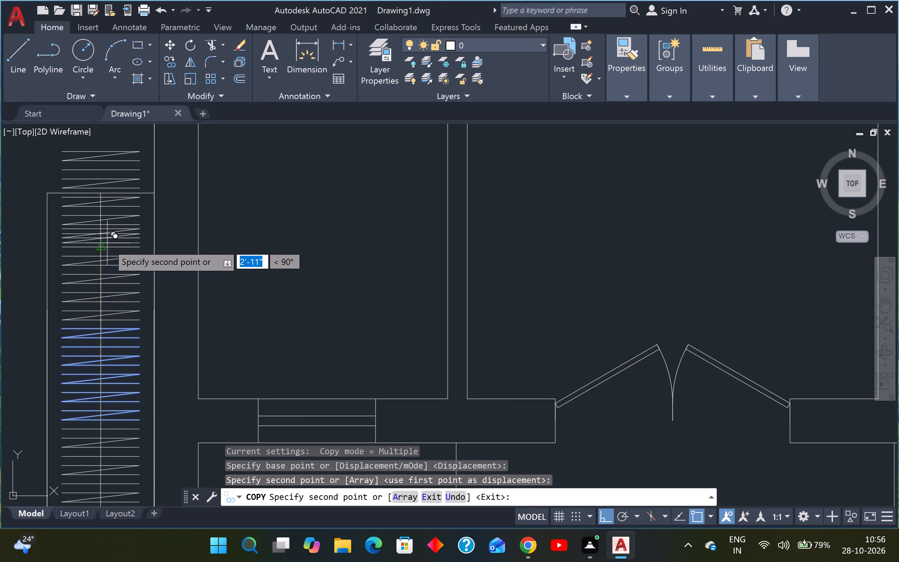
{"action": "scroll", "coordinate": [107, 242], "scroll_direction": "down", "scroll_amount": 2}
{"action": "middle_click_drag", "start_coordinate": [105, 238], "coordinate": [112, 278]}
{"action": "key", "text": "Escape"}
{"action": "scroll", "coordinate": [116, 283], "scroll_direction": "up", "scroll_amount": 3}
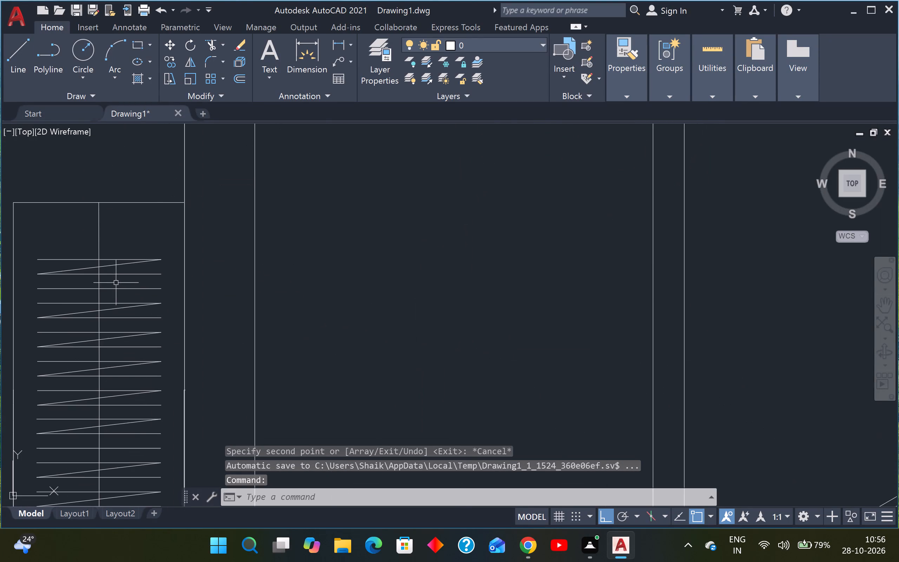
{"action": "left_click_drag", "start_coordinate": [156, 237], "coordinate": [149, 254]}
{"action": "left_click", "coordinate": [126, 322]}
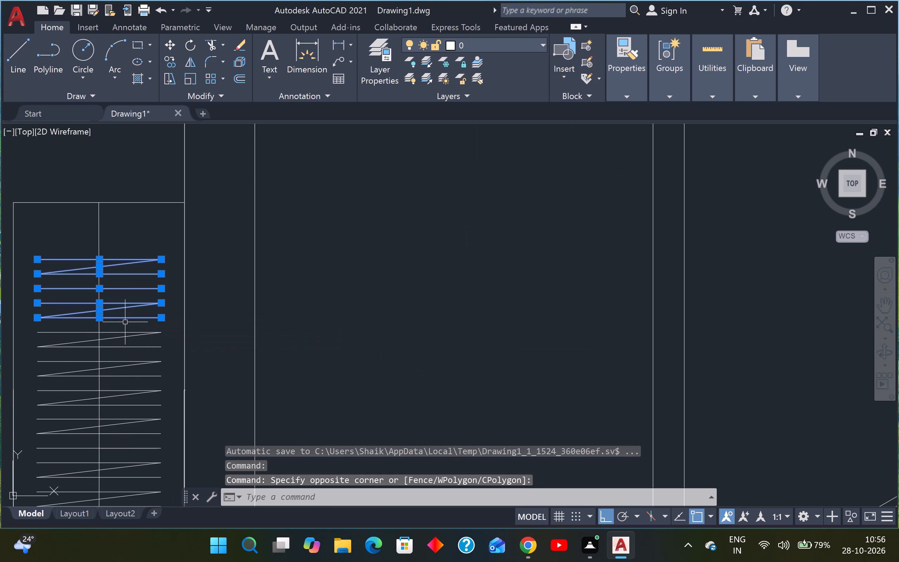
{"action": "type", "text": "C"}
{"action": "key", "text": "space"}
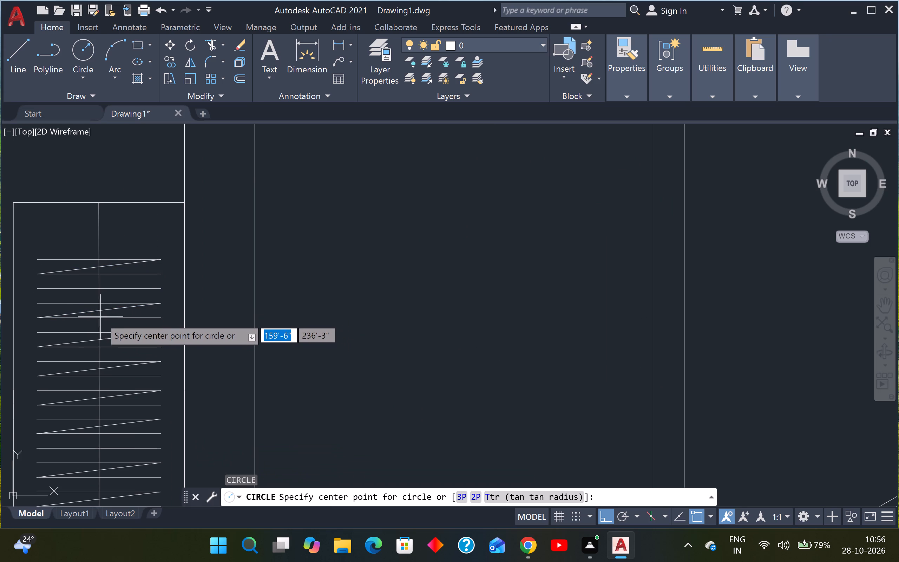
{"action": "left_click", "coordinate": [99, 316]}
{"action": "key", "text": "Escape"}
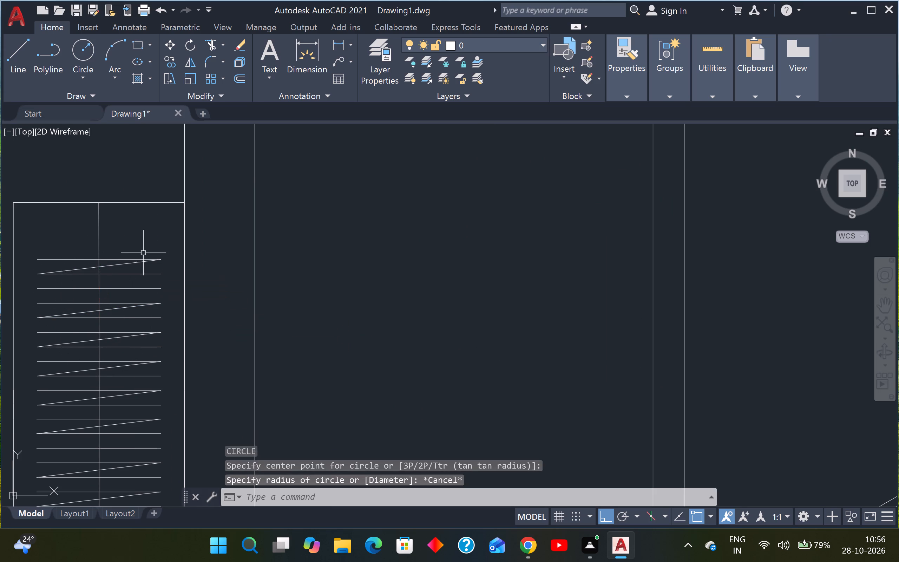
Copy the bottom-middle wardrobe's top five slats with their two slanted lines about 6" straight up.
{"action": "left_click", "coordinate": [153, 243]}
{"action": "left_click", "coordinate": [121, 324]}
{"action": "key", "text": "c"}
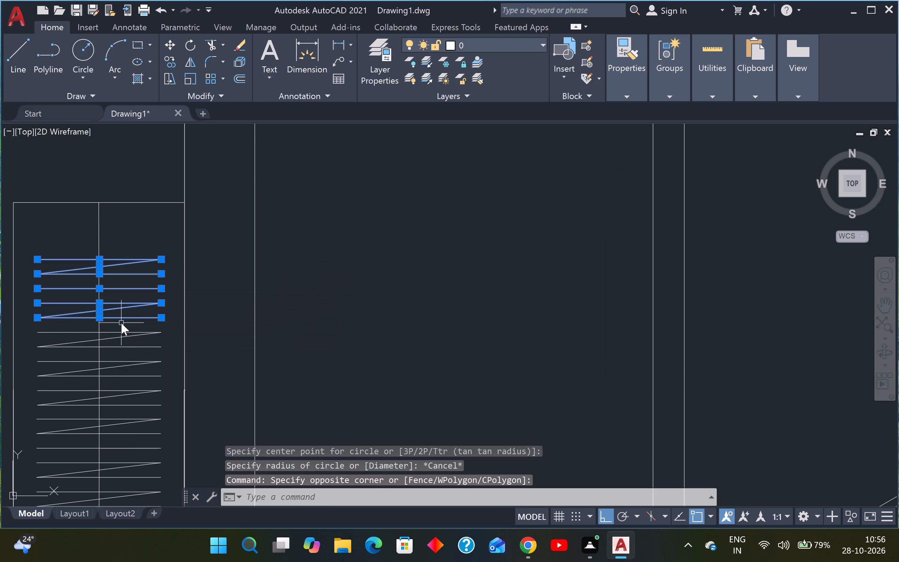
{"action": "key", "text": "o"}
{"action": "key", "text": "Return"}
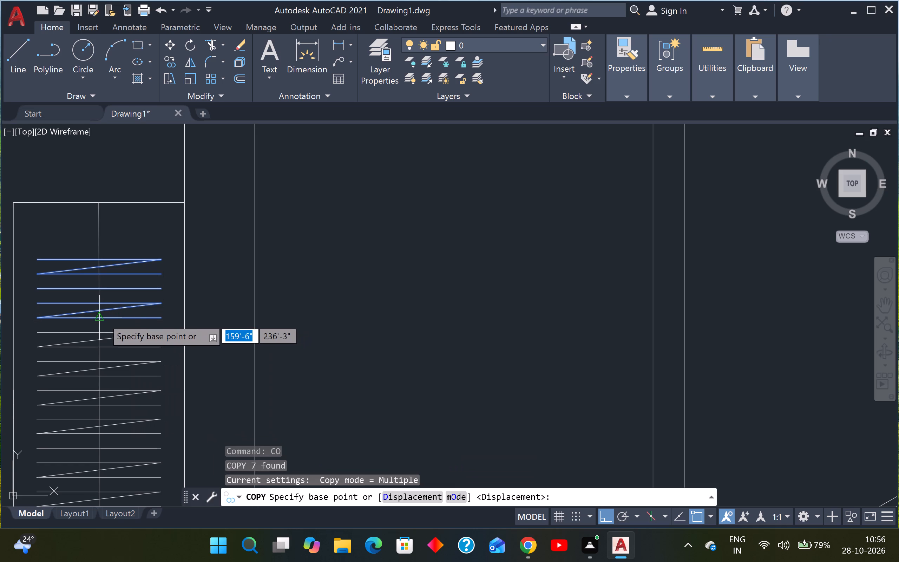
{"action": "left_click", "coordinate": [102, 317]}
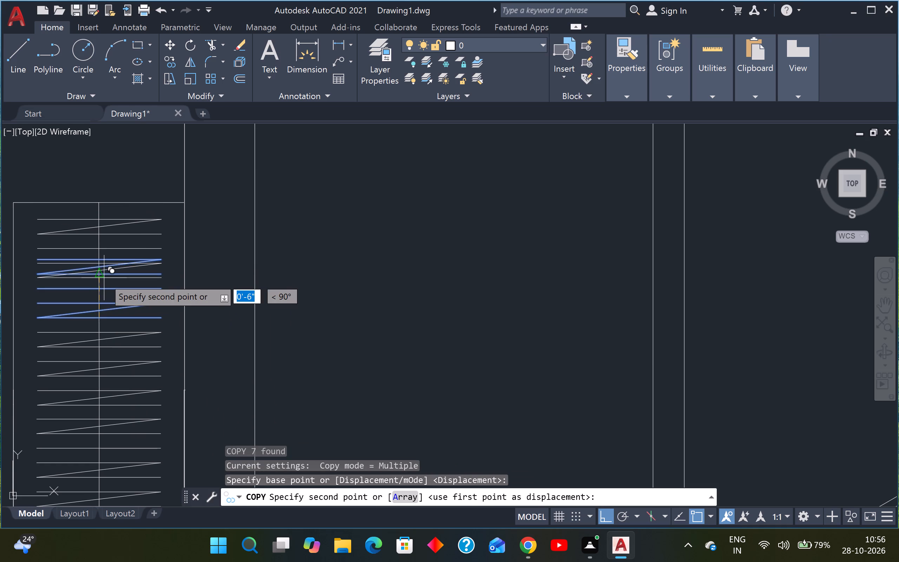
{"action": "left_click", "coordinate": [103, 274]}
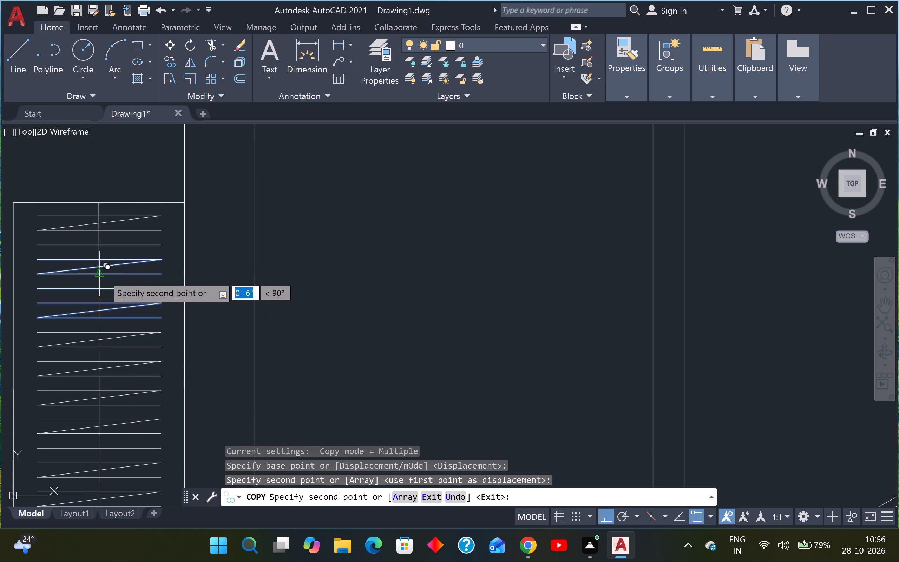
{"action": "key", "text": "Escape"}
Examine up close how the copied slats and slanted lines align with the original ones.
{"action": "scroll", "coordinate": [99, 264], "scroll_direction": "up", "scroll_amount": 6}
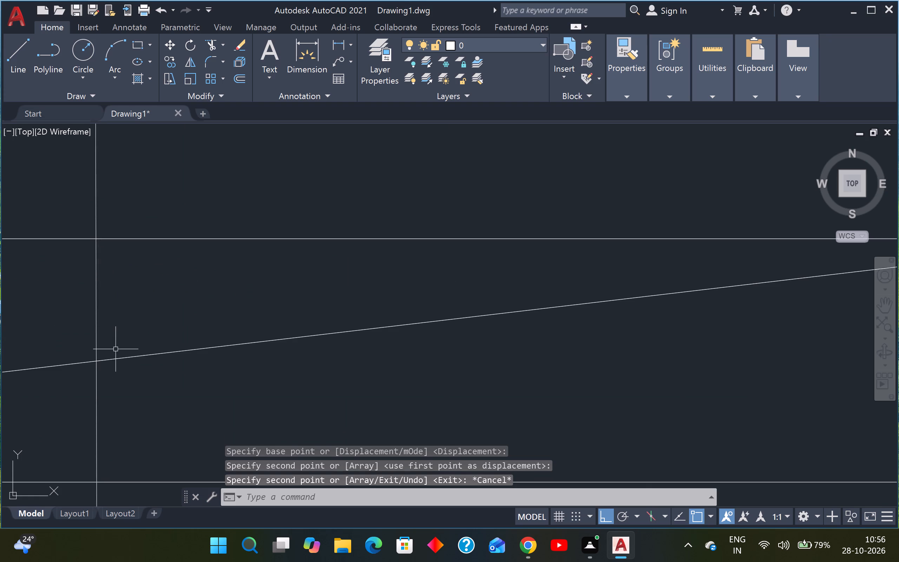
{"action": "scroll", "coordinate": [110, 361], "scroll_direction": "up", "scroll_amount": 4}
{"action": "scroll", "coordinate": [110, 329], "scroll_direction": "up", "scroll_amount": 3}
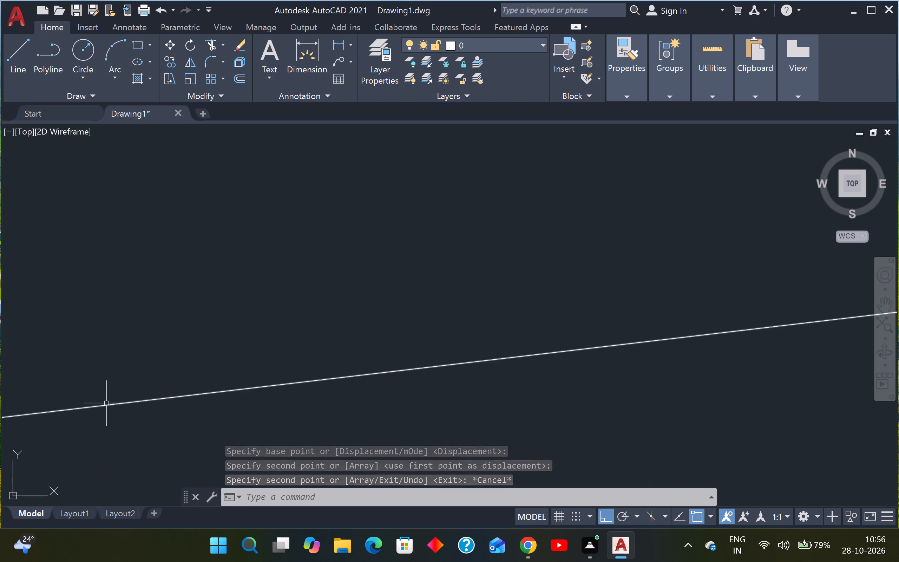
{"action": "left_click", "coordinate": [106, 403]}
{"action": "key", "text": "Escape"}
{"action": "scroll", "coordinate": [113, 389], "scroll_direction": "down", "scroll_amount": 15}
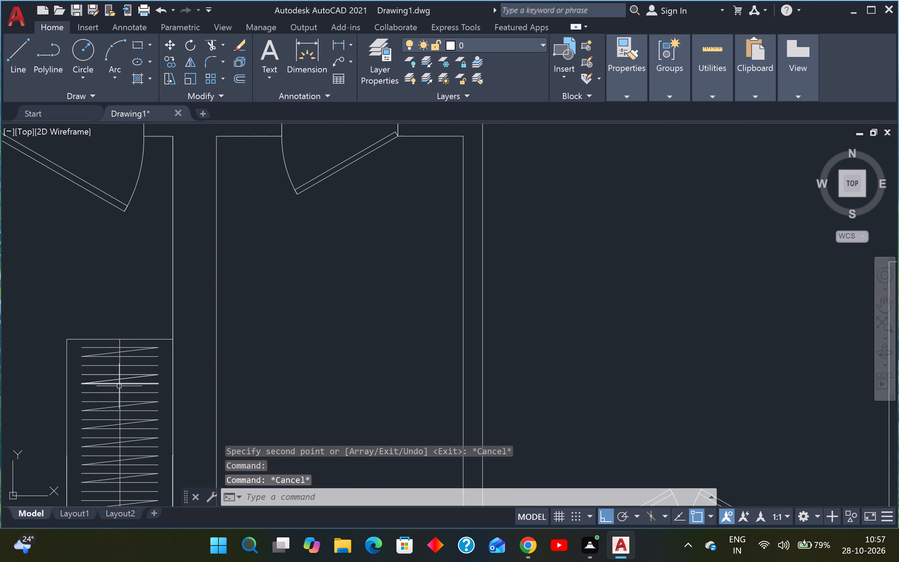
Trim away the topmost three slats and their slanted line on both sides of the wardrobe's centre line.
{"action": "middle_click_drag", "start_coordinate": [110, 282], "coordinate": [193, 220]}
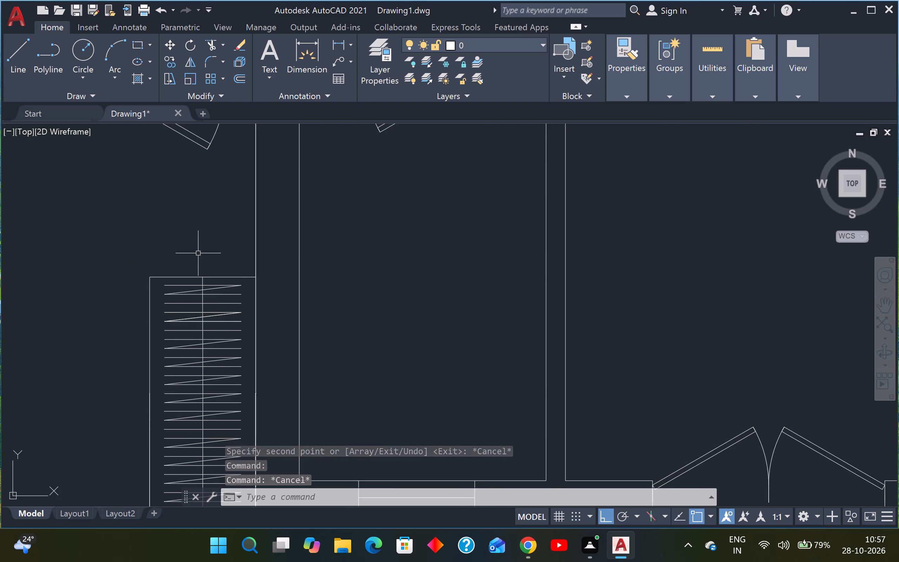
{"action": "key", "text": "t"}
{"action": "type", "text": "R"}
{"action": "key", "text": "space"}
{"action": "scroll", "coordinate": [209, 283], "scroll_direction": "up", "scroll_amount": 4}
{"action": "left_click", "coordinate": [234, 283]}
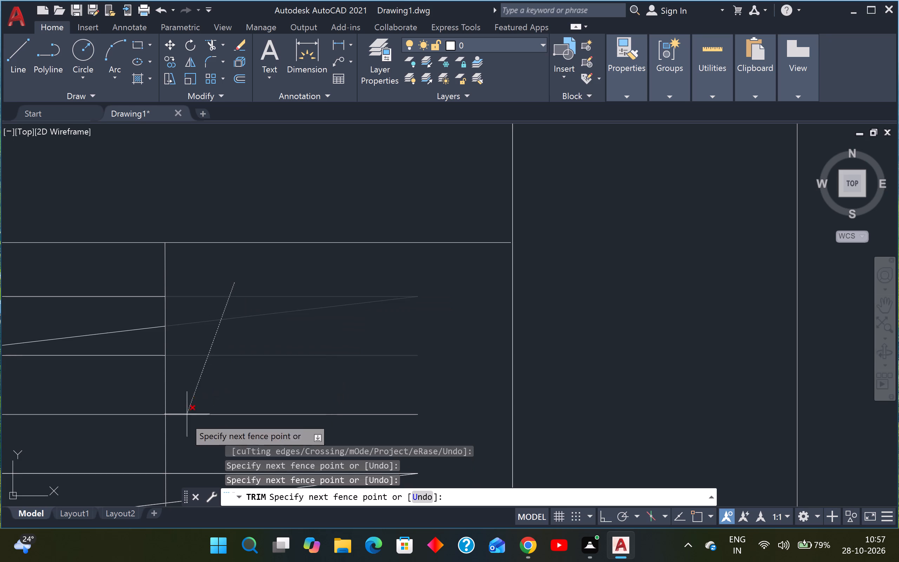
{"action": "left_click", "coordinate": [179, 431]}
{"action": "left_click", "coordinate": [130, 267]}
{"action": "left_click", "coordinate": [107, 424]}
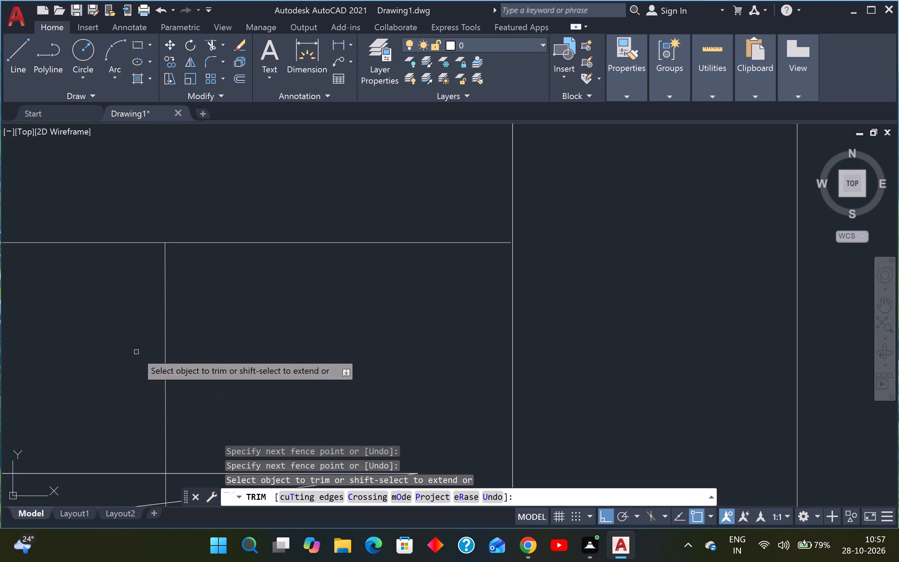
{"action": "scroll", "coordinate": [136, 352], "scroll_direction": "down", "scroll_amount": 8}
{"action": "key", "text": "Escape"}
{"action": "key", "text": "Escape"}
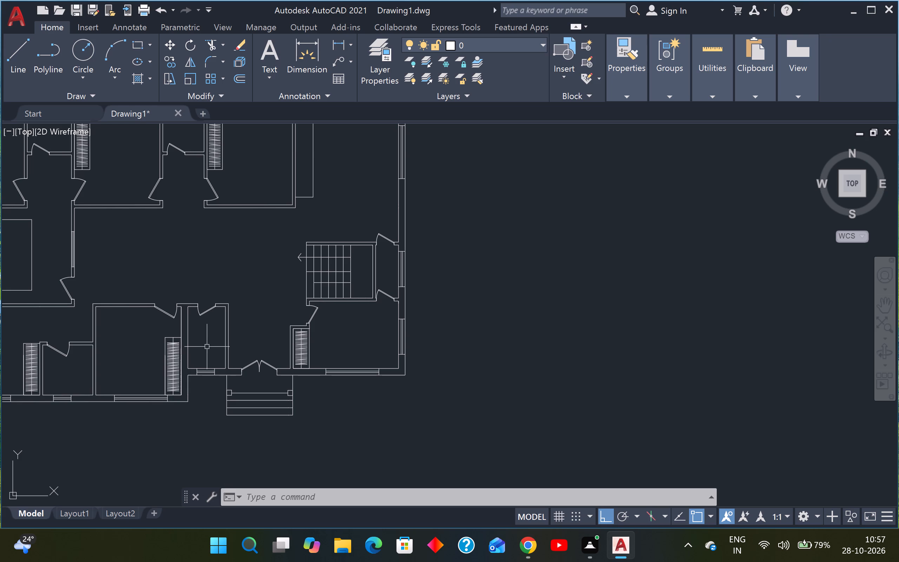
Delete the spare door symbols standing outside the floor plan.
{"action": "scroll", "coordinate": [251, 323], "scroll_direction": "down", "scroll_amount": 2}
{"action": "scroll", "coordinate": [251, 324], "scroll_direction": "up", "scroll_amount": 1}
{"action": "middle_click_drag", "start_coordinate": [253, 291], "coordinate": [248, 373]}
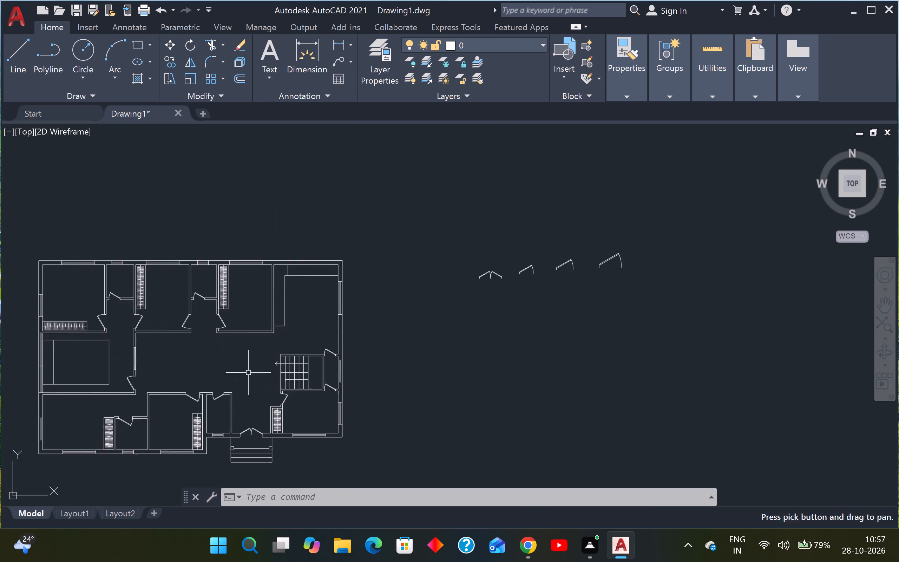
{"action": "scroll", "coordinate": [253, 358], "scroll_direction": "up", "scroll_amount": 1}
{"action": "scroll", "coordinate": [266, 357], "scroll_direction": "down", "scroll_amount": 1}
{"action": "left_click_drag", "start_coordinate": [720, 191], "coordinate": [708, 194]}
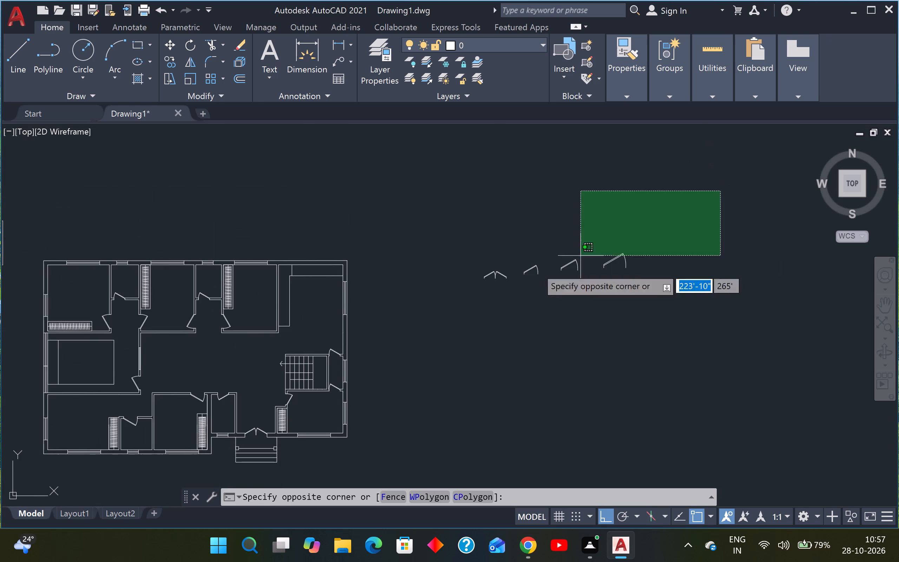
{"action": "left_click", "coordinate": [425, 322]}
{"action": "key", "text": "Delete"}
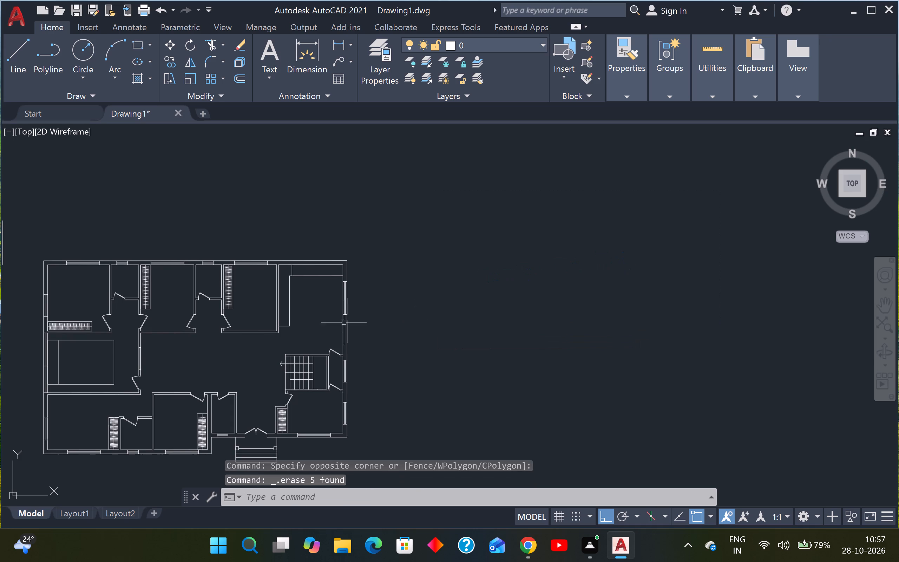
Delete the spare slatted wardrobe standing outside the plan beyond its upper-left corner.
{"action": "scroll", "coordinate": [169, 392], "scroll_direction": "up", "scroll_amount": 1}
{"action": "scroll", "coordinate": [206, 358], "scroll_direction": "down", "scroll_amount": 3}
{"action": "scroll", "coordinate": [205, 375], "scroll_direction": "up", "scroll_amount": 2}
{"action": "scroll", "coordinate": [57, 281], "scroll_direction": "down", "scroll_amount": 1}
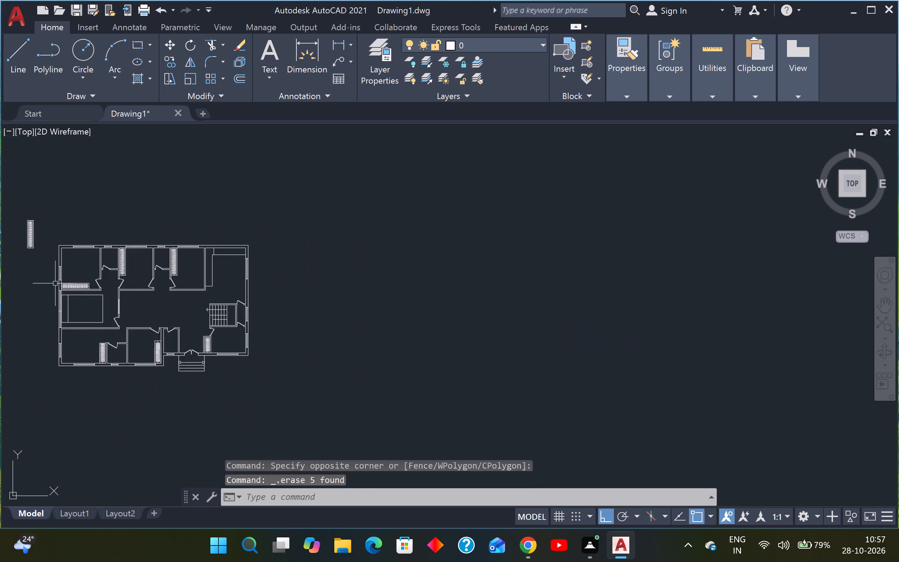
{"action": "middle_click_drag", "start_coordinate": [58, 277], "coordinate": [181, 286]}
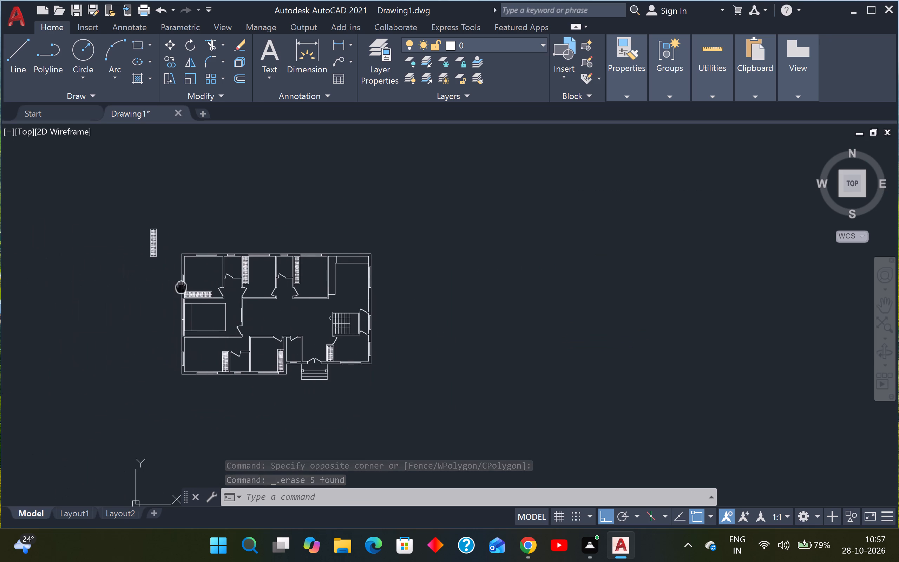
{"action": "middle_click_drag", "start_coordinate": [181, 286], "coordinate": [184, 287]}
{"action": "left_click", "coordinate": [164, 226]}
{"action": "left_click", "coordinate": [132, 281]}
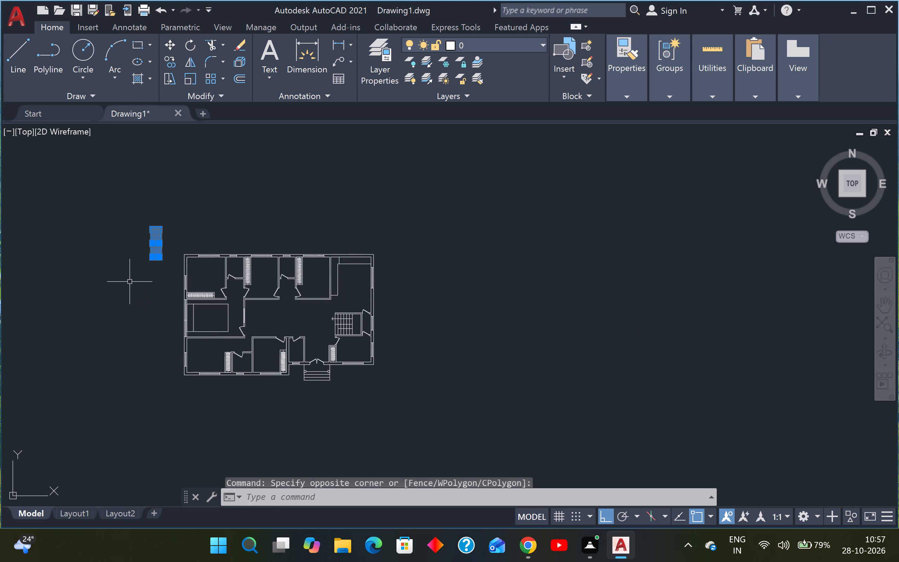
{"action": "key", "text": "Delete"}
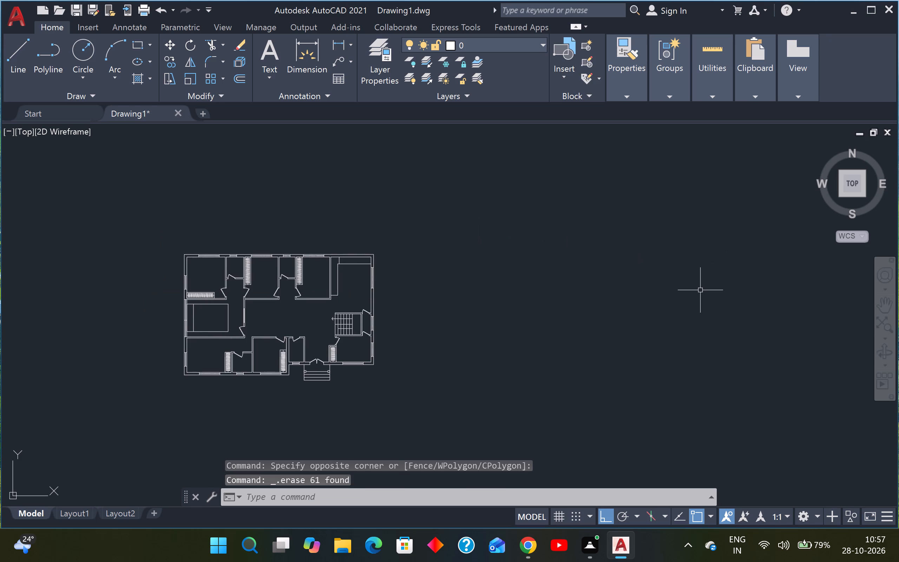
Insert the Trees - Metric block from the architectural tool palette beside the plan, and close the palettes.
{"action": "key", "text": "ctrl+3"}
{"action": "scroll", "coordinate": [818, 350], "scroll_direction": "down", "scroll_amount": 1}
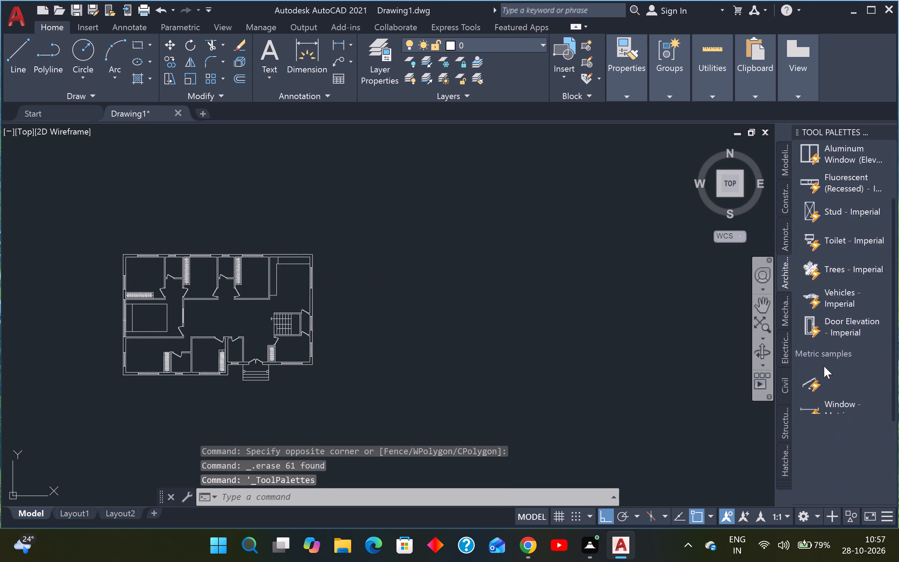
{"action": "scroll", "coordinate": [824, 366], "scroll_direction": "down", "scroll_amount": 1}
{"action": "left_click_drag", "start_coordinate": [820, 464], "coordinate": [417, 337]}
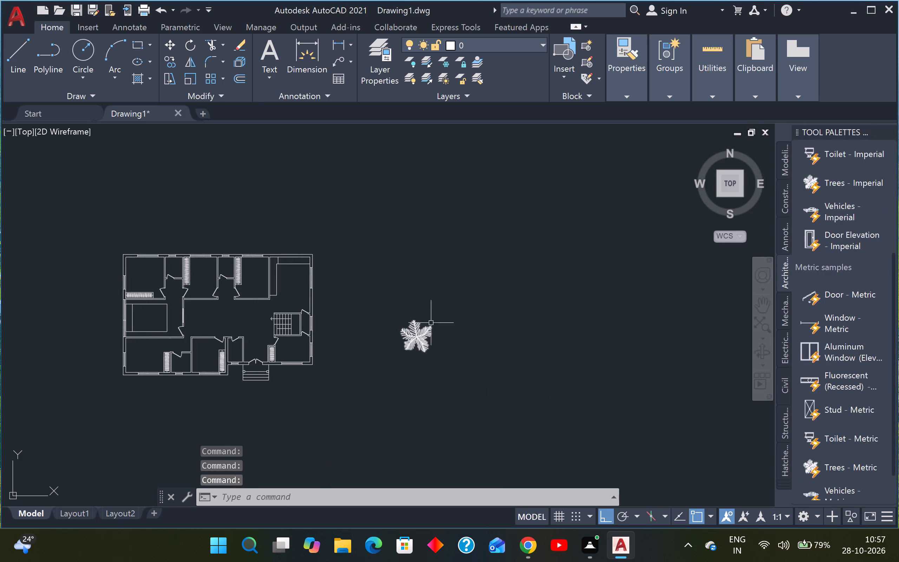
{"action": "left_click_drag", "start_coordinate": [891, 131], "coordinate": [888, 131]}
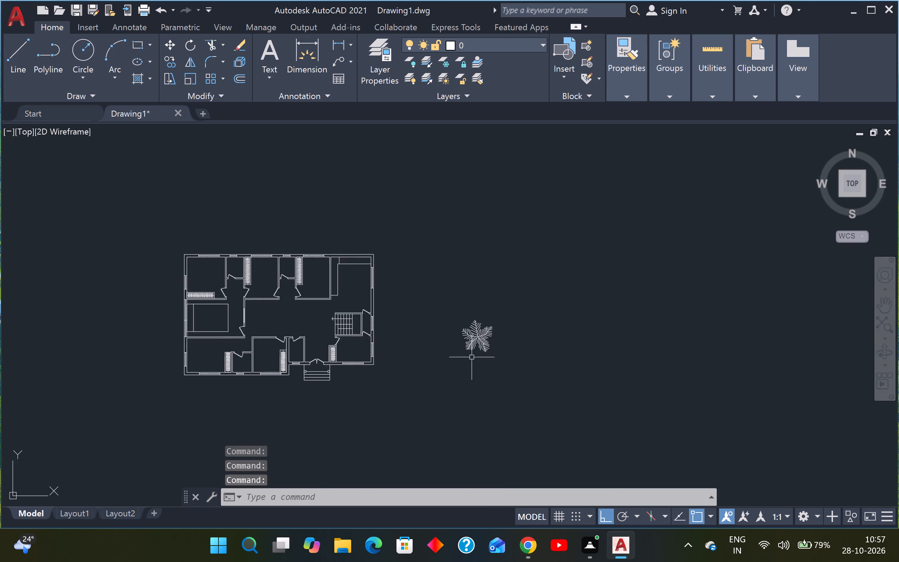
Scale the tree down to about a third of its size, based at its lower-left leaf tip.
{"action": "scroll", "coordinate": [472, 344], "scroll_direction": "down", "scroll_amount": 1}
{"action": "scroll", "coordinate": [472, 333], "scroll_direction": "up", "scroll_amount": 3}
{"action": "scroll", "coordinate": [479, 339], "scroll_direction": "down", "scroll_amount": 2}
{"action": "scroll", "coordinate": [492, 377], "scroll_direction": "up", "scroll_amount": 2}
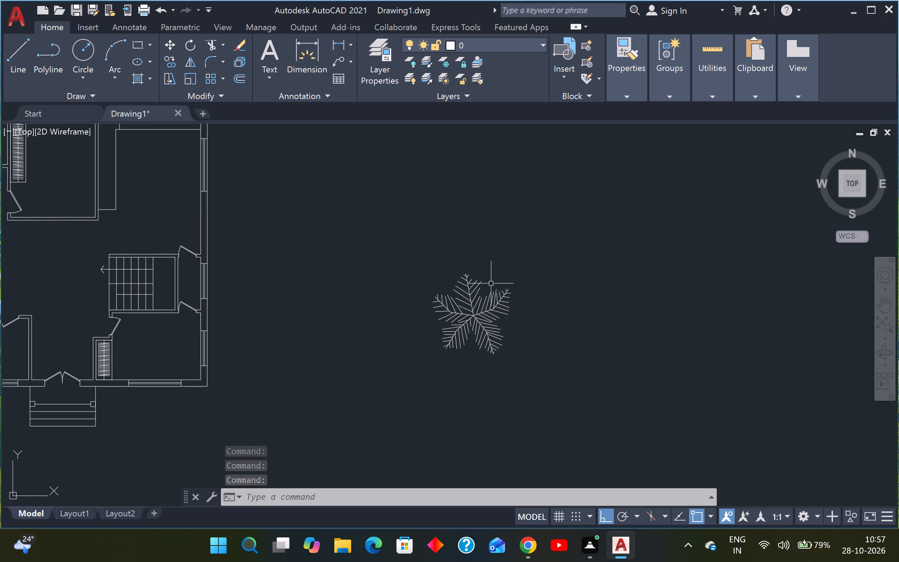
{"action": "left_click_drag", "start_coordinate": [491, 283], "coordinate": [491, 288]}
{"action": "left_click", "coordinate": [464, 346]}
{"action": "key", "text": "s"}
{"action": "key", "text": "c"}
{"action": "key", "text": "space"}
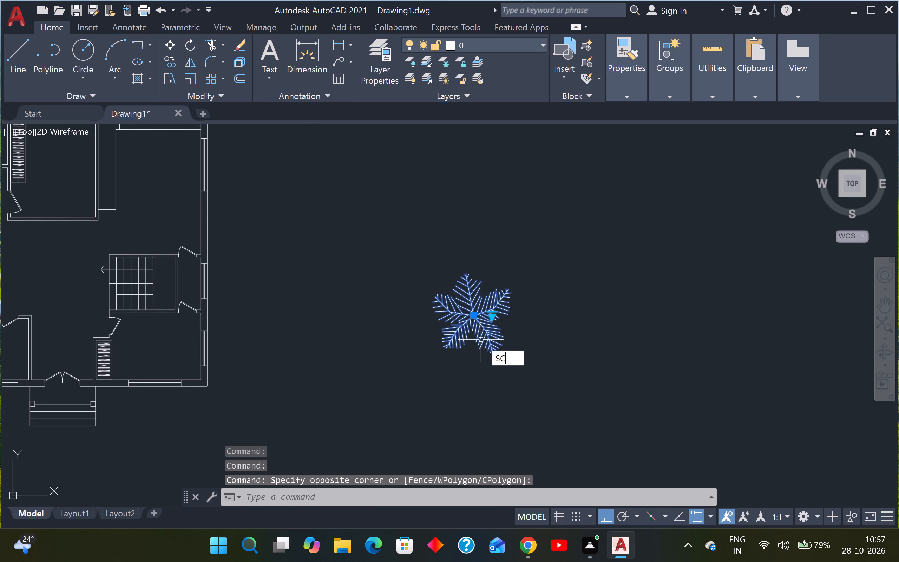
{"action": "scroll", "coordinate": [432, 348], "scroll_direction": "up", "scroll_amount": 3}
{"action": "left_click", "coordinate": [484, 349]}
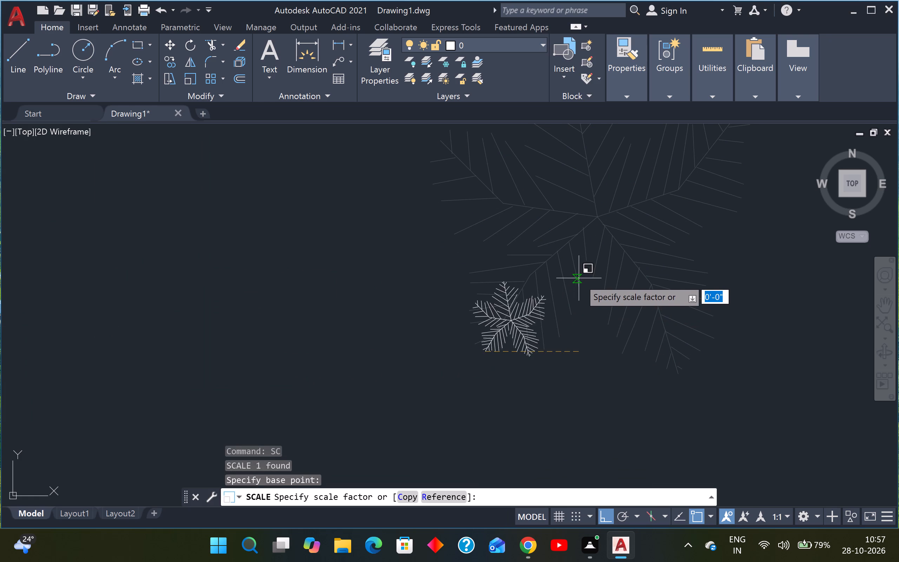
{"action": "left_click", "coordinate": [582, 265]}
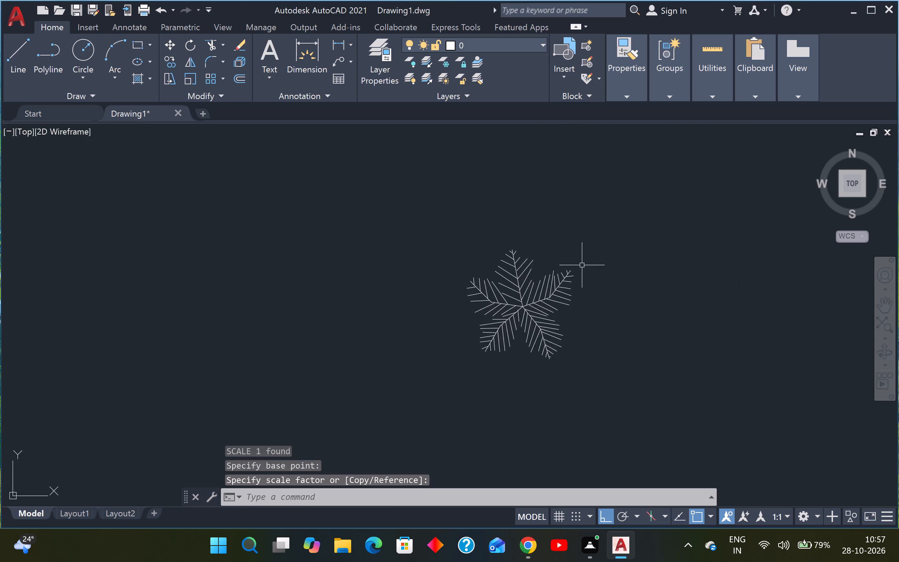
Scale the tree down slightly more, again based at its lower-left leaf tip.
{"action": "scroll", "coordinate": [521, 348], "scroll_direction": "down", "scroll_amount": 3}
{"action": "scroll", "coordinate": [524, 355], "scroll_direction": "up", "scroll_amount": 1}
{"action": "scroll", "coordinate": [520, 361], "scroll_direction": "down", "scroll_amount": 1}
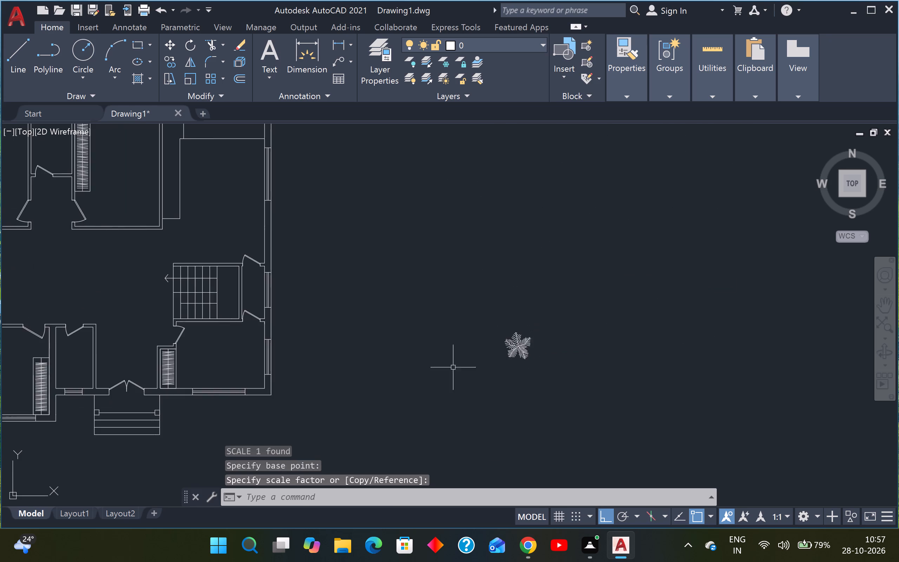
{"action": "scroll", "coordinate": [411, 354], "scroll_direction": "down", "scroll_amount": 2}
{"action": "scroll", "coordinate": [458, 360], "scroll_direction": "up", "scroll_amount": 3}
{"action": "left_click", "coordinate": [465, 270]}
{"action": "left_click", "coordinate": [421, 377]}
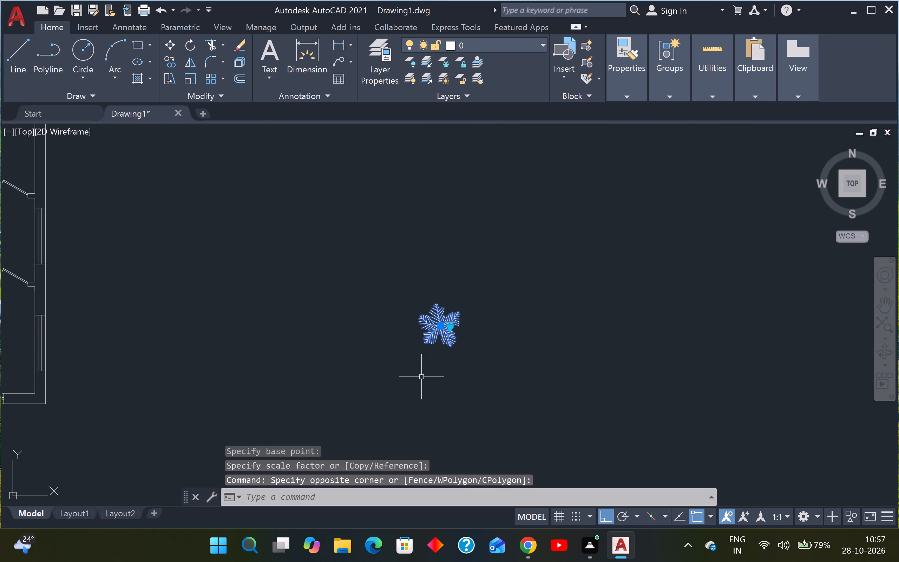
{"action": "key", "text": "s"}
{"action": "type", "text": "C"}
{"action": "key", "text": "space"}
{"action": "scroll", "coordinate": [432, 340], "scroll_direction": "up", "scroll_amount": 3}
{"action": "scroll", "coordinate": [406, 361], "scroll_direction": "up", "scroll_amount": 2}
{"action": "left_click", "coordinate": [406, 352]}
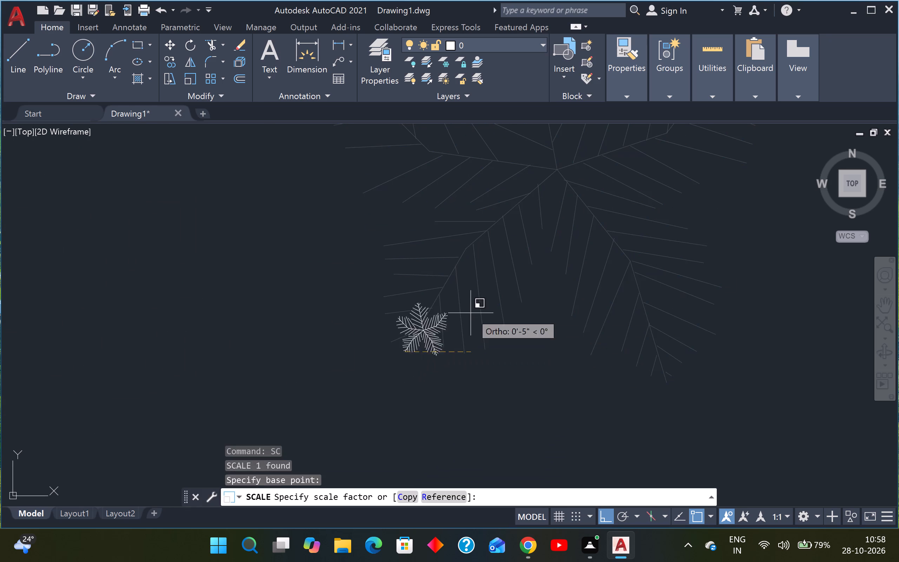
{"action": "scroll", "coordinate": [490, 300], "scroll_direction": "down", "scroll_amount": 2}
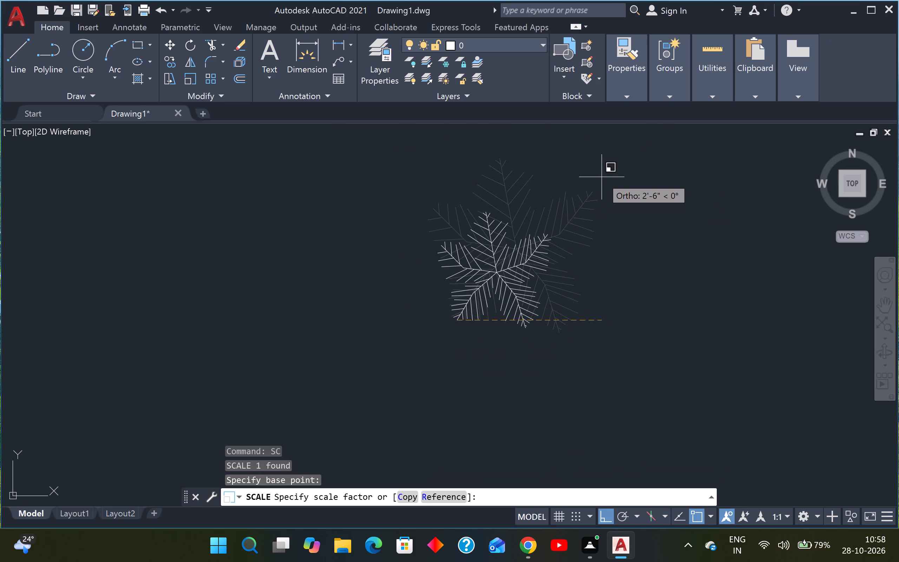
{"action": "left_click", "coordinate": [655, 169]}
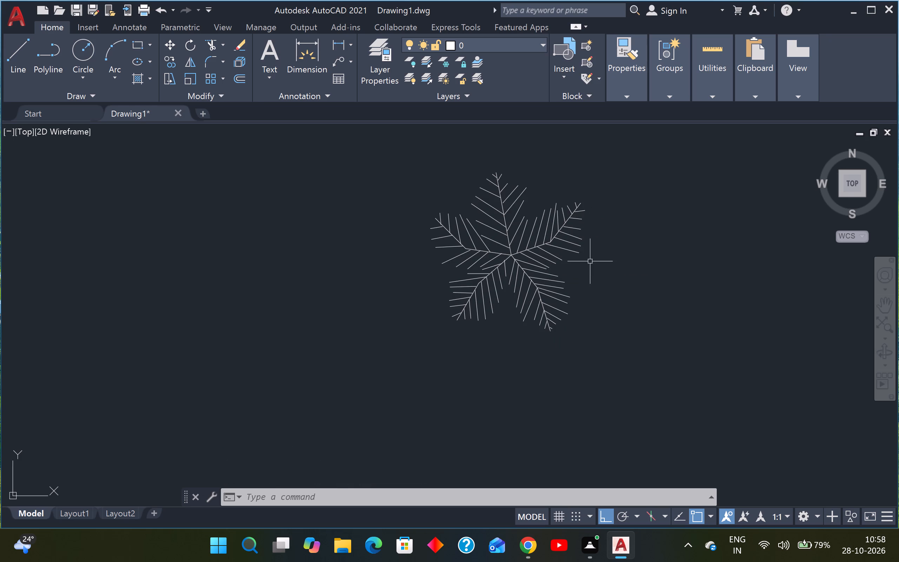
Copy the scaled-down tree, with Ortho off, to just outside the plan's left wall, beside the room with the large rectangle.
{"action": "scroll", "coordinate": [559, 274], "scroll_direction": "down", "scroll_amount": 2}
{"action": "scroll", "coordinate": [528, 270], "scroll_direction": "up", "scroll_amount": 1}
{"action": "left_click", "coordinate": [541, 267]}
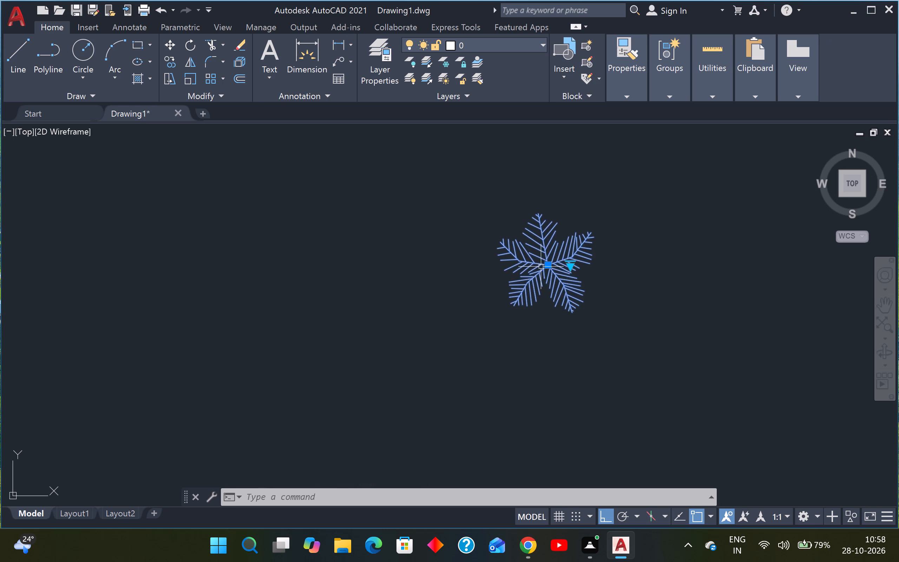
{"action": "type", "text": "CO"}
{"action": "key", "text": "Return"}
{"action": "left_click", "coordinate": [551, 262]}
{"action": "scroll", "coordinate": [550, 262], "scroll_direction": "down", "scroll_amount": 3}
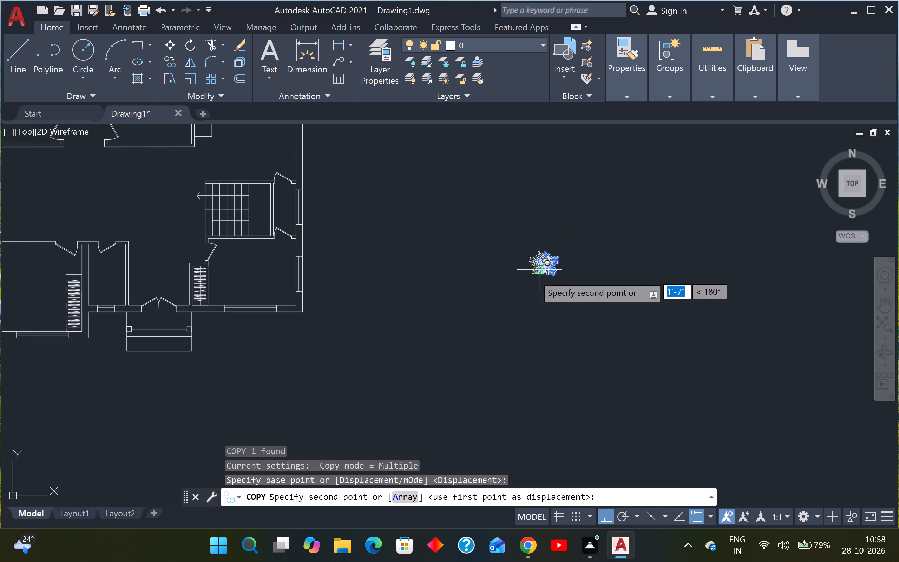
{"action": "middle_click_drag", "start_coordinate": [382, 295], "coordinate": [440, 392]}
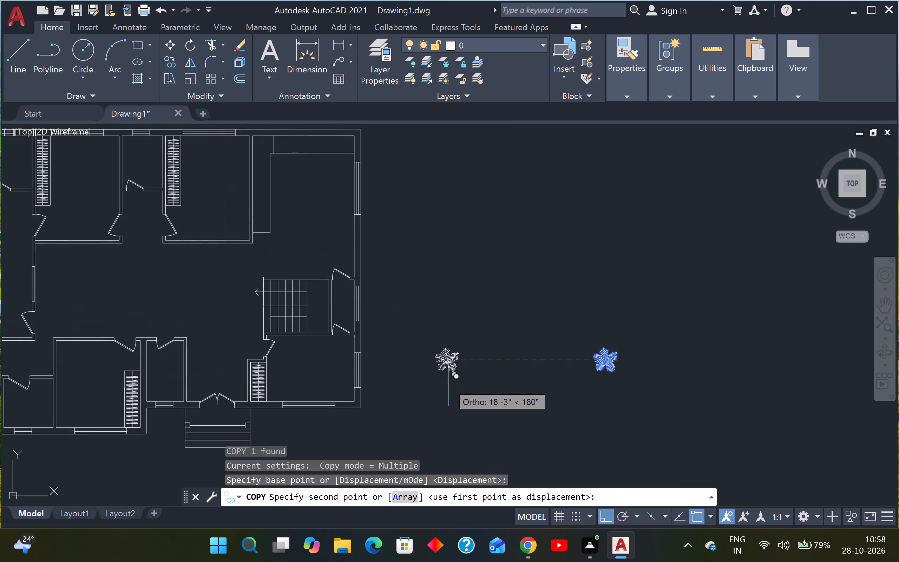
{"action": "key", "text": "F8"}
{"action": "middle_click_drag", "start_coordinate": [447, 379], "coordinate": [523, 367]}
{"action": "scroll", "coordinate": [528, 366], "scroll_direction": "down", "scroll_amount": 3}
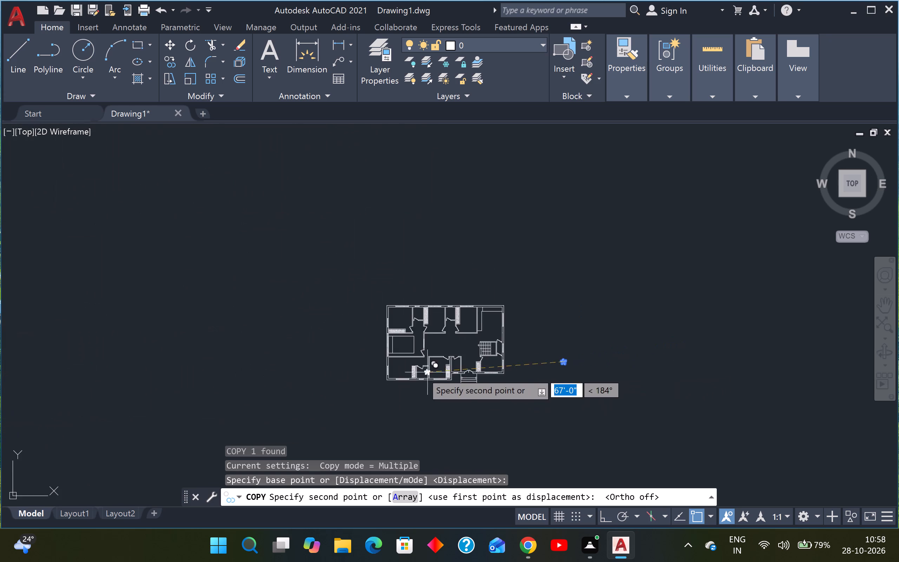
{"action": "scroll", "coordinate": [385, 344], "scroll_direction": "up", "scroll_amount": 6}
{"action": "scroll", "coordinate": [406, 322], "scroll_direction": "up", "scroll_amount": 1}
{"action": "scroll", "coordinate": [406, 322], "scroll_direction": "down", "scroll_amount": 1}
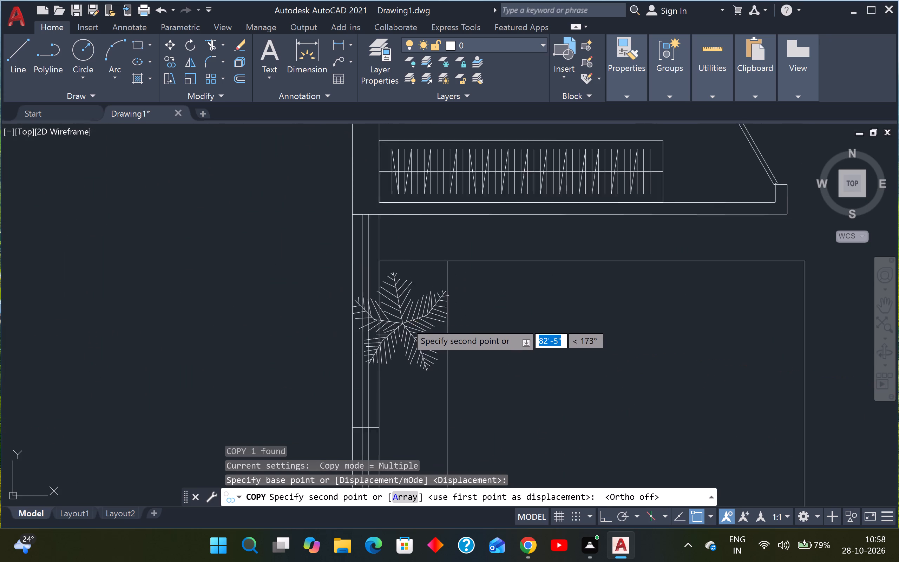
{"action": "scroll", "coordinate": [406, 322], "scroll_direction": "down", "scroll_amount": 1}
{"action": "left_click_drag", "start_coordinate": [260, 313], "coordinate": [263, 313]}
{"action": "key", "text": "Escape"}
Scale the copied tree down to about half its size, based at its lower-left leaf tip.
{"action": "left_click", "coordinate": [280, 280]}
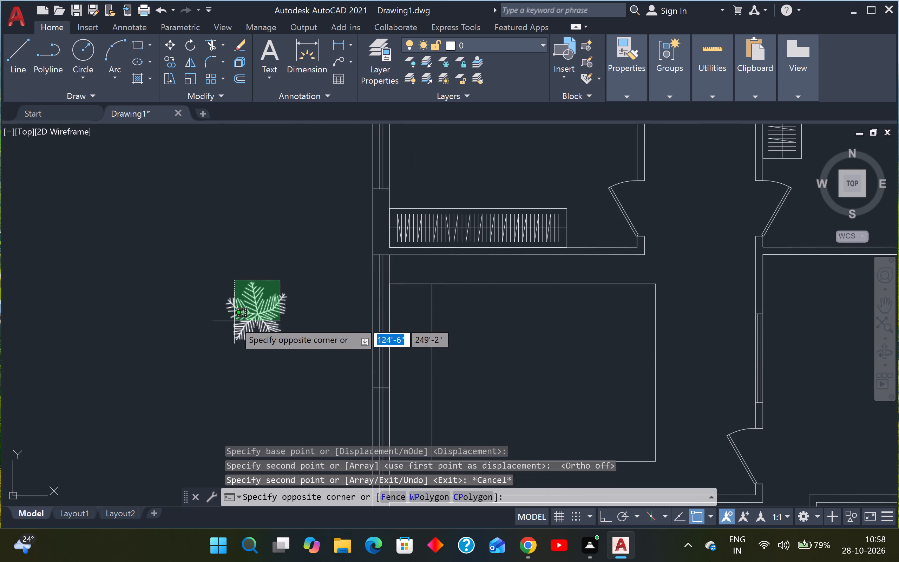
{"action": "left_click", "coordinate": [234, 321]}
{"action": "key", "text": "s"}
{"action": "key", "text": "c"}
{"action": "key", "text": "space"}
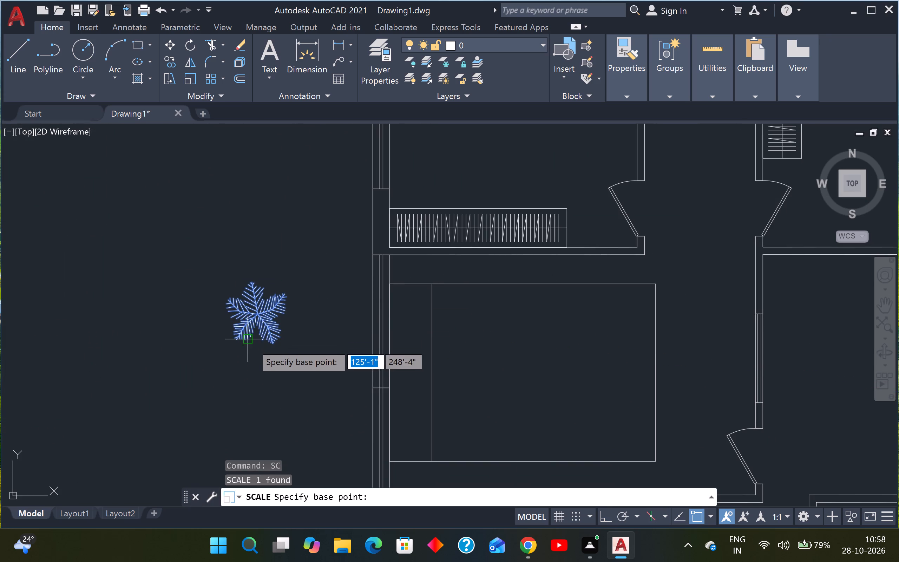
{"action": "scroll", "coordinate": [236, 343], "scroll_direction": "up", "scroll_amount": 2}
{"action": "left_click", "coordinate": [239, 334]}
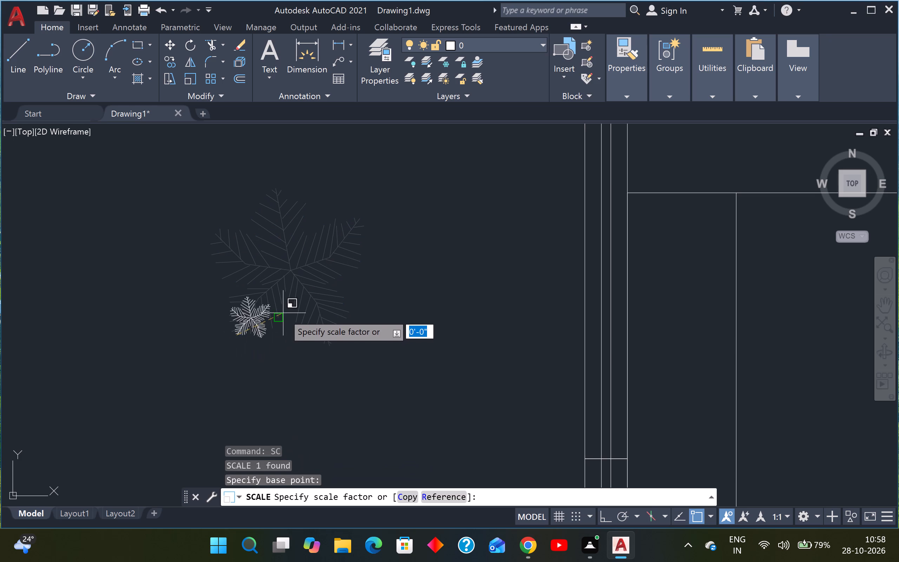
{"action": "left_click", "coordinate": [325, 281]}
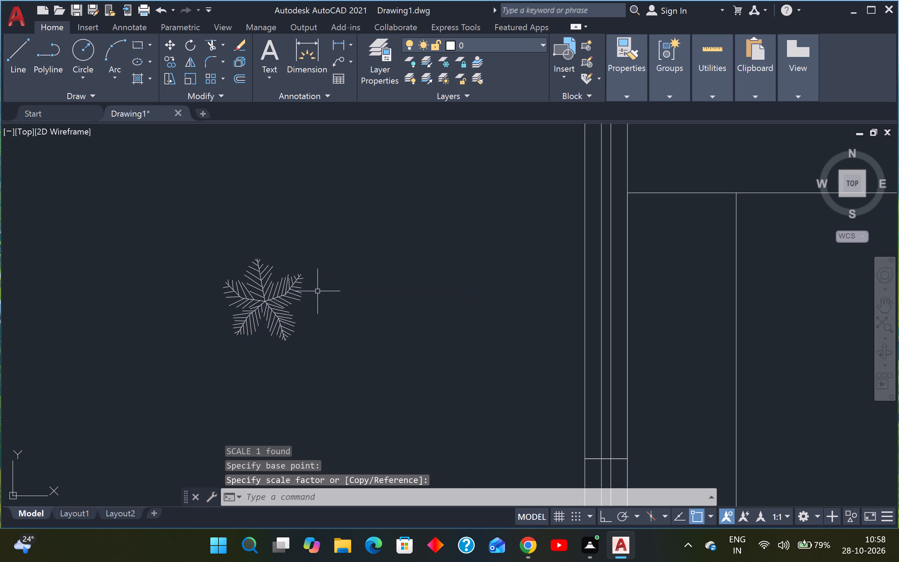
Move the reduced tree by its centre into the upper end of the narrow strip inside the left wall.
{"action": "left_click", "coordinate": [328, 249]}
{"action": "left_click", "coordinate": [238, 366]}
{"action": "key", "text": "m"}
{"action": "key", "text": "space"}
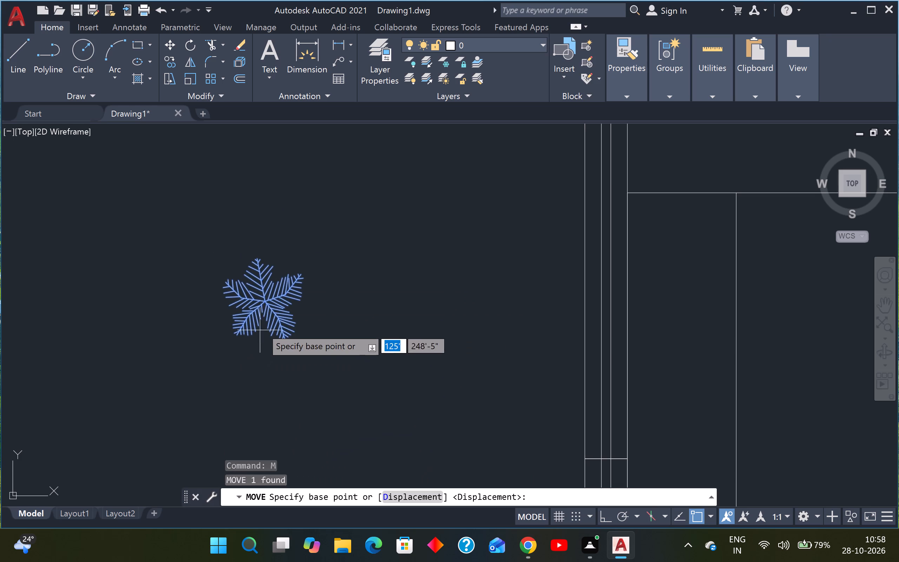
{"action": "left_click", "coordinate": [266, 298]}
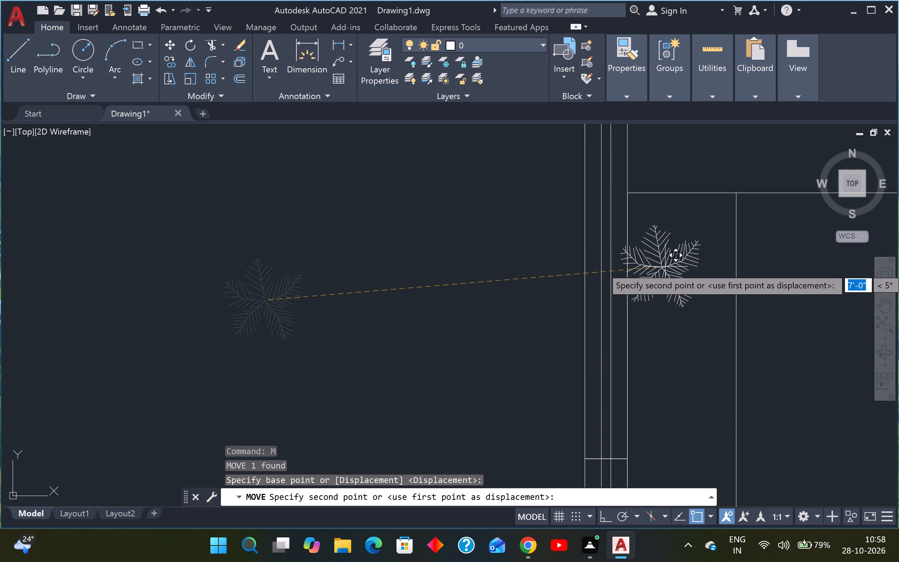
{"action": "left_click", "coordinate": [688, 244]}
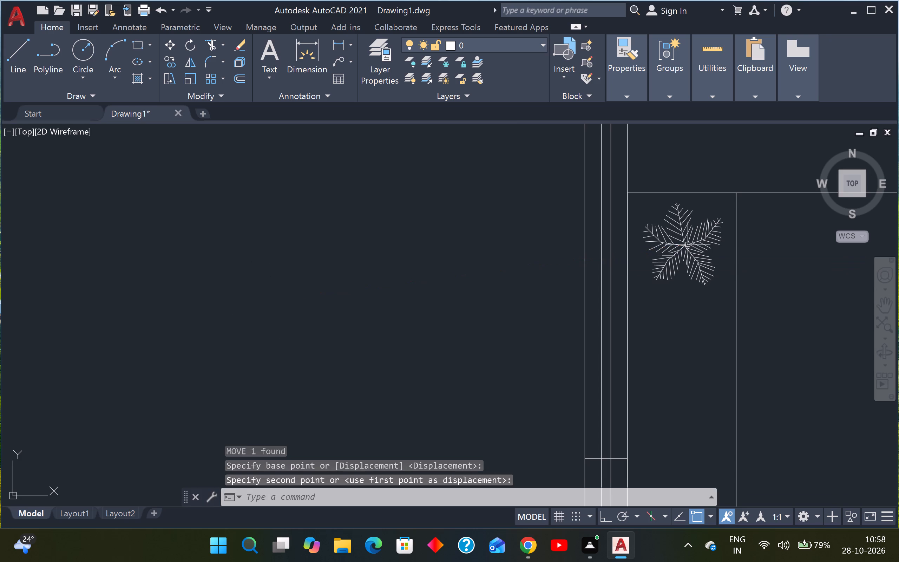
Switch the tree block in the narrow strip to the Shrub (Plan) type.
{"action": "scroll", "coordinate": [687, 245], "scroll_direction": "down", "scroll_amount": 1}
{"action": "scroll", "coordinate": [686, 246], "scroll_direction": "up", "scroll_amount": 1}
{"action": "left_click", "coordinate": [686, 246]}
{"action": "scroll", "coordinate": [686, 246], "scroll_direction": "up", "scroll_amount": 1}
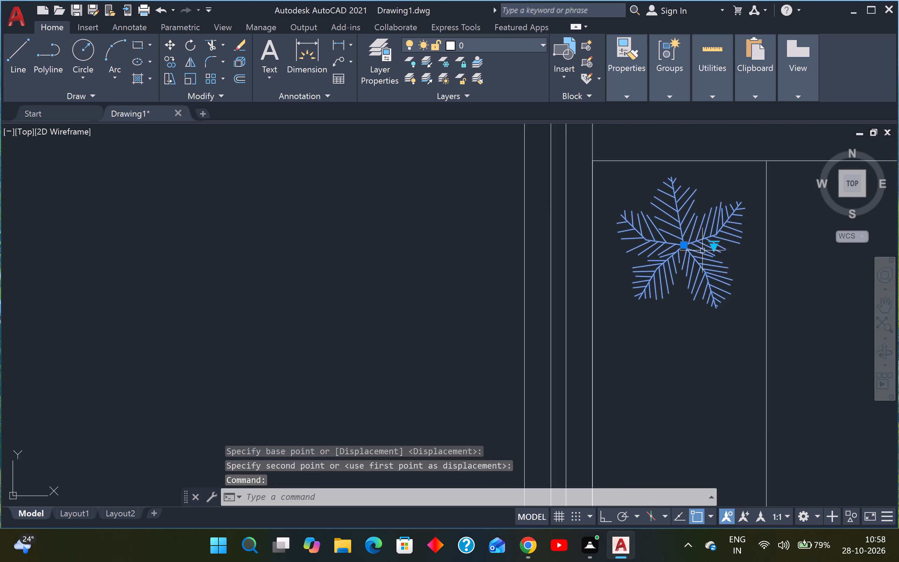
{"action": "left_click", "coordinate": [717, 246]}
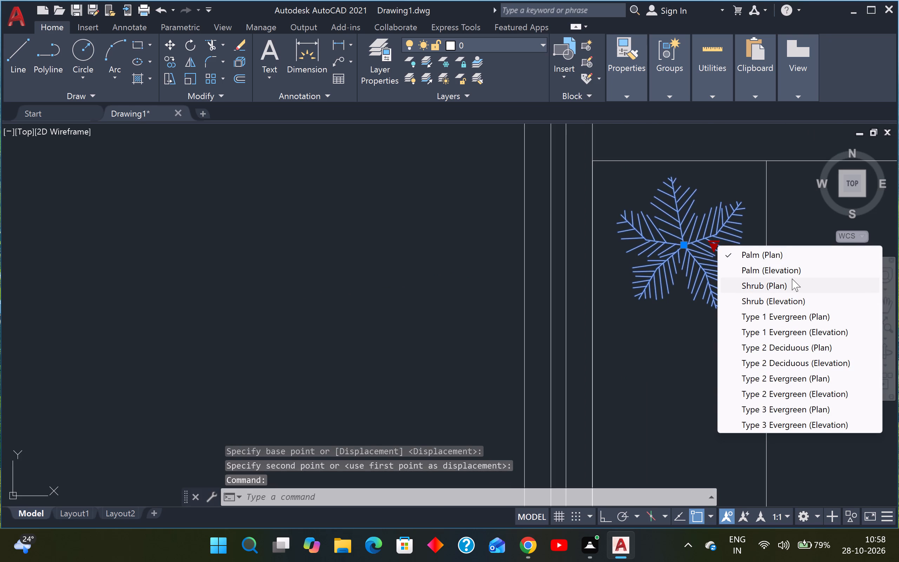
{"action": "left_click", "coordinate": [792, 279]}
{"action": "scroll", "coordinate": [684, 252], "scroll_direction": "up", "scroll_amount": 2}
{"action": "key", "text": "Escape"}
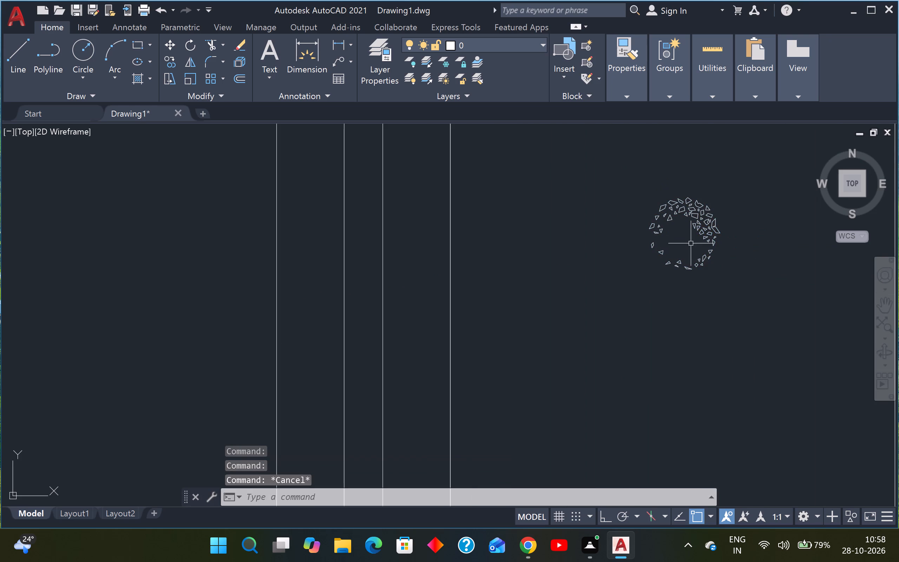
Copy the shrub about 1' straight down within the narrow strip.
{"action": "left_click", "coordinate": [710, 222]}
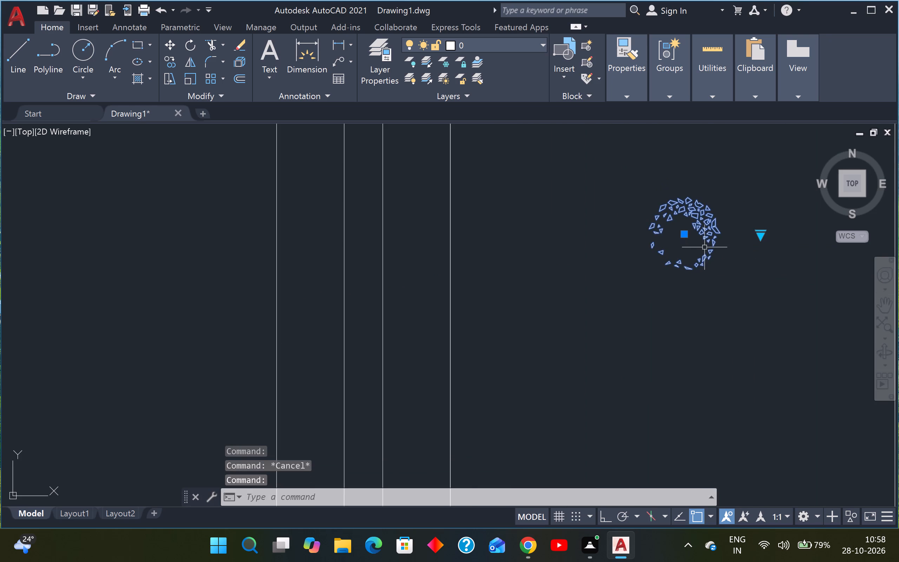
{"action": "key", "text": "c"}
{"action": "key", "text": "o"}
{"action": "key", "text": "Return"}
{"action": "left_click", "coordinate": [689, 242]}
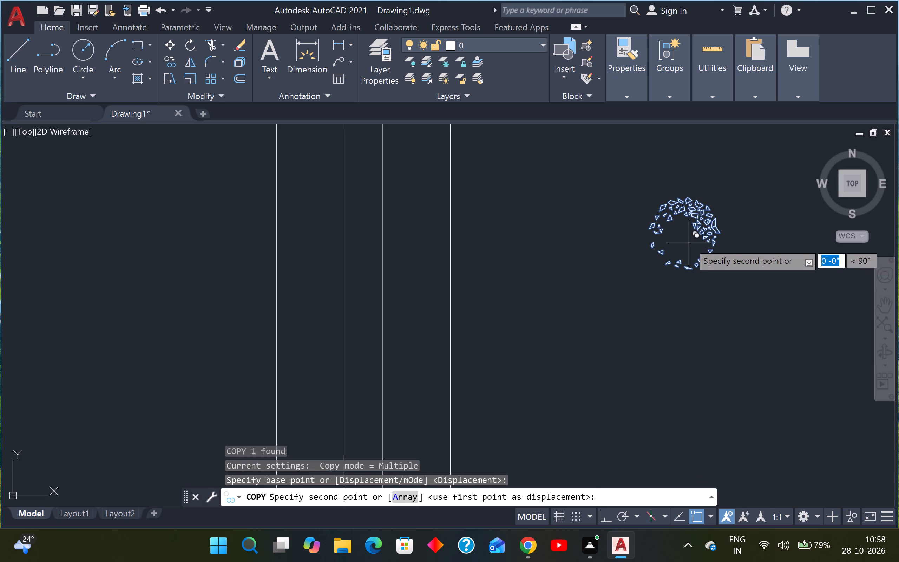
{"action": "scroll", "coordinate": [689, 242], "scroll_direction": "down", "scroll_amount": 2}
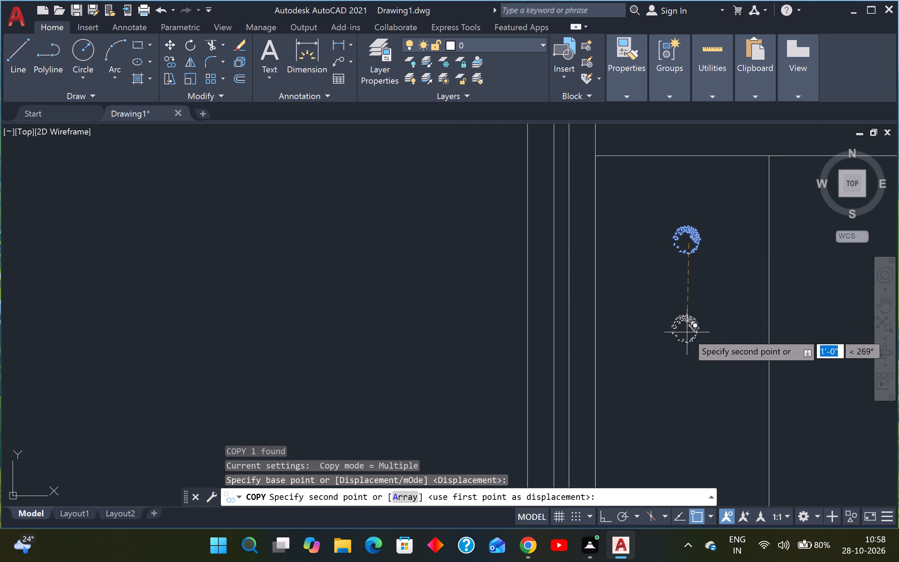
{"action": "left_click_drag", "start_coordinate": [688, 339], "coordinate": [692, 338]}
{"action": "key", "text": "Escape"}
Scale the upper shrub up to a little over twice its size, based just below its lower-left edge.
{"action": "scroll", "coordinate": [686, 248], "scroll_direction": "up", "scroll_amount": 2}
{"action": "left_click", "coordinate": [725, 163]}
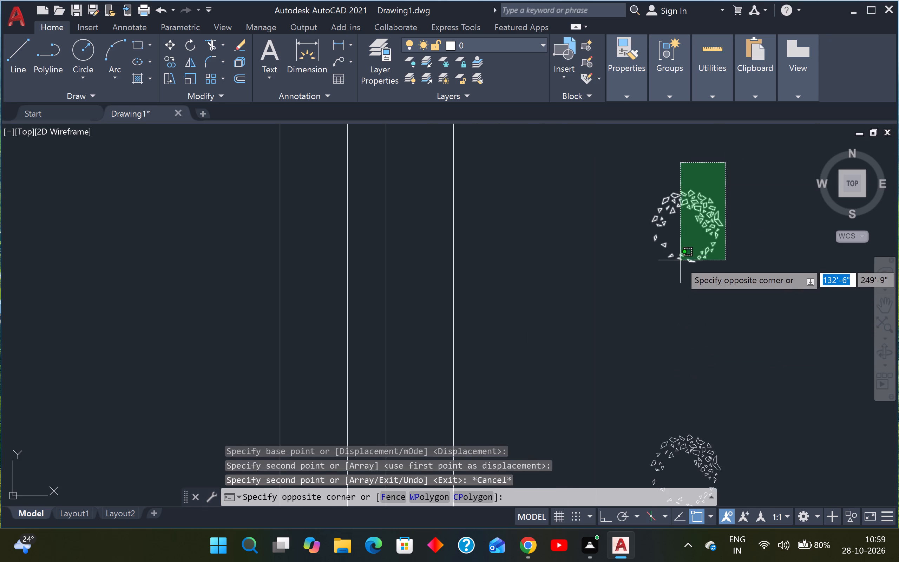
{"action": "left_click", "coordinate": [680, 262]}
{"action": "type", "text": "SC"}
{"action": "key", "text": "space"}
{"action": "left_click", "coordinate": [669, 271]}
{"action": "scroll", "coordinate": [670, 269], "scroll_direction": "down", "scroll_amount": 2}
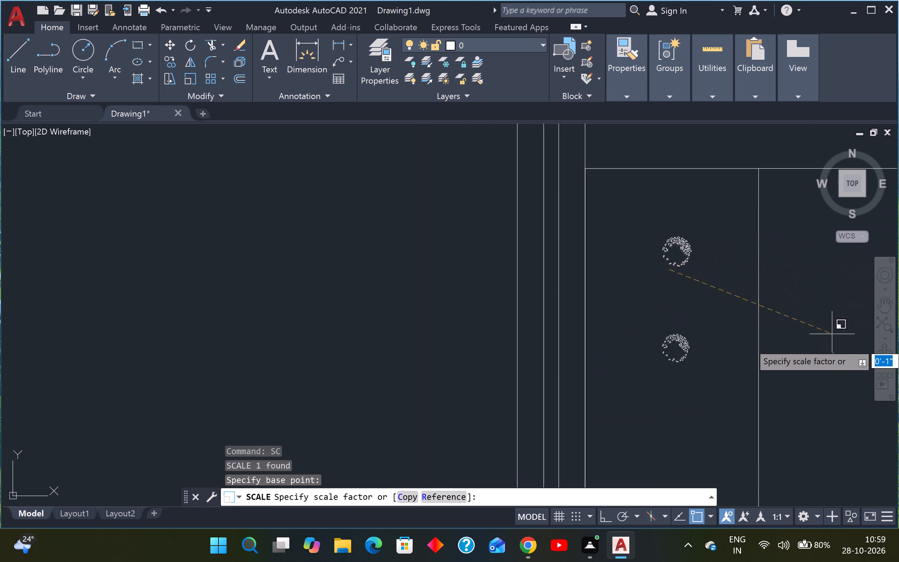
{"action": "middle_click_drag", "start_coordinate": [839, 450], "coordinate": [617, 346]}
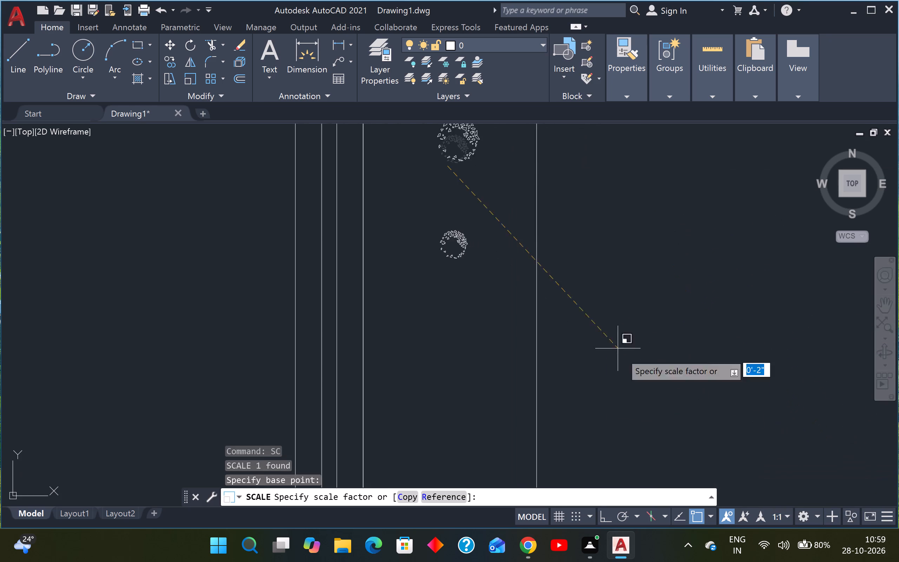
{"action": "left_click_drag", "start_coordinate": [749, 418], "coordinate": [748, 415]}
Switch the lower shrub in the narrow strip to the Palm (Plan) type.
{"action": "scroll", "coordinate": [681, 365], "scroll_direction": "down", "scroll_amount": 1}
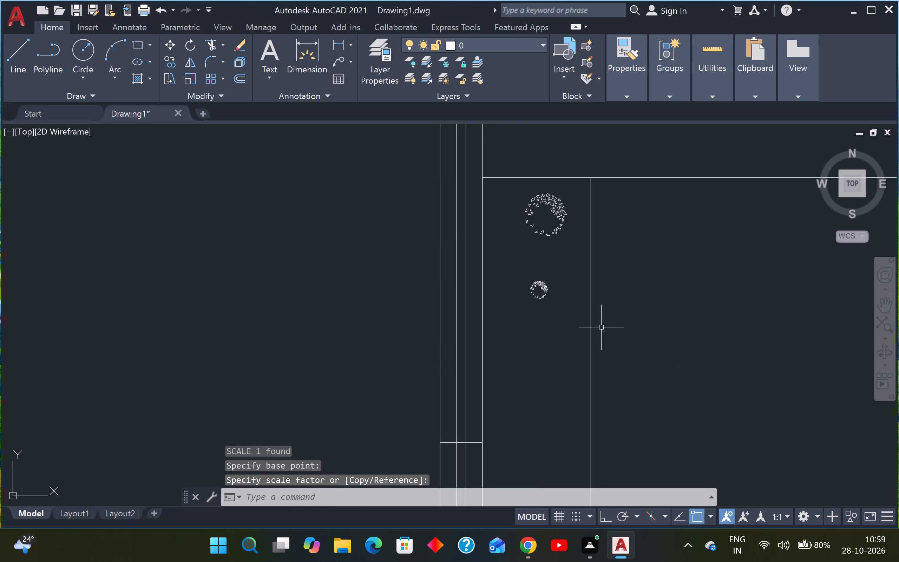
{"action": "scroll", "coordinate": [537, 293], "scroll_direction": "up", "scroll_amount": 2}
{"action": "left_click", "coordinate": [561, 269]}
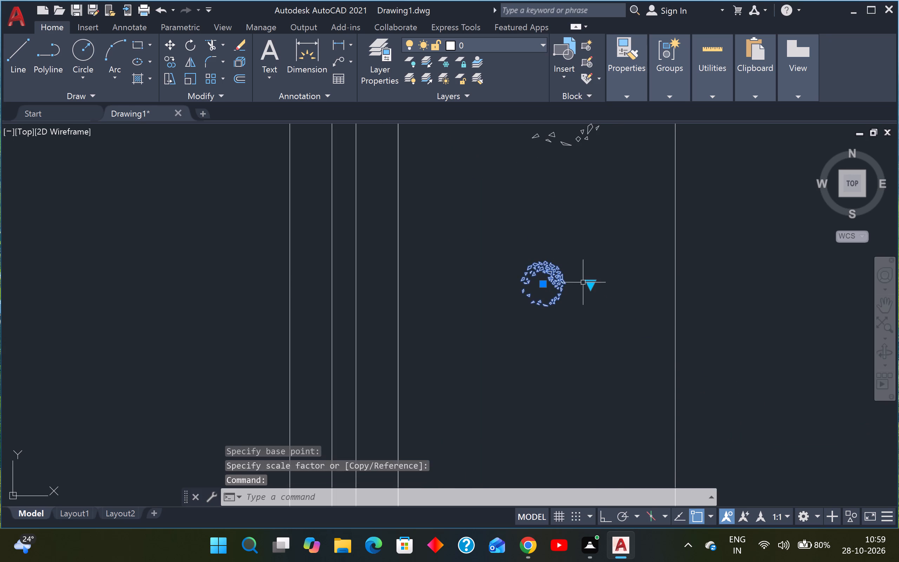
{"action": "left_click", "coordinate": [592, 284]}
{"action": "left_click", "coordinate": [672, 318]}
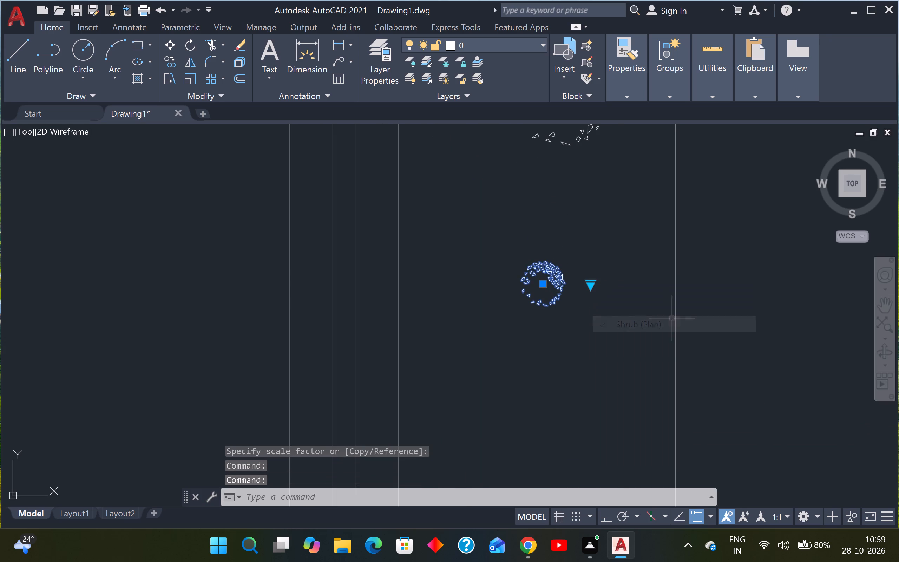
{"action": "left_click", "coordinate": [592, 285]}
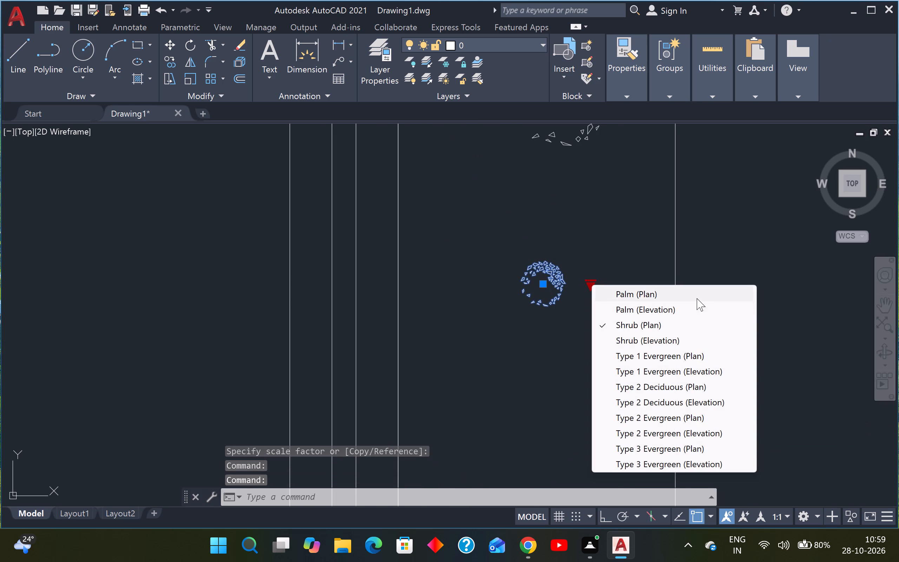
{"action": "left_click", "coordinate": [694, 296]}
{"action": "scroll", "coordinate": [575, 289], "scroll_direction": "down", "scroll_amount": 2}
{"action": "key", "text": "Escape"}
{"action": "scroll", "coordinate": [573, 293], "scroll_direction": "down", "scroll_amount": 1}
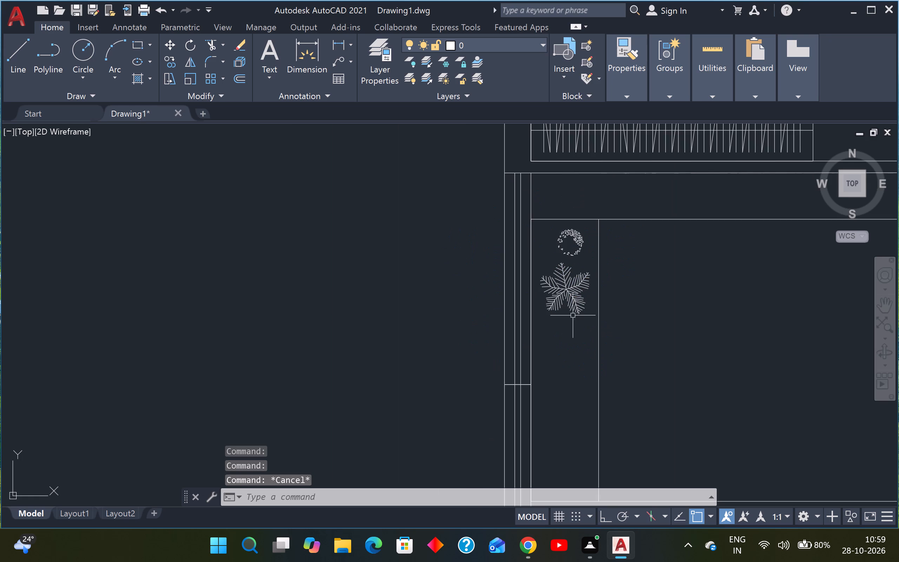
Copy the palm from its centre about 2' straight down within the narrow strip.
{"action": "left_click", "coordinate": [571, 295]}
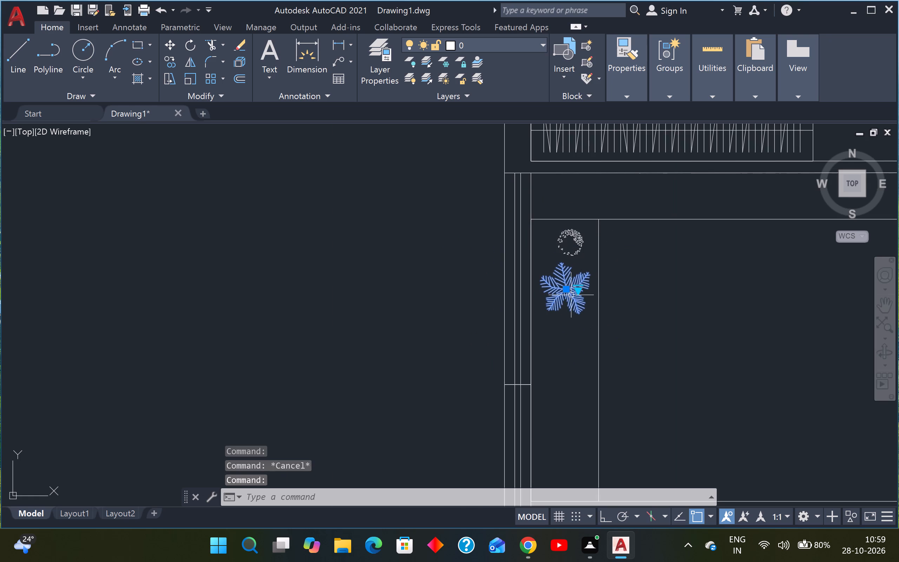
{"action": "key", "text": "c"}
{"action": "key", "text": "o"}
{"action": "key", "text": "Return"}
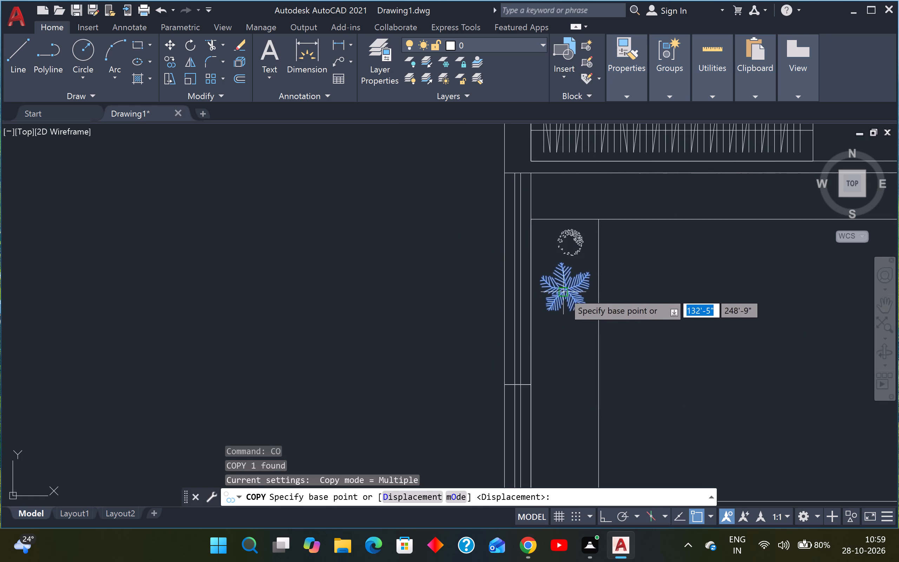
{"action": "left_click", "coordinate": [564, 289]}
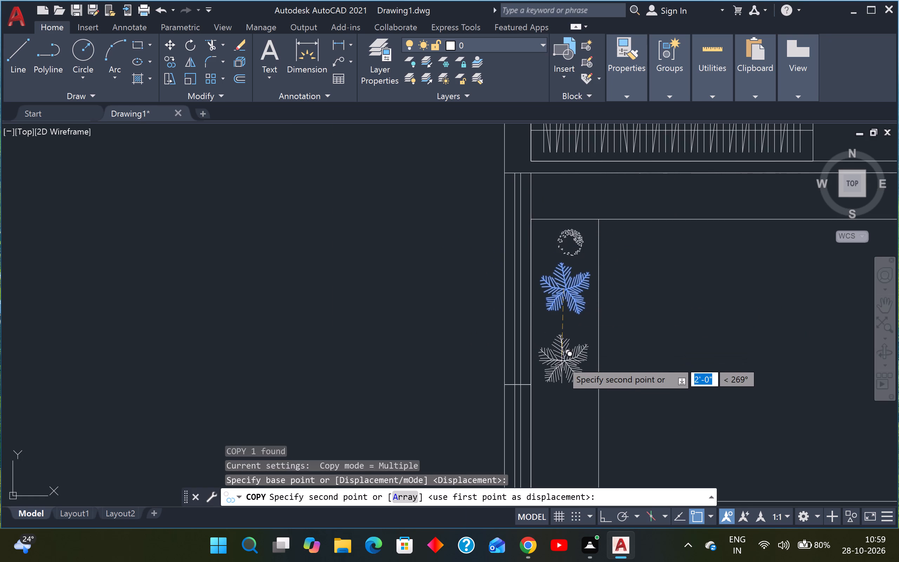
{"action": "left_click", "coordinate": [562, 363]}
{"action": "key", "text": "Escape"}
{"action": "scroll", "coordinate": [562, 374], "scroll_direction": "down", "scroll_amount": 1}
{"action": "scroll", "coordinate": [563, 391], "scroll_direction": "up", "scroll_amount": 1}
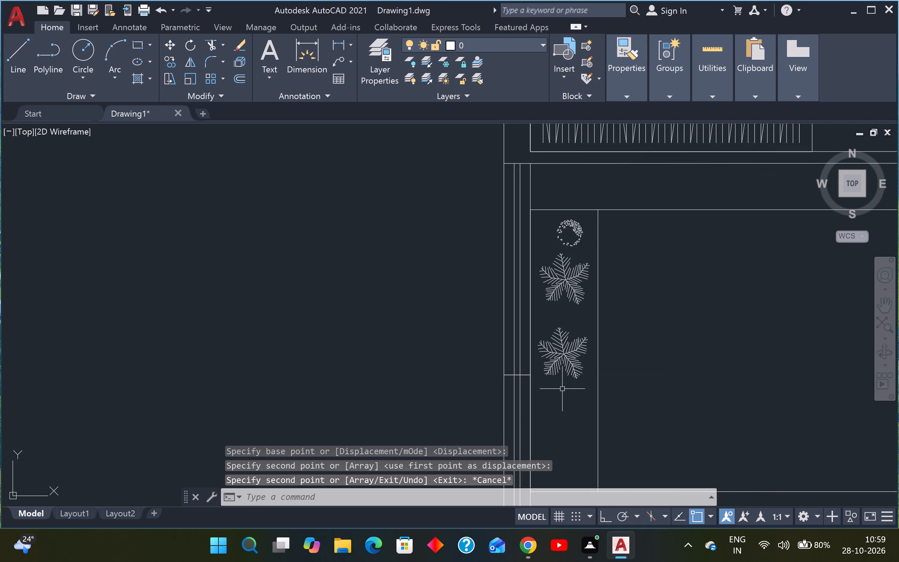
Copy the lower palm from its centre about 1'-11" further down the narrow strip.
{"action": "left_click", "coordinate": [573, 328]}
{"action": "left_click", "coordinate": [565, 347]}
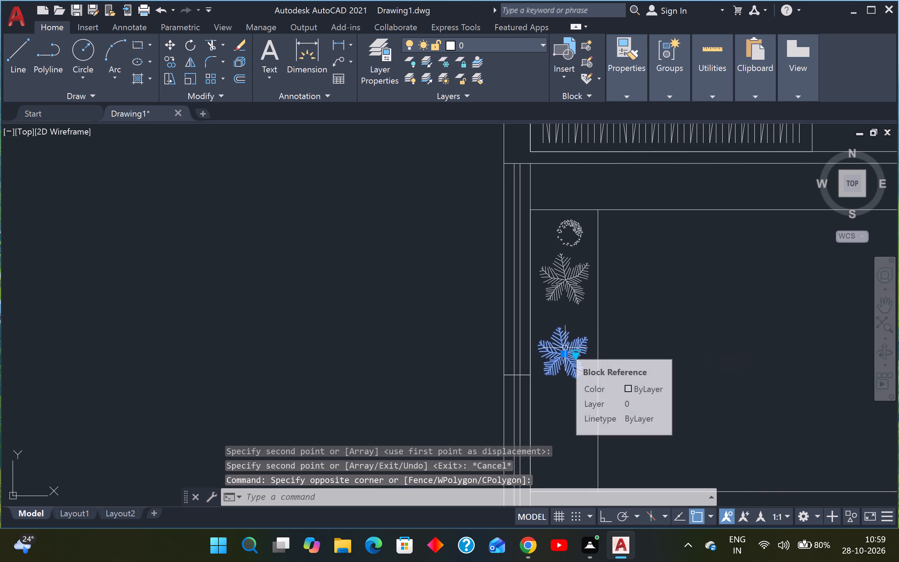
{"action": "key", "text": "c"}
{"action": "key", "text": "o"}
{"action": "key", "text": "Return"}
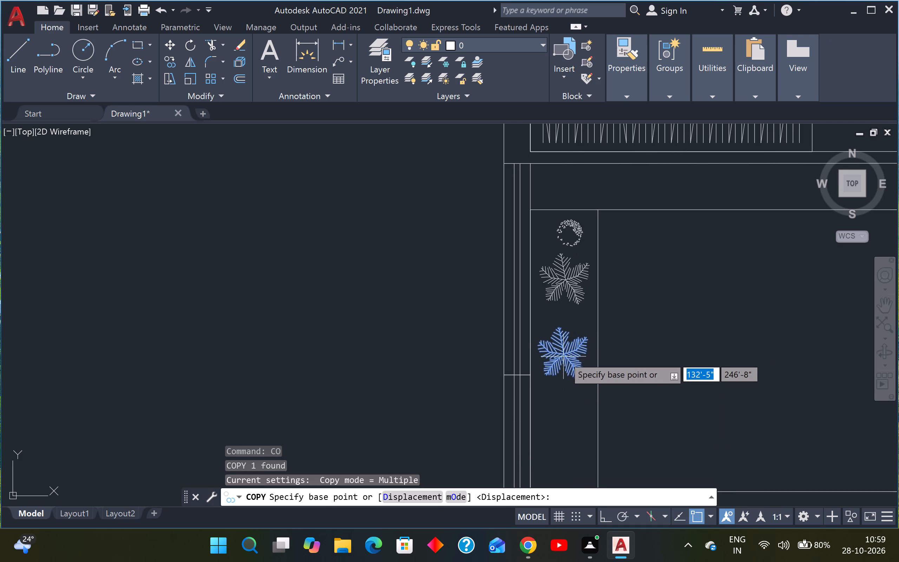
{"action": "left_click", "coordinate": [563, 355]}
{"action": "scroll", "coordinate": [564, 355], "scroll_direction": "down", "scroll_amount": 2}
{"action": "scroll", "coordinate": [563, 379], "scroll_direction": "up", "scroll_amount": 2}
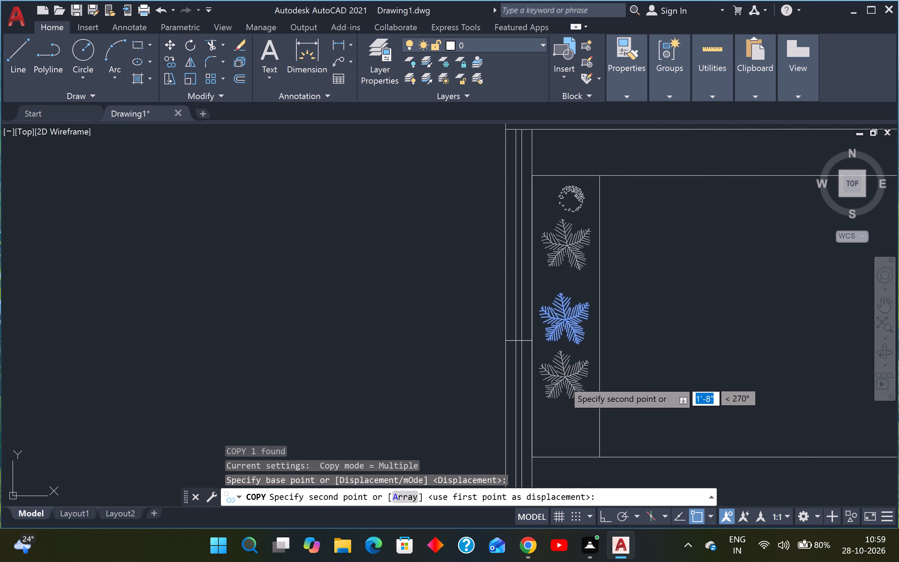
{"action": "left_click", "coordinate": [564, 389]}
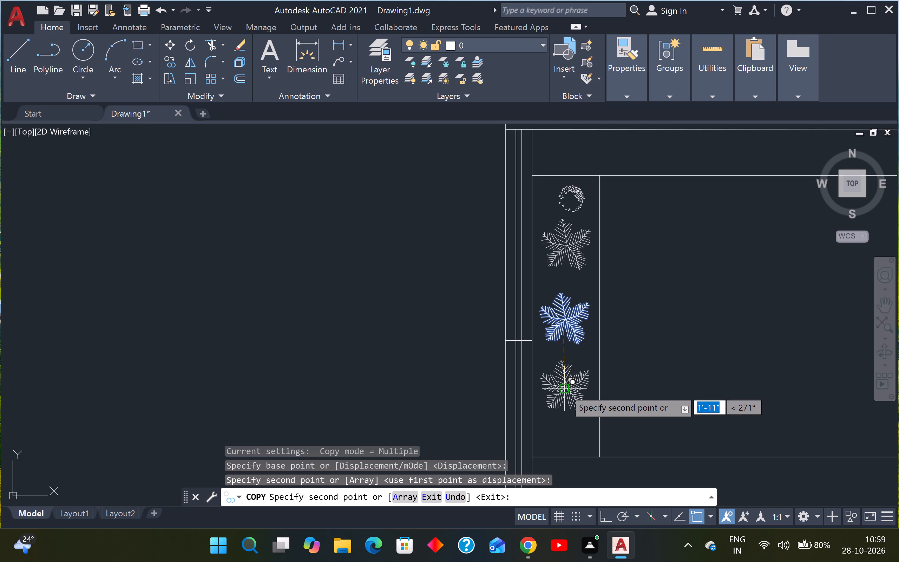
{"action": "key", "text": "Escape"}
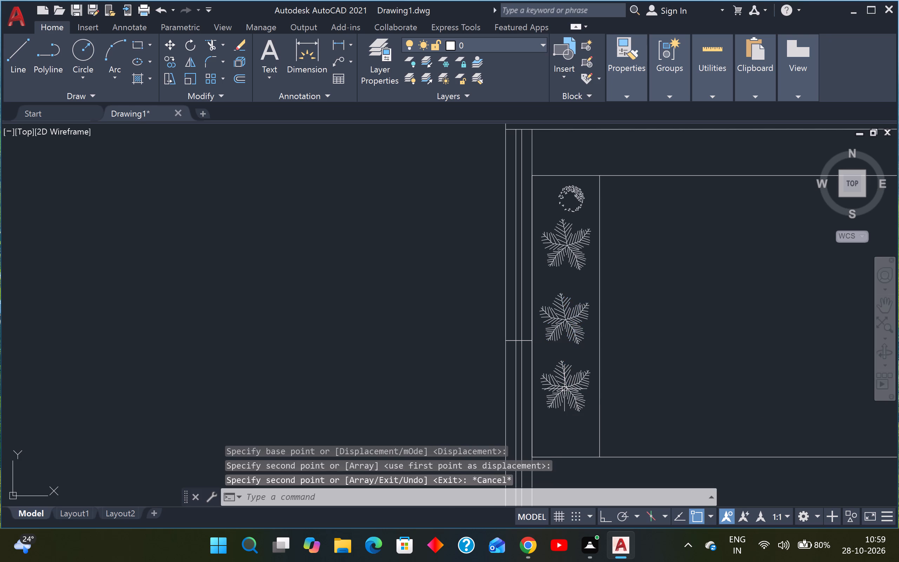
Switch the middle of the three palms in the narrow strip to the Type 3 Evergreen (Plan) type.
{"action": "left_click", "coordinate": [562, 328]}
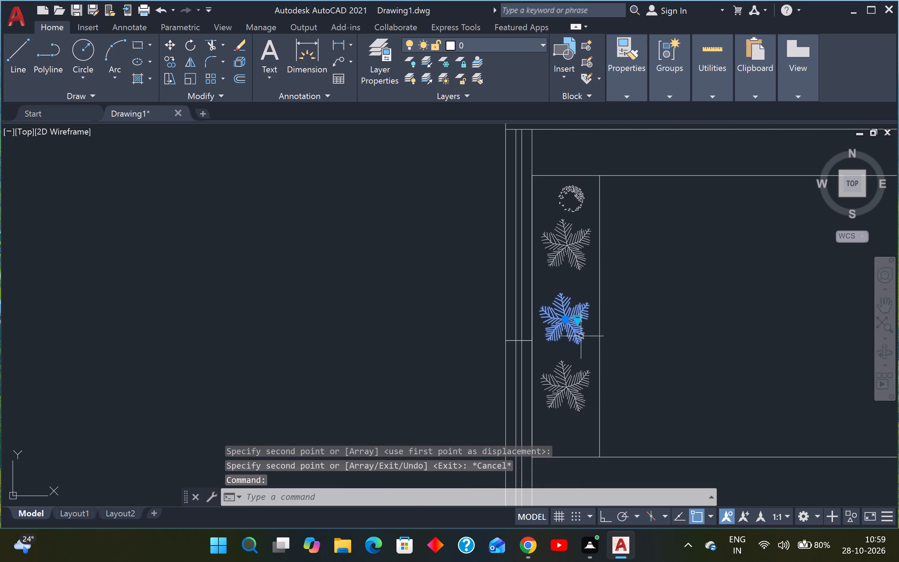
{"action": "scroll", "coordinate": [571, 324], "scroll_direction": "up", "scroll_amount": 2}
{"action": "left_click", "coordinate": [588, 314]}
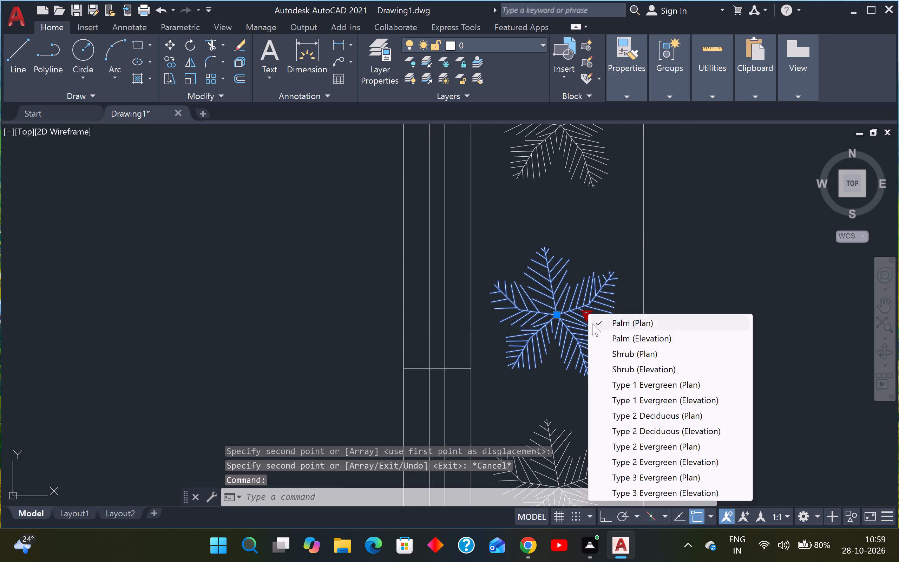
{"action": "left_click_drag", "start_coordinate": [661, 477], "coordinate": [658, 473]}
{"action": "key", "text": "Escape"}
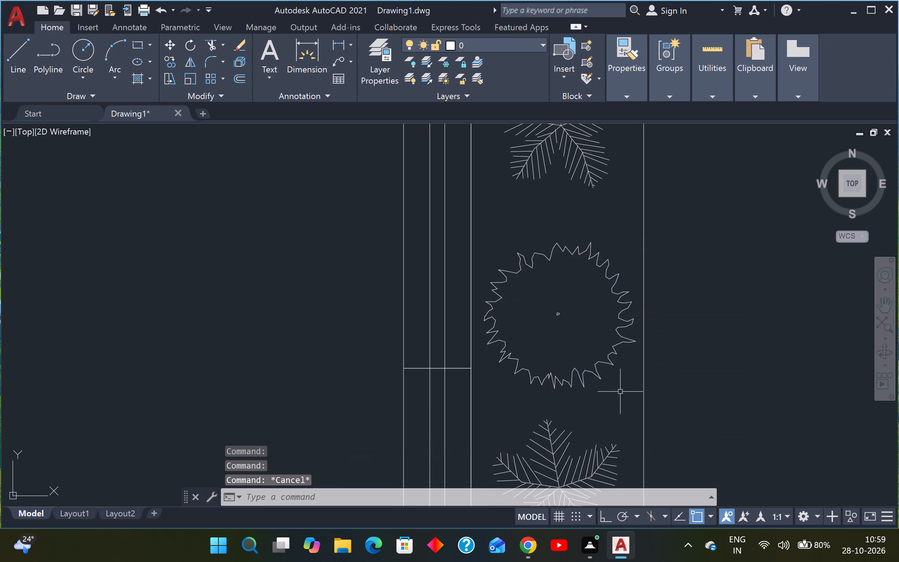
Switch the lowest palm in the narrow strip to a round plan-view tree type with sparse spikes.
{"action": "scroll", "coordinate": [615, 390], "scroll_direction": "down", "scroll_amount": 3}
{"action": "left_click", "coordinate": [600, 424]}
{"action": "scroll", "coordinate": [600, 424], "scroll_direction": "up", "scroll_amount": 3}
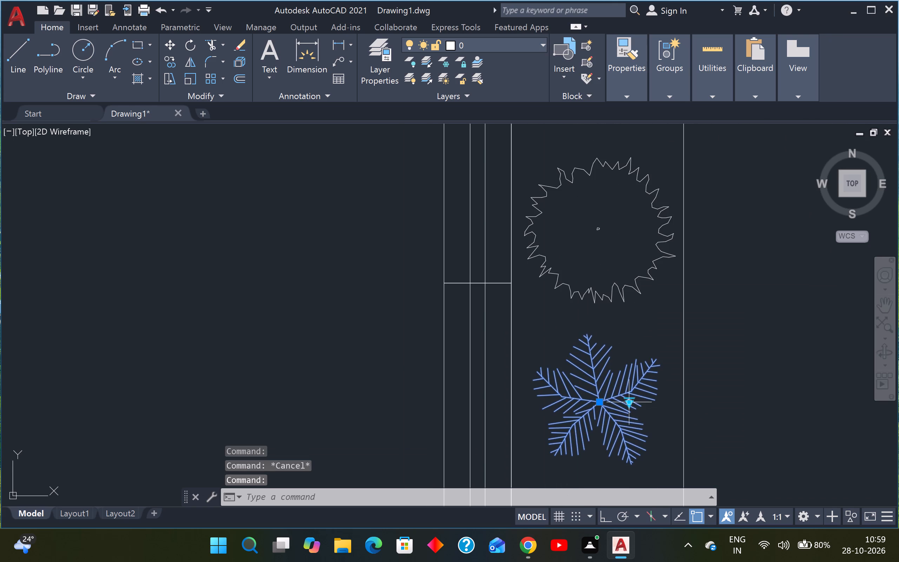
{"action": "left_click", "coordinate": [630, 403]}
{"action": "left_click", "coordinate": [675, 347]}
{"action": "key", "text": "Escape"}
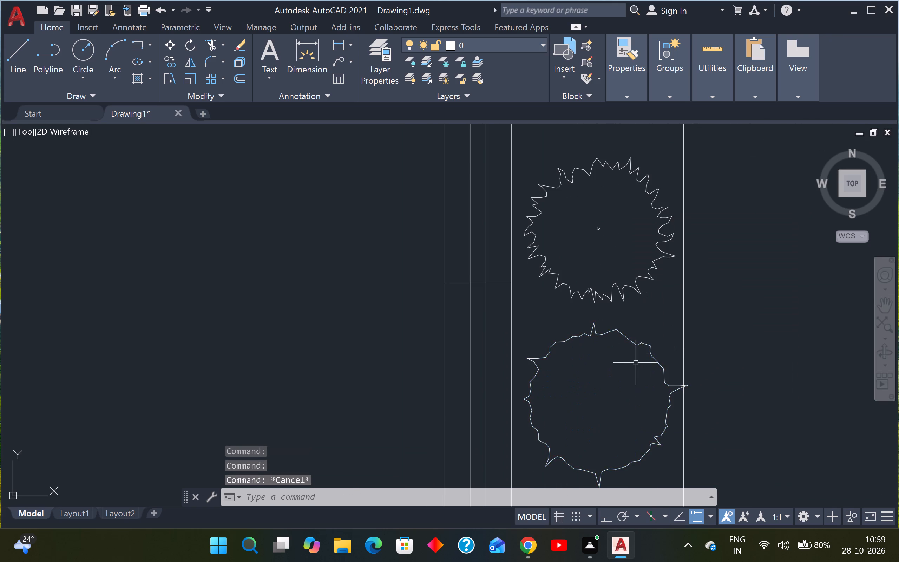
Open DesignCenter and place the Toilet - top block from House Designer.dwg in the empty space beyond the floor plan's upper-right corner.
{"action": "scroll", "coordinate": [633, 365], "scroll_direction": "down", "scroll_amount": 3}
{"action": "middle_click_drag", "start_coordinate": [589, 352], "coordinate": [575, 348]}
{"action": "scroll", "coordinate": [593, 360], "scroll_direction": "down", "scroll_amount": 2}
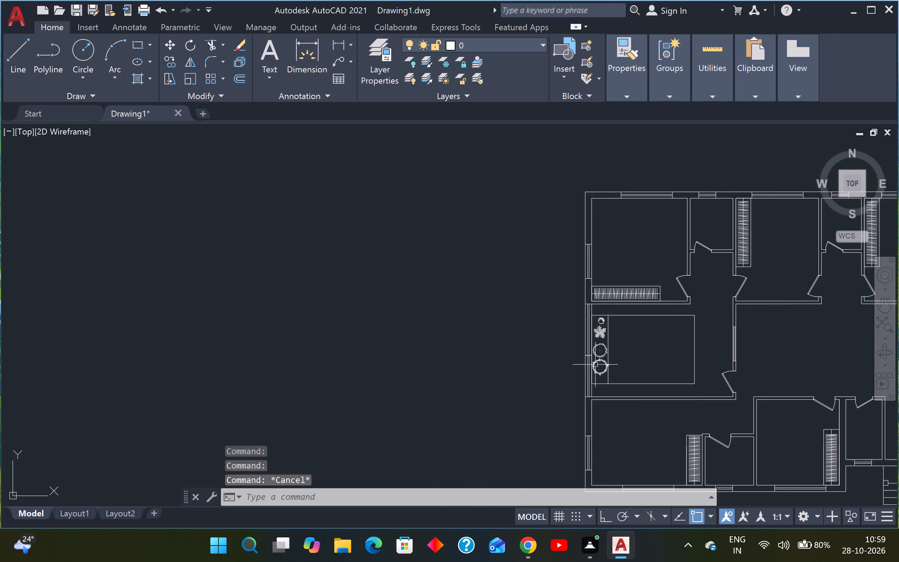
{"action": "scroll", "coordinate": [619, 371], "scroll_direction": "up", "scroll_amount": 2}
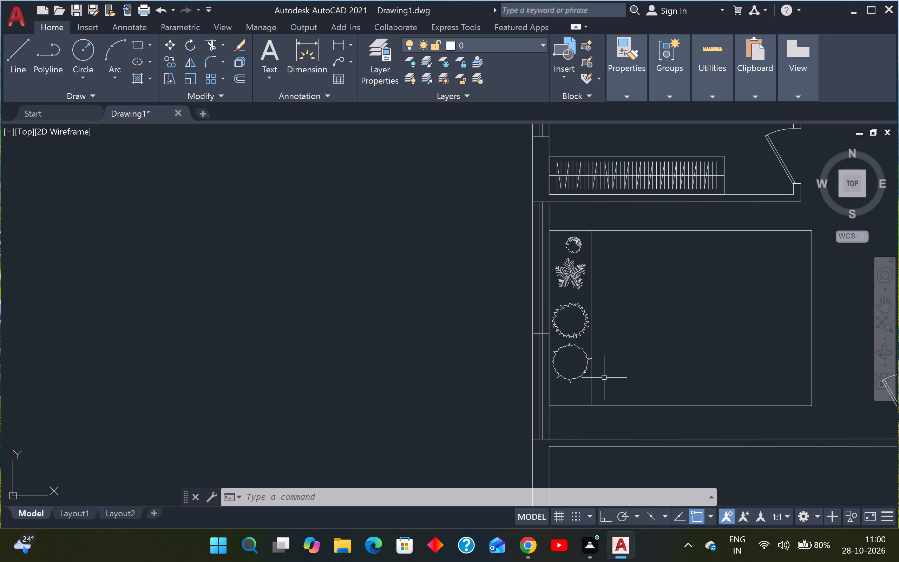
{"action": "scroll", "coordinate": [773, 340], "scroll_direction": "down", "scroll_amount": 3}
{"action": "middle_click_drag", "start_coordinate": [775, 314], "coordinate": [638, 329]}
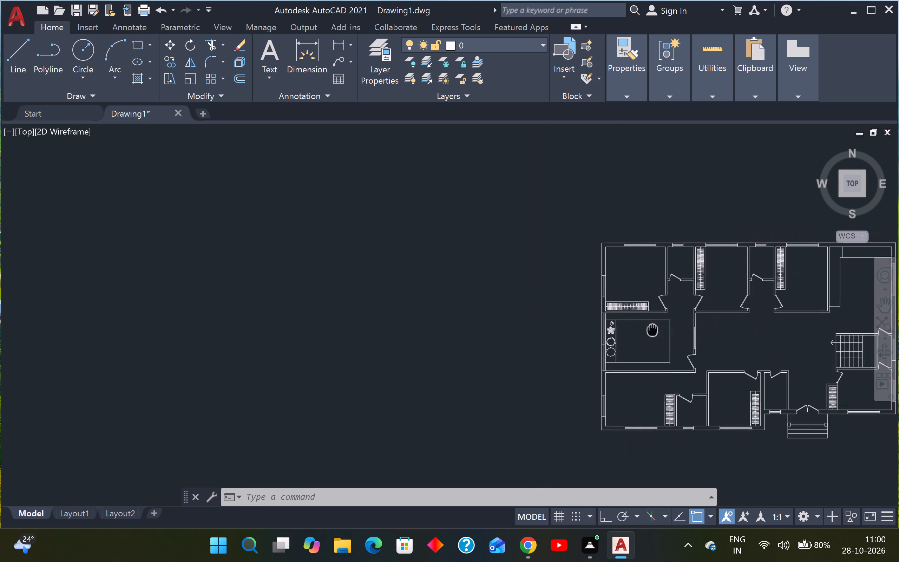
{"action": "middle_click_drag", "start_coordinate": [638, 329], "coordinate": [478, 319]}
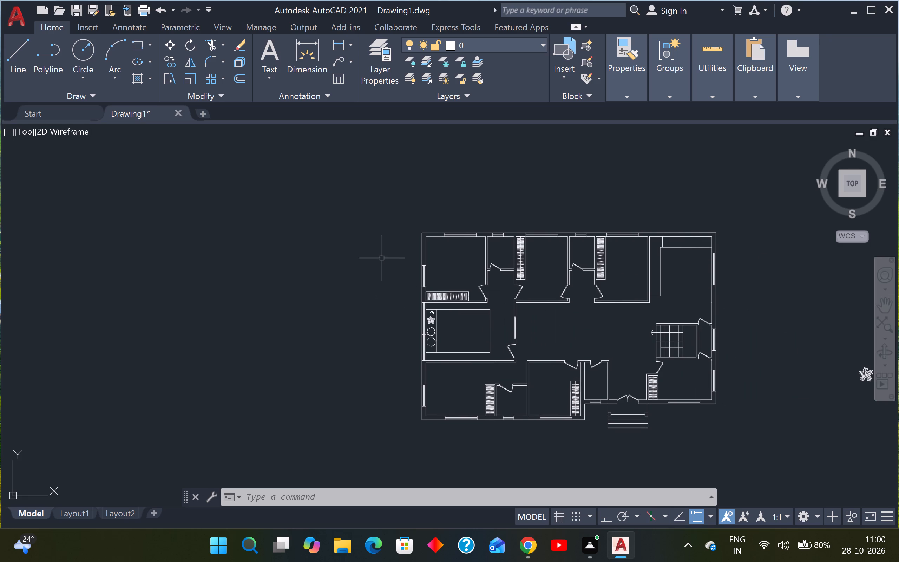
{"action": "scroll", "coordinate": [384, 255], "scroll_direction": "down", "scroll_amount": 2}
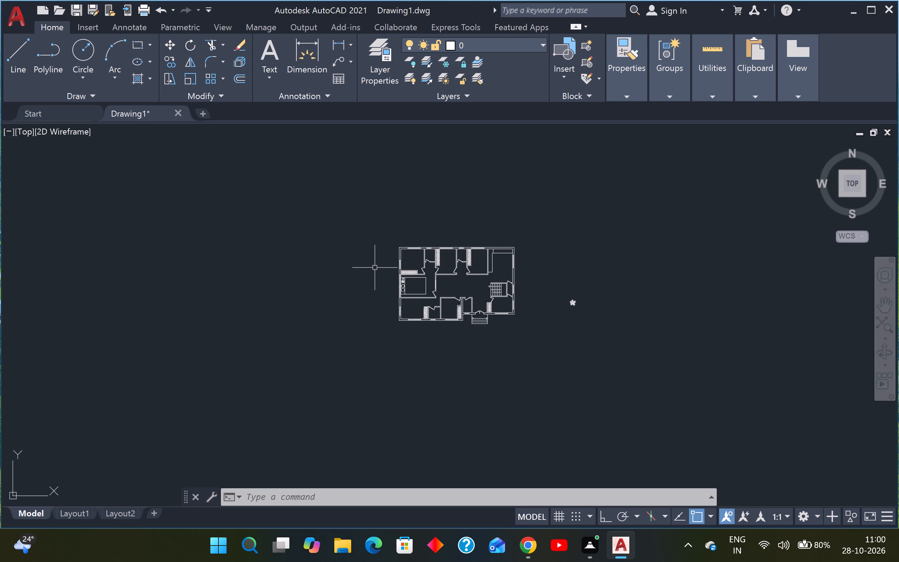
{"action": "key", "text": "ctrl+2"}
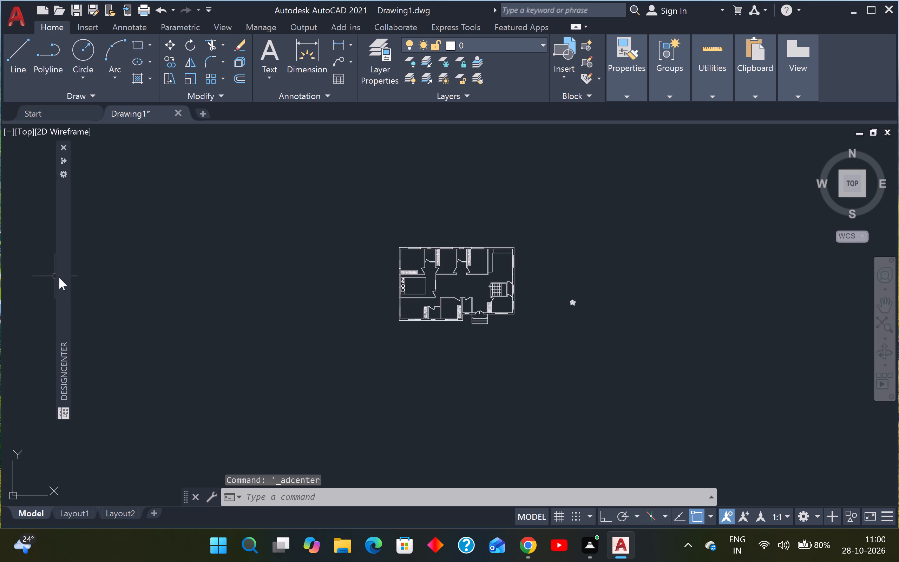
{"action": "left_click", "coordinate": [65, 278]}
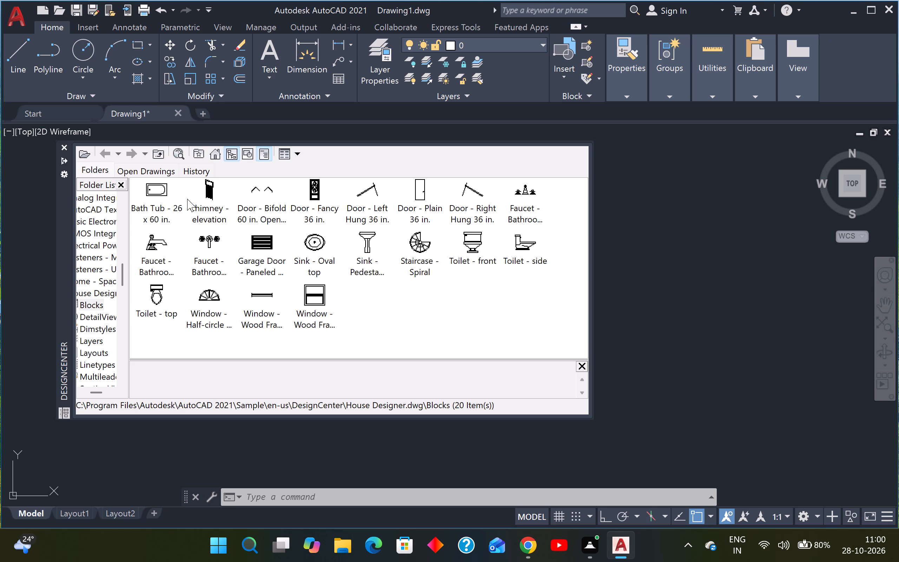
{"action": "left_click_drag", "start_coordinate": [161, 294], "coordinate": [364, 315]}
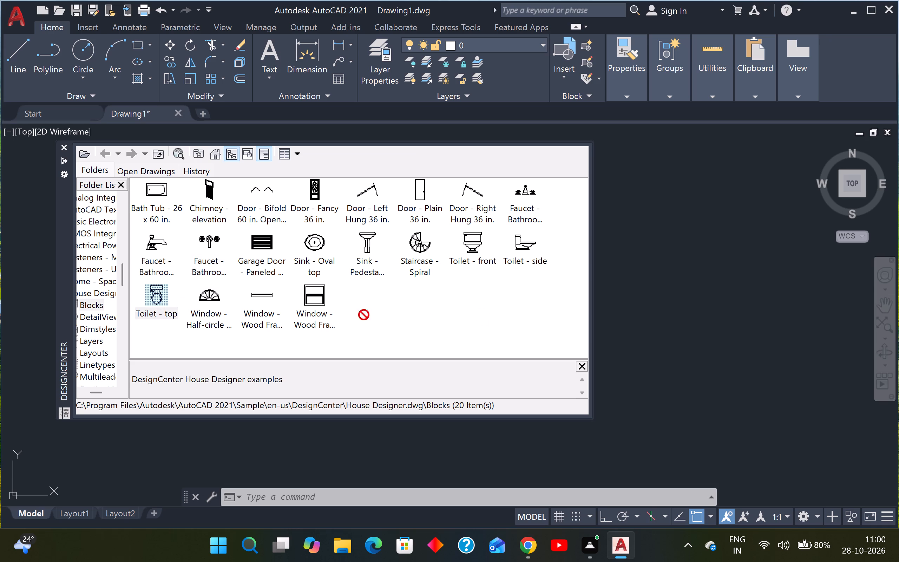
{"action": "left_click_drag", "start_coordinate": [364, 315], "coordinate": [680, 201]}
Place the Sink - Oval top block just left of the toilet, with the top-view bathroom faucet block beside it.
{"action": "scroll", "coordinate": [634, 185], "scroll_direction": "up", "scroll_amount": 2}
{"action": "middle_click_drag", "start_coordinate": [642, 192], "coordinate": [401, 267]}
{"action": "middle_click_drag", "start_coordinate": [689, 235], "coordinate": [689, 234]}
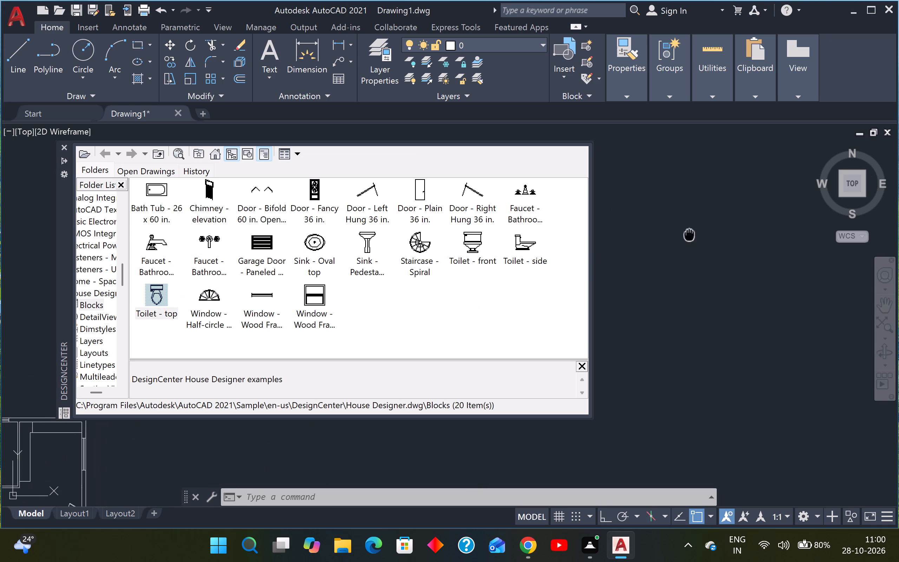
{"action": "middle_click_drag", "start_coordinate": [689, 234], "coordinate": [847, 173]}
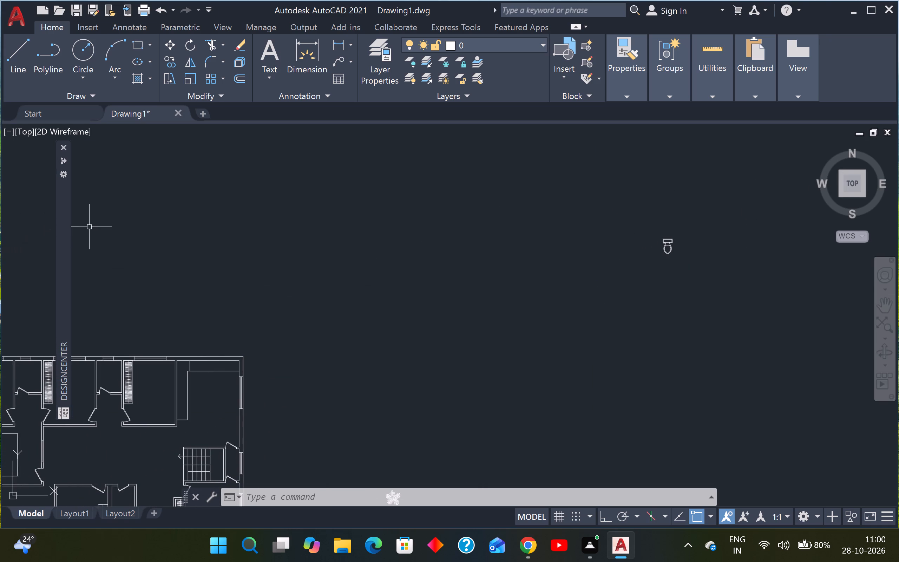
{"action": "left_click", "coordinate": [66, 228]}
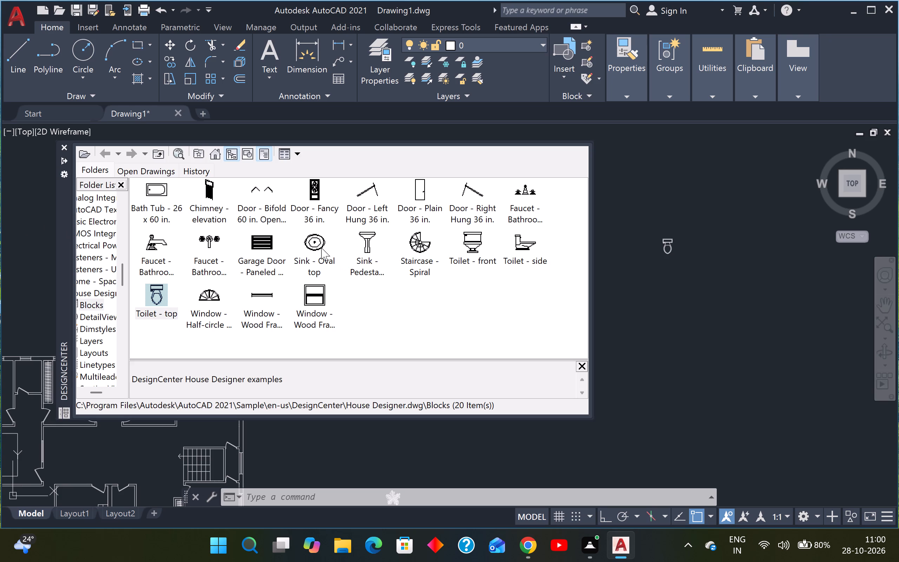
{"action": "left_click_drag", "start_coordinate": [319, 246], "coordinate": [648, 243]}
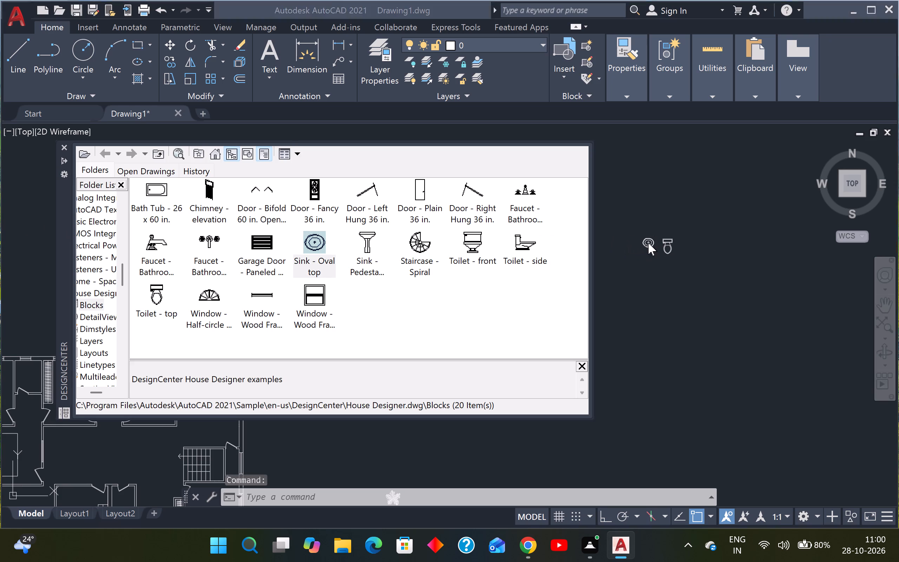
{"action": "left_click_drag", "start_coordinate": [208, 246], "coordinate": [205, 246]}
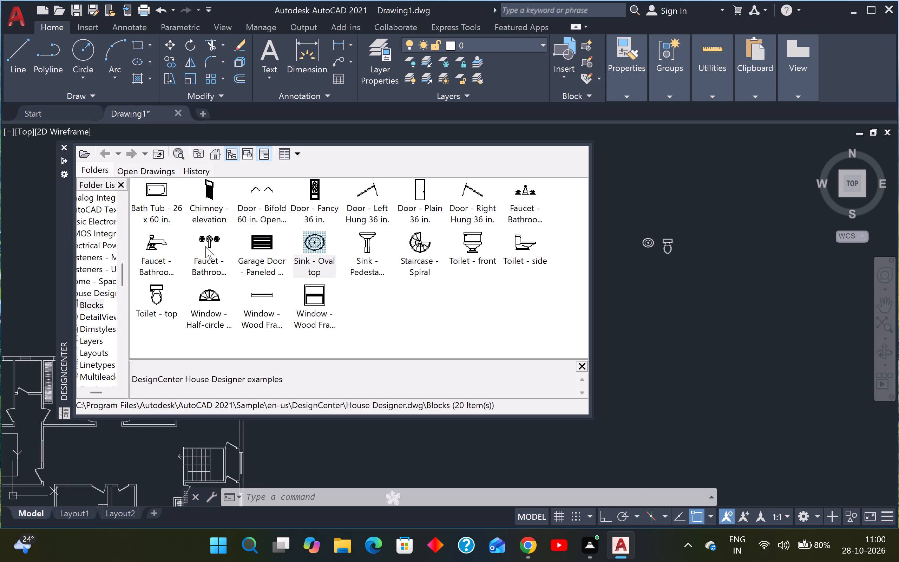
{"action": "left_click_drag", "start_coordinate": [205, 246], "coordinate": [629, 242]}
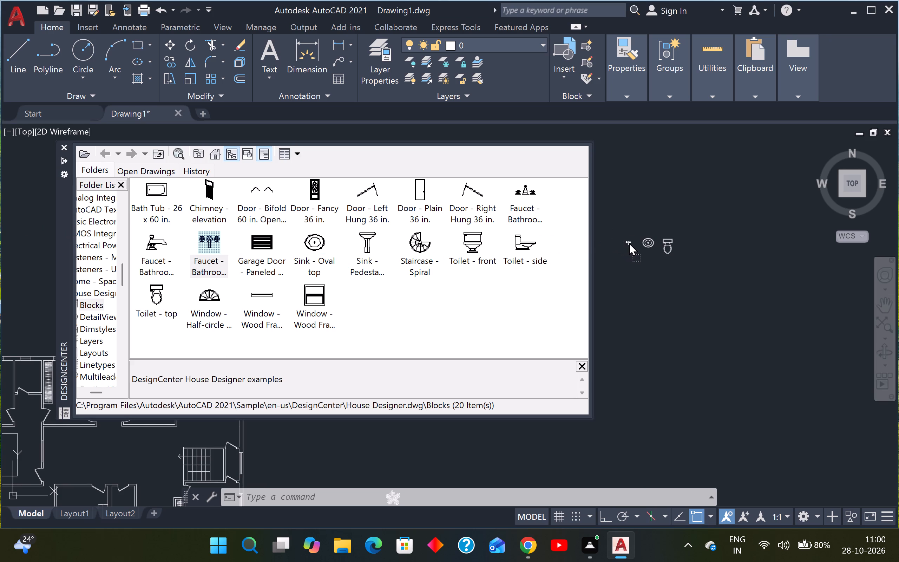
{"action": "left_click_drag", "start_coordinate": [629, 242], "coordinate": [635, 240]}
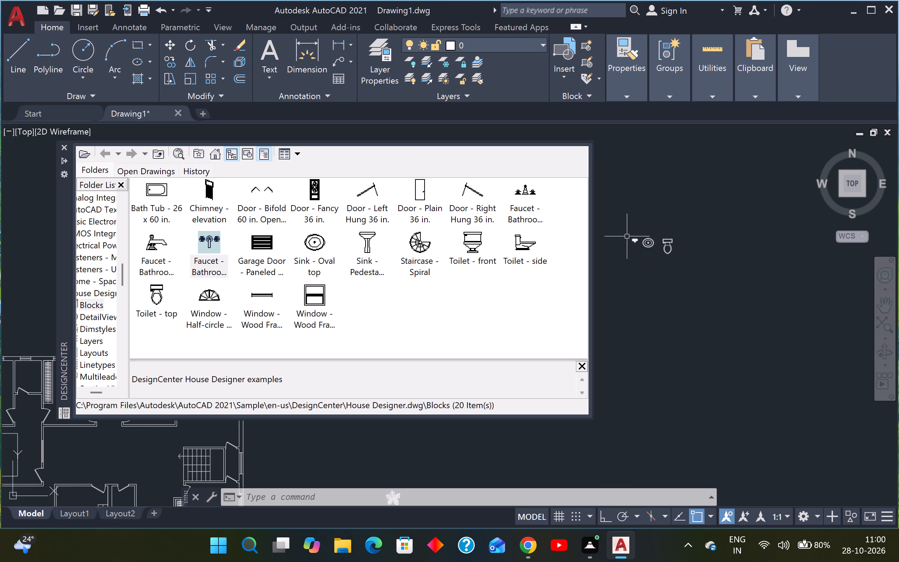
Place the Range-Oven - 30 in top block from the Kitchens.dwg blocks in the empty space below the bathroom fixtures.
{"action": "left_click", "coordinate": [153, 156]}
{"action": "left_click", "coordinate": [156, 156]}
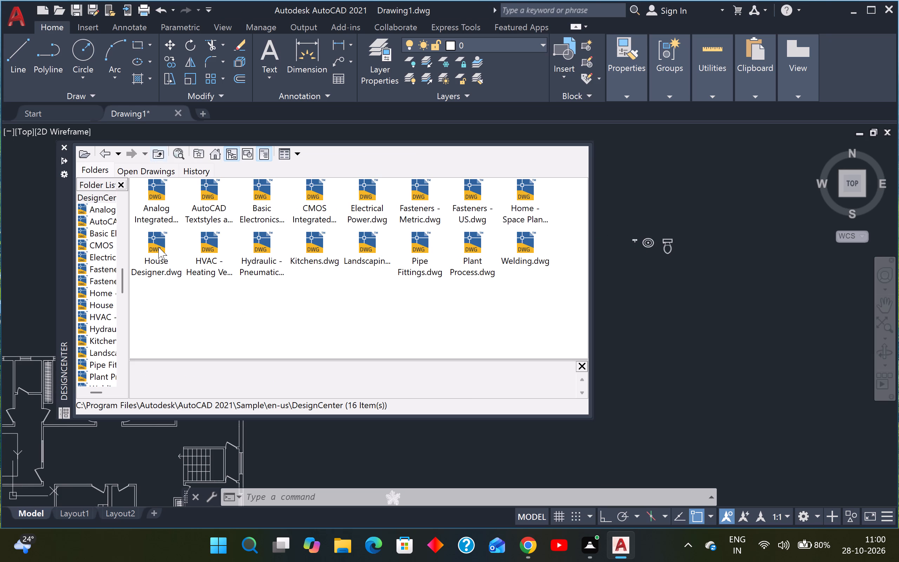
{"action": "double_click", "coordinate": [308, 243]}
{"action": "double_click", "coordinate": [162, 195]}
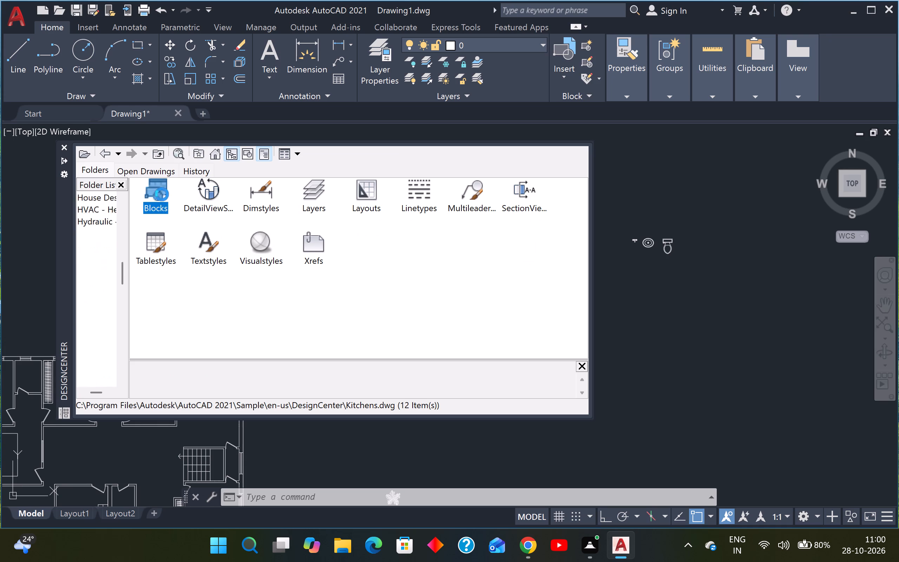
{"action": "left_click_drag", "start_coordinate": [429, 243], "coordinate": [687, 294]}
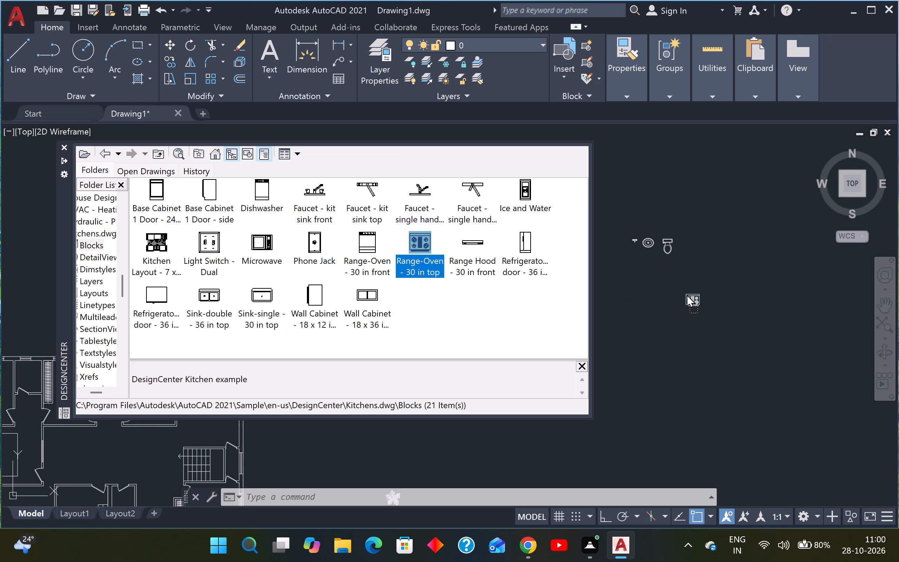
{"action": "left_click_drag", "start_coordinate": [687, 294], "coordinate": [701, 279]}
Place the Sink-double - 36 in top and Refrigerator-2 door - 36 in top blocks in a row left of the range.
{"action": "left_click_drag", "start_coordinate": [214, 292], "coordinate": [212, 294]}
{"action": "left_click_drag", "start_coordinate": [212, 294], "coordinate": [685, 280]}
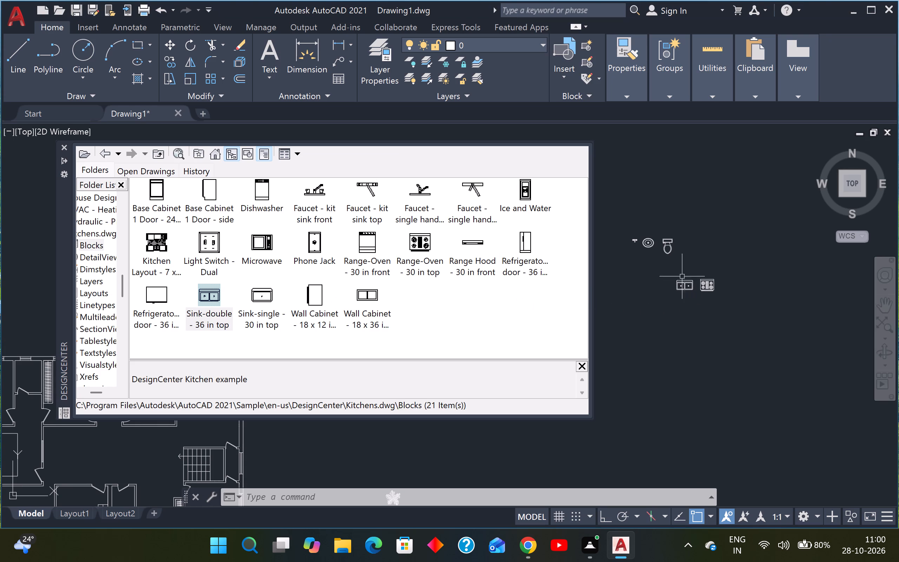
{"action": "left_click_drag", "start_coordinate": [159, 289], "coordinate": [630, 299]}
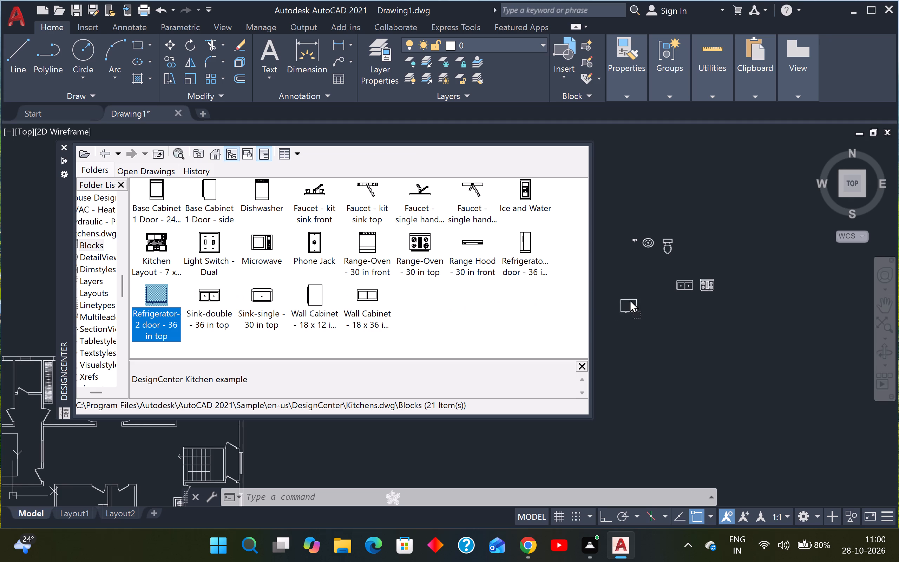
{"action": "left_click_drag", "start_coordinate": [630, 299], "coordinate": [650, 276]}
{"action": "double_click", "coordinate": [156, 155]}
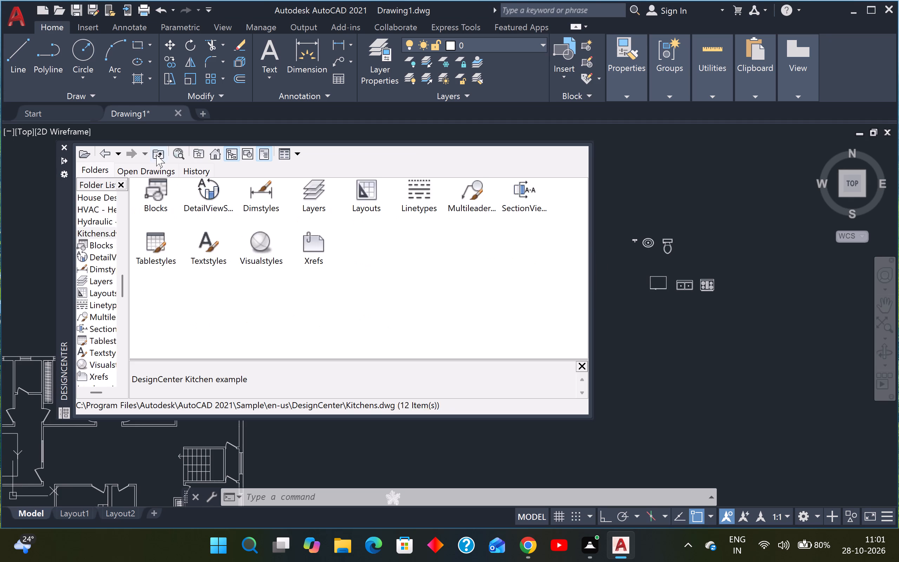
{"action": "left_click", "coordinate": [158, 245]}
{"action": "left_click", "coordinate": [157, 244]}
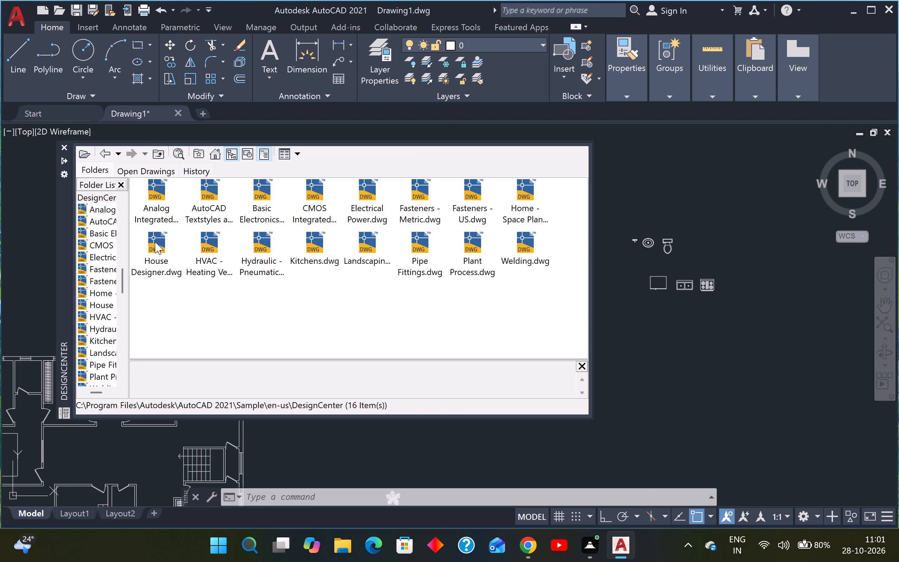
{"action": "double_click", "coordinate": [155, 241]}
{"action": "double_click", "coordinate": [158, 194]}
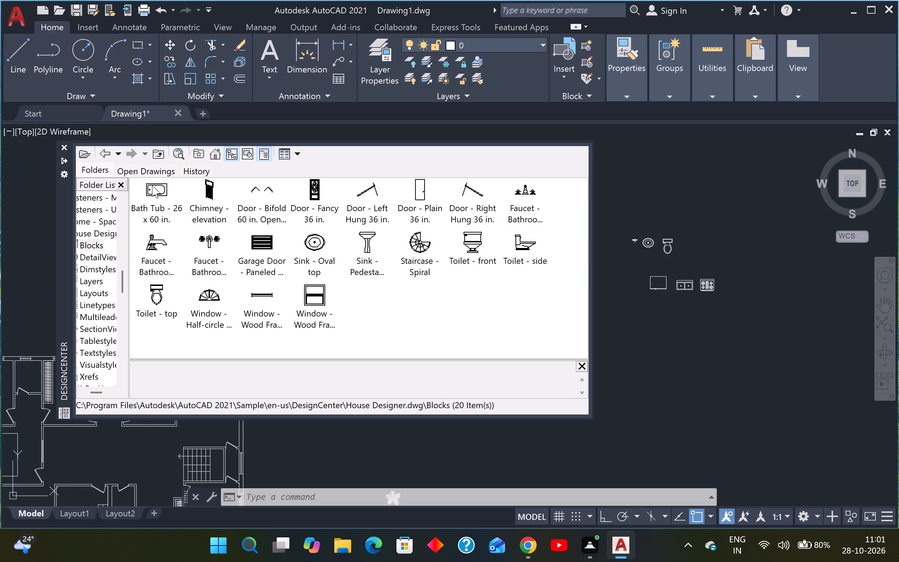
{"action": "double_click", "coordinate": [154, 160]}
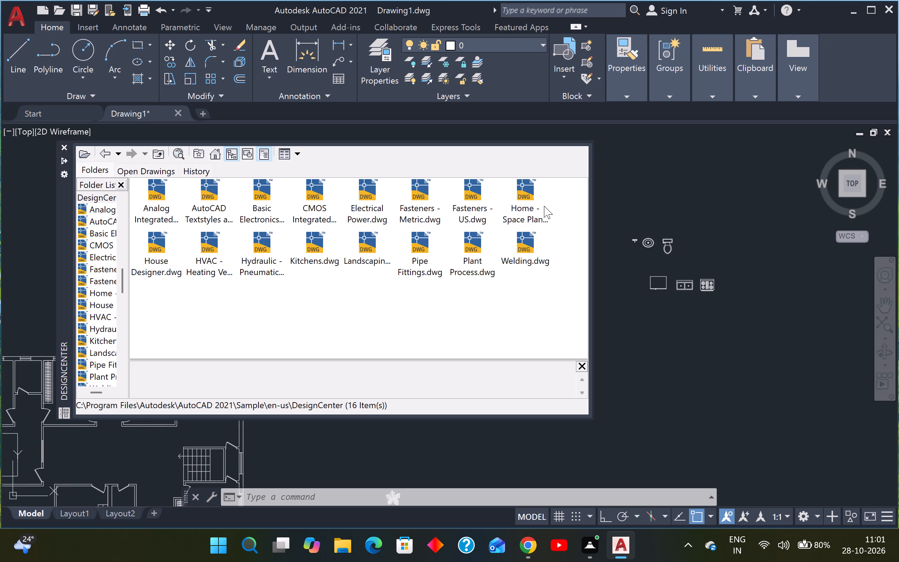
Place the Bed - Queen block from the Home - Space Planner.dwg blocks just below the range.
{"action": "double_click", "coordinate": [527, 192]}
{"action": "double_click", "coordinate": [165, 189]}
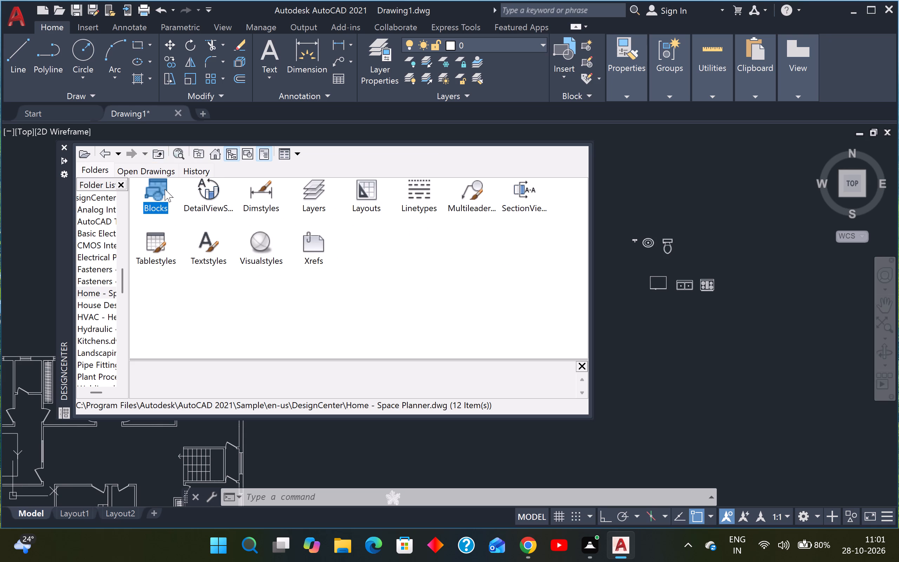
{"action": "left_click_drag", "start_coordinate": [160, 191], "coordinate": [667, 334]}
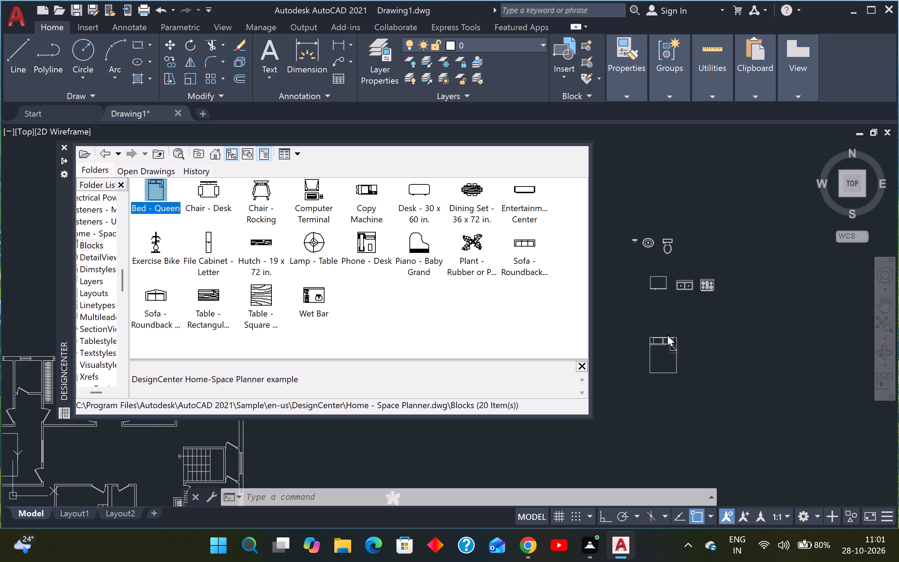
{"action": "left_click_drag", "start_coordinate": [667, 334], "coordinate": [701, 306]}
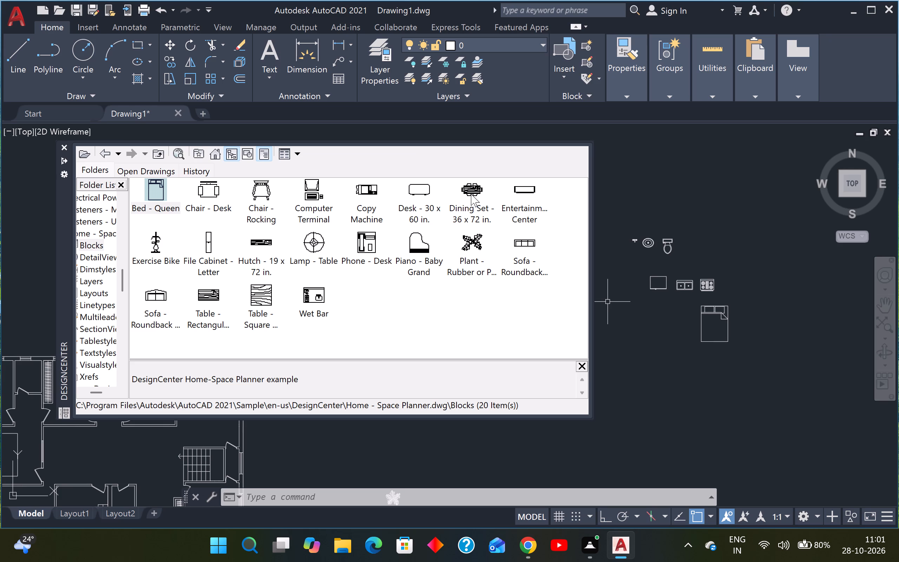
Place the Dining Set - 36 x 72 in. block beside the queen bed, below the refrigerator block, and close DesignCenter.
{"action": "left_click_drag", "start_coordinate": [475, 194], "coordinate": [659, 324]}
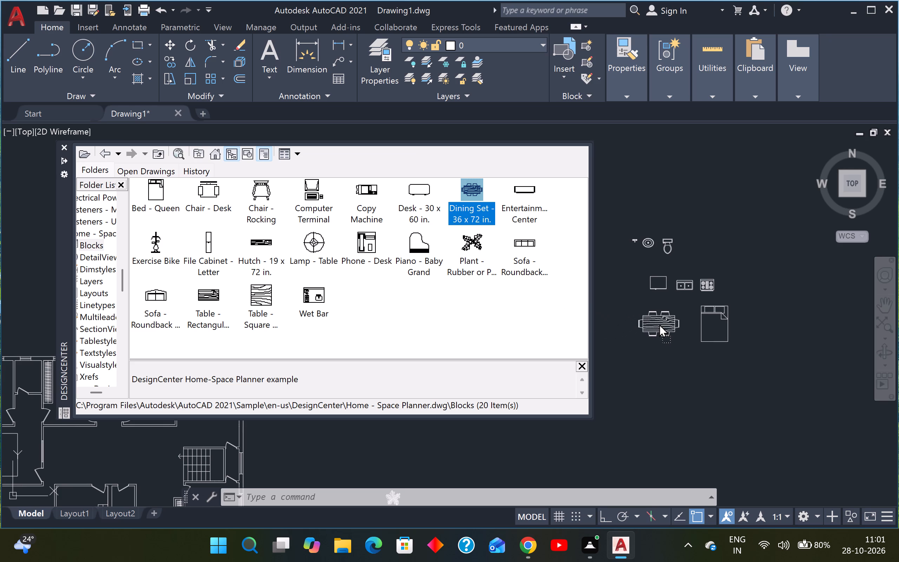
{"action": "left_click_drag", "start_coordinate": [659, 324], "coordinate": [660, 318]}
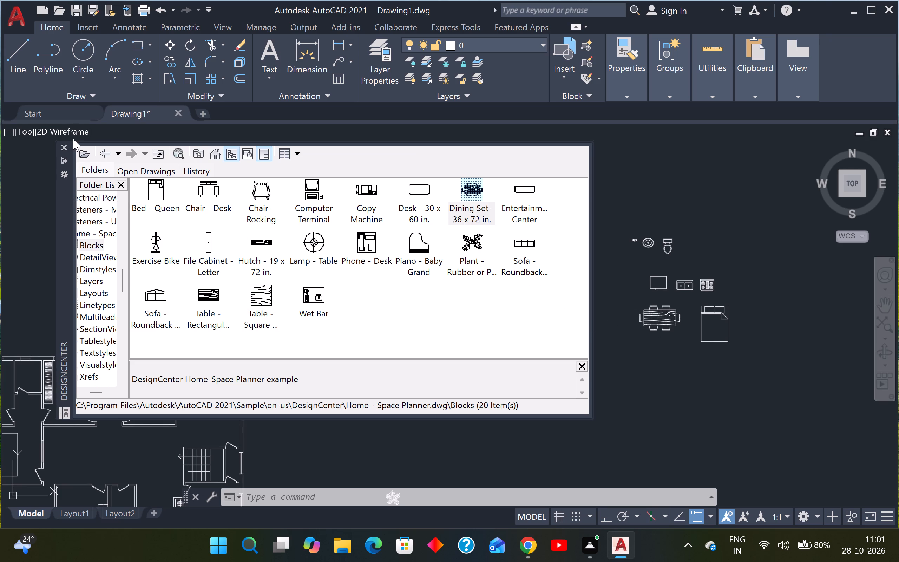
{"action": "left_click", "coordinate": [62, 146]}
Erase the stray tree block lying in the empty space between the floor plan and the furniture blocks.
{"action": "scroll", "coordinate": [135, 248], "scroll_direction": "down", "scroll_amount": 2}
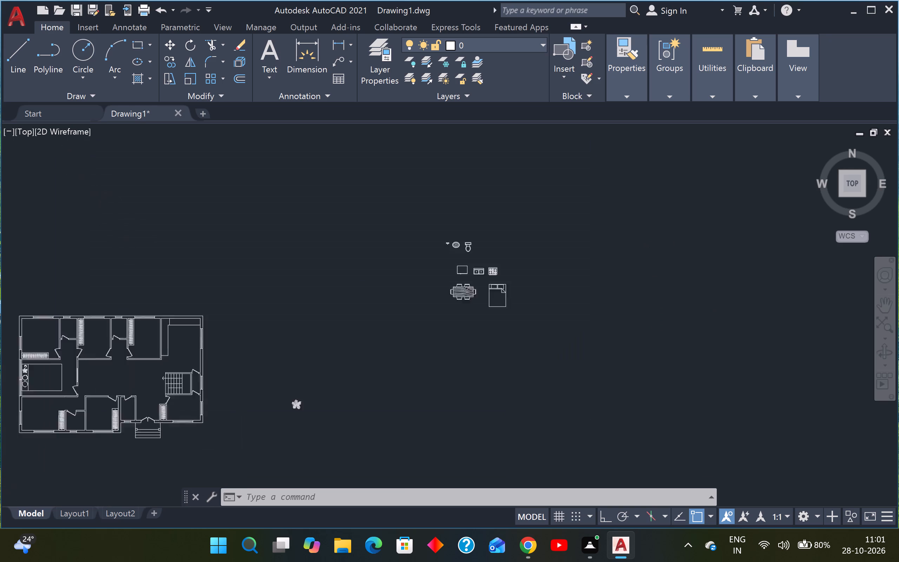
{"action": "scroll", "coordinate": [150, 276], "scroll_direction": "down", "scroll_amount": 1}
{"action": "scroll", "coordinate": [143, 306], "scroll_direction": "up", "scroll_amount": 2}
{"action": "scroll", "coordinate": [342, 251], "scroll_direction": "down", "scroll_amount": 1}
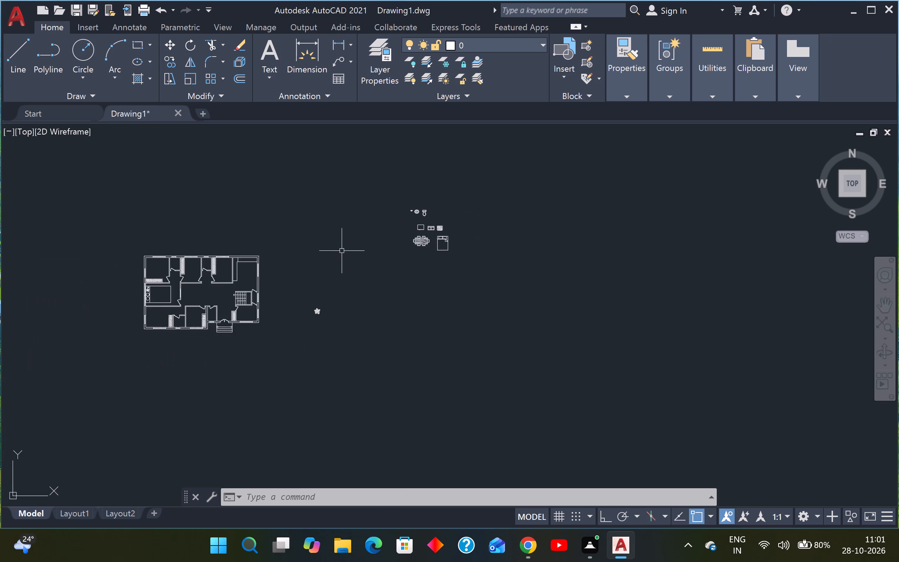
{"action": "scroll", "coordinate": [329, 318], "scroll_direction": "up", "scroll_amount": 1}
{"action": "left_click_drag", "start_coordinate": [311, 276], "coordinate": [309, 290]}
{"action": "left_click", "coordinate": [291, 339]}
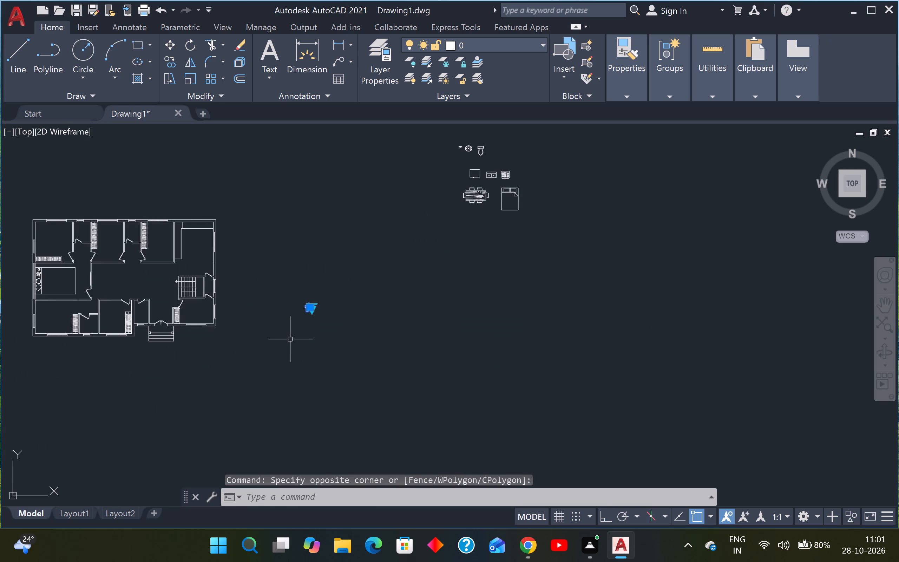
{"action": "type", "text": "E"}
{"action": "key", "text": "space"}
{"action": "scroll", "coordinate": [304, 336], "scroll_direction": "down", "scroll_amount": 2}
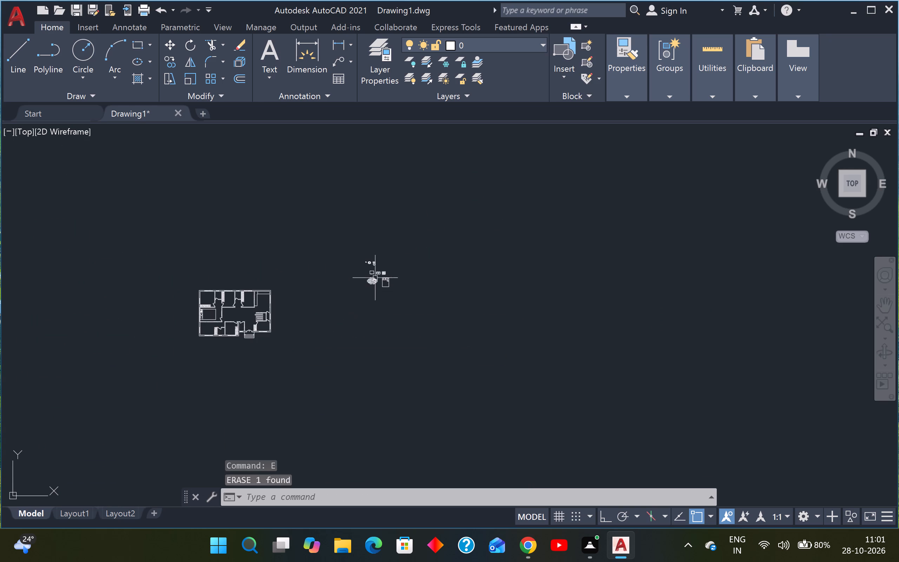
{"action": "scroll", "coordinate": [375, 276], "scroll_direction": "up", "scroll_amount": 2}
{"action": "key", "text": "Escape"}
{"action": "key", "text": "Escape"}
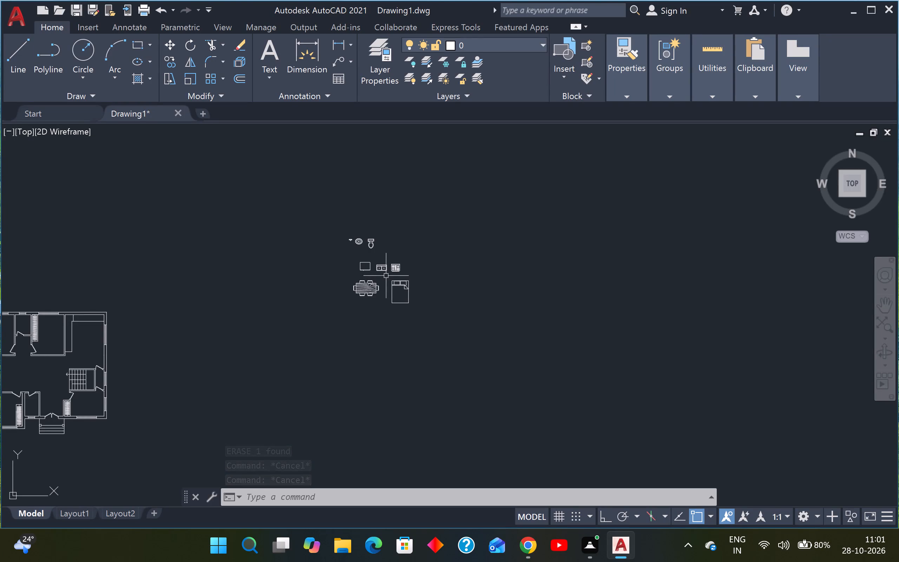
Open the Bed - Queen block definition in the Block Editor.
{"action": "scroll", "coordinate": [354, 243], "scroll_direction": "down", "scroll_amount": 3}
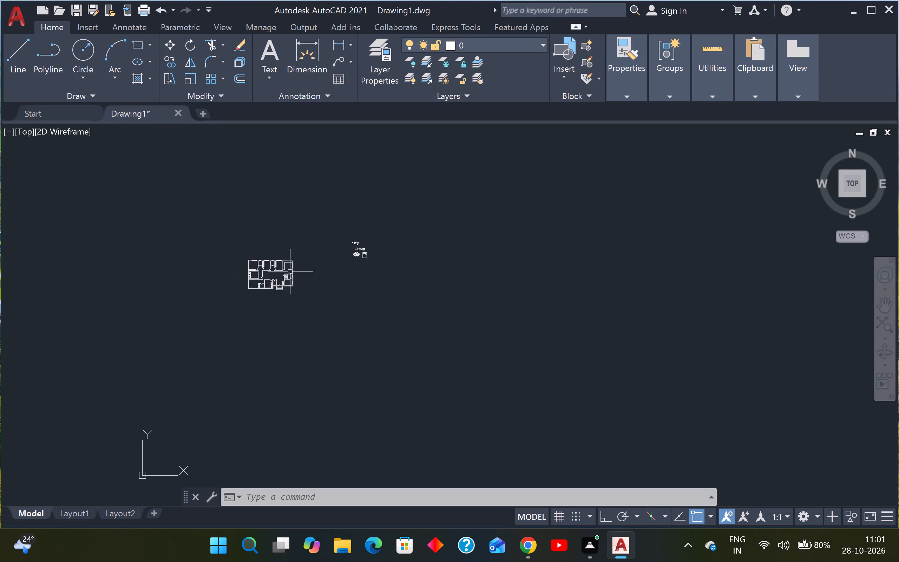
{"action": "scroll", "coordinate": [273, 283], "scroll_direction": "up", "scroll_amount": 2}
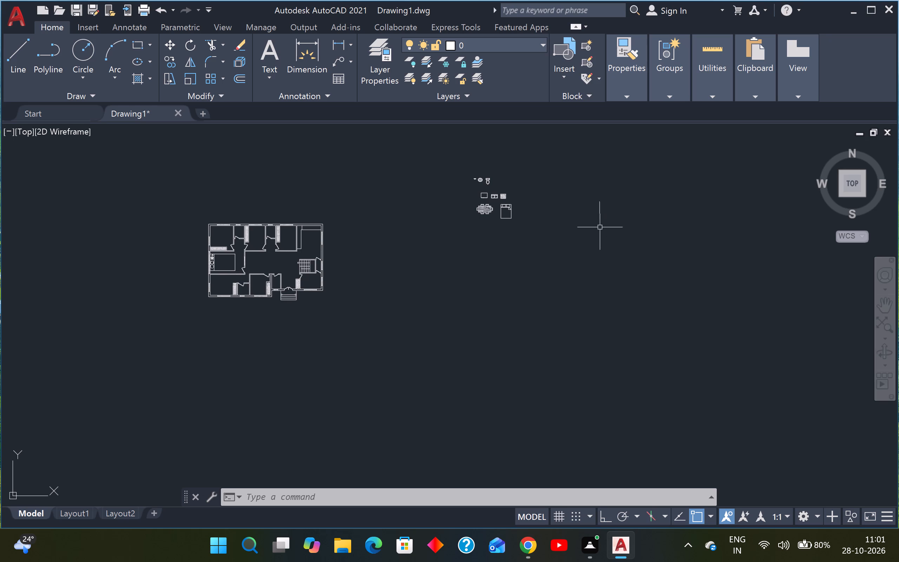
{"action": "scroll", "coordinate": [488, 182], "scroll_direction": "up", "scroll_amount": 1}
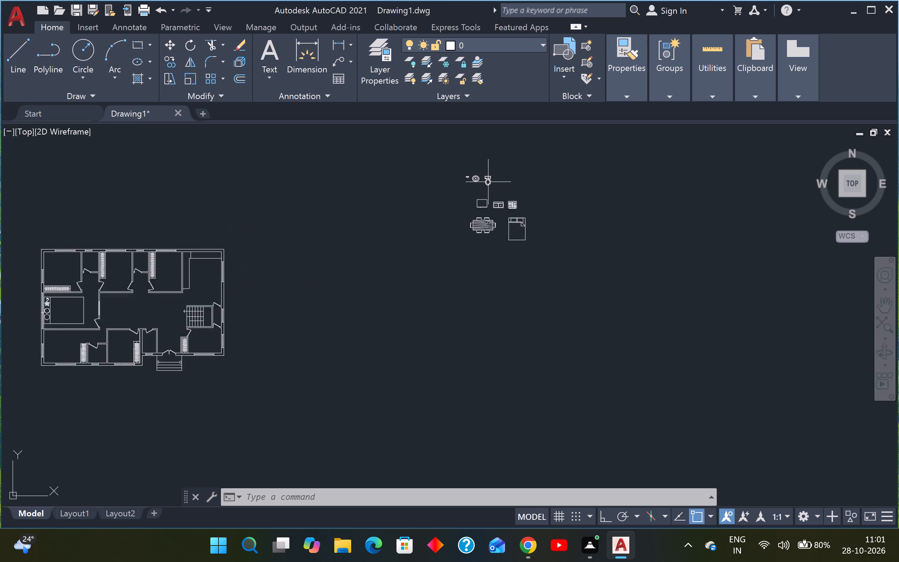
{"action": "scroll", "coordinate": [488, 182], "scroll_direction": "up", "scroll_amount": 2}
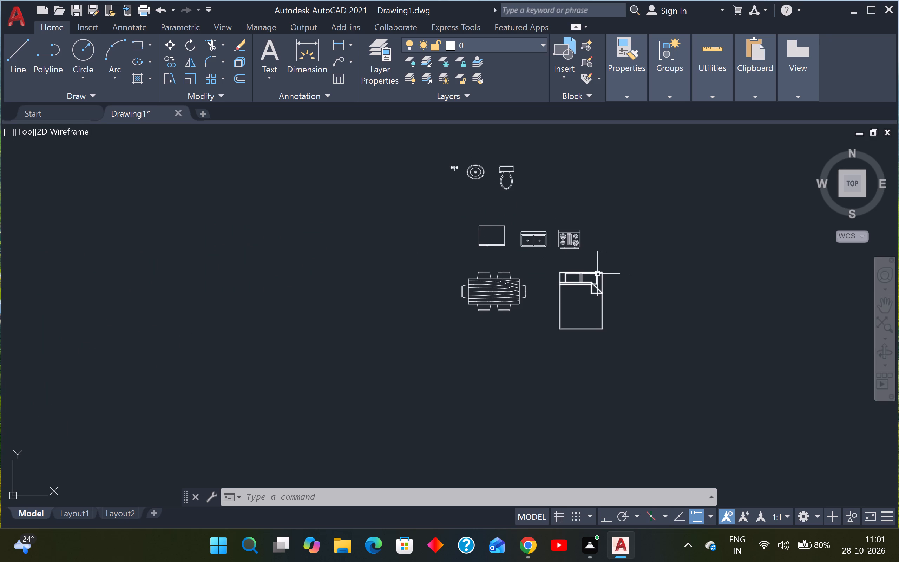
{"action": "double_click", "coordinate": [596, 273]}
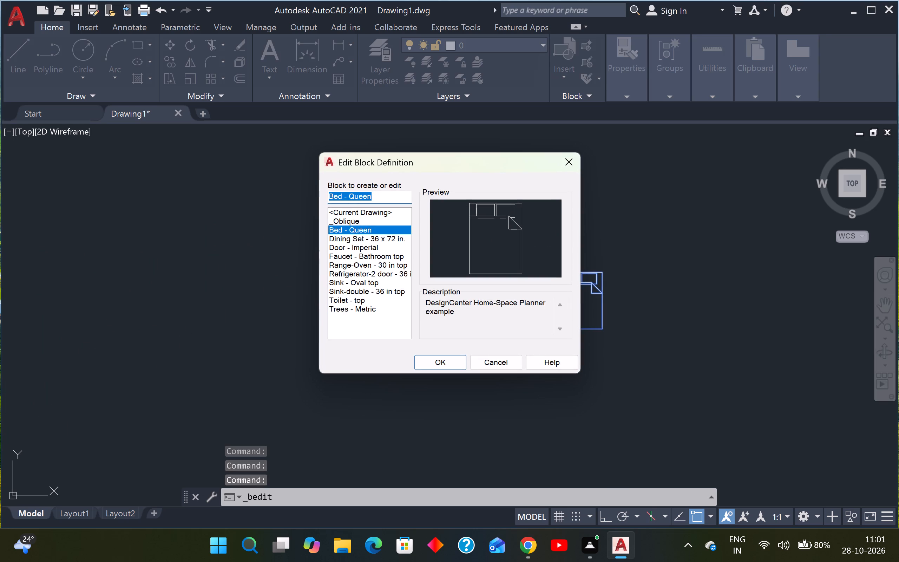
{"action": "left_click", "coordinate": [458, 361]}
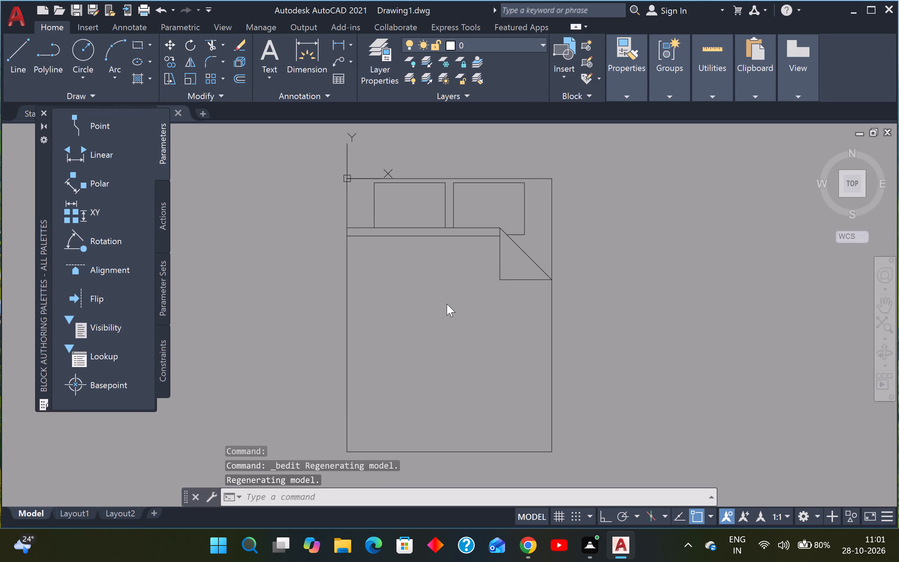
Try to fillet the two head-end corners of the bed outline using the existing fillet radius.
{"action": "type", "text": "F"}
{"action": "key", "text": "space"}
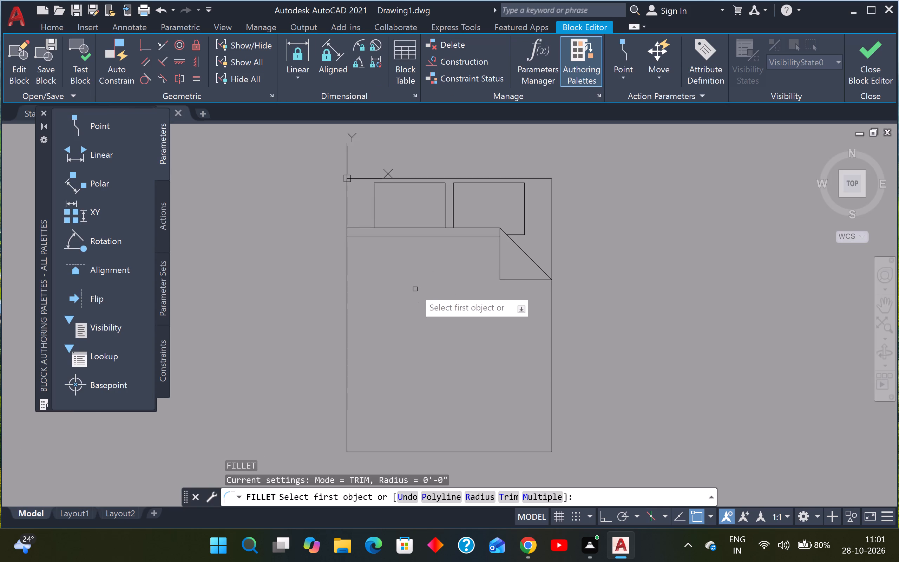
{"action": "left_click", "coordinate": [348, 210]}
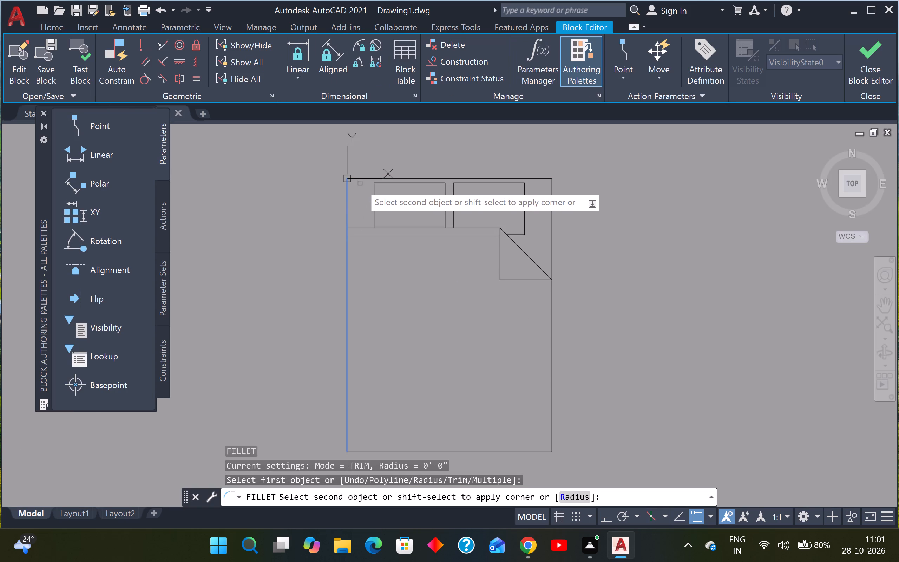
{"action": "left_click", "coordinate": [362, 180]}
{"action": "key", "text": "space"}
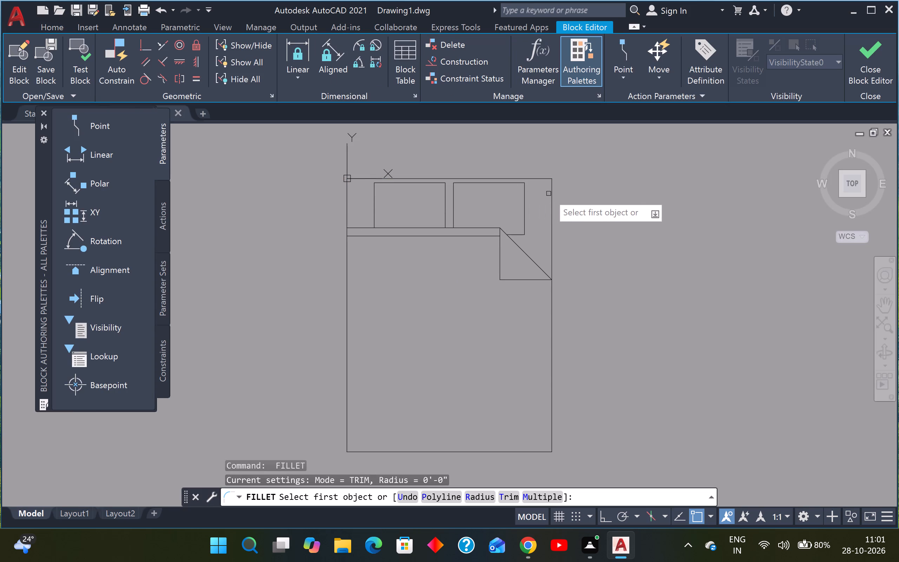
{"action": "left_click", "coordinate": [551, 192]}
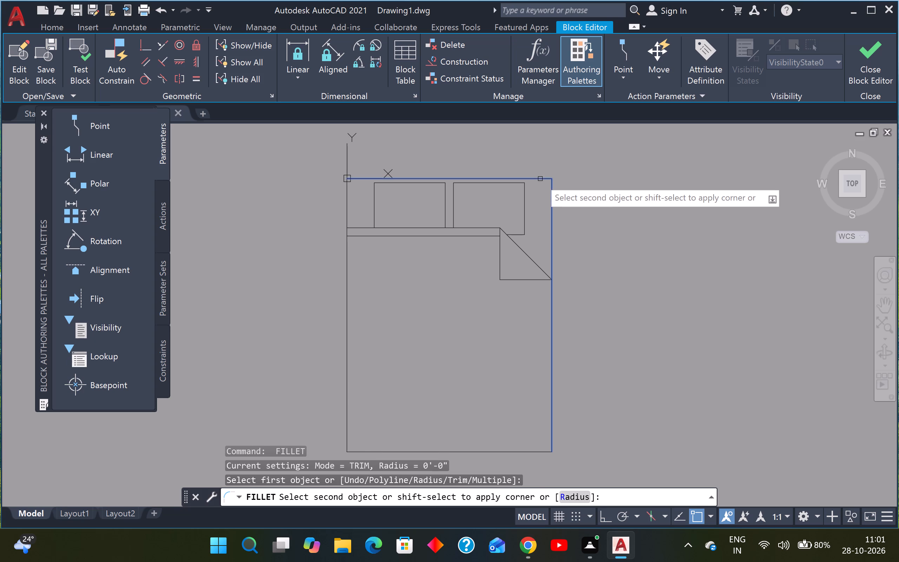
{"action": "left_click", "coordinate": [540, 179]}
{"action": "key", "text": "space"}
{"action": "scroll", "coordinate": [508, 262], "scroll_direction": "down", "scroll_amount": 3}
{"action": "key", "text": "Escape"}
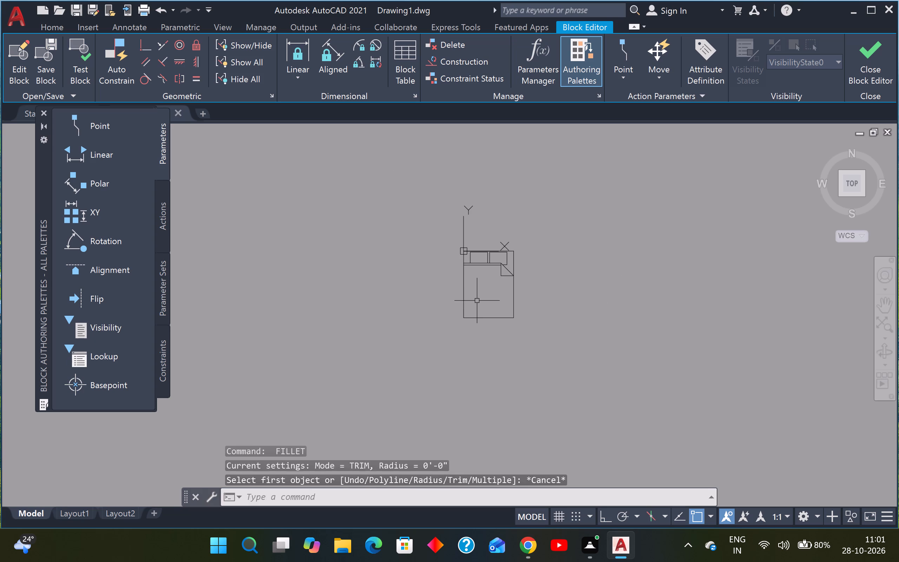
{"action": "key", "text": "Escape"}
Fillet both head-end corners of the bed outline with a 3" radius.
{"action": "key", "text": "f"}
{"action": "key", "text": "space"}
{"action": "key", "text": "r"}
{"action": "key", "text": "space"}
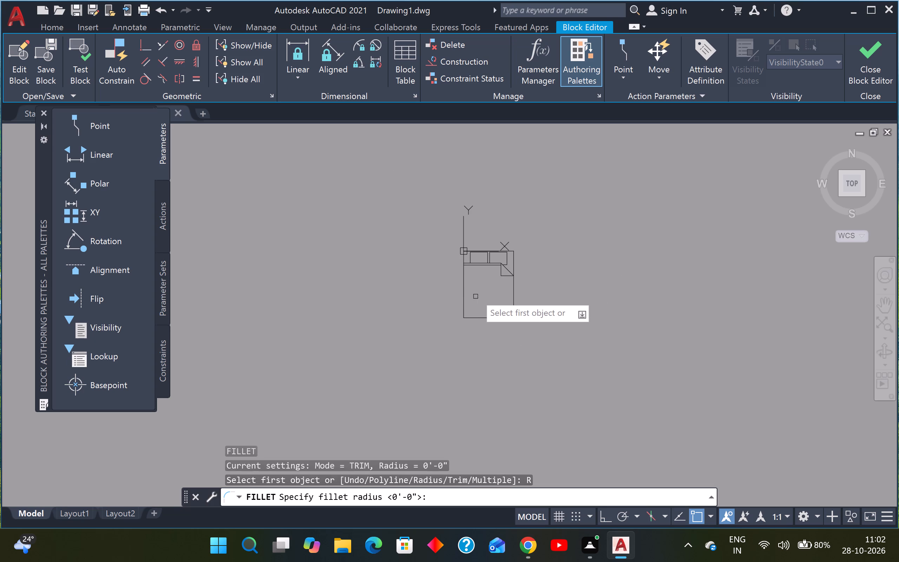
{"action": "scroll", "coordinate": [475, 293], "scroll_direction": "down", "scroll_amount": 2}
{"action": "scroll", "coordinate": [475, 293], "scroll_direction": "up", "scroll_amount": 3}
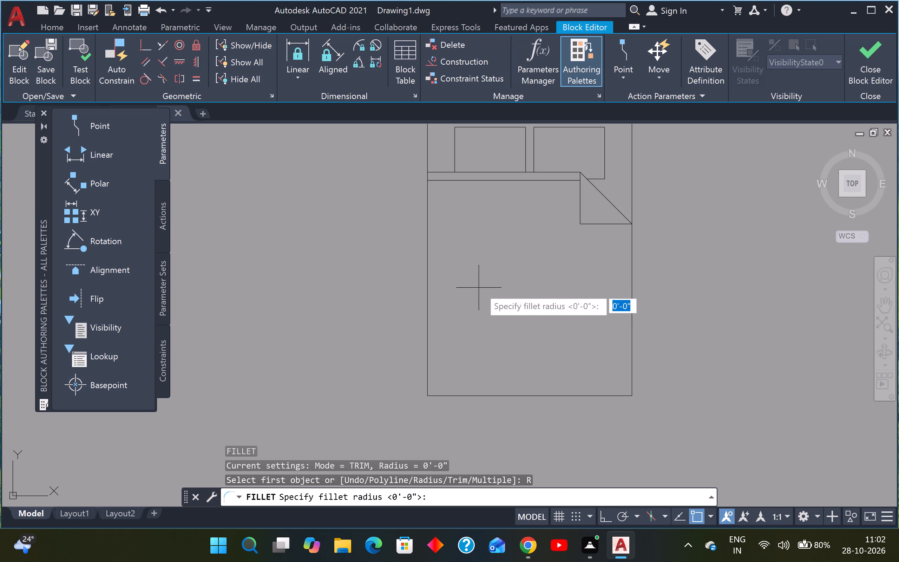
{"action": "scroll", "coordinate": [480, 287], "scroll_direction": "down", "scroll_amount": 1}
{"action": "type", "text": "3\""}
{"action": "key", "text": "Return"}
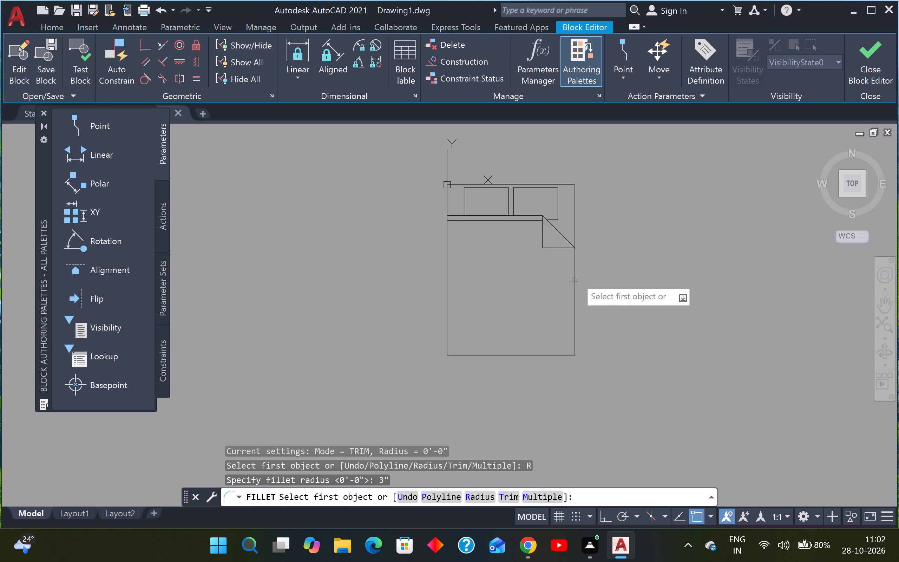
{"action": "scroll", "coordinate": [444, 206], "scroll_direction": "up", "scroll_amount": 2}
{"action": "left_click", "coordinate": [452, 202]}
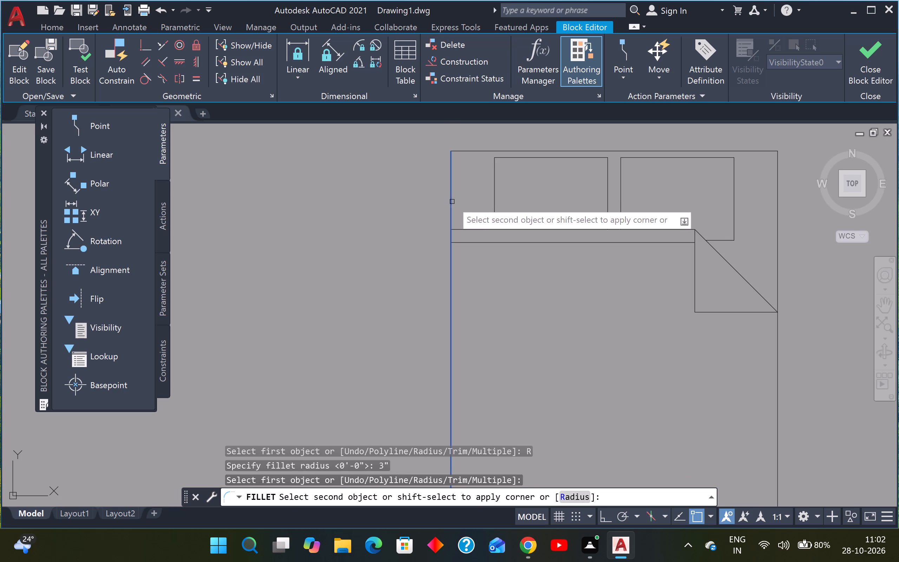
{"action": "left_click", "coordinate": [487, 151]}
{"action": "scroll", "coordinate": [488, 152], "scroll_direction": "down", "scroll_amount": 3}
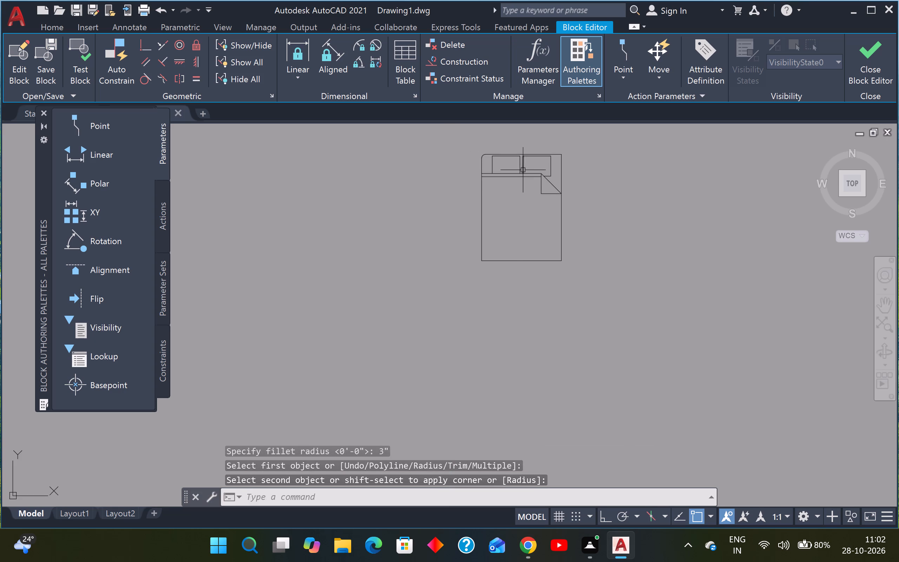
{"action": "scroll", "coordinate": [532, 165], "scroll_direction": "up", "scroll_amount": 2}
{"action": "key", "text": "space"}
{"action": "left_click", "coordinate": [594, 137]}
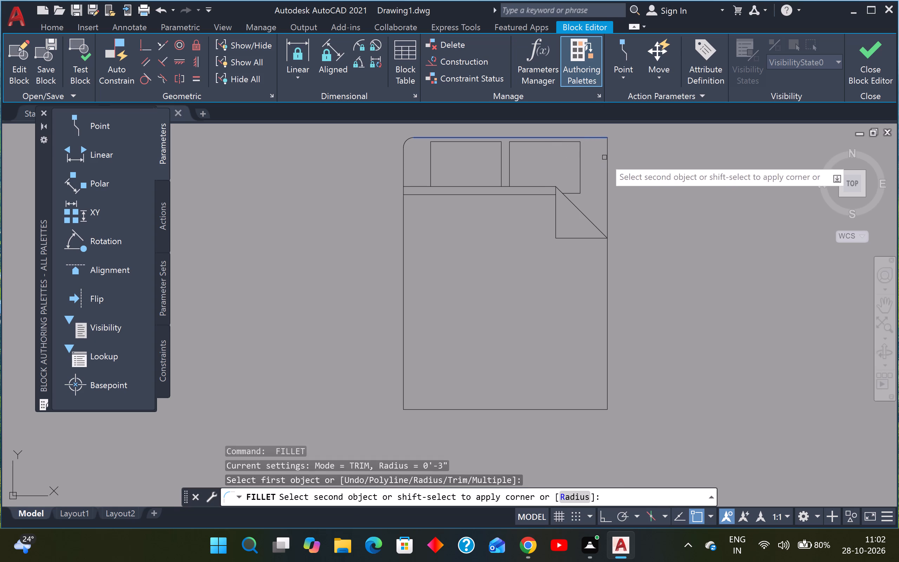
{"action": "left_click", "coordinate": [606, 159]}
Fillet both foot-end corners of the bed outline with the same 3" radius.
{"action": "key", "text": "space"}
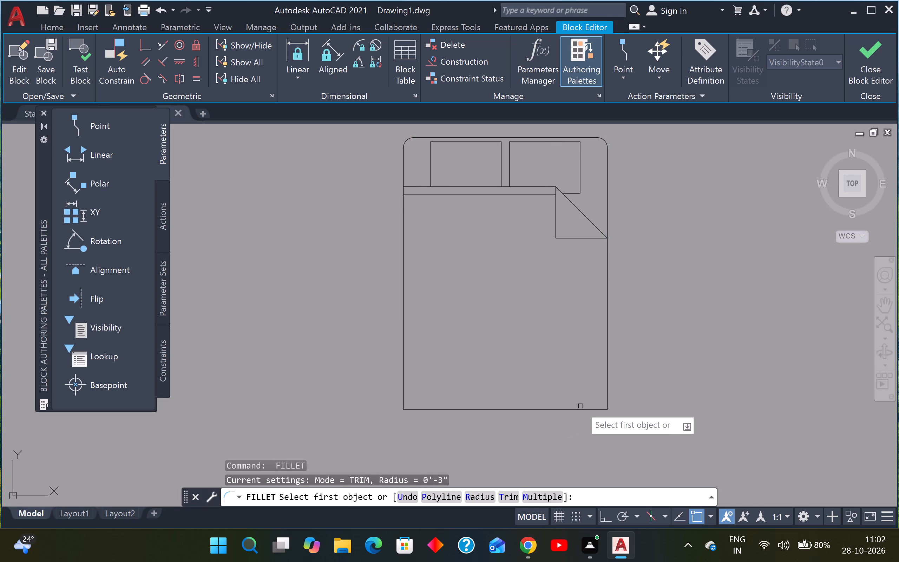
{"action": "left_click", "coordinate": [582, 407]}
{"action": "left_click", "coordinate": [606, 368]}
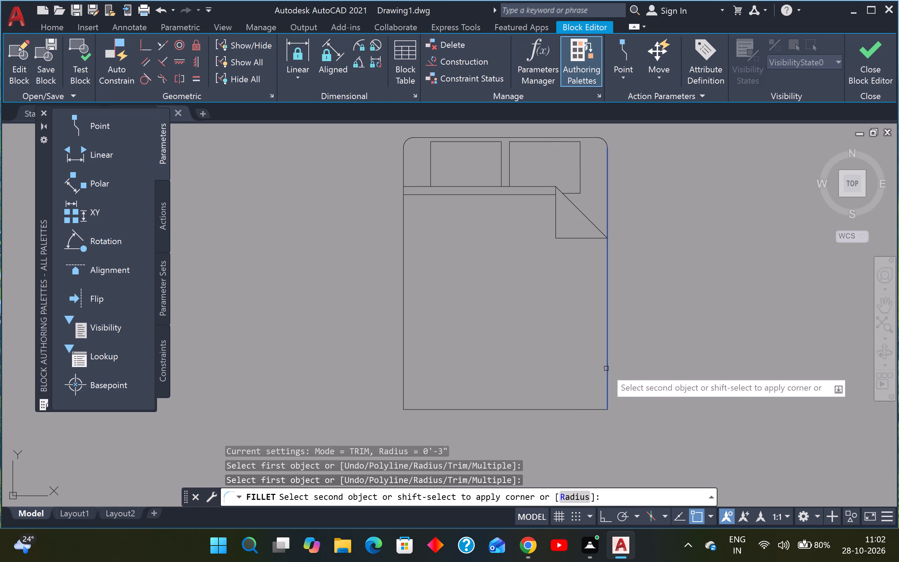
{"action": "left_click", "coordinate": [580, 412]}
{"action": "key", "text": "space"}
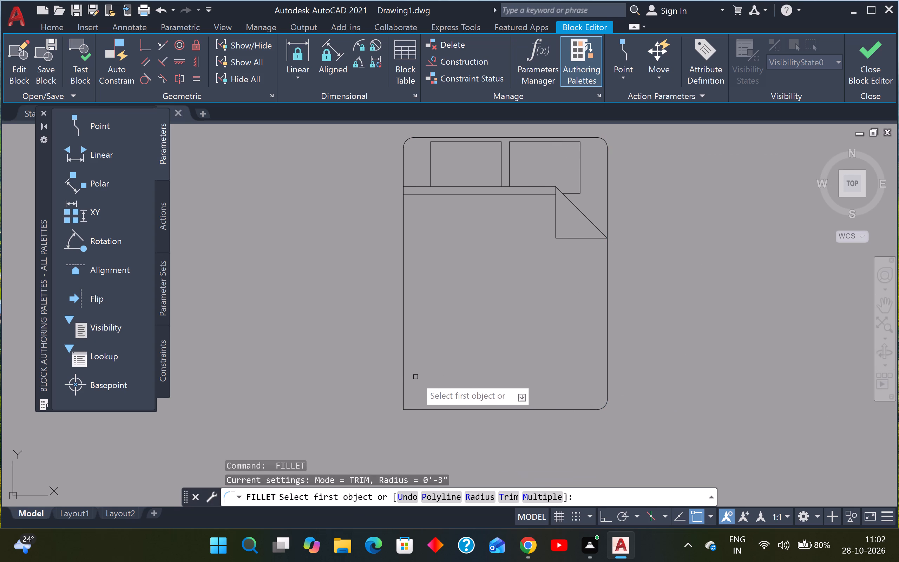
{"action": "left_click", "coordinate": [404, 375]}
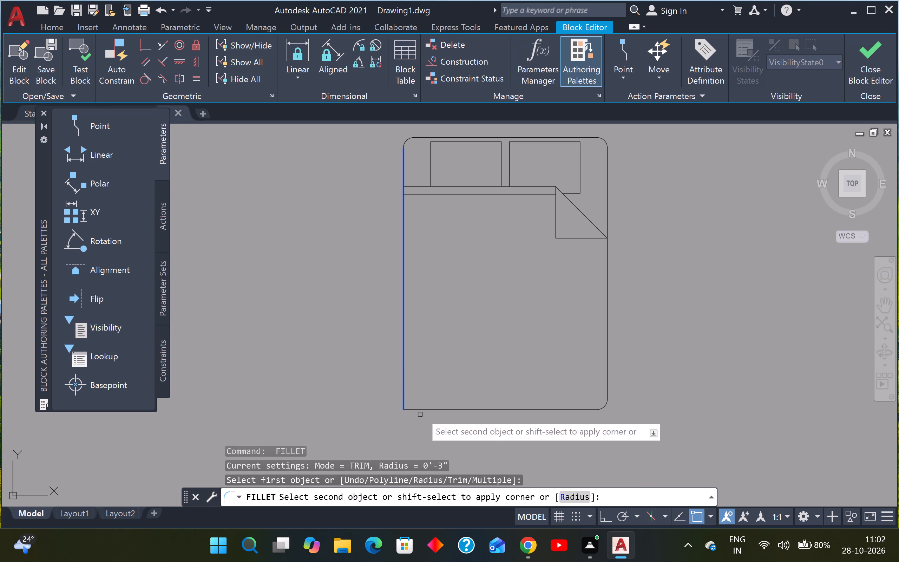
{"action": "left_click", "coordinate": [427, 410]}
{"action": "key", "text": "Escape"}
{"action": "key", "text": "Escape"}
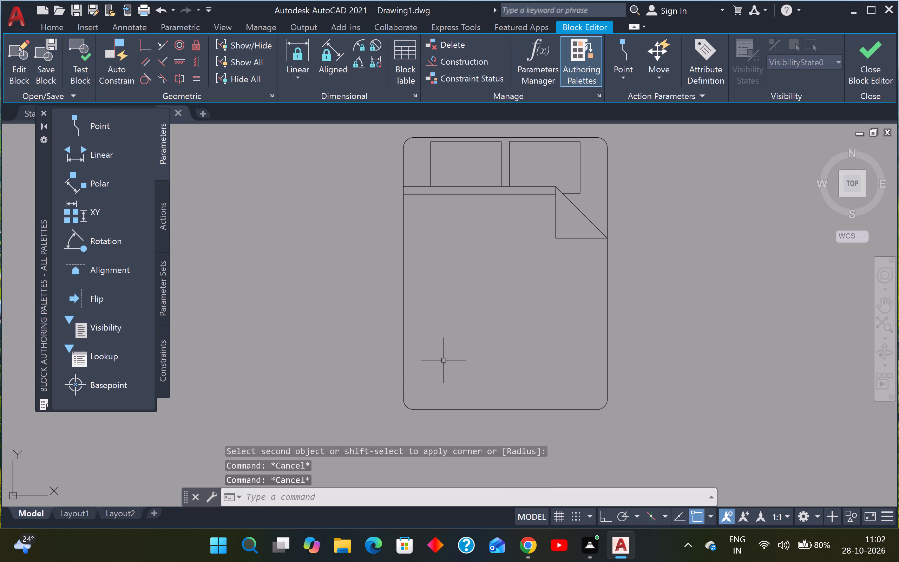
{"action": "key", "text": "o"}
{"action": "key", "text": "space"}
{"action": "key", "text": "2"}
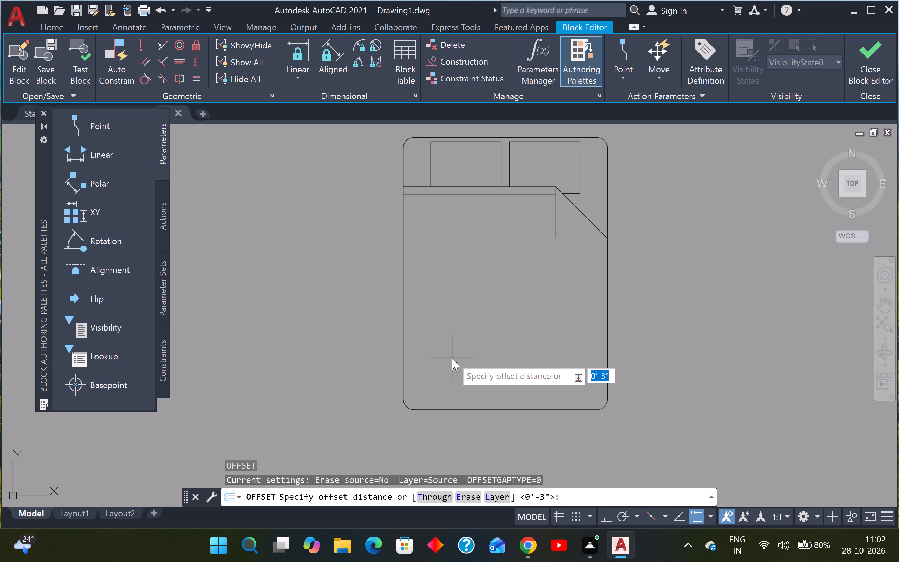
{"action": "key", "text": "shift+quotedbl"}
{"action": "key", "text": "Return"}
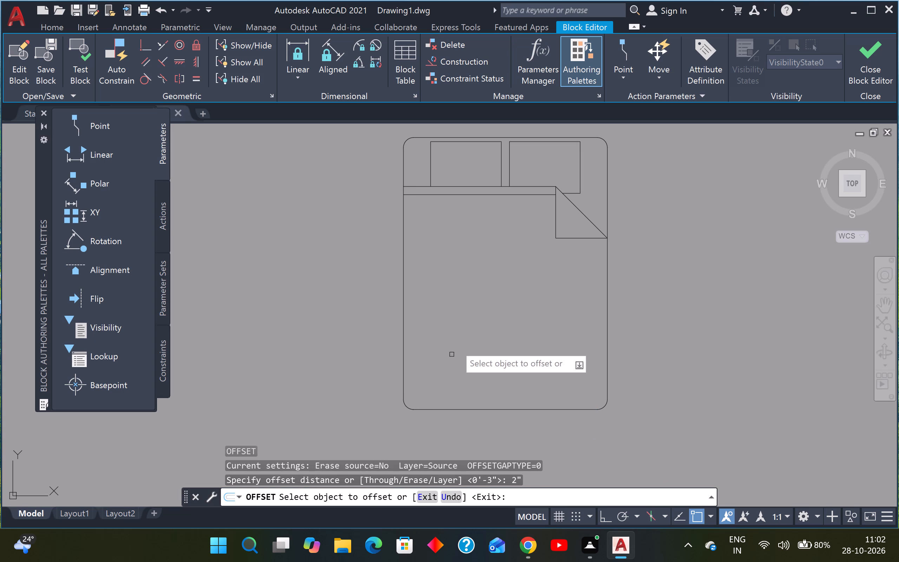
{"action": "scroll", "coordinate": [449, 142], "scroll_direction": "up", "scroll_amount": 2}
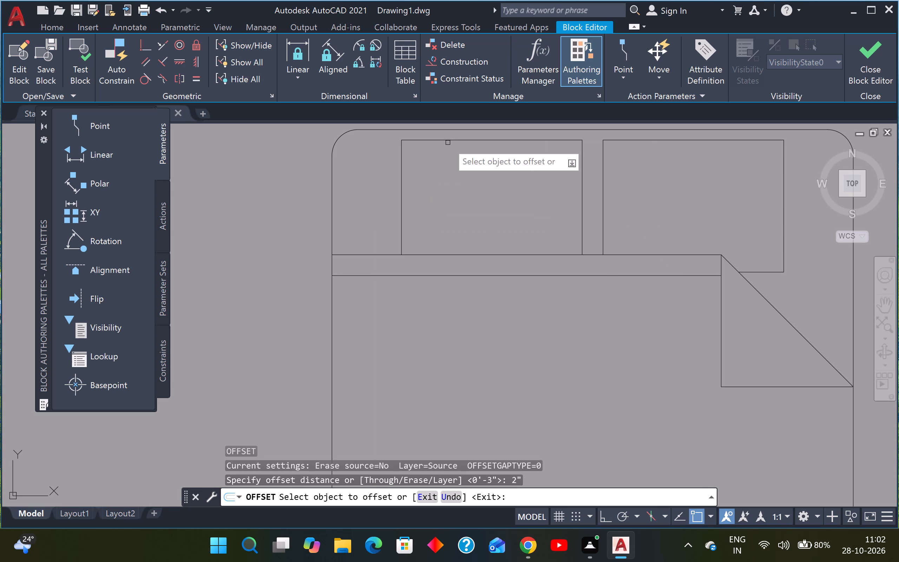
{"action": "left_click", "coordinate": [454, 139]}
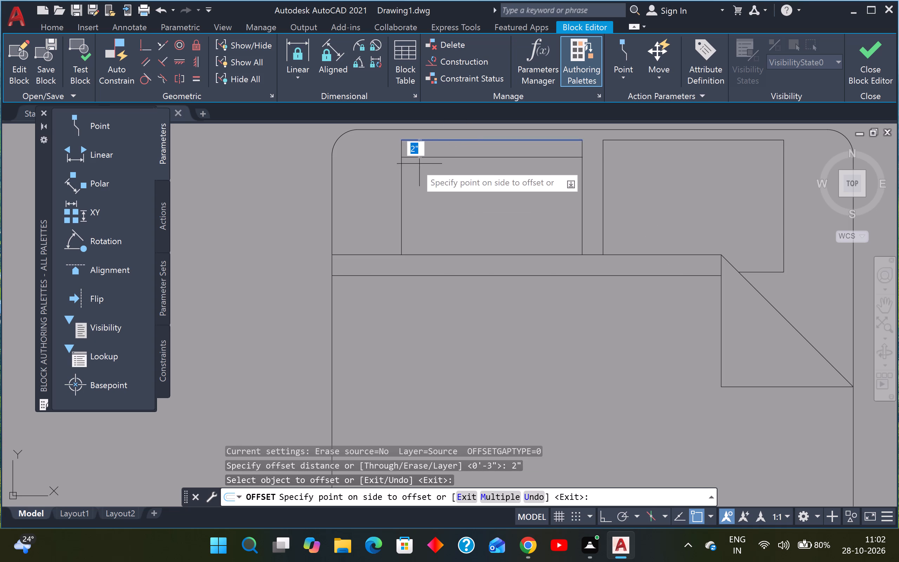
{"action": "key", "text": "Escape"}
Fillet both head-end corners of the left pillow with a 2" radius.
{"action": "key", "text": "f"}
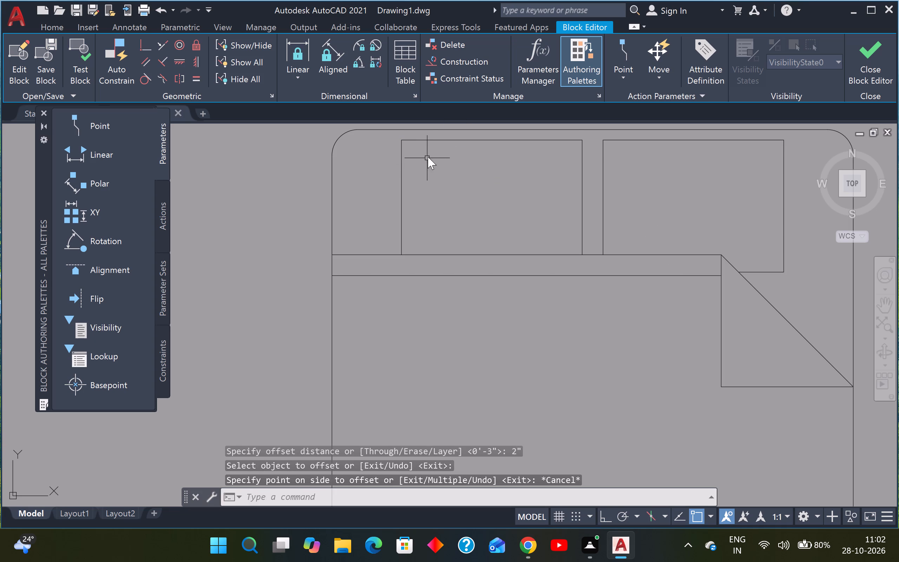
{"action": "key", "text": "space"}
{"action": "type", "text": "R"}
{"action": "key", "text": "space"}
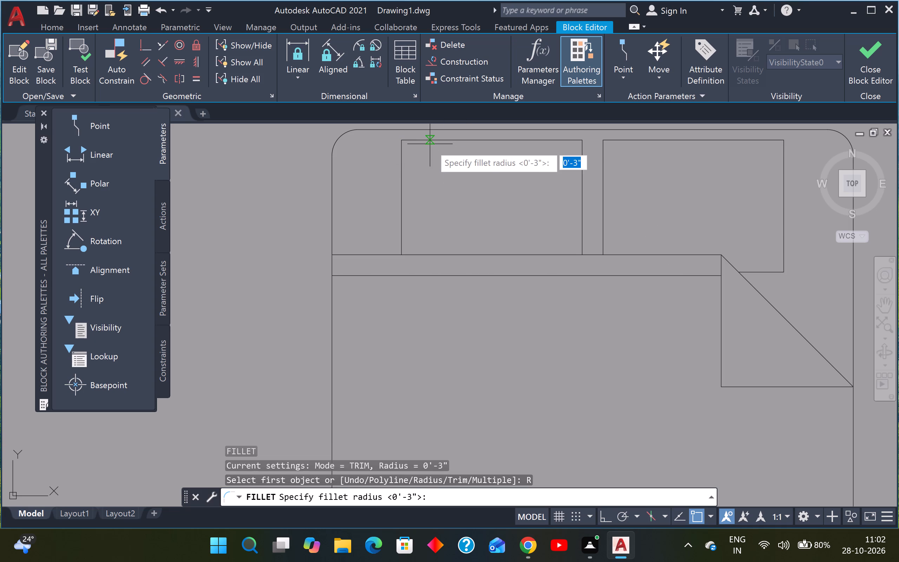
{"action": "key", "text": "2"}
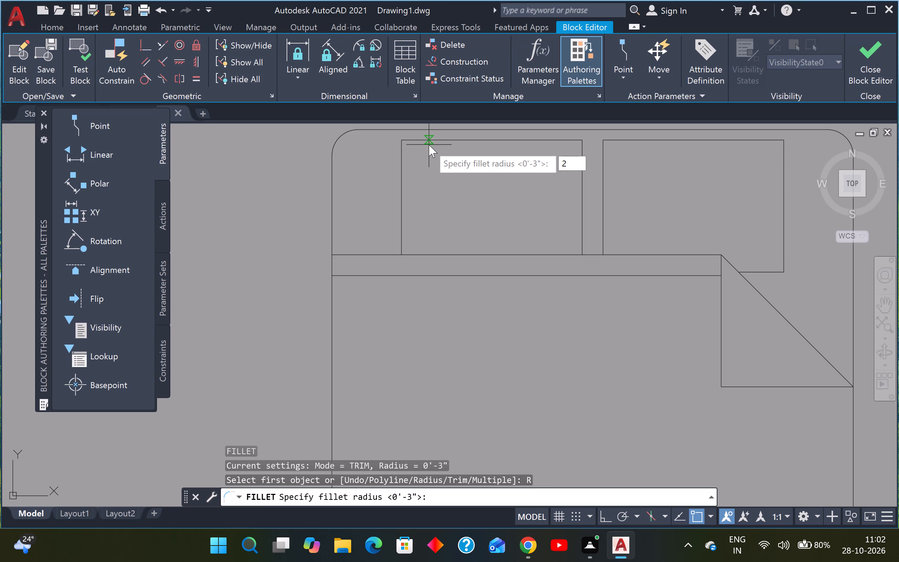
{"action": "key", "text": "shift+quotedbl"}
{"action": "key", "text": "Return"}
{"action": "left_click", "coordinate": [424, 140]}
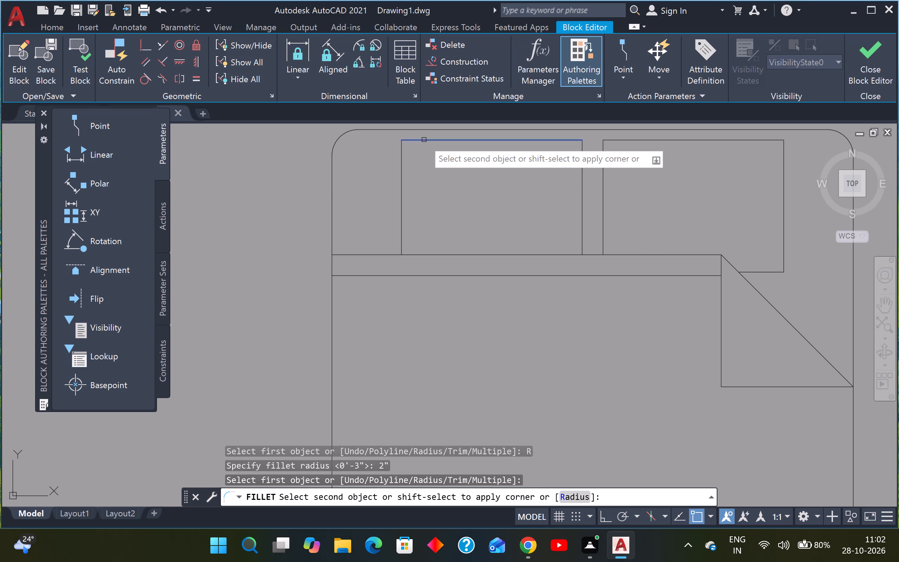
{"action": "left_click", "coordinate": [402, 159]}
{"action": "key", "text": "space"}
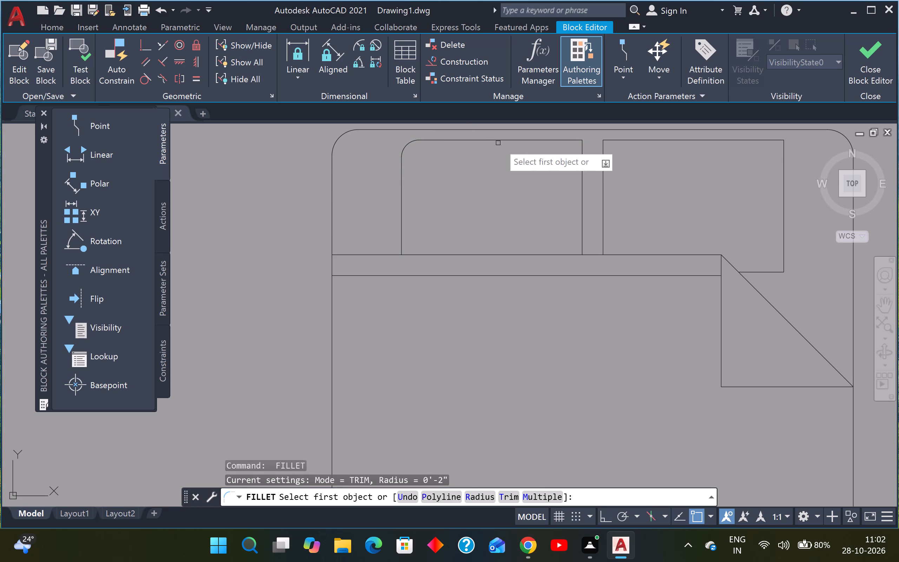
{"action": "left_click", "coordinate": [533, 139]}
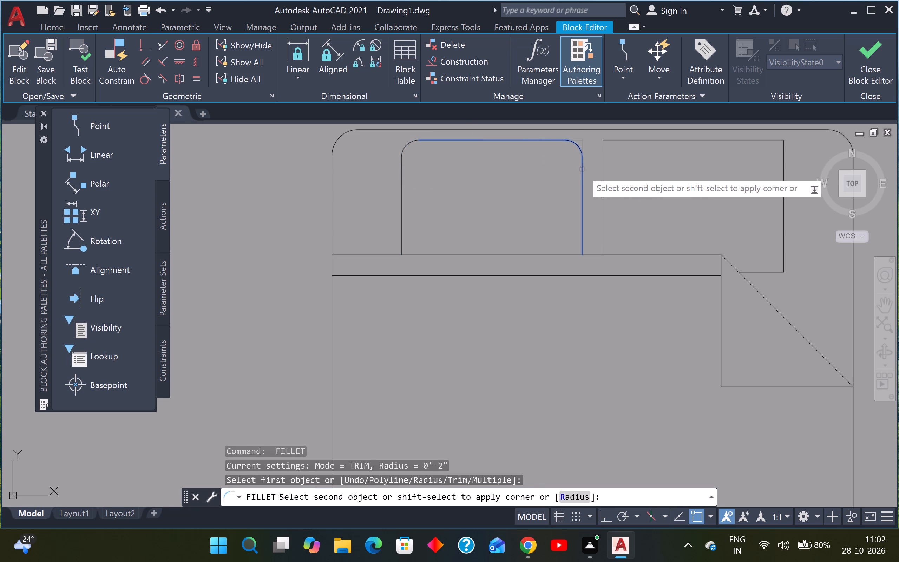
{"action": "left_click", "coordinate": [582, 169]}
Fillet the right pillow's two head-end corners and its exposed lower corner with the same 2" radius.
{"action": "key", "text": "space"}
{"action": "left_click", "coordinate": [603, 155]}
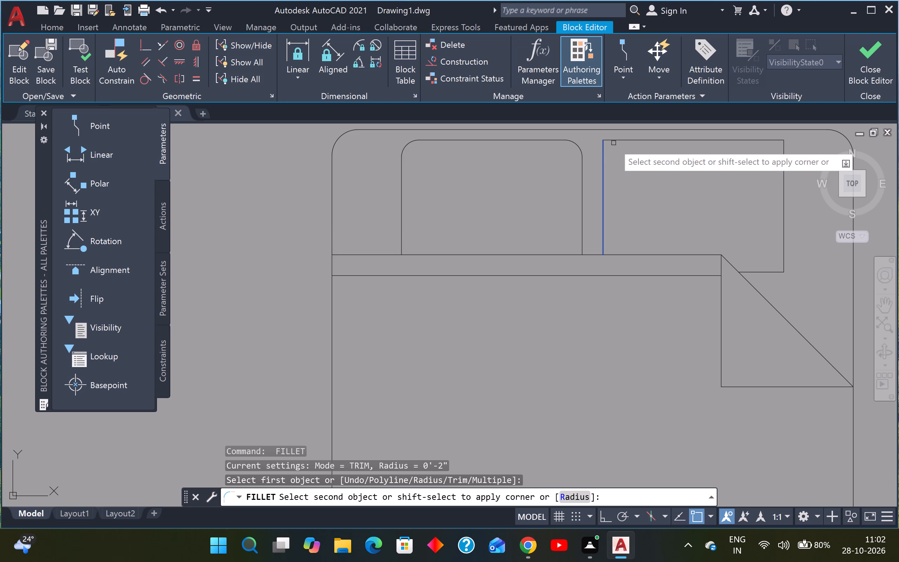
{"action": "left_click", "coordinate": [617, 142]}
{"action": "key", "text": "space"}
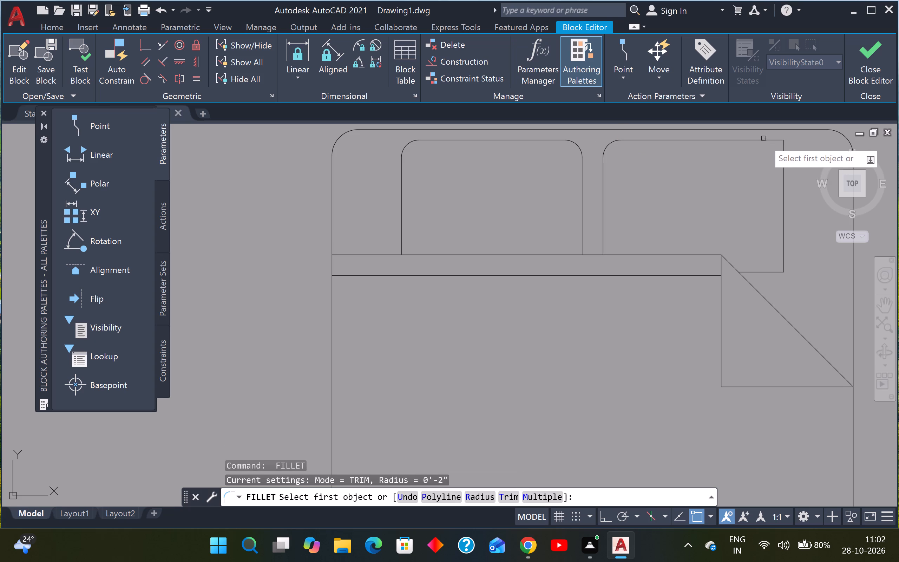
{"action": "left_click", "coordinate": [765, 141]}
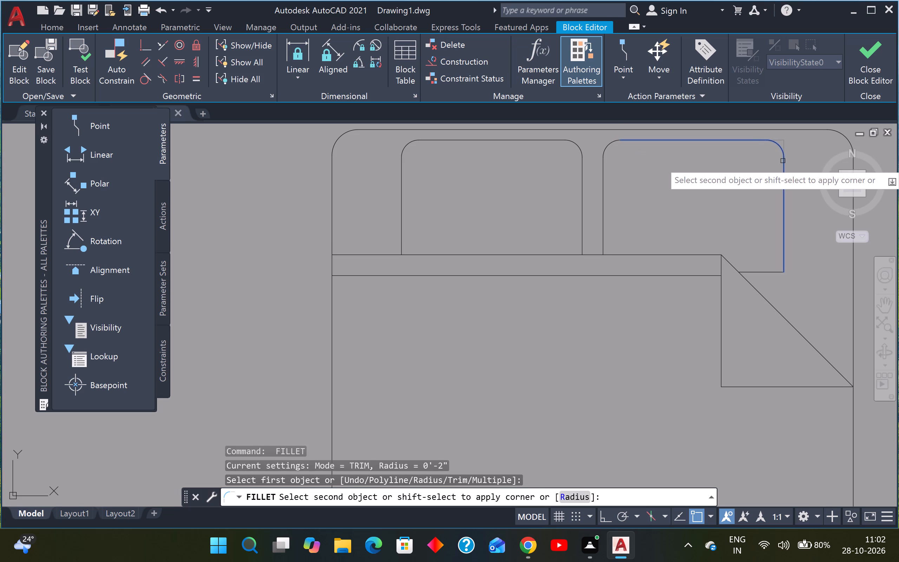
{"action": "left_click", "coordinate": [783, 161]}
{"action": "key", "text": "space"}
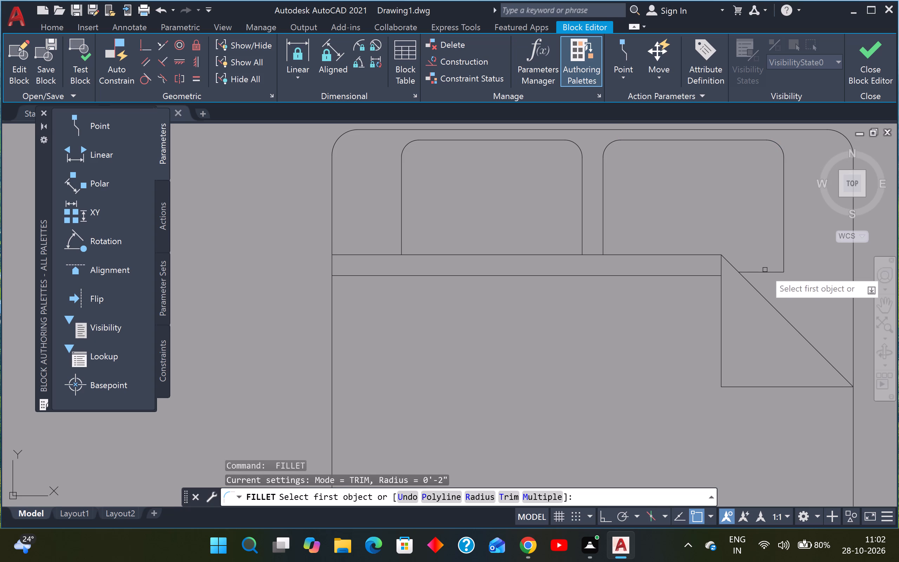
{"action": "left_click", "coordinate": [765, 272]}
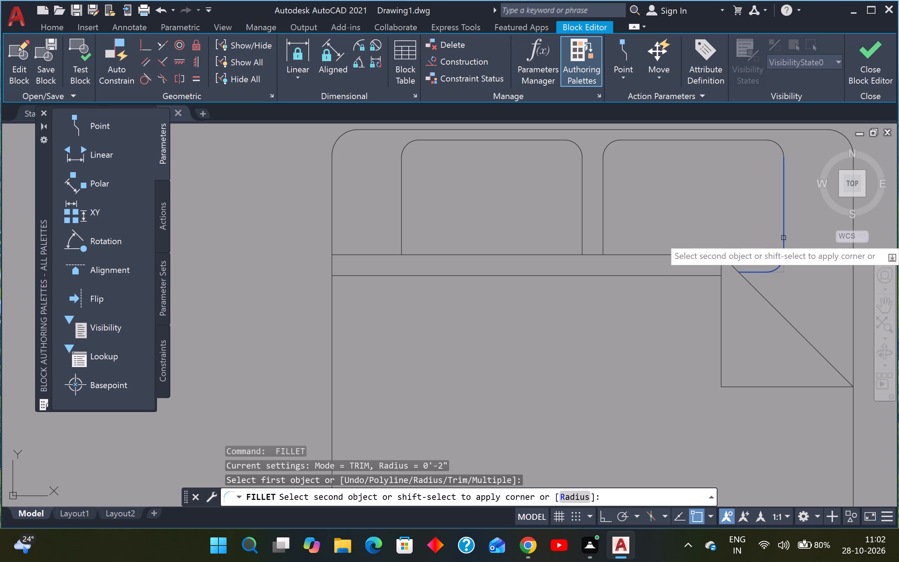
{"action": "left_click", "coordinate": [783, 237]}
Fillet the square lower corner of the folded blanket flap with the 2" radius.
{"action": "key", "text": "space"}
{"action": "left_click", "coordinate": [720, 335]}
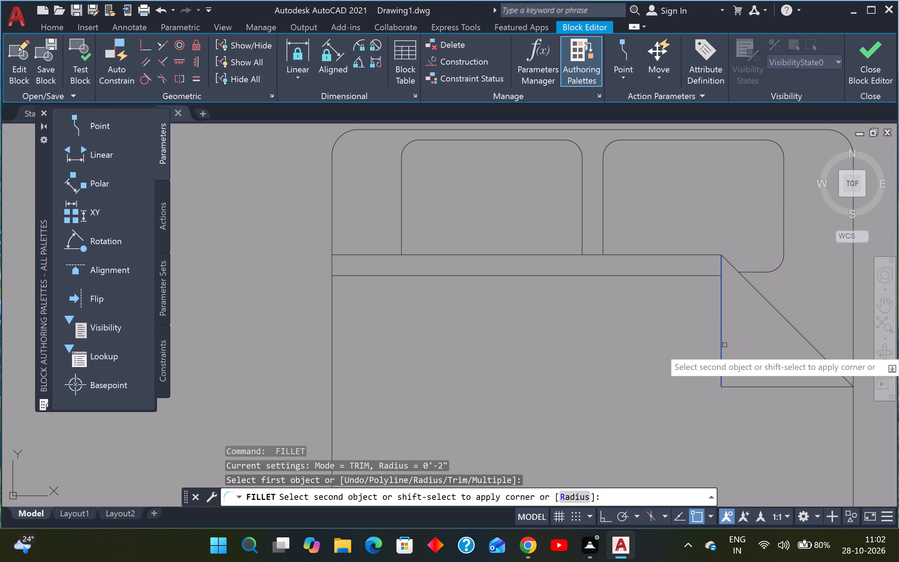
{"action": "left_click", "coordinate": [742, 387]}
Draw a 1'6" by 1'6" nightstand square outward from the bed's right edge, starting at the lower end of the head-end fillet.
{"action": "scroll", "coordinate": [753, 341], "scroll_direction": "down", "scroll_amount": 4}
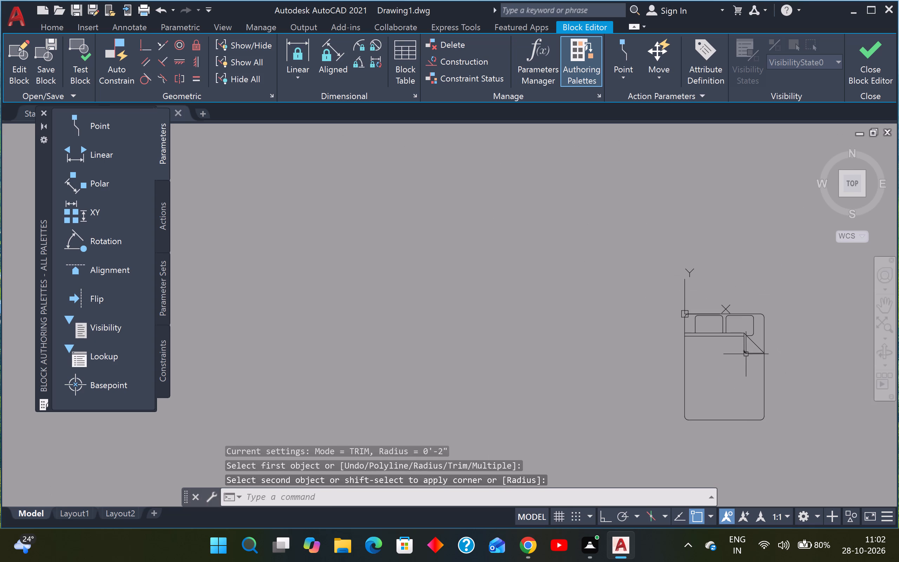
{"action": "scroll", "coordinate": [743, 369], "scroll_direction": "up", "scroll_amount": 1}
{"action": "middle_click_drag", "start_coordinate": [736, 369], "coordinate": [586, 368]}
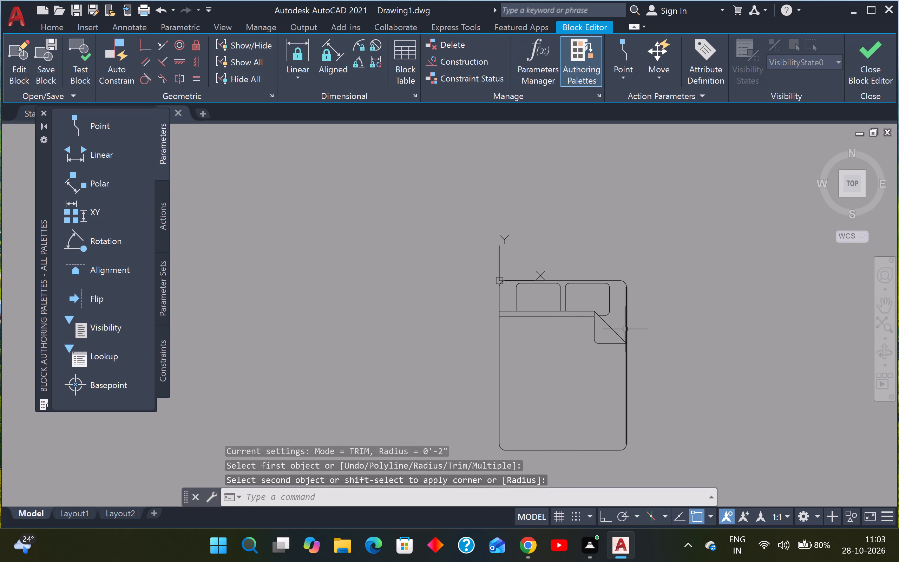
{"action": "key", "text": "Escape"}
{"action": "key", "text": "Escape"}
{"action": "key", "text": "r"}
{"action": "key", "text": "e"}
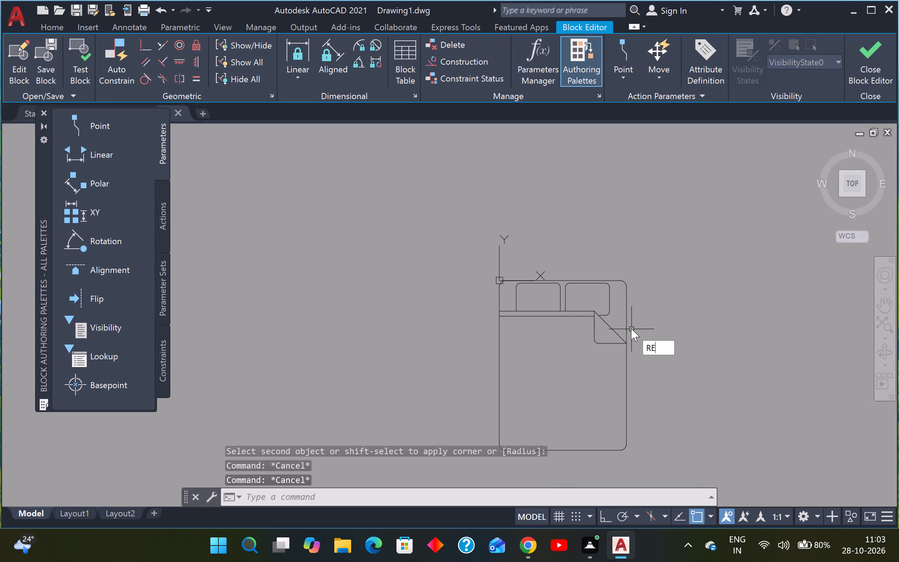
{"action": "key", "text": "c"}
{"action": "key", "text": "space"}
{"action": "scroll", "coordinate": [628, 291], "scroll_direction": "up", "scroll_amount": 3}
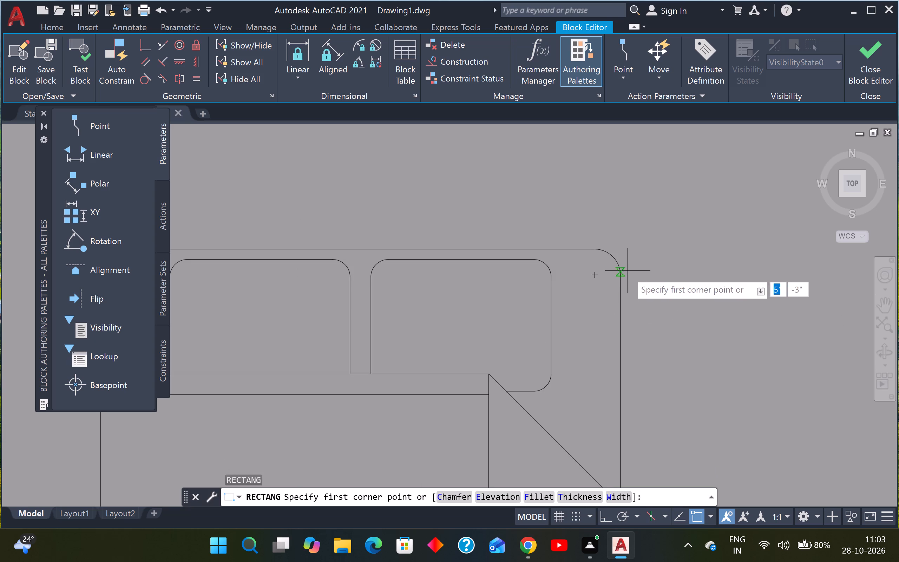
{"action": "left_click", "coordinate": [627, 273]}
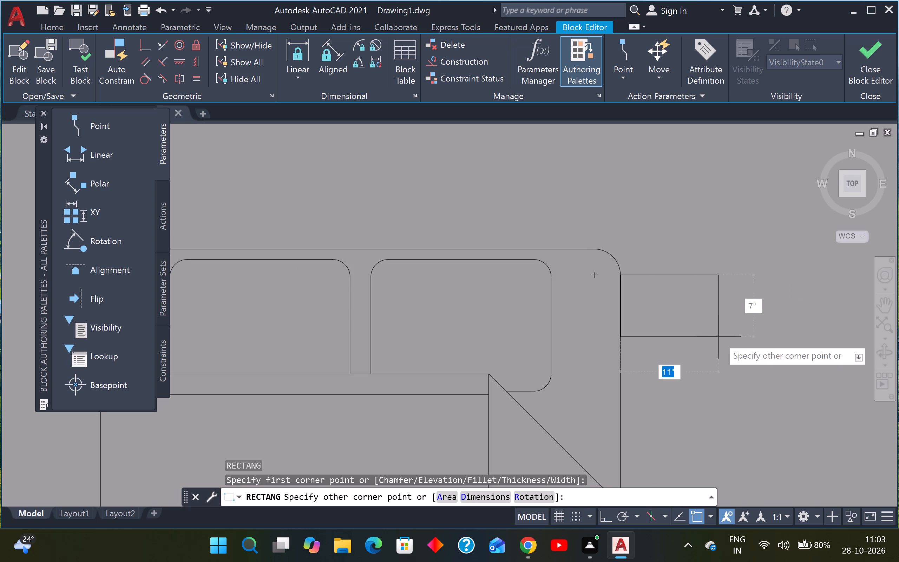
{"action": "scroll", "coordinate": [717, 351], "scroll_direction": "down", "scroll_amount": 2}
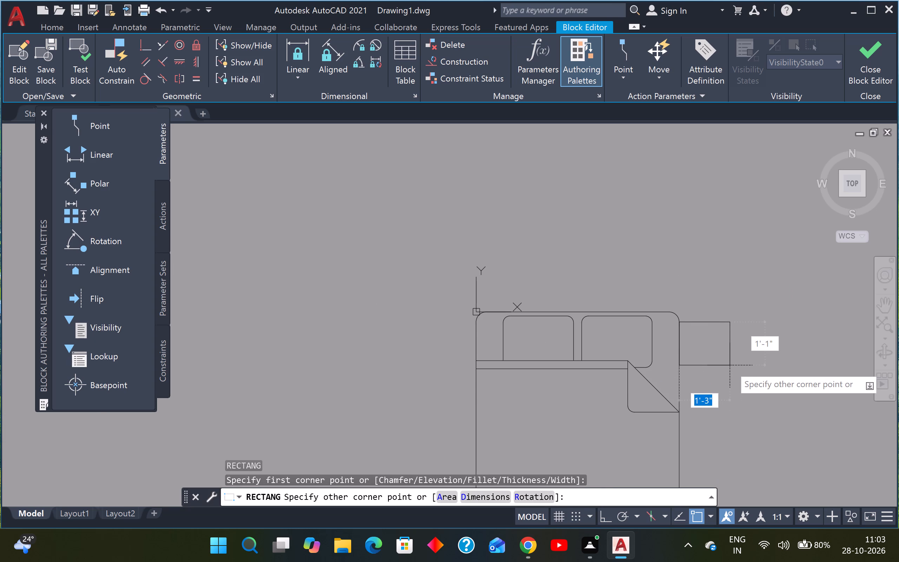
{"action": "type", "text": "1'"}
{"action": "type", "text": "6\""}
{"action": "key", "text": "Tab"}
{"action": "type", "text": "1'6"}
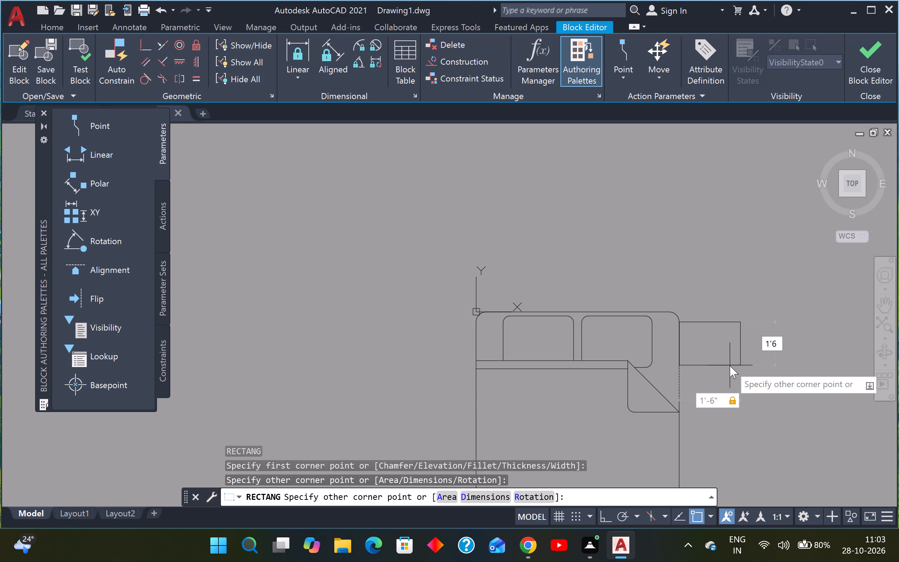
{"action": "key", "text": "shift+quotedbl"}
{"action": "key", "text": "Return"}
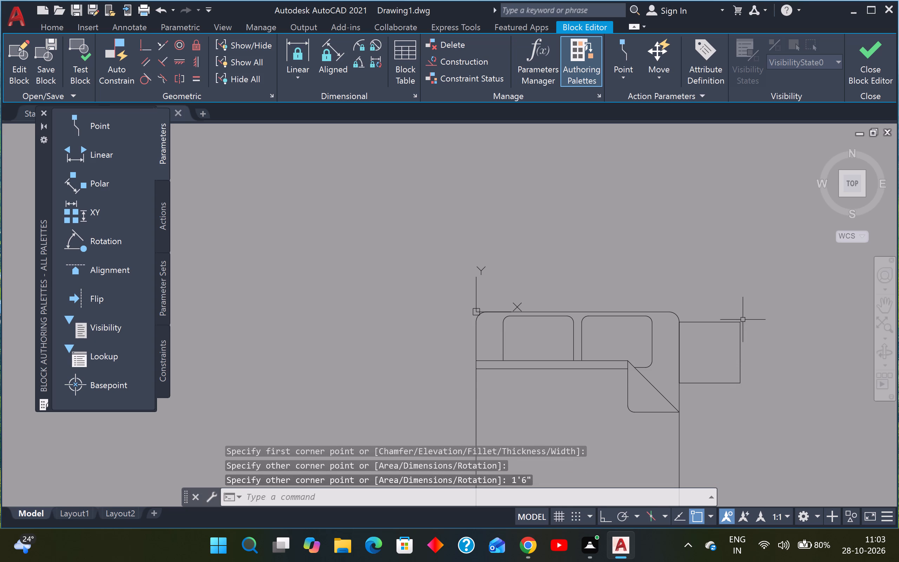
Move the nightstand square slightly away from the bed's right edge to leave a small gap.
{"action": "left_click", "coordinate": [743, 319]}
{"action": "left_click", "coordinate": [735, 331]}
{"action": "type", "text": "M"}
{"action": "key", "text": "space"}
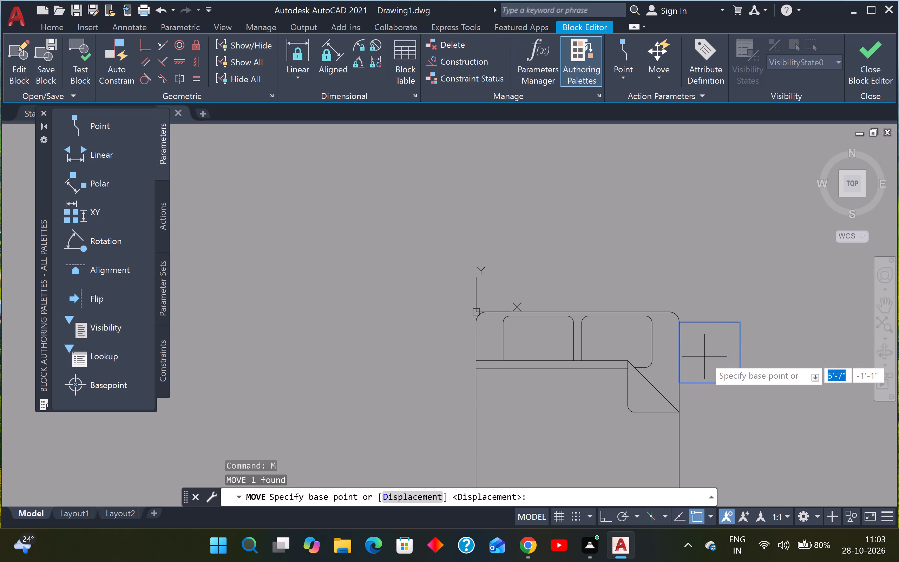
{"action": "left_click", "coordinate": [704, 357]}
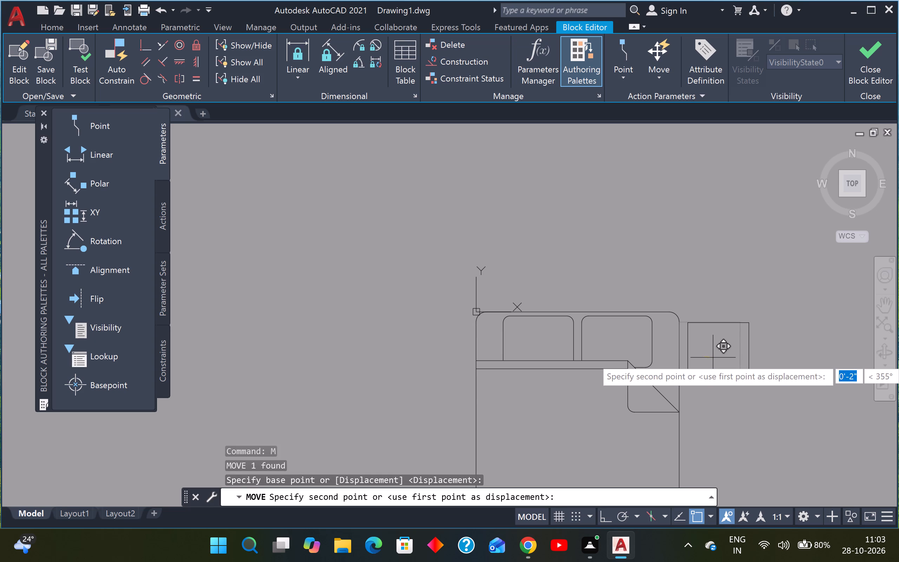
{"action": "scroll", "coordinate": [711, 357], "scroll_direction": "up", "scroll_amount": 1}
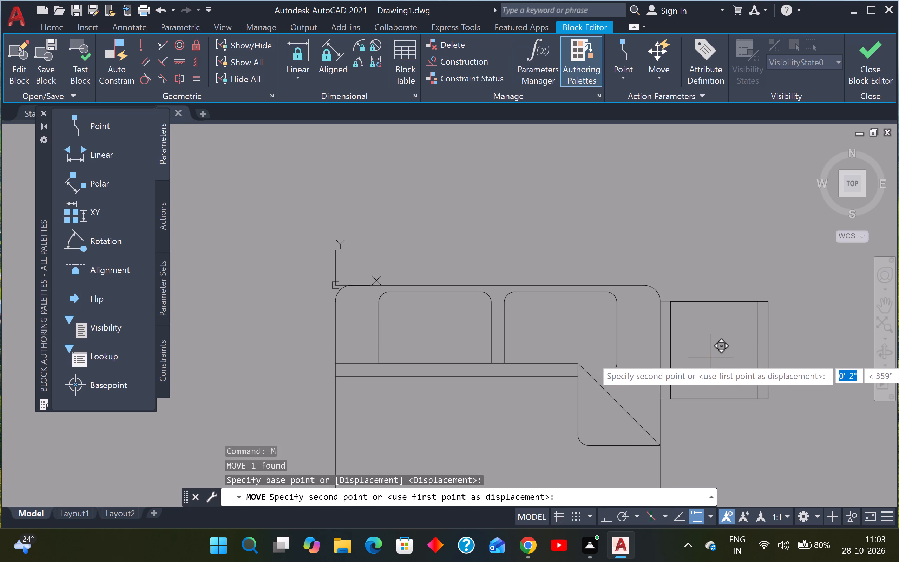
{"action": "left_click", "coordinate": [708, 357]}
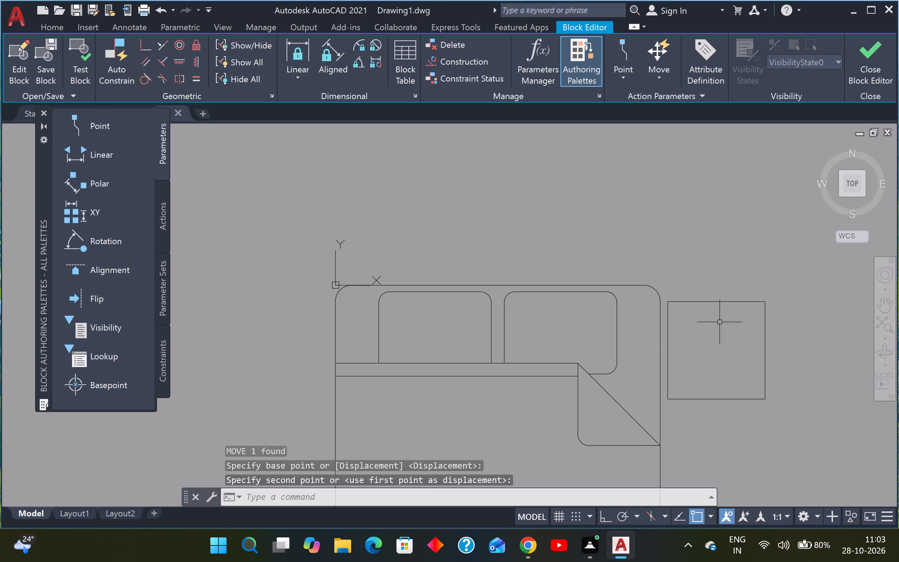
Copy the nightstand square about 6'-8" straight across to the bed's left side with Ortho on.
{"action": "left_click_drag", "start_coordinate": [737, 285], "coordinate": [731, 297]}
{"action": "left_click", "coordinate": [716, 338]}
{"action": "key", "text": "c"}
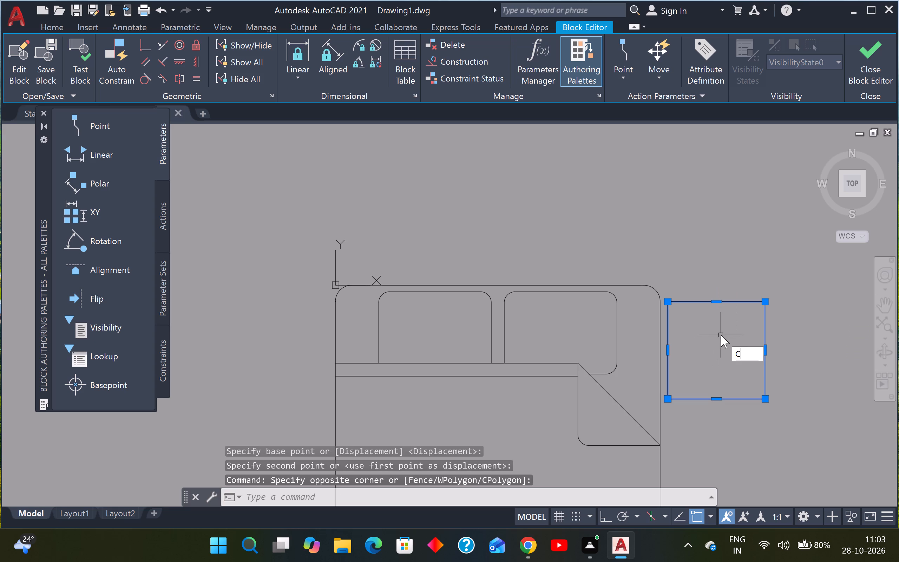
{"action": "key", "text": "o"}
{"action": "key", "text": "Return"}
{"action": "left_click", "coordinate": [714, 357]}
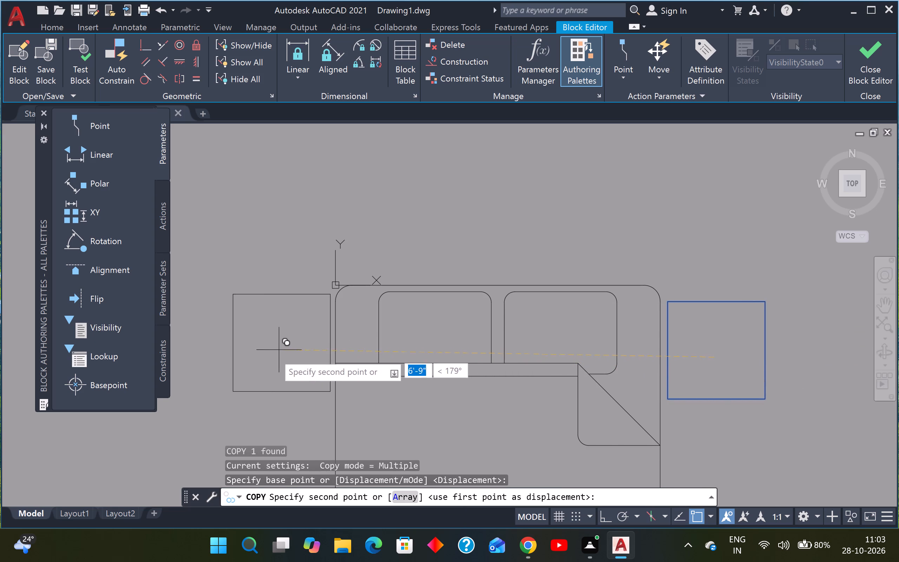
{"action": "key", "text": "F8"}
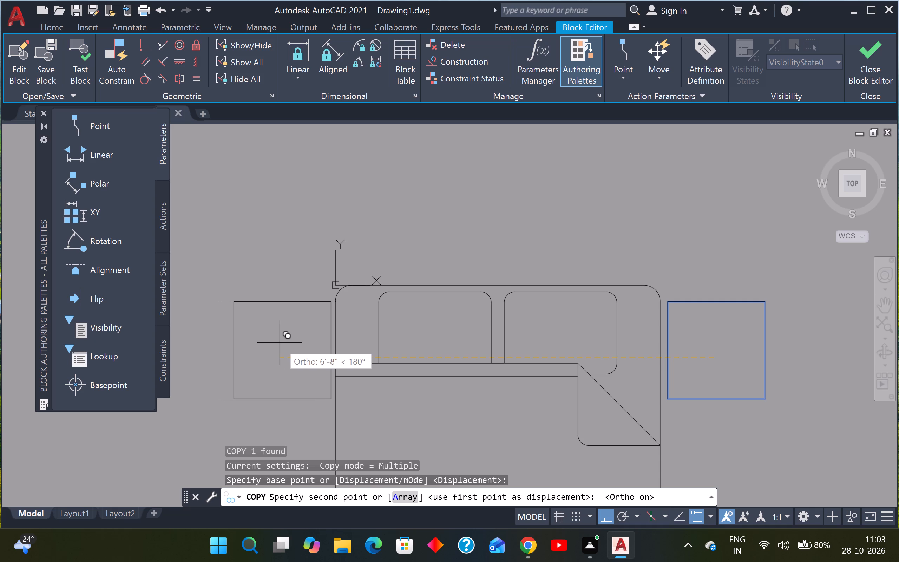
{"action": "left_click", "coordinate": [277, 342]}
{"action": "key", "text": "Escape"}
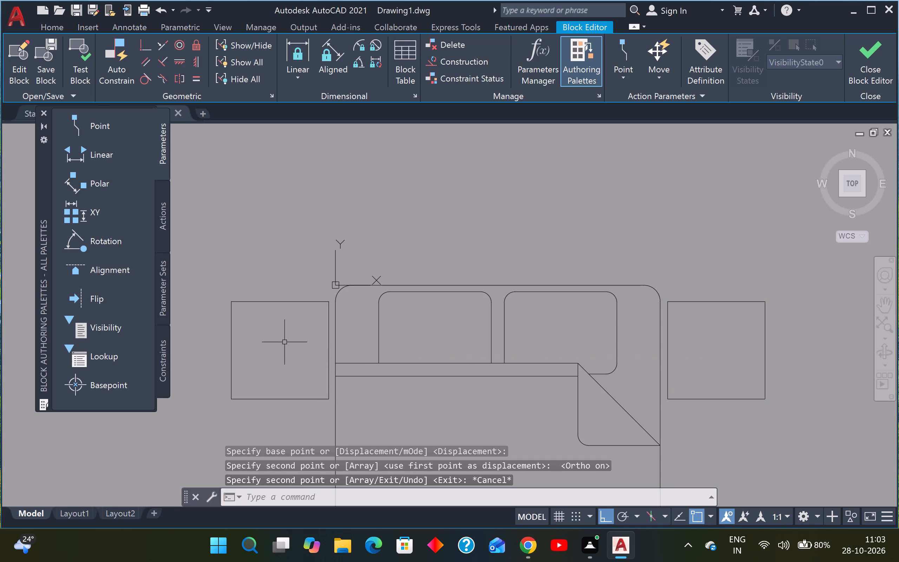
Fillet all four corners of the nightstand on the bed's left side with the 2" radius.
{"action": "key", "text": "f"}
{"action": "key", "text": "space"}
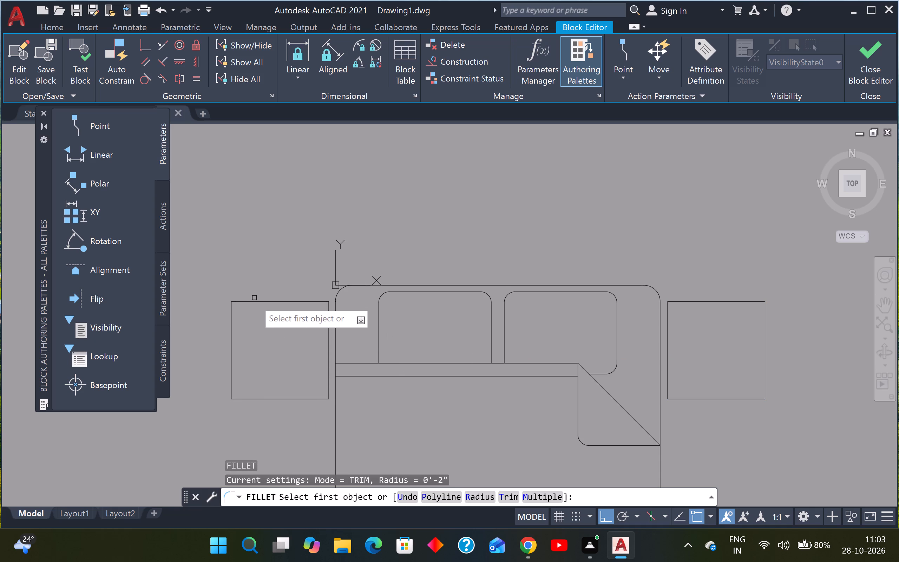
{"action": "left_click", "coordinate": [257, 303]}
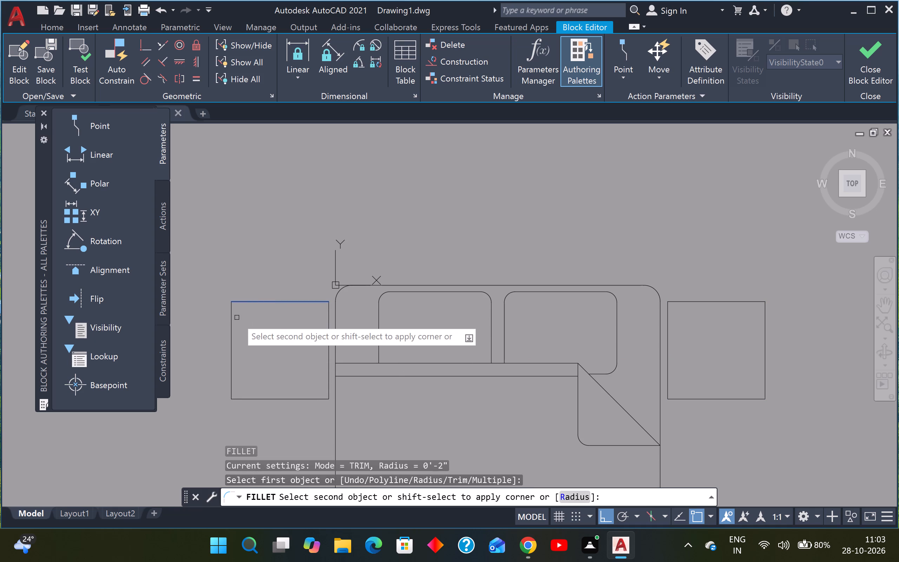
{"action": "left_click", "coordinate": [232, 321]}
{"action": "key", "text": "space"}
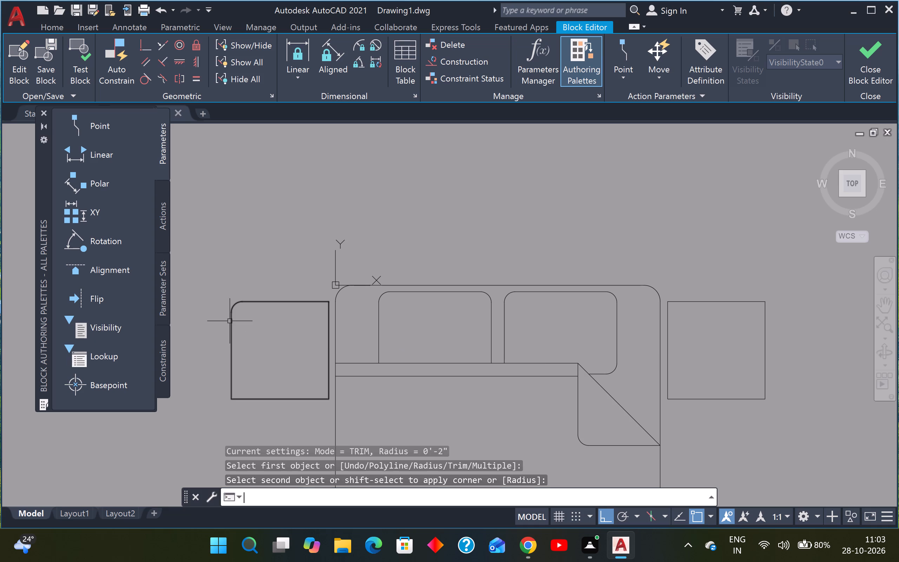
{"action": "left_click", "coordinate": [297, 303]}
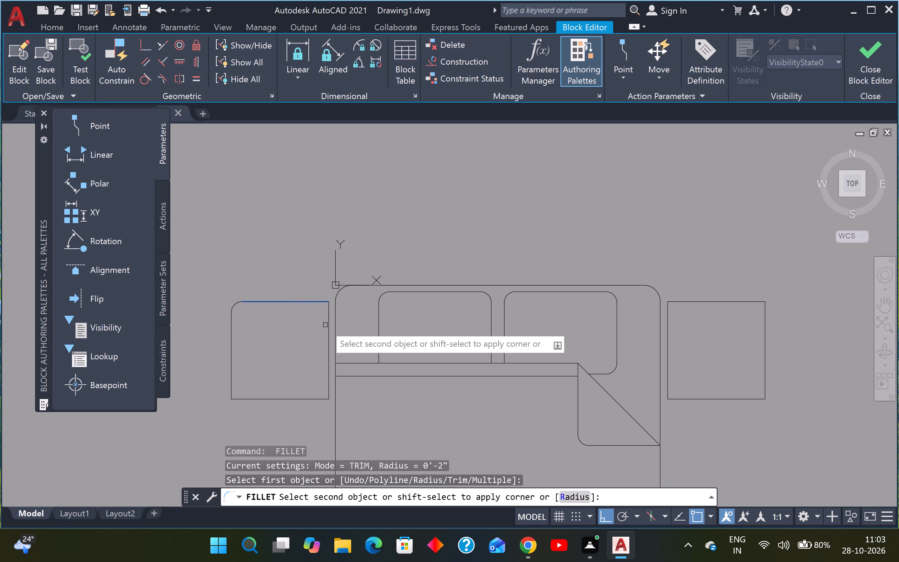
{"action": "left_click", "coordinate": [328, 322]}
{"action": "key", "text": "space"}
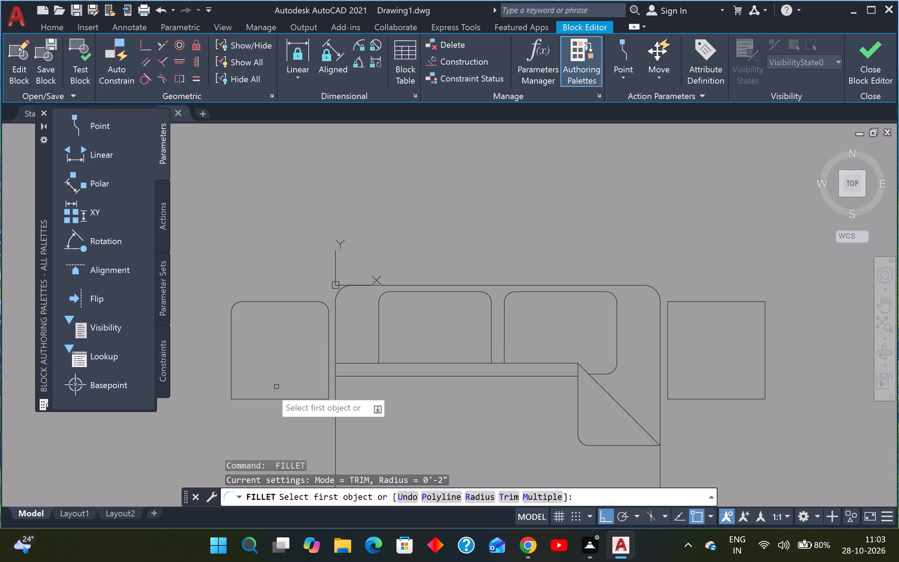
{"action": "left_click", "coordinate": [232, 373]}
{"action": "left_click", "coordinate": [271, 400]}
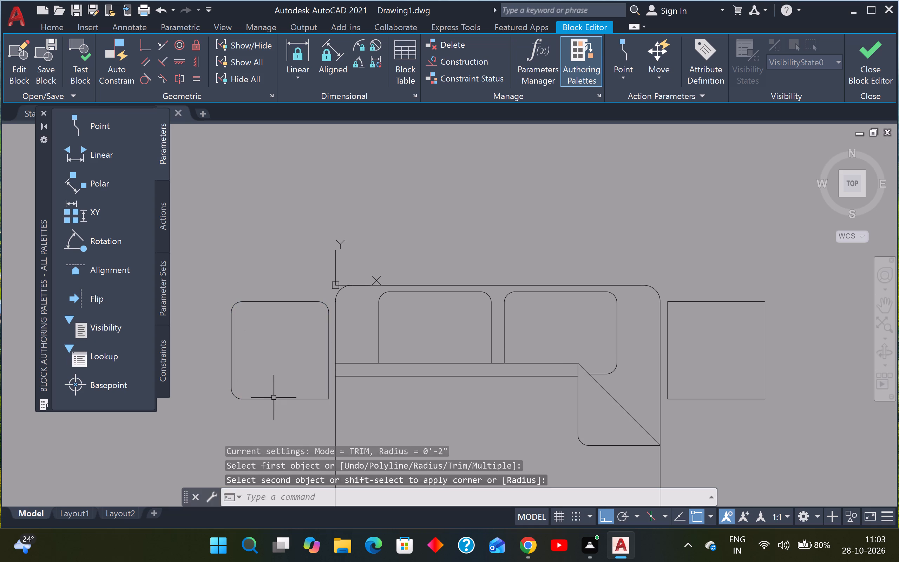
{"action": "key", "text": "space"}
{"action": "left_click", "coordinate": [327, 368]}
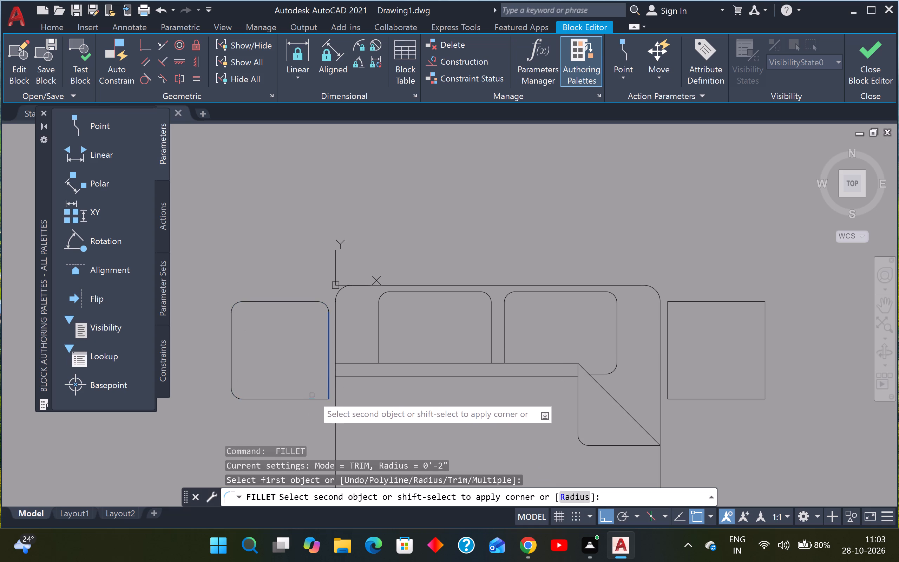
{"action": "left_click", "coordinate": [311, 398]}
Fillet all four corners of the nightstand on the bed's right side with the 2" radius.
{"action": "key", "text": "space"}
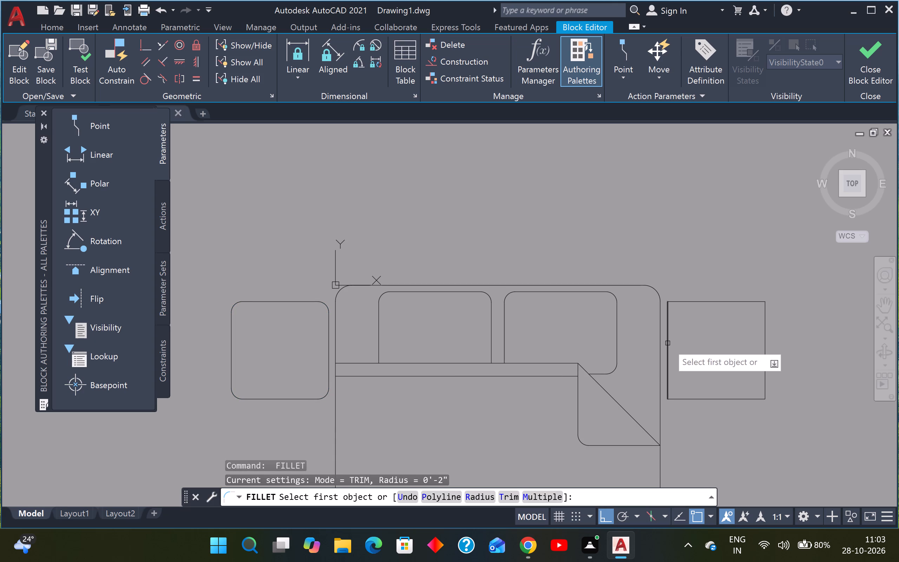
{"action": "left_click", "coordinate": [668, 343]}
{"action": "left_click", "coordinate": [702, 305]}
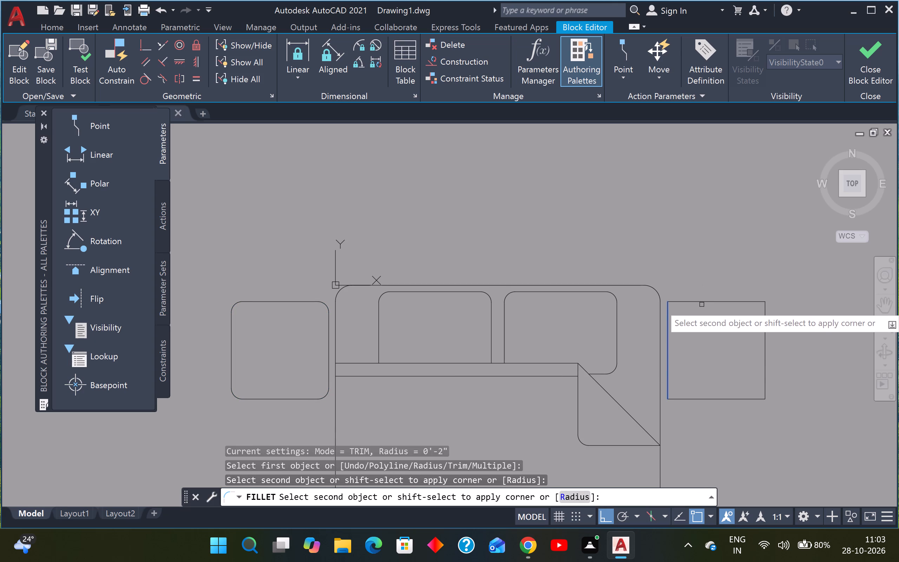
{"action": "left_click", "coordinate": [702, 302]}
{"action": "key", "text": "space"}
{"action": "left_click", "coordinate": [732, 303]}
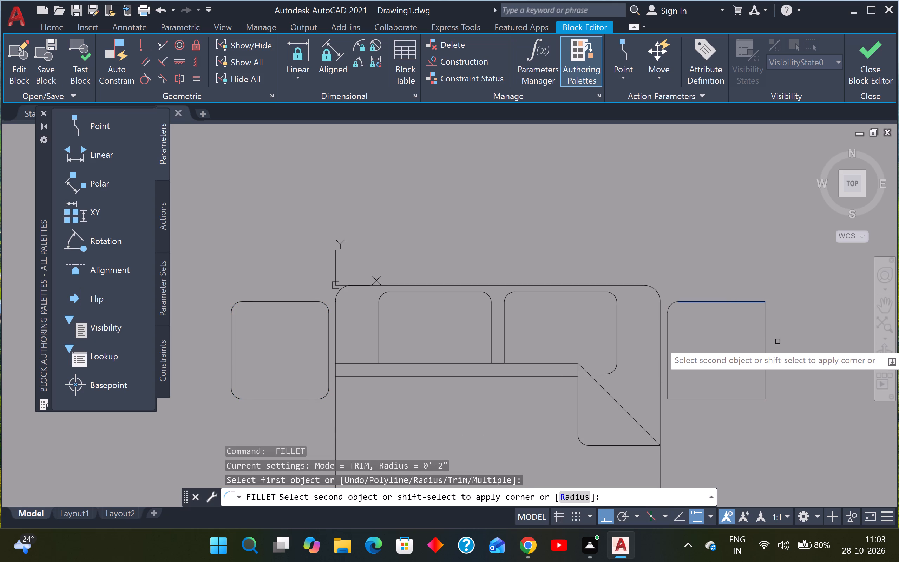
{"action": "left_click", "coordinate": [765, 336]}
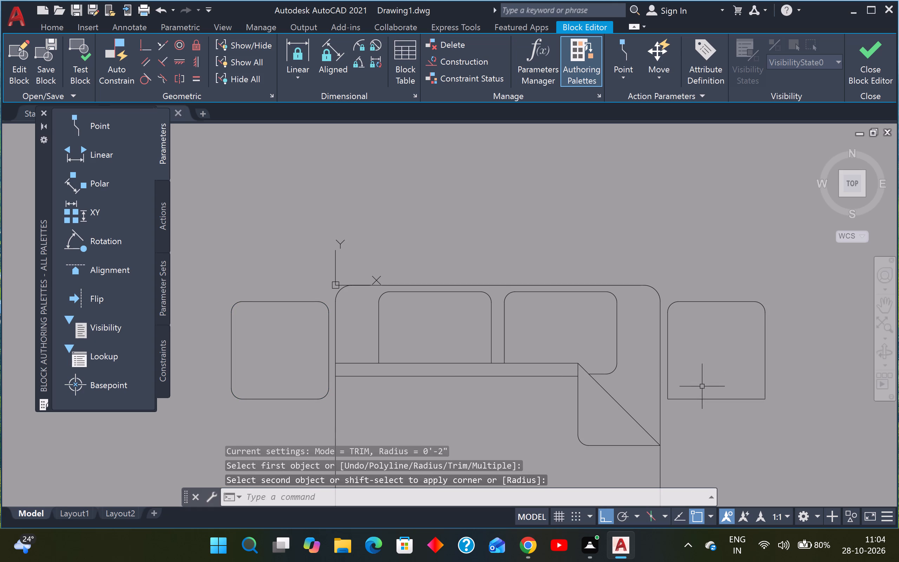
{"action": "key", "text": "space"}
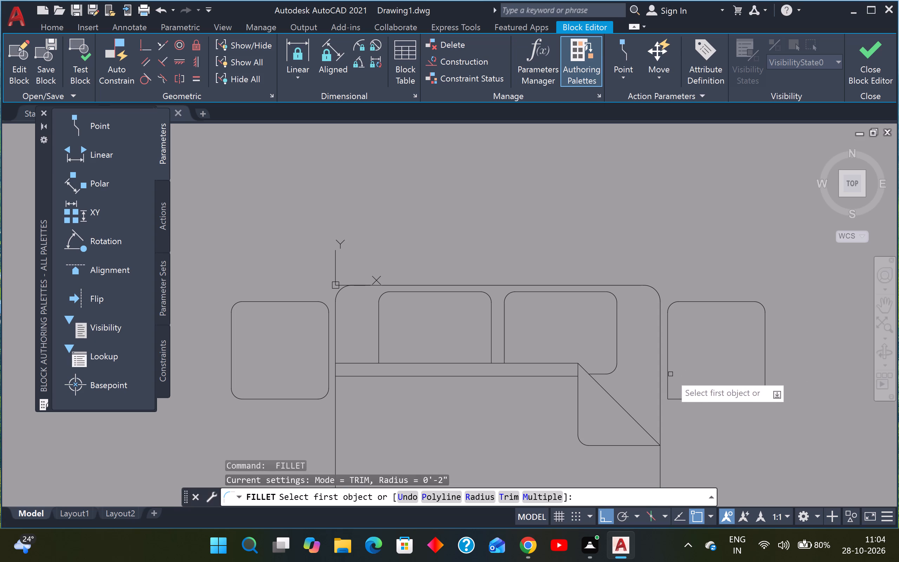
{"action": "left_click", "coordinate": [665, 374]}
{"action": "left_click", "coordinate": [670, 373]}
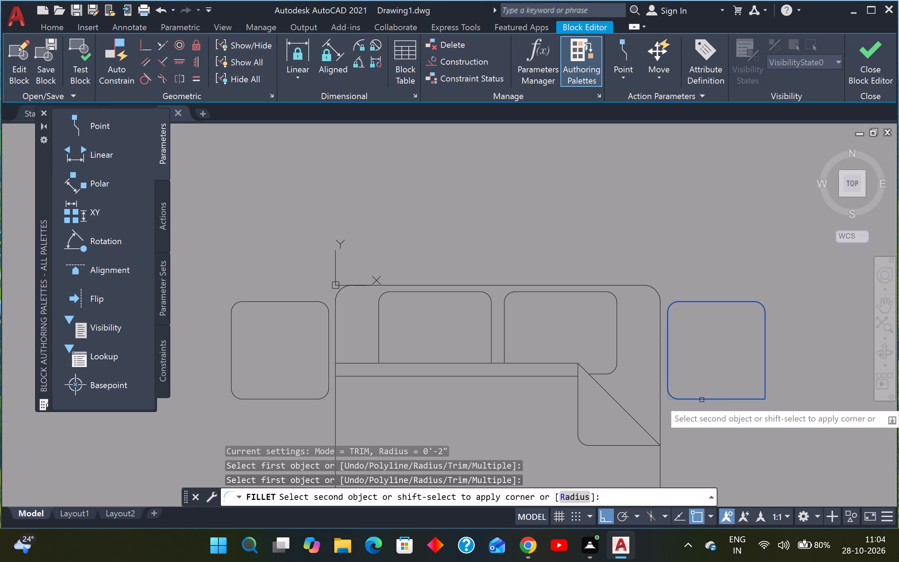
{"action": "left_click", "coordinate": [702, 400]}
{"action": "key", "text": "space"}
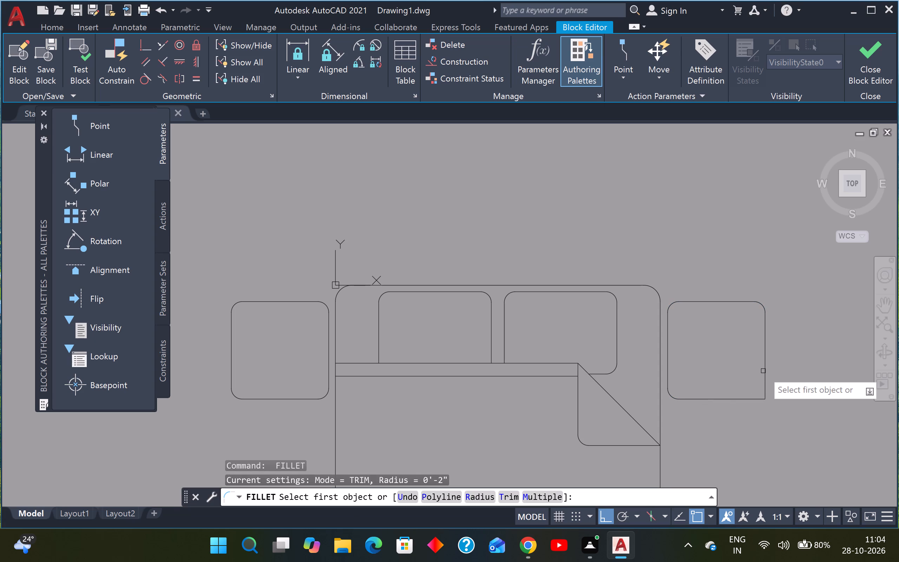
{"action": "left_click", "coordinate": [764, 370]}
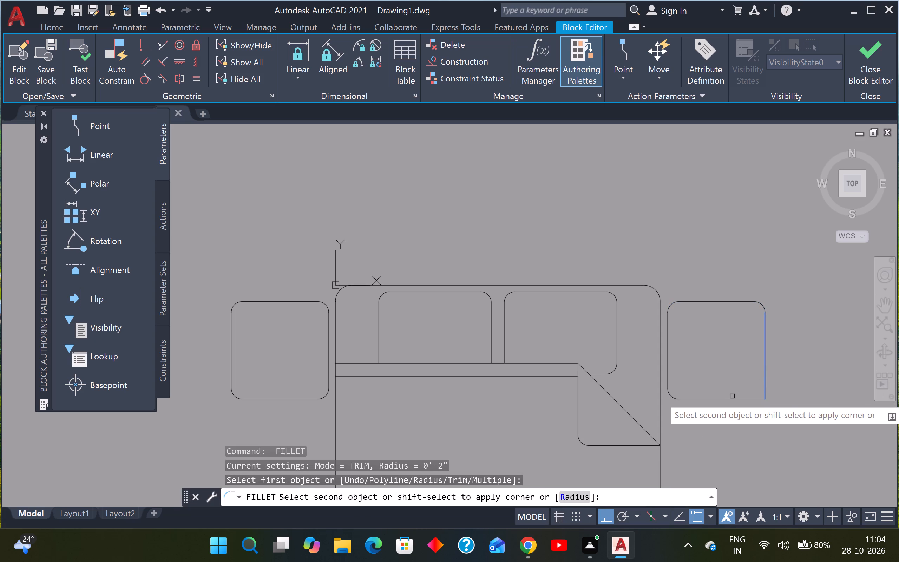
{"action": "left_click", "coordinate": [731, 401]}
Close the Block Editor and save the changes to the Bed - Queen block.
{"action": "scroll", "coordinate": [735, 390], "scroll_direction": "down", "scroll_amount": 3}
{"action": "scroll", "coordinate": [727, 418], "scroll_direction": "up", "scroll_amount": 2}
{"action": "middle_click_drag", "start_coordinate": [728, 417], "coordinate": [726, 417]}
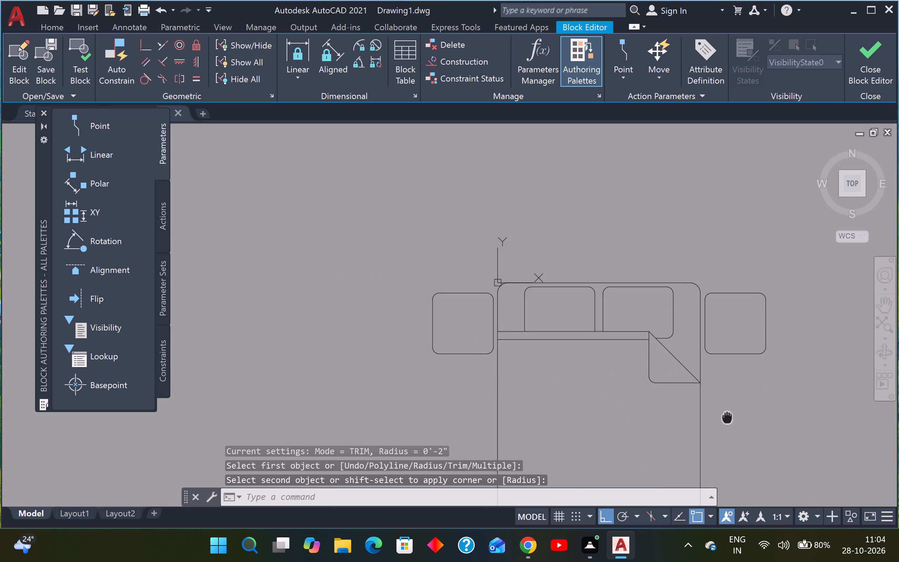
{"action": "middle_click_drag", "start_coordinate": [726, 417], "coordinate": [637, 378]}
{"action": "scroll", "coordinate": [636, 361], "scroll_direction": "down", "scroll_amount": 2}
{"action": "key", "text": "Escape"}
{"action": "key", "text": "Escape"}
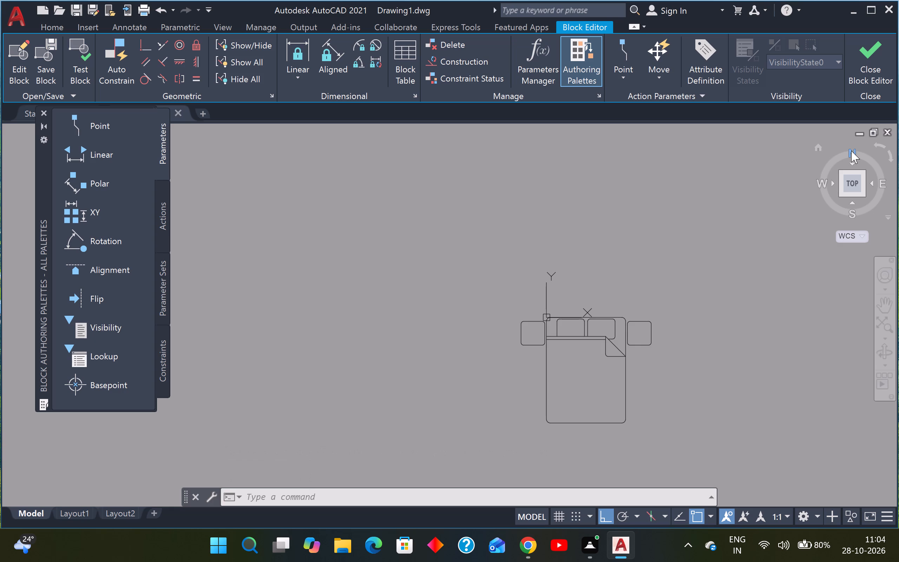
{"action": "left_click", "coordinate": [879, 70]}
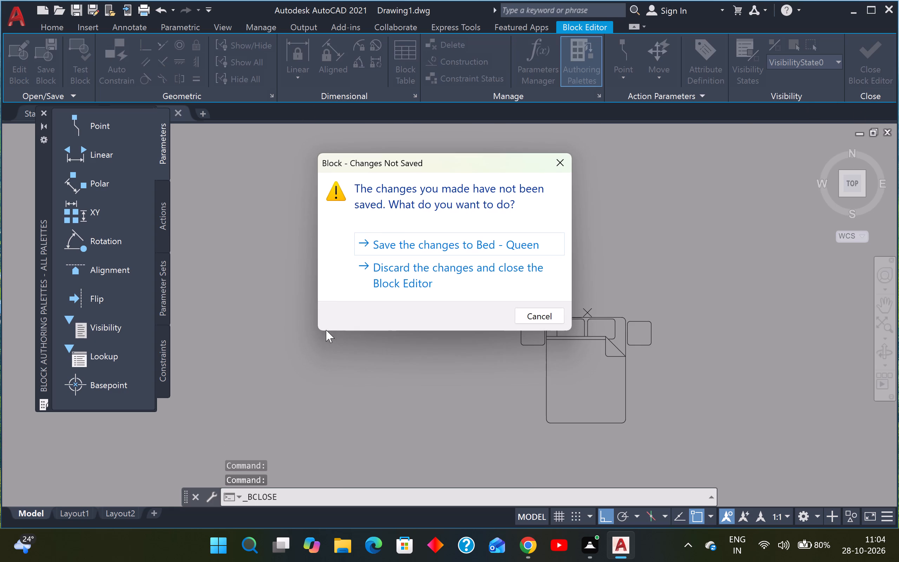
{"action": "left_click", "coordinate": [395, 249]}
Copy the queen bed block, with Ortho off, into the plan's upper-left bedroom, headboard against the upper window wall.
{"action": "scroll", "coordinate": [440, 270], "scroll_direction": "down", "scroll_amount": 2}
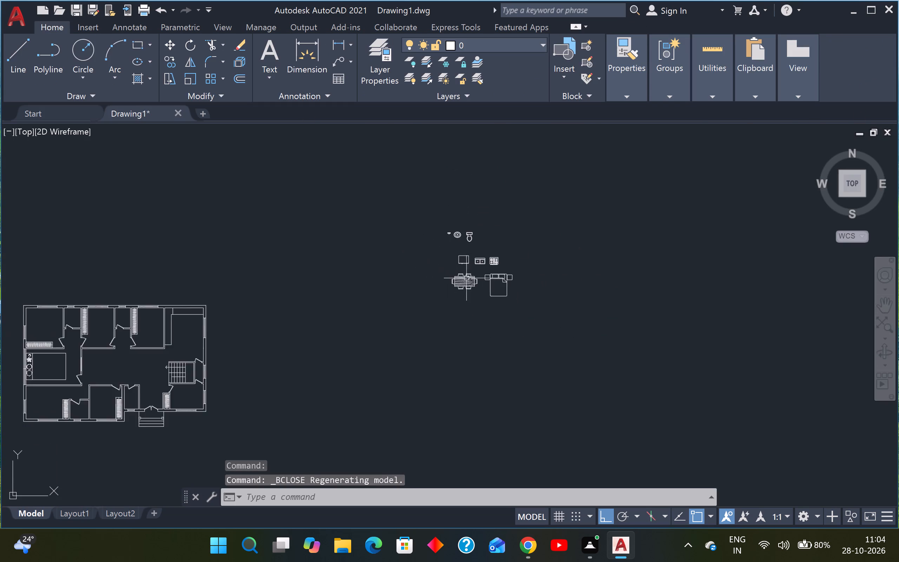
{"action": "scroll", "coordinate": [479, 274], "scroll_direction": "down", "scroll_amount": 1}
{"action": "scroll", "coordinate": [208, 301], "scroll_direction": "up", "scroll_amount": 2}
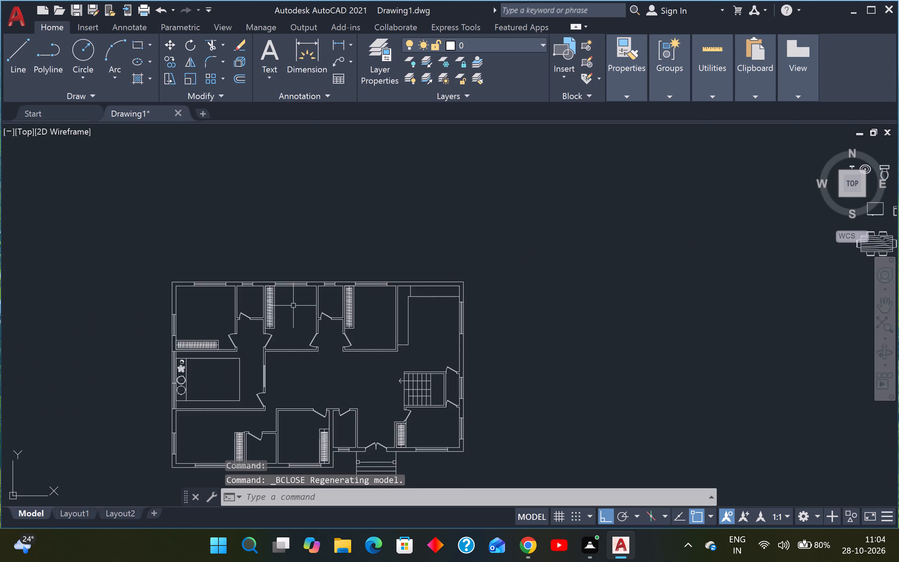
{"action": "scroll", "coordinate": [309, 307], "scroll_direction": "down", "scroll_amount": 2}
{"action": "scroll", "coordinate": [582, 287], "scroll_direction": "up", "scroll_amount": 2}
{"action": "scroll", "coordinate": [545, 294], "scroll_direction": "up", "scroll_amount": 2}
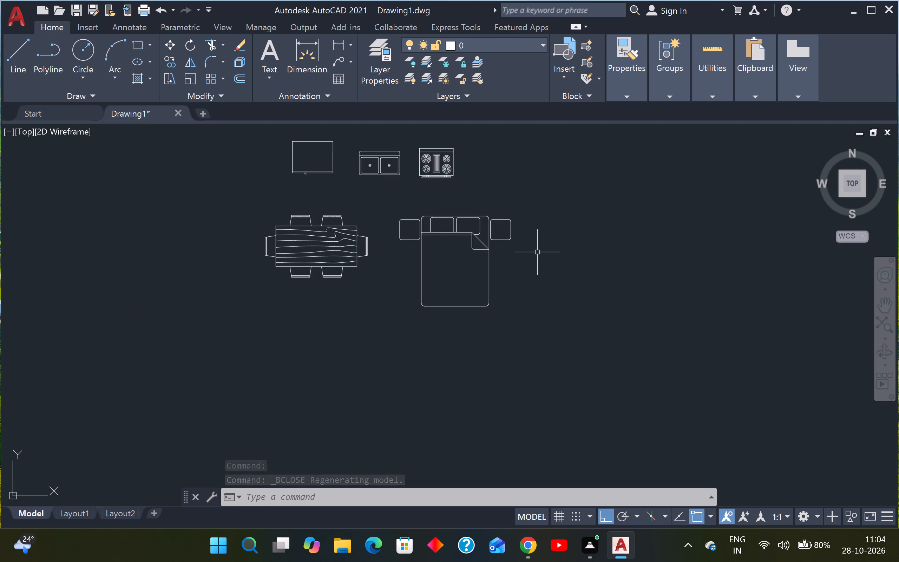
{"action": "left_click", "coordinate": [530, 183]}
{"action": "left_click_drag", "start_coordinate": [387, 337], "coordinate": [391, 329]}
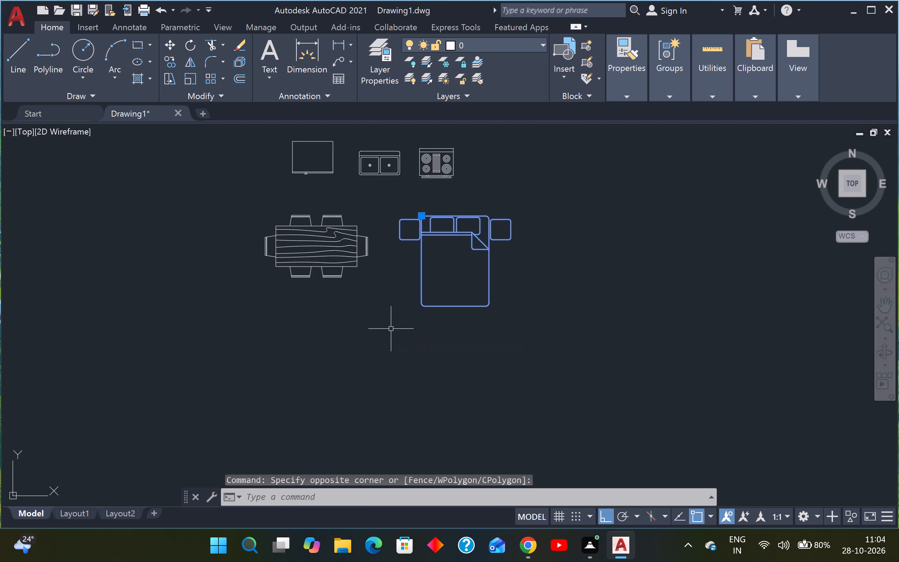
{"action": "type", "text": "CO"}
{"action": "key", "text": "Return"}
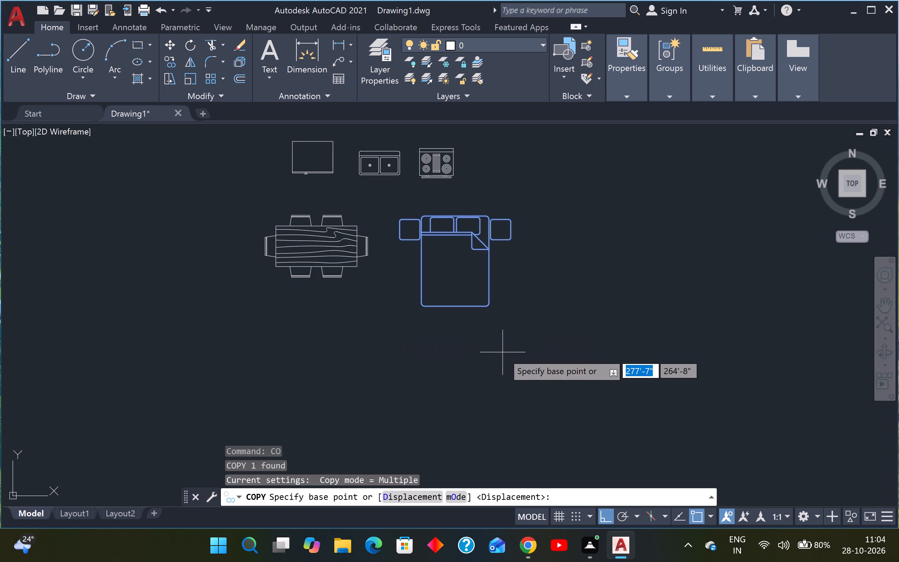
{"action": "left_click", "coordinate": [457, 270]}
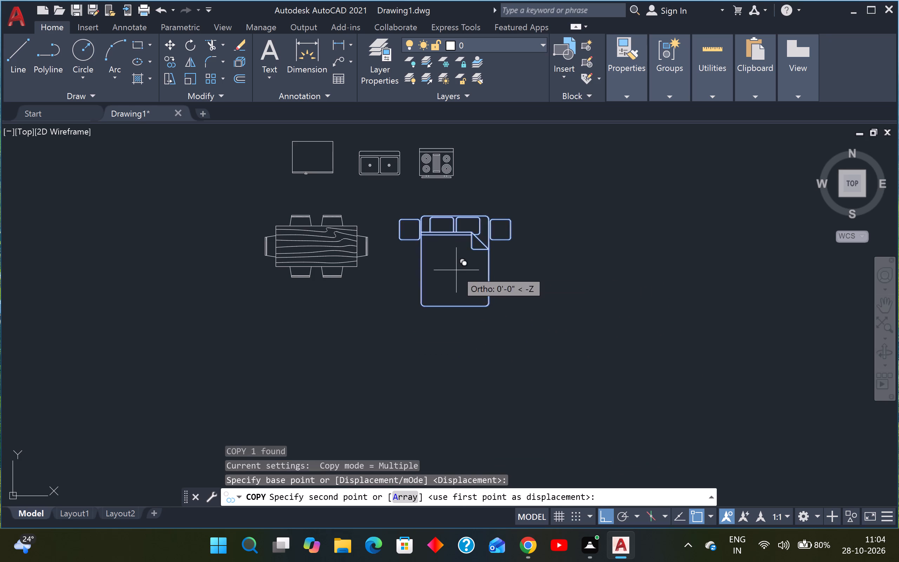
{"action": "scroll", "coordinate": [453, 272], "scroll_direction": "down", "scroll_amount": 3}
{"action": "middle_click_drag", "start_coordinate": [414, 304], "coordinate": [714, 344]}
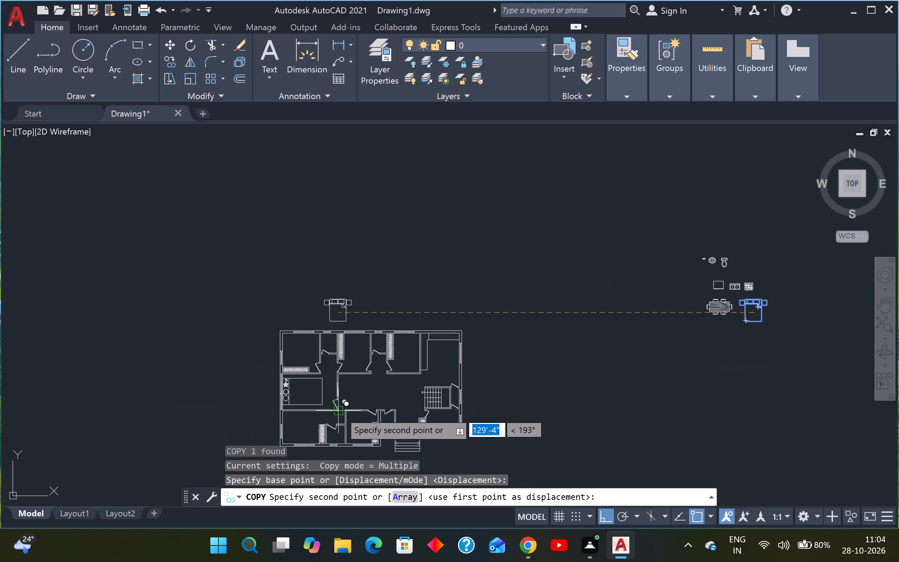
{"action": "key", "text": "F8"}
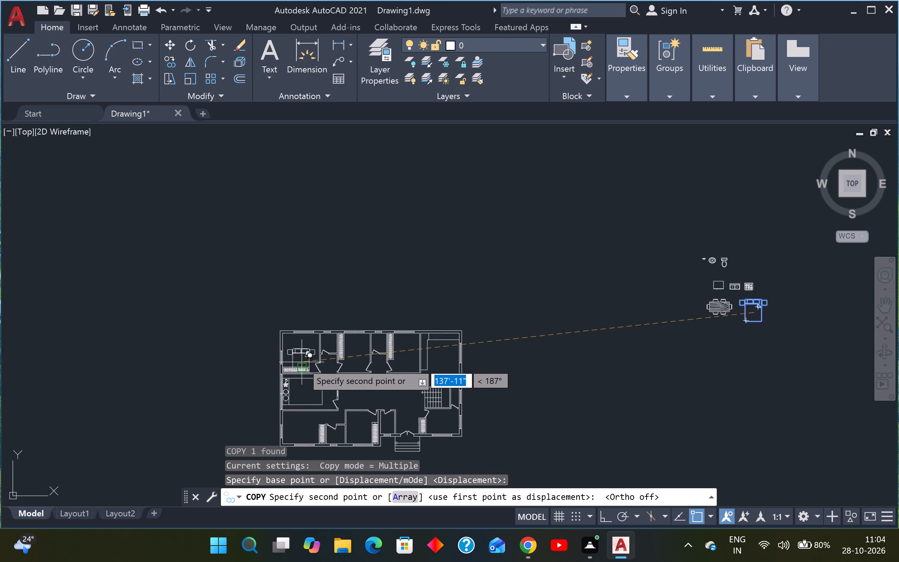
{"action": "scroll", "coordinate": [302, 362], "scroll_direction": "up", "scroll_amount": 3}
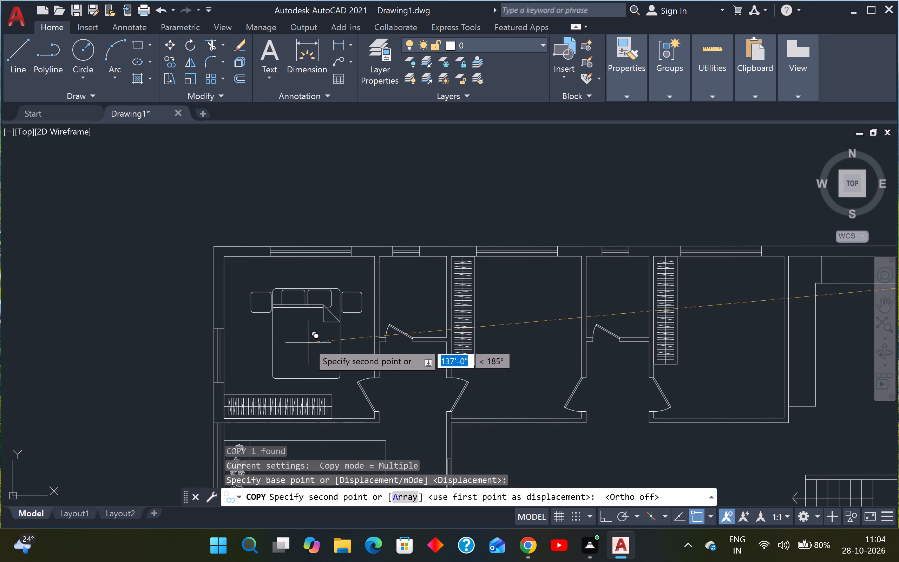
{"action": "scroll", "coordinate": [308, 337], "scroll_direction": "up", "scroll_amount": 1}
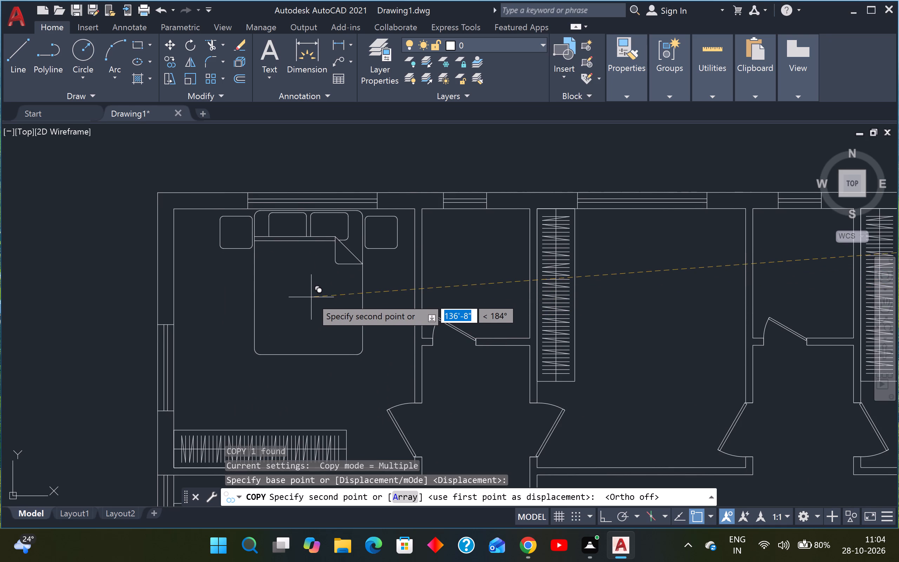
{"action": "left_click", "coordinate": [314, 298]}
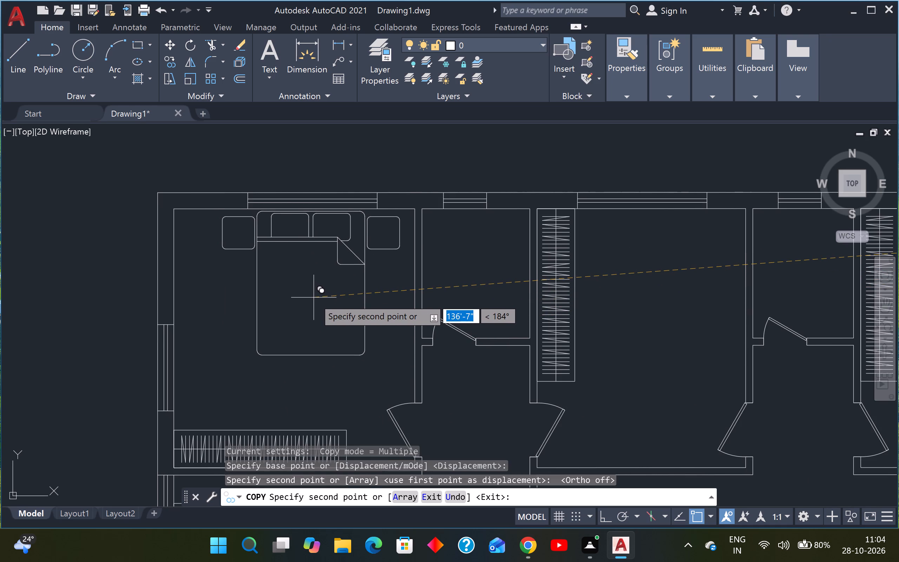
Place another copy of the queen bed in the rightmost upper bedroom, headboard near the window wall between wardrobe and right wall.
{"action": "scroll", "coordinate": [319, 300], "scroll_direction": "down", "scroll_amount": 1}
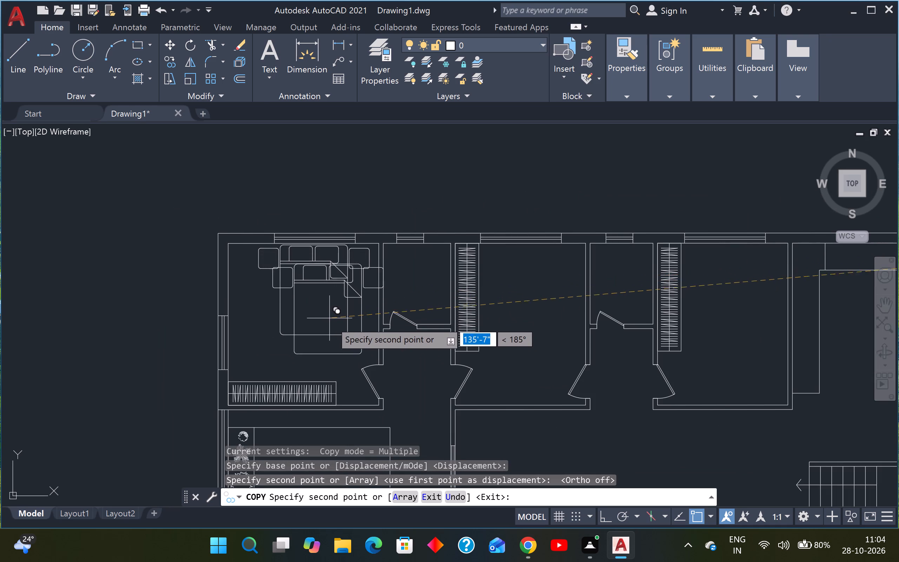
{"action": "scroll", "coordinate": [357, 341], "scroll_direction": "down", "scroll_amount": 3}
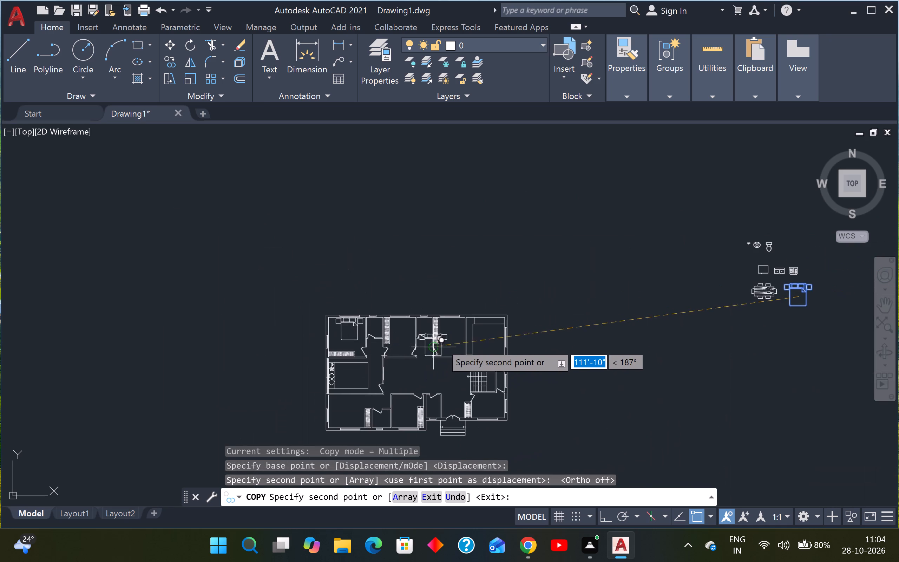
{"action": "scroll", "coordinate": [447, 337], "scroll_direction": "up", "scroll_amount": 4}
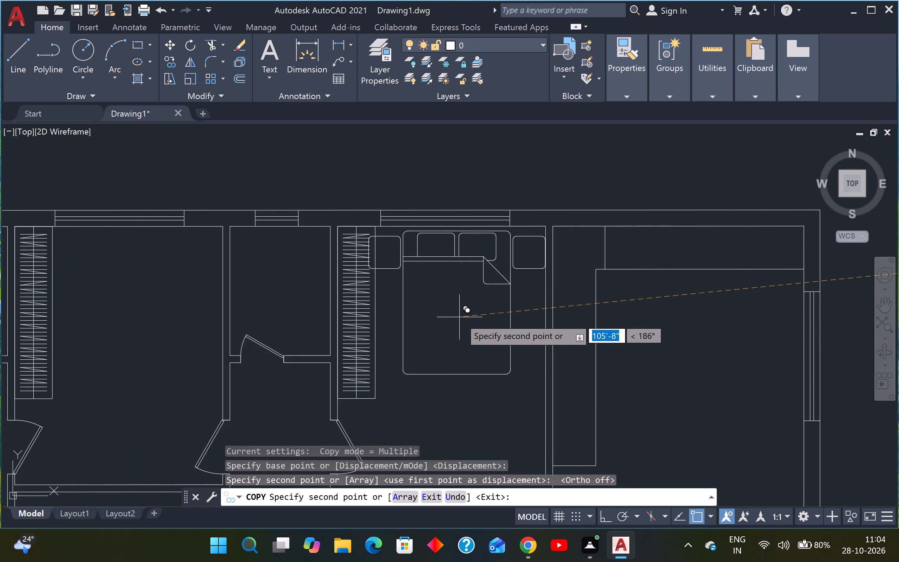
{"action": "left_click", "coordinate": [458, 318]}
{"action": "key", "text": "Escape"}
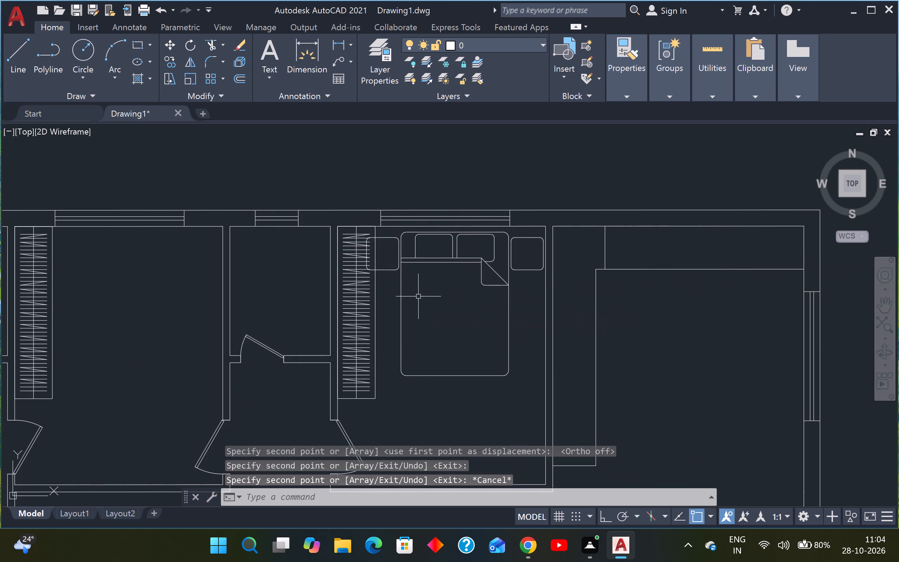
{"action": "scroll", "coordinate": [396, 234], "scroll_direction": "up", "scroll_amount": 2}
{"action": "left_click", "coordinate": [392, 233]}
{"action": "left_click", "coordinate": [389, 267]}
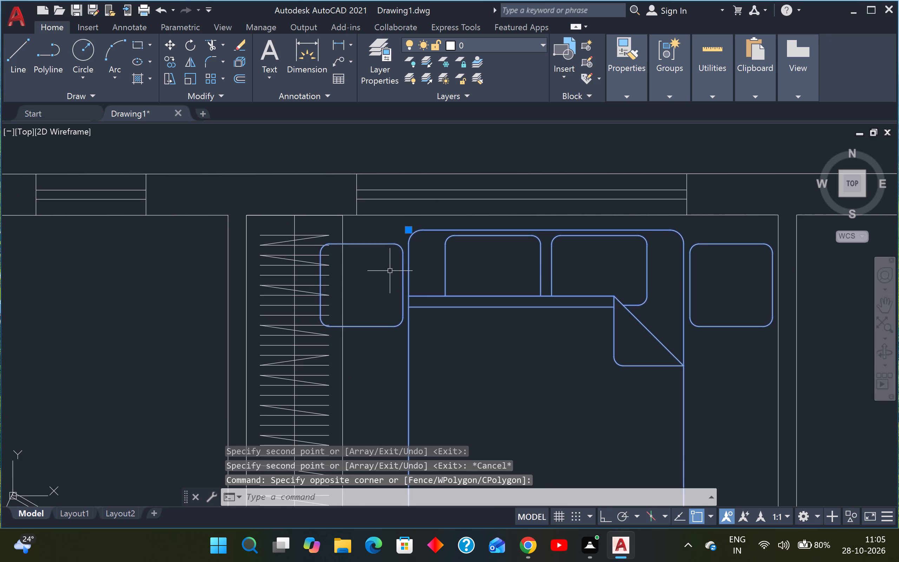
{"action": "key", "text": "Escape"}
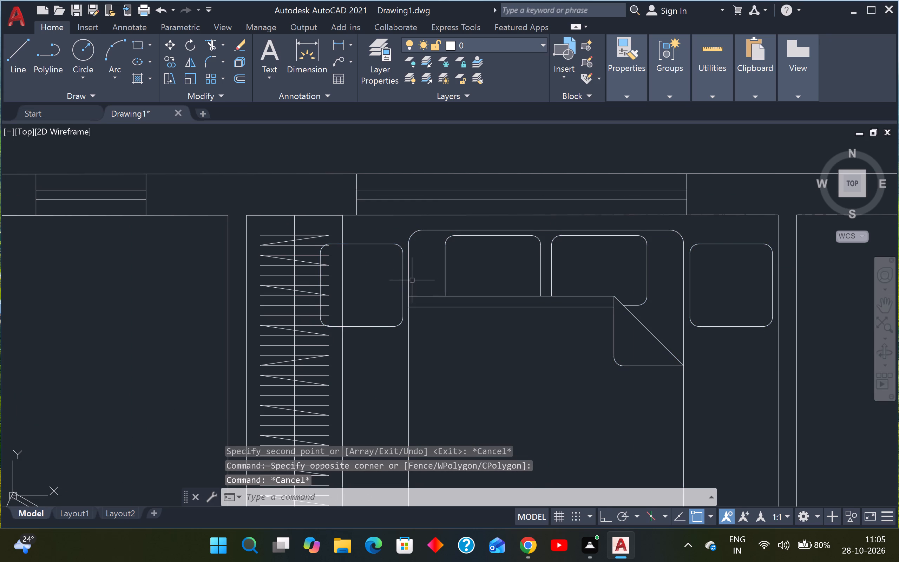
Edit the Bed - Queen block to erase the nightstand on the bed's left side, saving the block changes.
{"action": "double_click", "coordinate": [410, 280]}
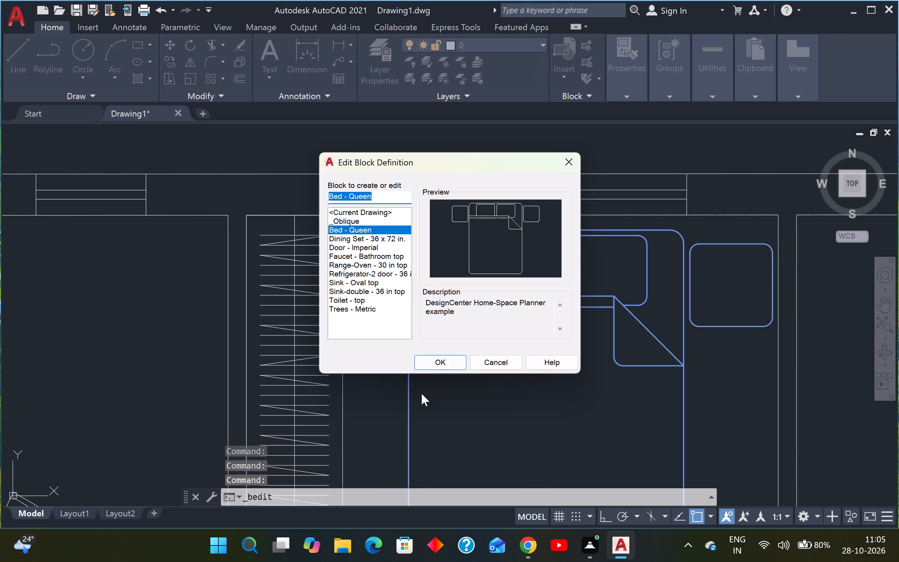
{"action": "left_click", "coordinate": [434, 364]}
{"action": "left_click", "coordinate": [302, 181]}
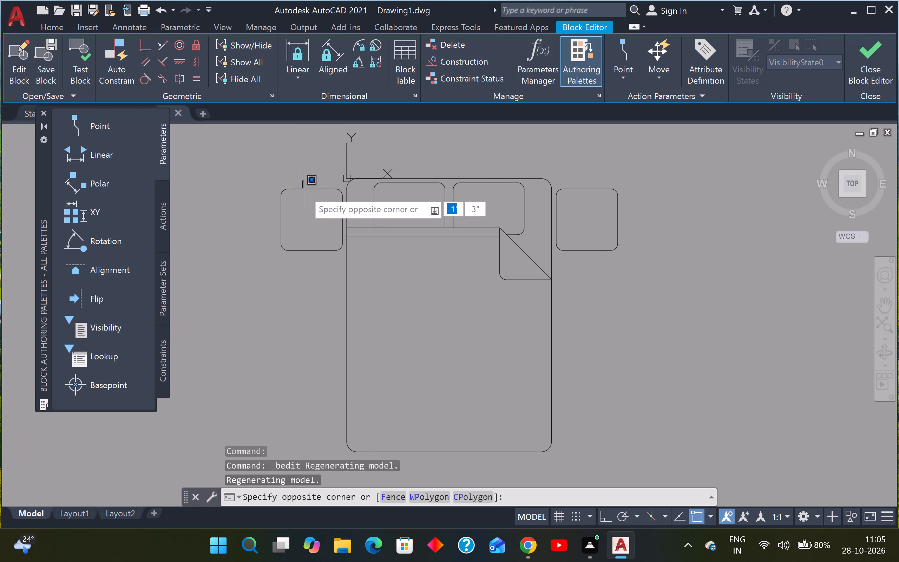
{"action": "left_click", "coordinate": [304, 192]}
{"action": "left_click_drag", "start_coordinate": [320, 166], "coordinate": [315, 183]}
{"action": "left_click", "coordinate": [286, 224]}
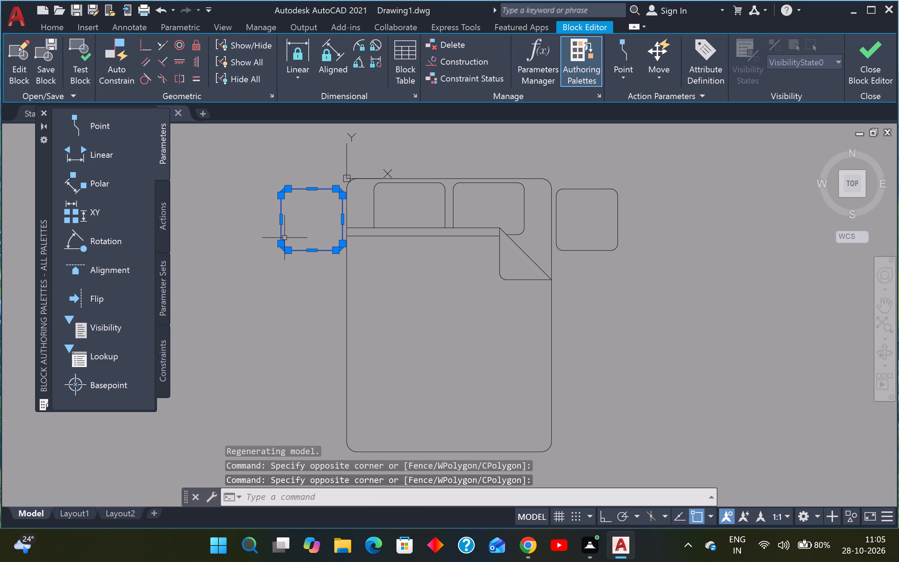
{"action": "type", "text": "E"}
{"action": "key", "text": "space"}
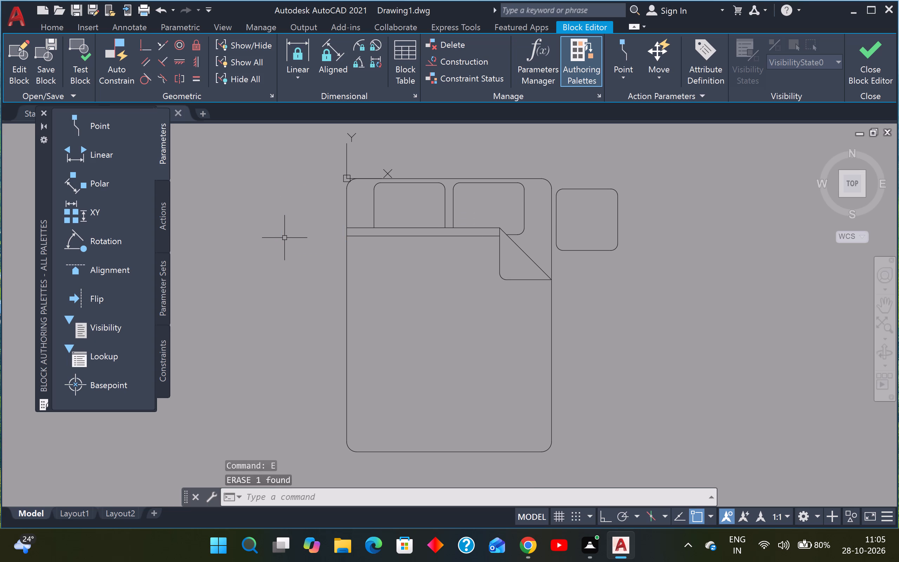
{"action": "left_click", "coordinate": [866, 58]}
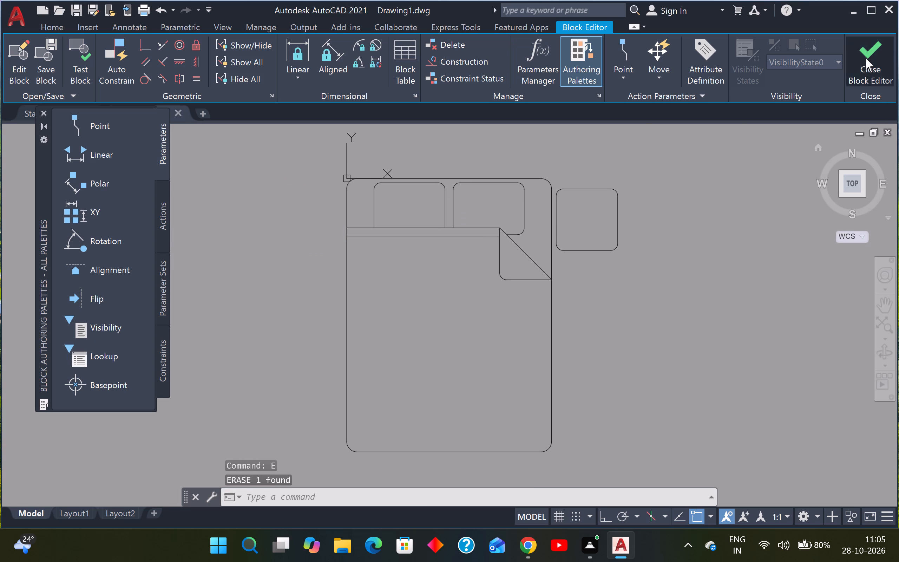
{"action": "left_click", "coordinate": [436, 247]}
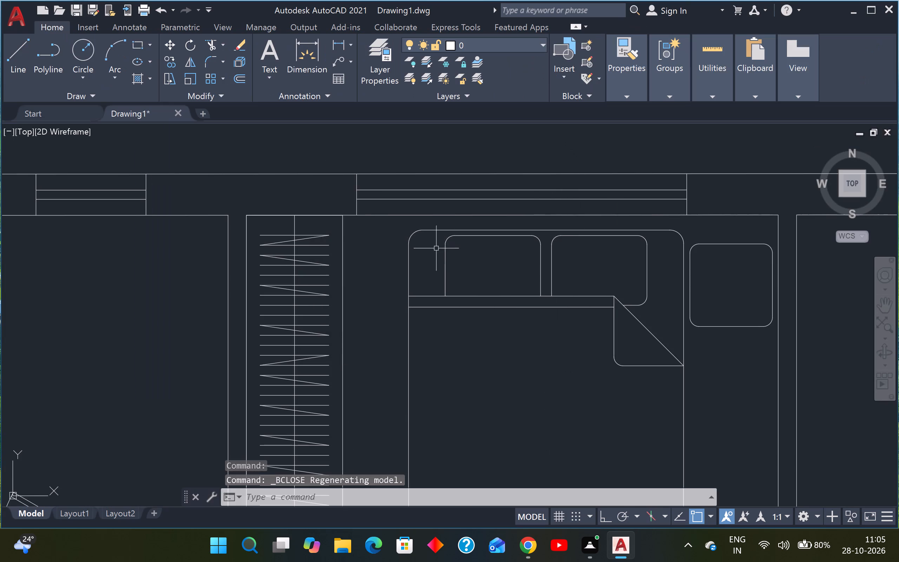
Draw a 1'-6" by 1'-6" rectangle as a nightstand left of the bed in the plan's upper-left bedroom.
{"action": "scroll", "coordinate": [439, 257], "scroll_direction": "down", "scroll_amount": 2}
{"action": "scroll", "coordinate": [425, 290], "scroll_direction": "down", "scroll_amount": 2}
{"action": "scroll", "coordinate": [140, 284], "scroll_direction": "up", "scroll_amount": 1}
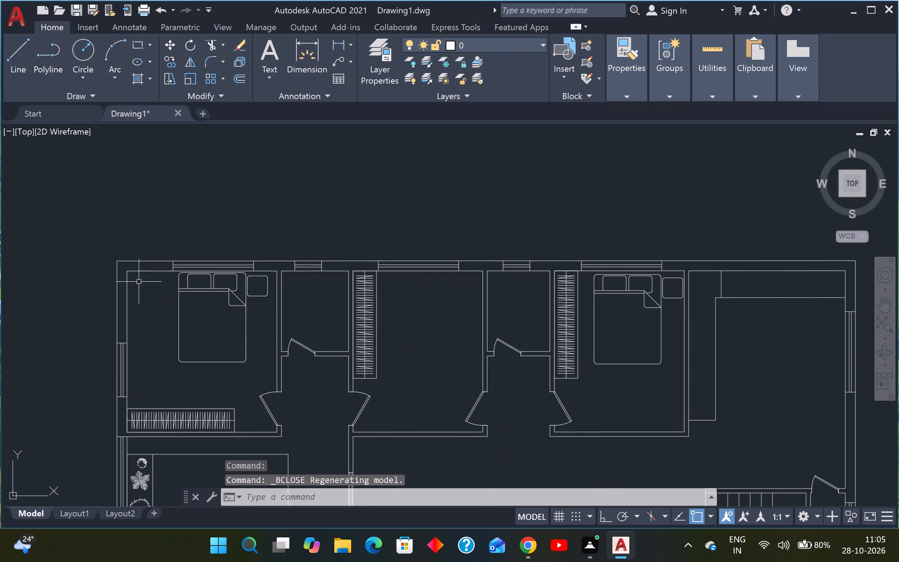
{"action": "scroll", "coordinate": [171, 279], "scroll_direction": "up", "scroll_amount": 1}
{"action": "key", "text": "r"}
{"action": "key", "text": "e"}
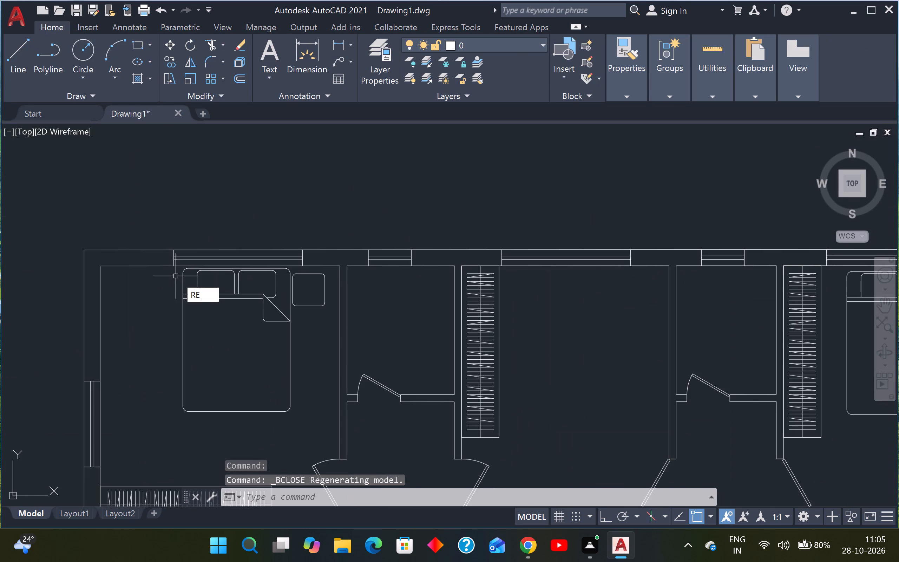
{"action": "key", "text": "c"}
{"action": "key", "text": "space"}
{"action": "scroll", "coordinate": [176, 275], "scroll_direction": "up", "scroll_amount": 3}
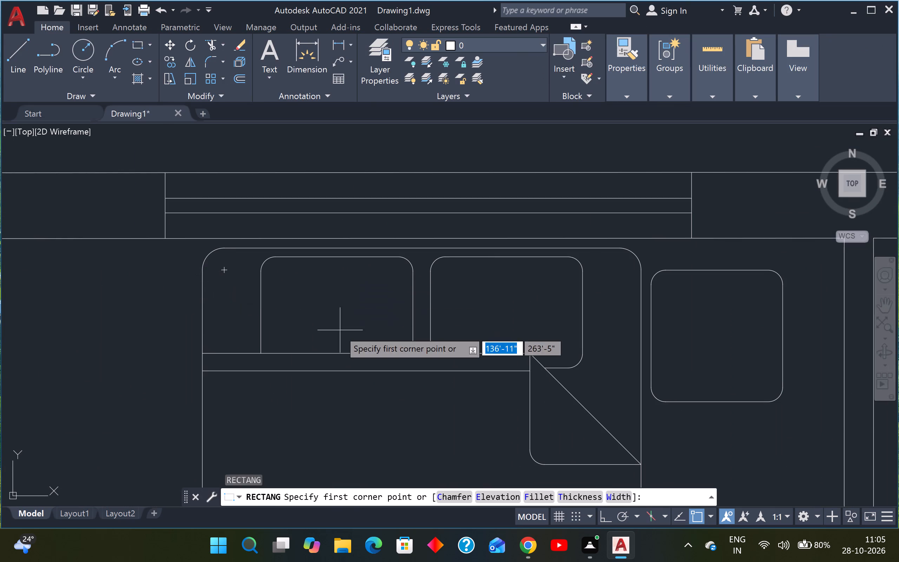
{"action": "left_click", "coordinate": [192, 268]}
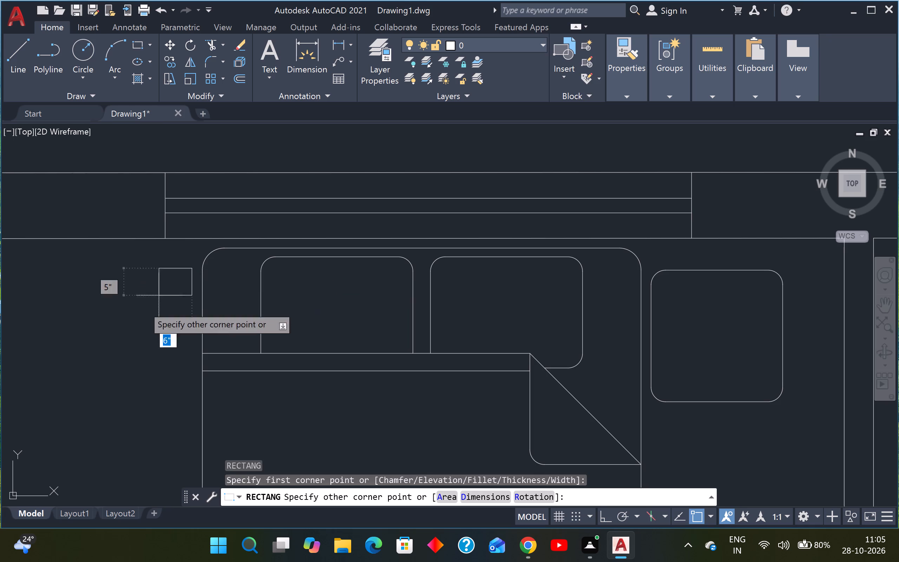
{"action": "scroll", "coordinate": [62, 341], "scroll_direction": "down", "scroll_amount": 2}
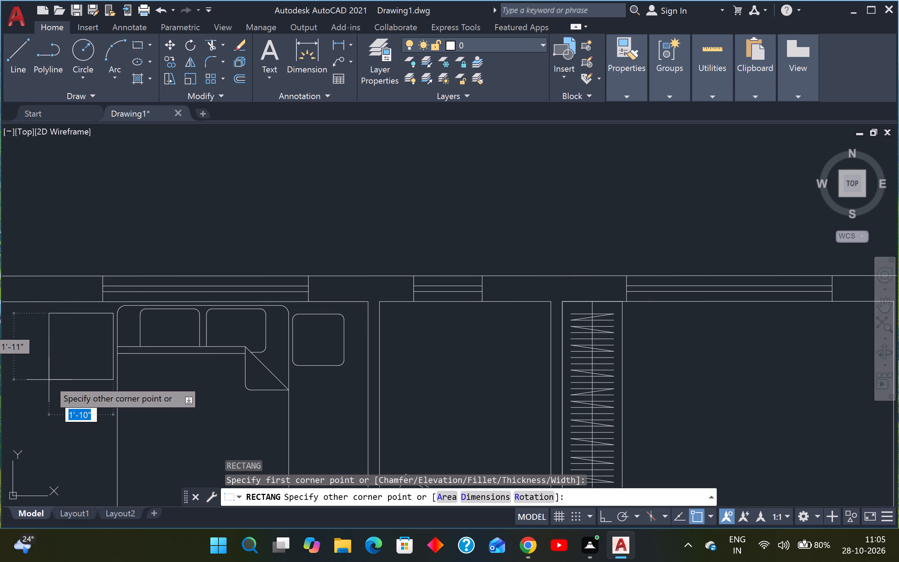
{"action": "type", "text": "1'"}
{"action": "type", "text": "6\""}
{"action": "key", "text": "Tab"}
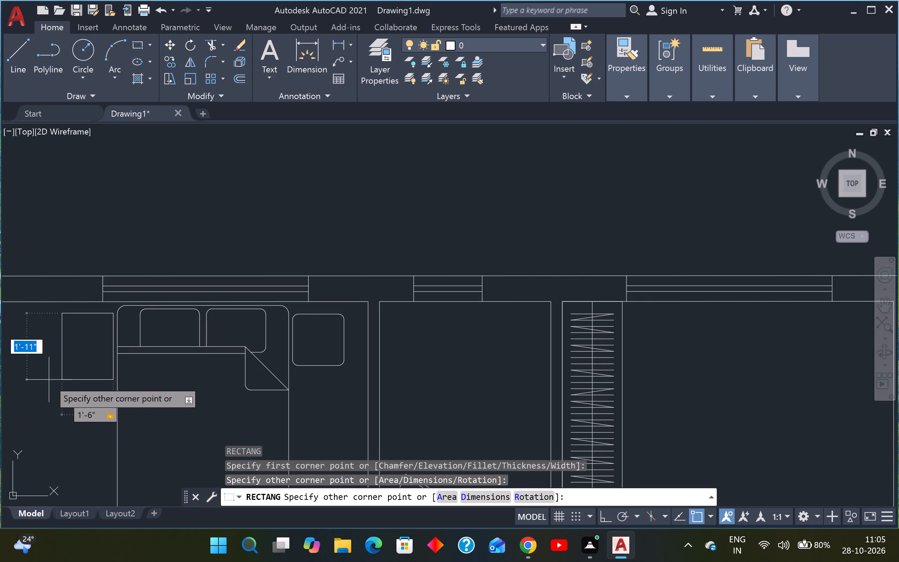
{"action": "type", "text": "1'"}
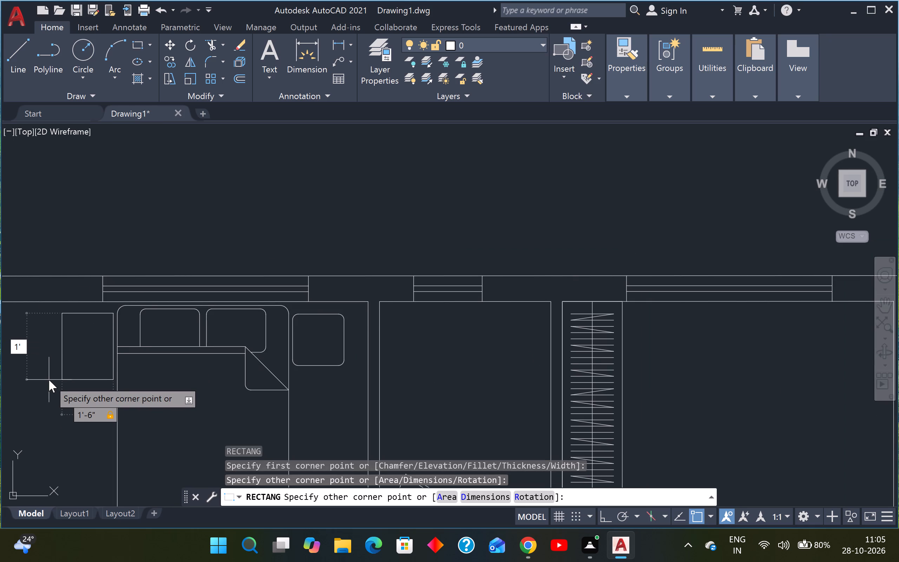
{"action": "key", "text": "6"}
{"action": "key", "text": "Return"}
{"action": "key", "text": "Escape"}
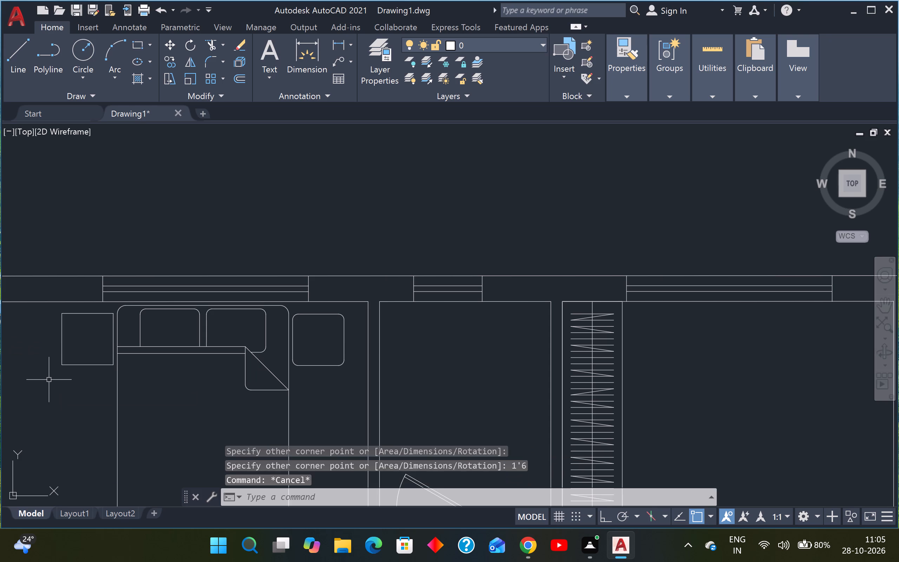
Fillet all four corners of the new nightstand rectangle with the 2" radius.
{"action": "key", "text": "f"}
{"action": "key", "text": "space"}
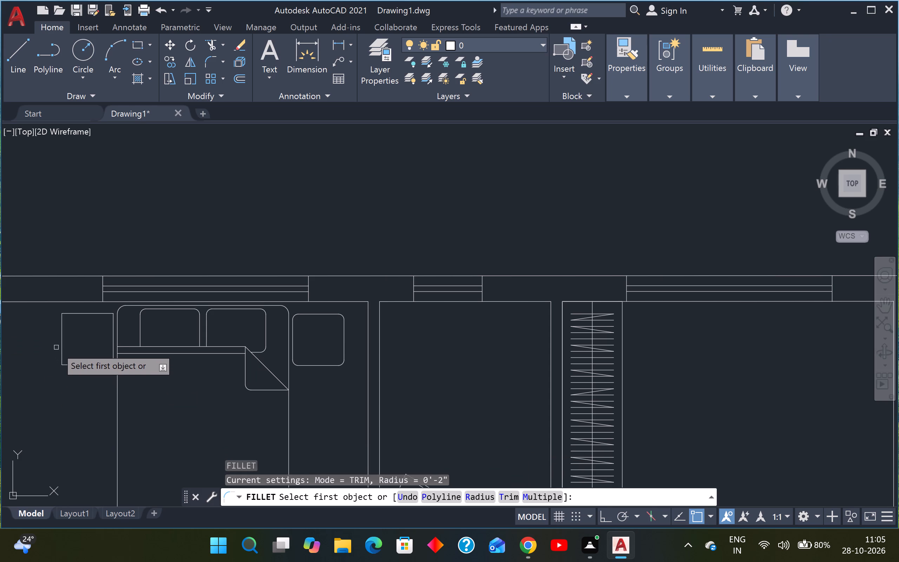
{"action": "left_click", "coordinate": [61, 337]}
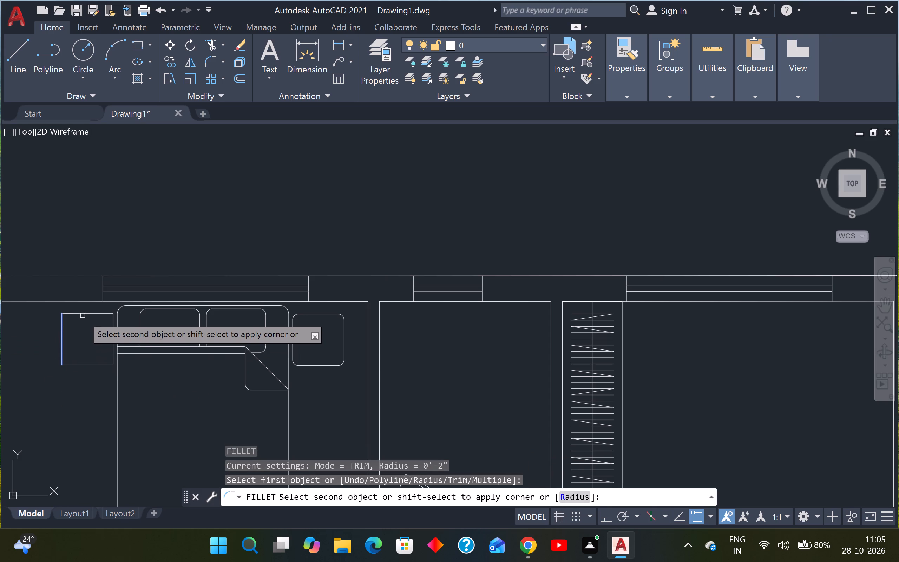
{"action": "left_click", "coordinate": [84, 315]}
{"action": "key", "text": "space"}
{"action": "scroll", "coordinate": [85, 316], "scroll_direction": "up", "scroll_amount": 2}
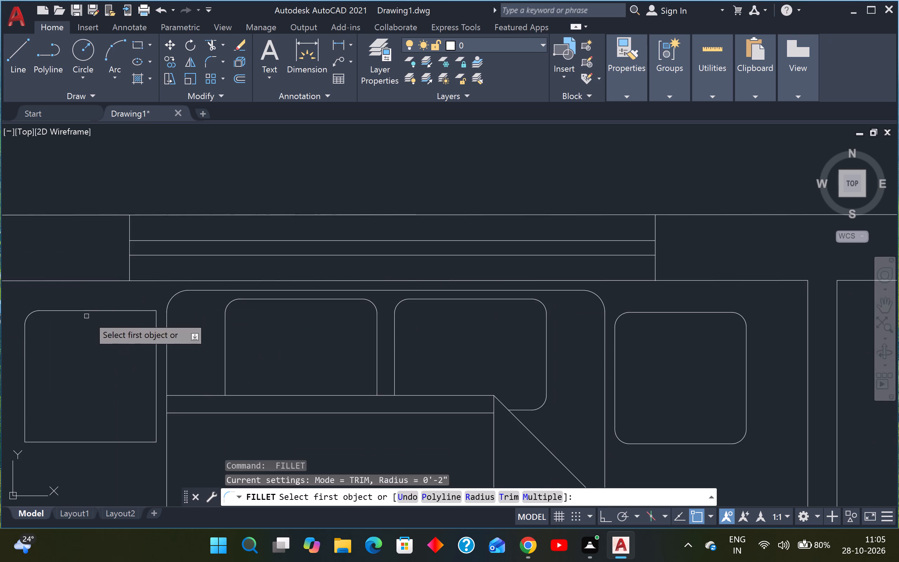
{"action": "left_click", "coordinate": [113, 312]}
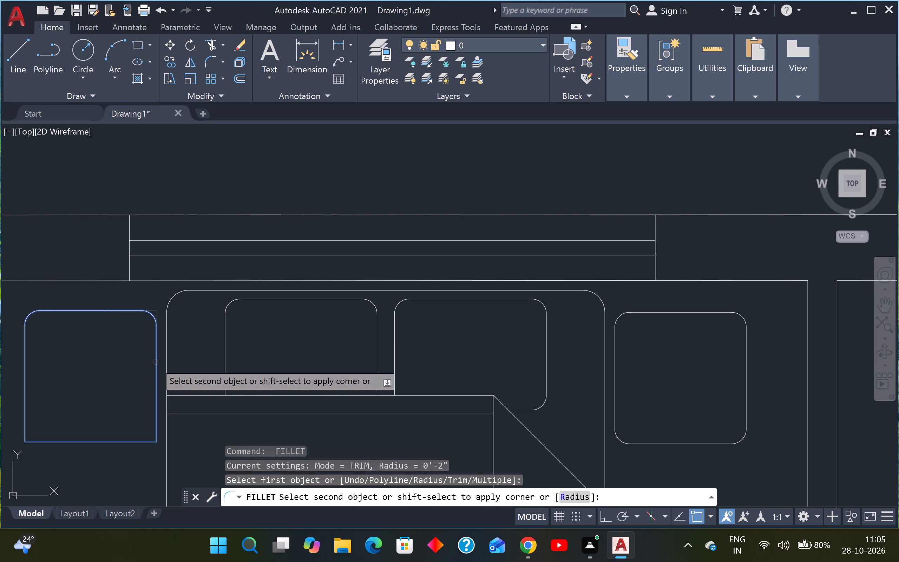
{"action": "left_click", "coordinate": [155, 361]}
{"action": "key", "text": "space"}
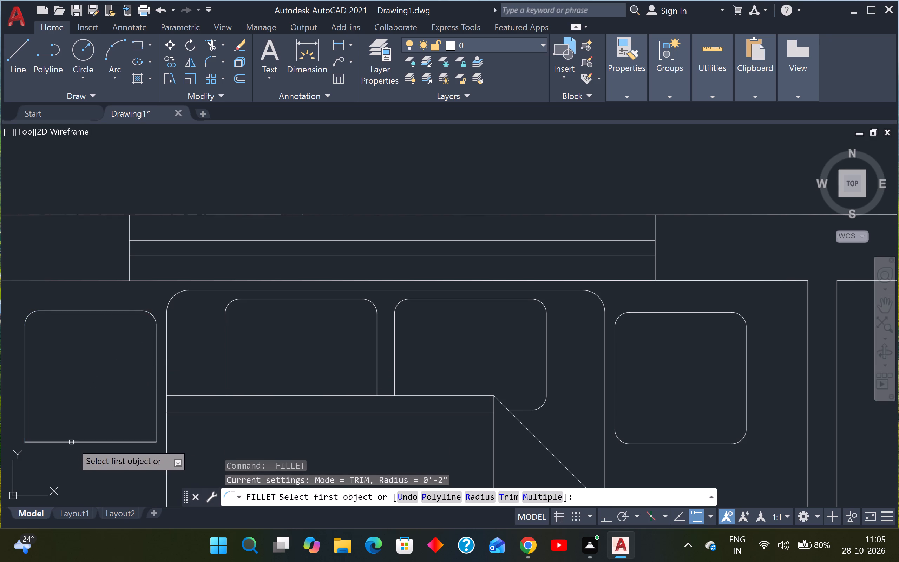
{"action": "left_click", "coordinate": [71, 442]}
{"action": "left_click", "coordinate": [157, 387]}
{"action": "key", "text": "space"}
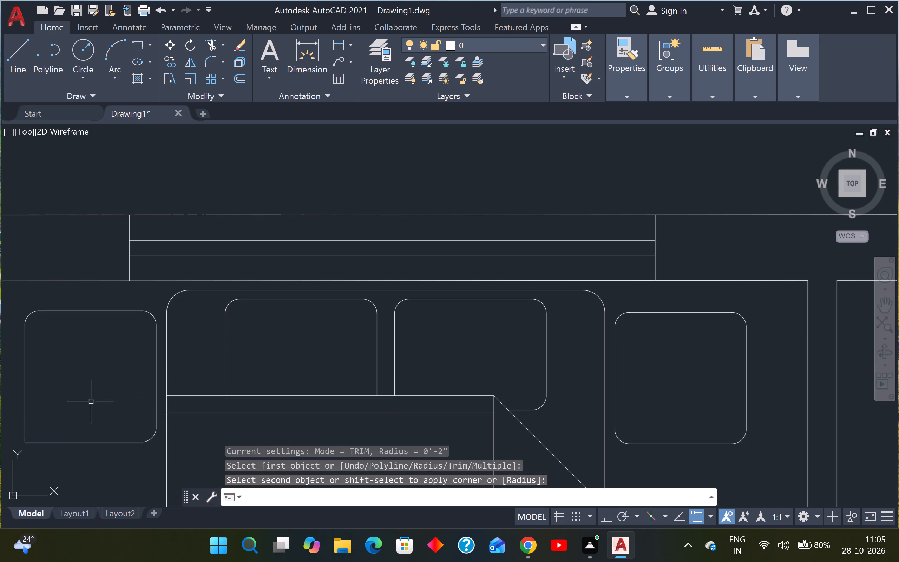
{"action": "left_click", "coordinate": [24, 398]}
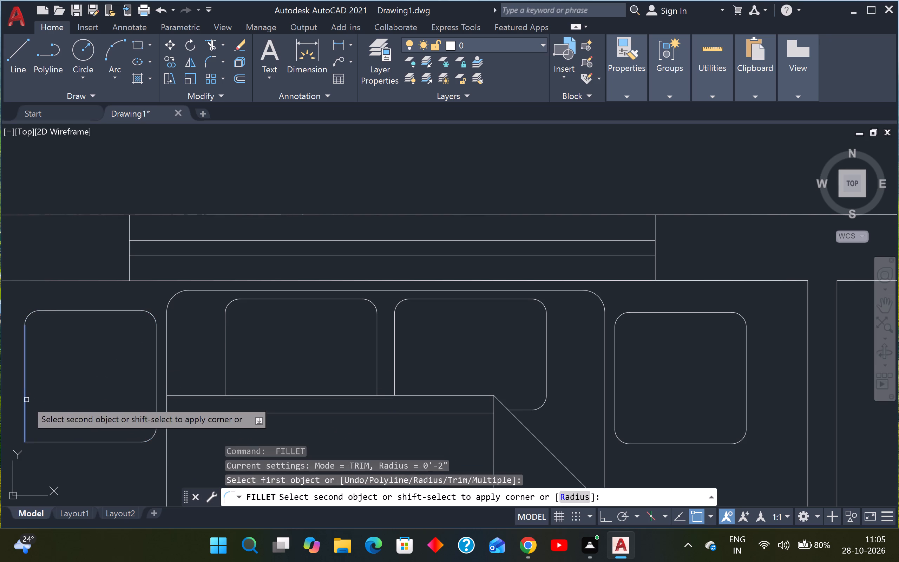
{"action": "left_click", "coordinate": [50, 442]}
{"action": "scroll", "coordinate": [70, 426], "scroll_direction": "down", "scroll_amount": 4}
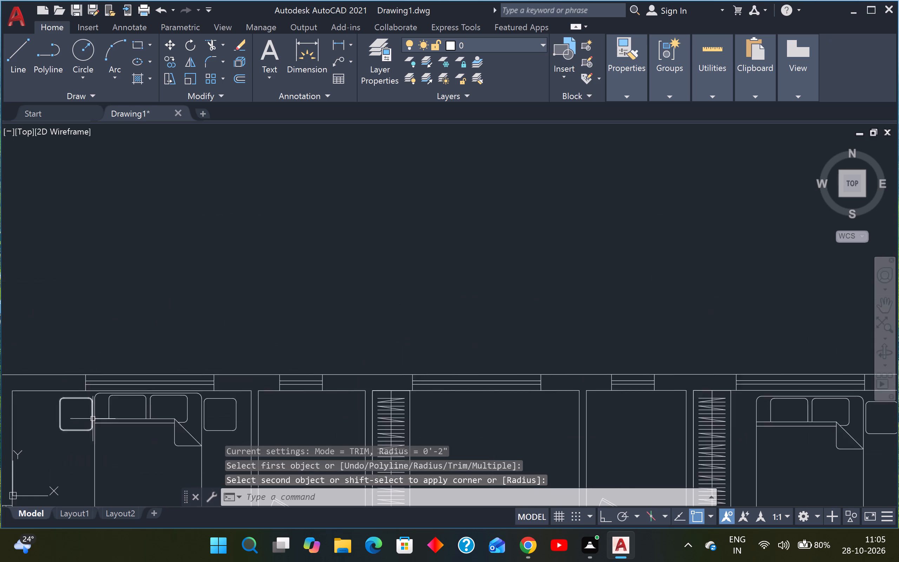
{"action": "scroll", "coordinate": [93, 419], "scroll_direction": "down", "scroll_amount": 2}
{"action": "middle_click_drag", "start_coordinate": [108, 439], "coordinate": [174, 358]}
{"action": "scroll", "coordinate": [203, 344], "scroll_direction": "down", "scroll_amount": 1}
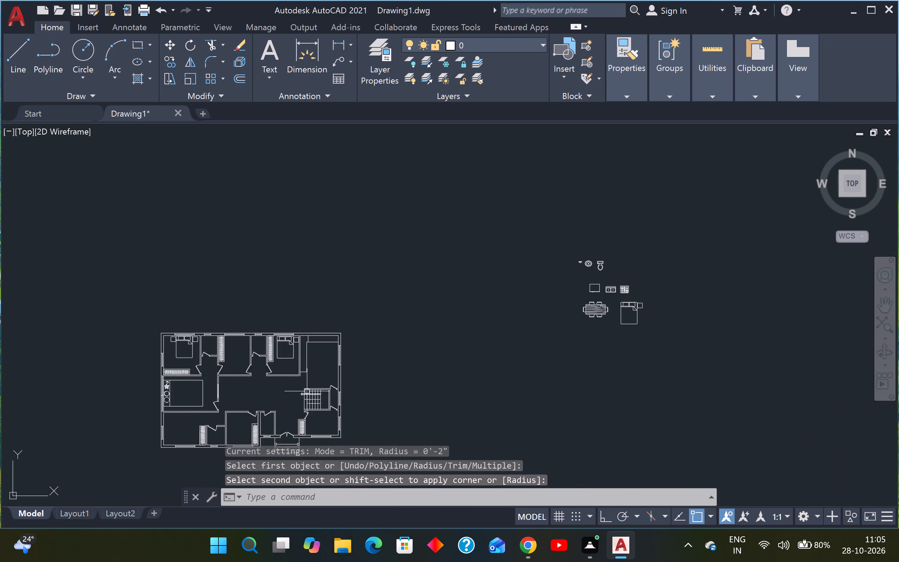
{"action": "middle_click_drag", "start_coordinate": [264, 394], "coordinate": [281, 362]}
{"action": "key", "text": "Escape"}
{"action": "key", "text": "Escape"}
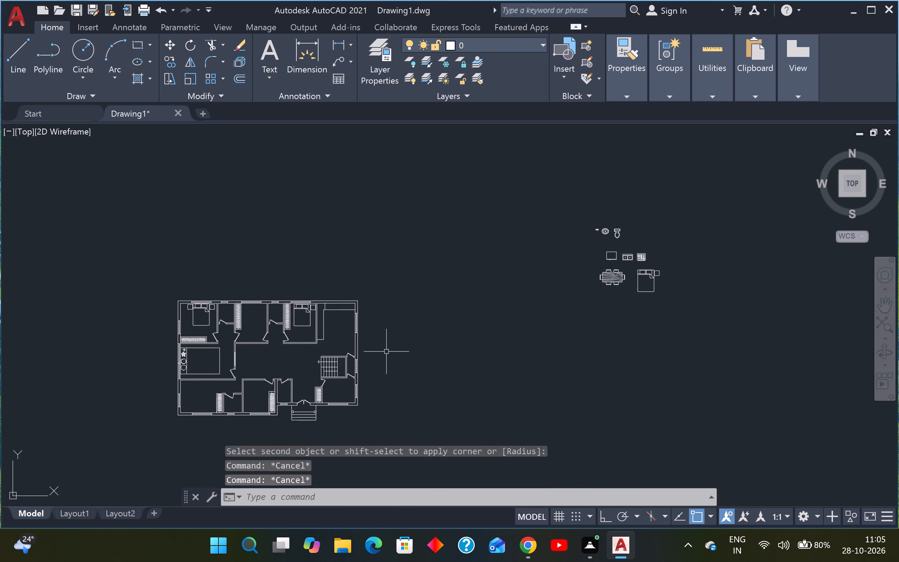
Rotate the spare queen bed block outside the plan by 180° about its nightstand's outer top corner, with Ortho on.
{"action": "scroll", "coordinate": [251, 394], "scroll_direction": "up", "scroll_amount": 1}
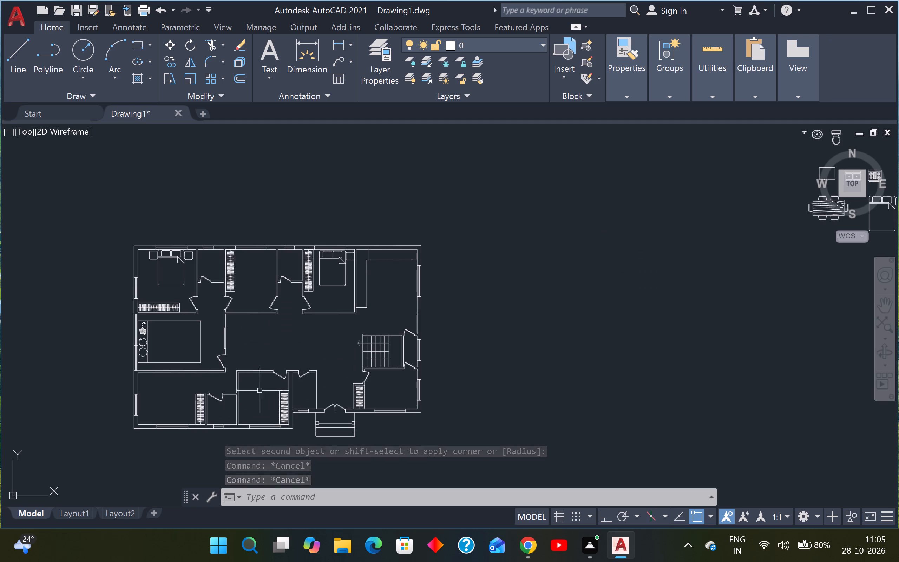
{"action": "scroll", "coordinate": [263, 388], "scroll_direction": "down", "scroll_amount": 2}
{"action": "scroll", "coordinate": [535, 307], "scroll_direction": "up", "scroll_amount": 3}
{"action": "scroll", "coordinate": [475, 331], "scroll_direction": "up", "scroll_amount": 2}
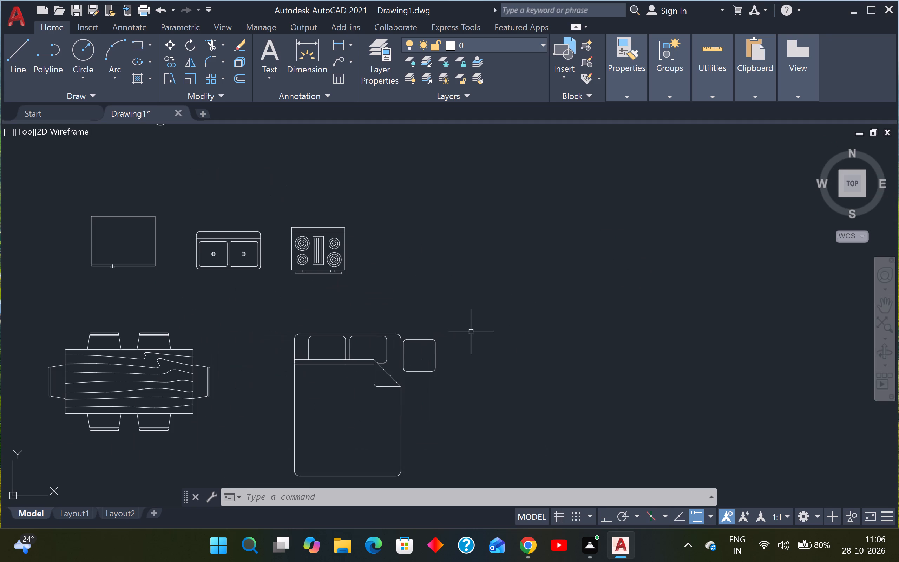
{"action": "left_click_drag", "start_coordinate": [467, 325], "coordinate": [453, 330]}
{"action": "left_click", "coordinate": [267, 388]}
{"action": "type", "text": "ERI"}
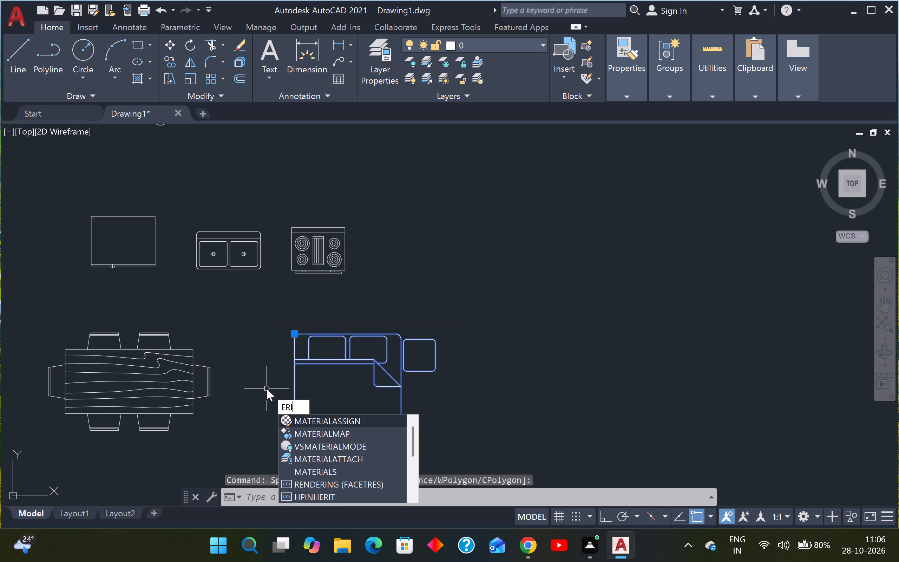
{"action": "key", "text": "BackSpace"}
{"action": "key", "text": "BackSpace"}
{"action": "left_click", "coordinate": [267, 388]}
{"action": "key", "text": "BackSpace"}
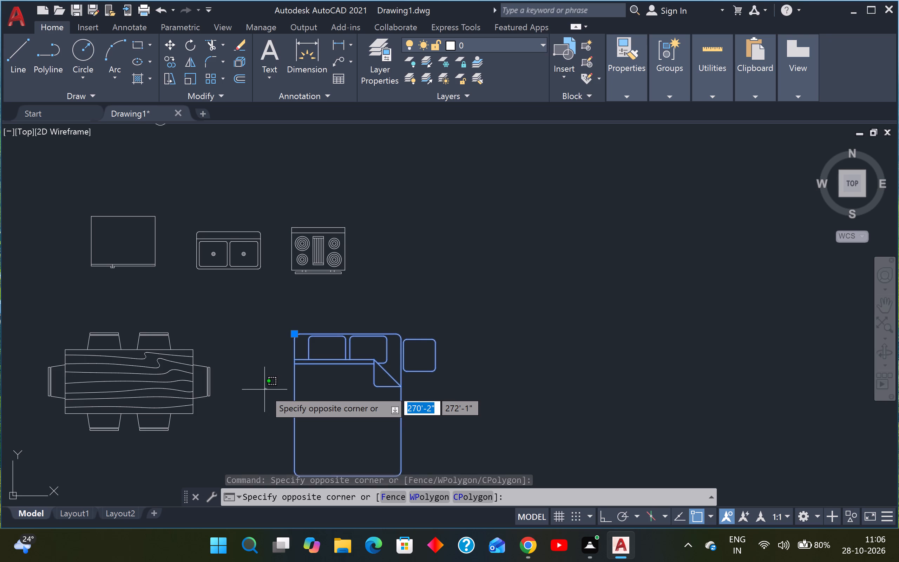
{"action": "type", "text": "RO"}
{"action": "key", "text": "Return"}
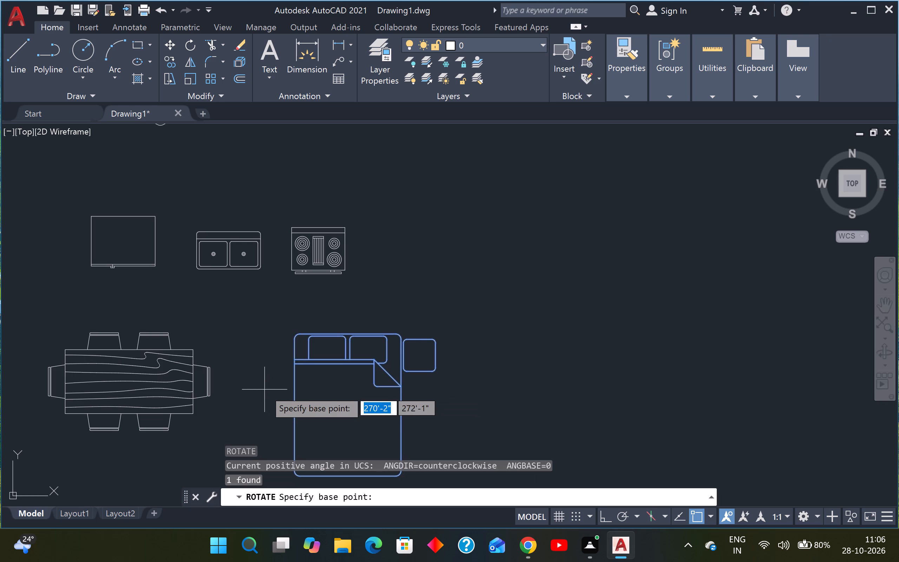
{"action": "left_click", "coordinate": [435, 336]}
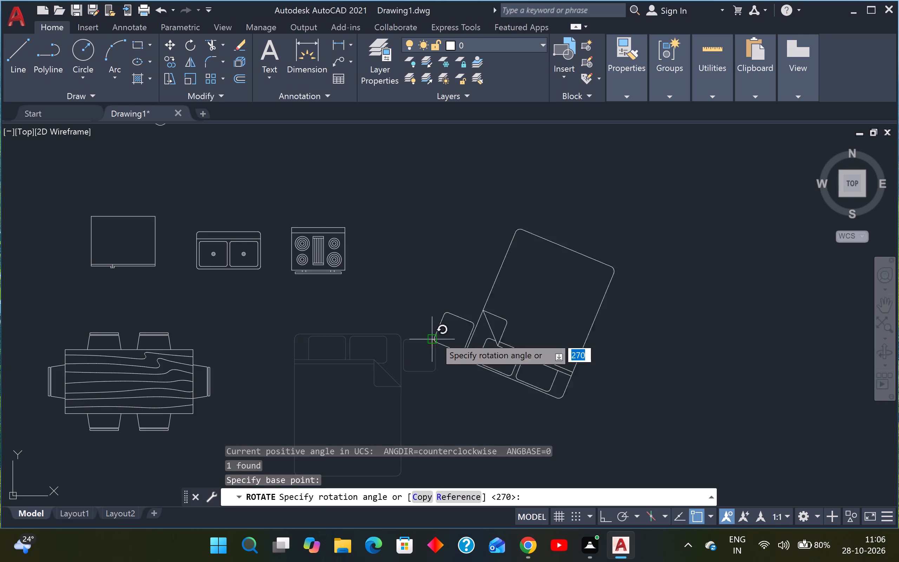
{"action": "key", "text": "F8"}
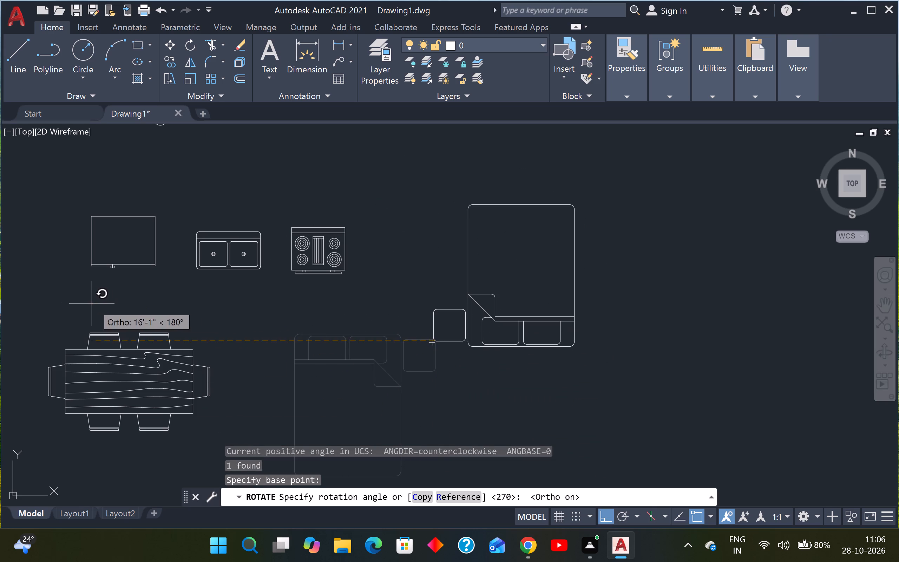
{"action": "left_click", "coordinate": [322, 327]}
{"action": "key", "text": "Escape"}
{"action": "key", "text": "Escape"}
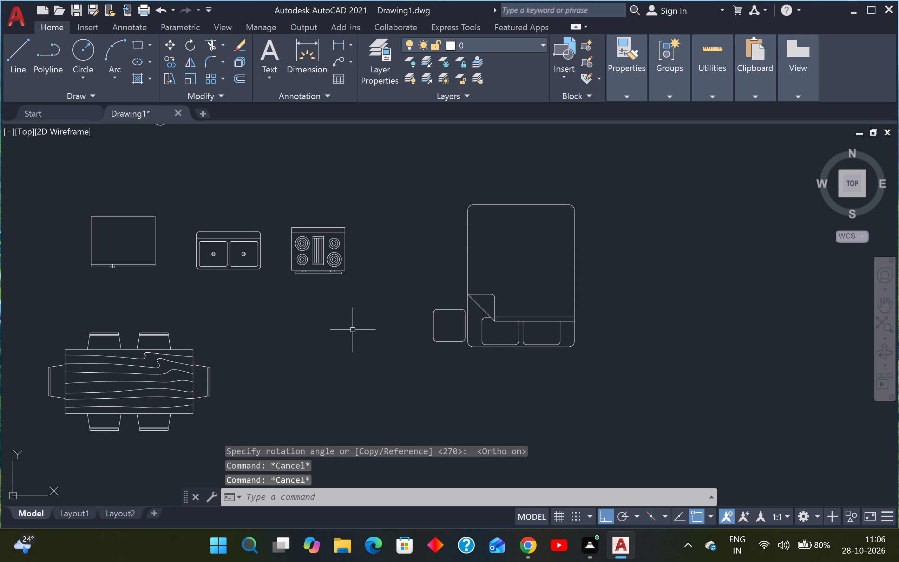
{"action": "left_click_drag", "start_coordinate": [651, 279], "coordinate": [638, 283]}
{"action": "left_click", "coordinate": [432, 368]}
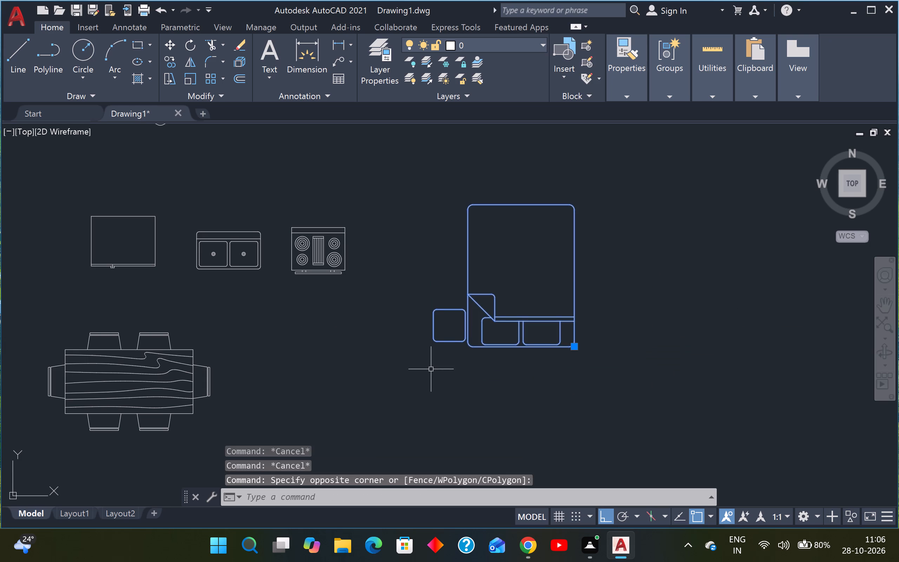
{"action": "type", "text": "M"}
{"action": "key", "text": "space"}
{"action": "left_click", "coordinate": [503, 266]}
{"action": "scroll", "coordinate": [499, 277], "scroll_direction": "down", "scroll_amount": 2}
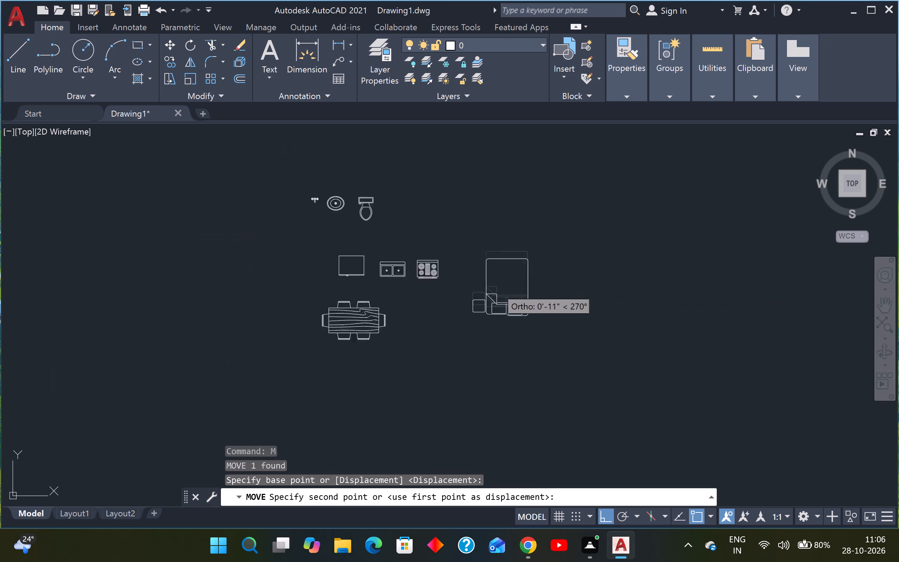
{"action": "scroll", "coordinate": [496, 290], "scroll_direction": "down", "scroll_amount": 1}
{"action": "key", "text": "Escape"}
Copy the rotated queen bed block into the plan's lower-left bedroom, its headboard against the bottom wall, with Ortho off.
{"action": "left_click_drag", "start_coordinate": [559, 265], "coordinate": [551, 269]}
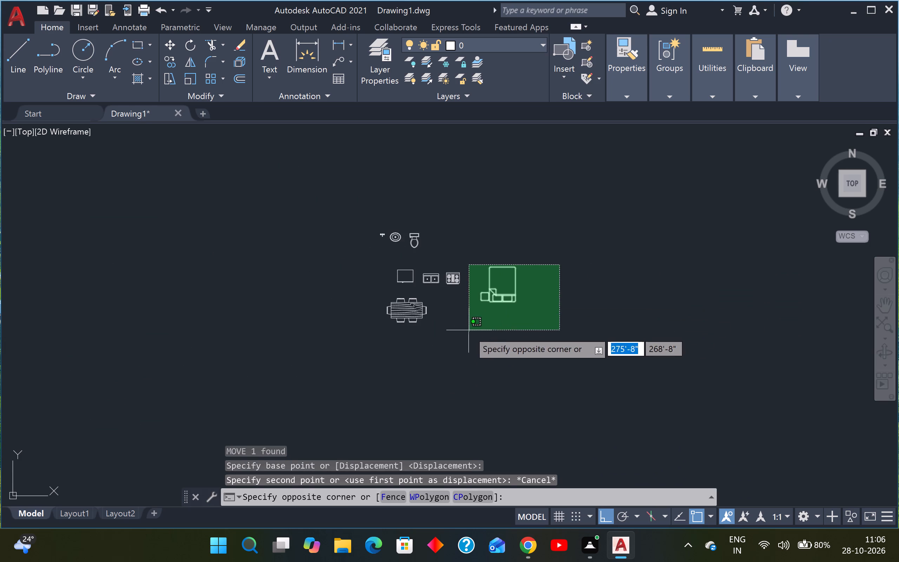
{"action": "left_click", "coordinate": [465, 330]}
{"action": "key", "text": "c"}
{"action": "key", "text": "o"}
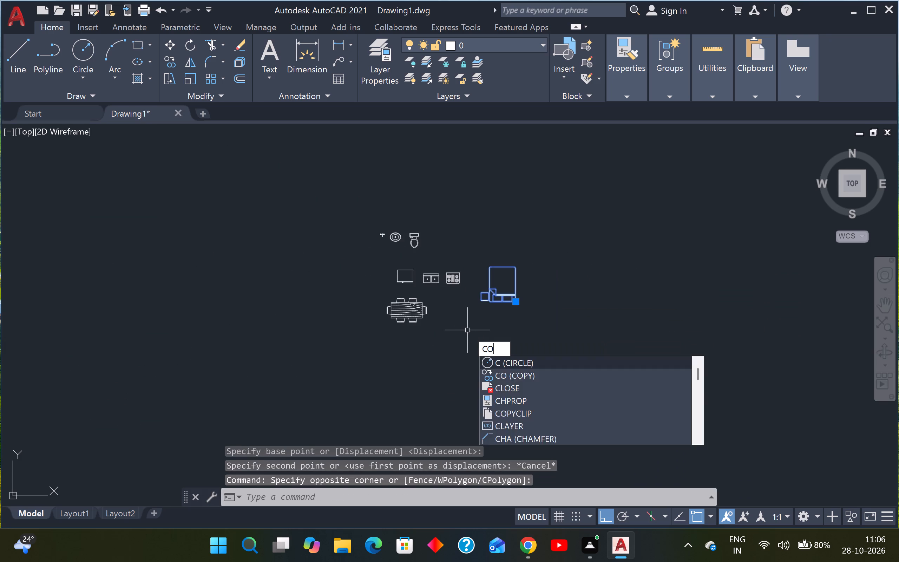
{"action": "key", "text": "Return"}
{"action": "left_click", "coordinate": [499, 295]}
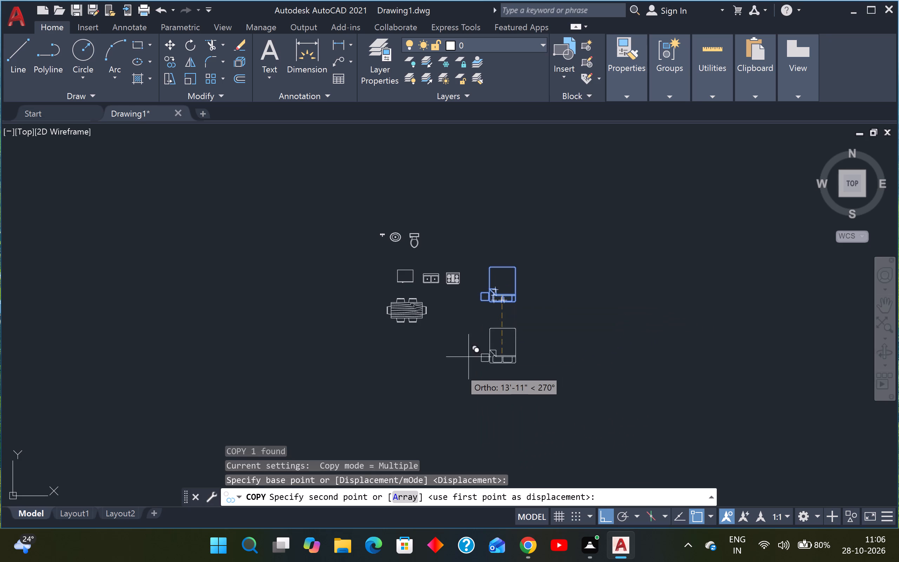
{"action": "key", "text": "F8"}
{"action": "scroll", "coordinate": [453, 364], "scroll_direction": "down", "scroll_amount": 2}
{"action": "scroll", "coordinate": [429, 397], "scroll_direction": "down", "scroll_amount": 1}
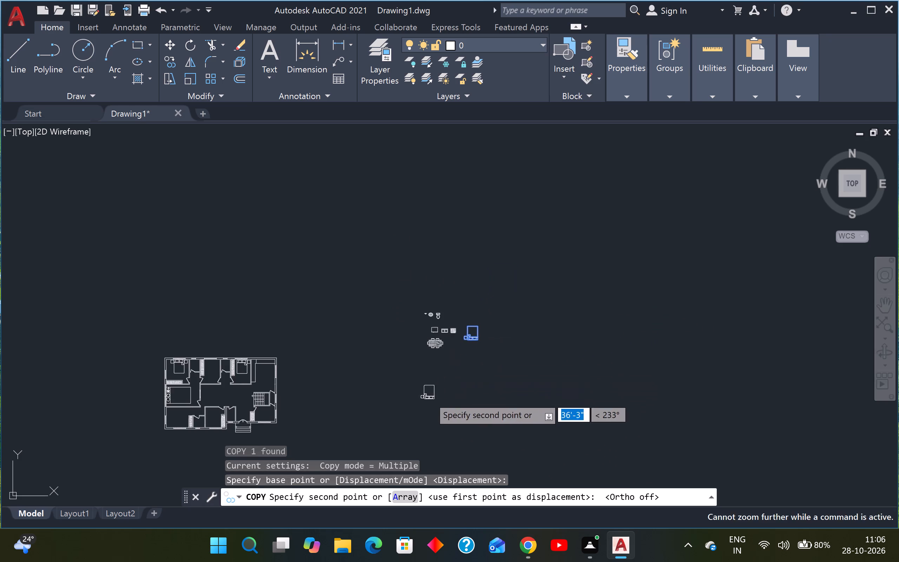
{"action": "middle_click_drag", "start_coordinate": [428, 396], "coordinate": [508, 345]}
{"action": "scroll", "coordinate": [231, 370], "scroll_direction": "up", "scroll_amount": 3}
{"action": "scroll", "coordinate": [302, 380], "scroll_direction": "up", "scroll_amount": 1}
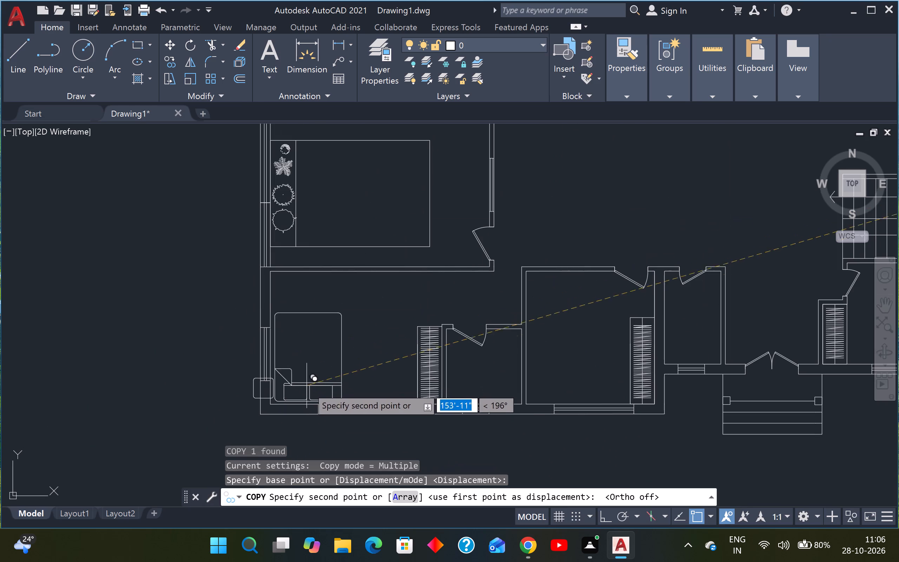
{"action": "scroll", "coordinate": [336, 393], "scroll_direction": "up", "scroll_amount": 2}
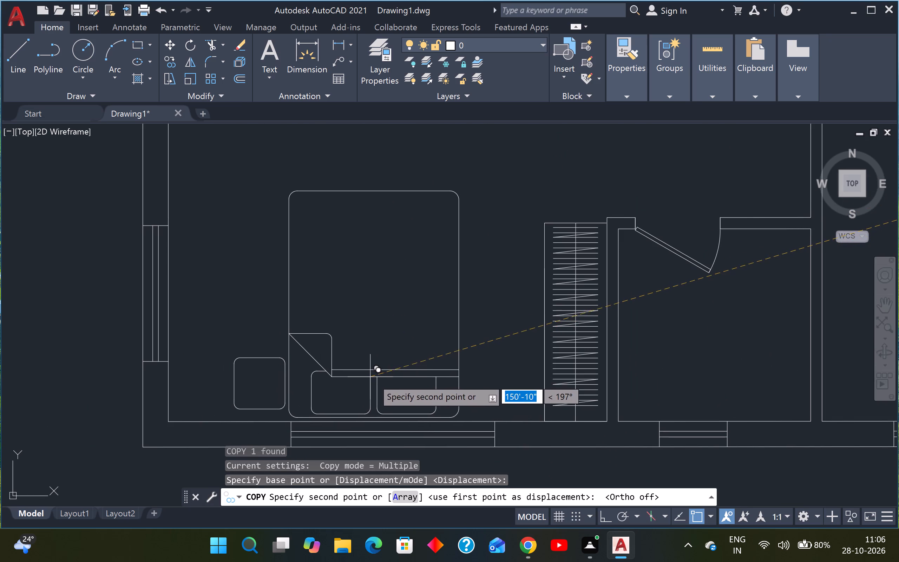
{"action": "left_click", "coordinate": [376, 374]}
Place two more copies of the rotated bed along the bottom walls of the lower-middle and lower-right bedrooms.
{"action": "scroll", "coordinate": [378, 375], "scroll_direction": "down", "scroll_amount": 2}
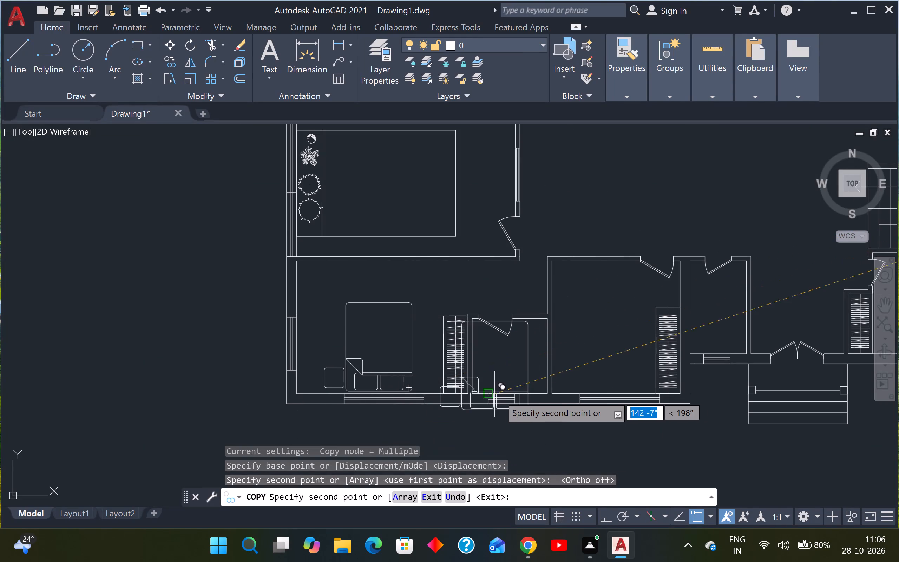
{"action": "middle_click_drag", "start_coordinate": [511, 395], "coordinate": [347, 411]}
{"action": "scroll", "coordinate": [417, 401], "scroll_direction": "up", "scroll_amount": 2}
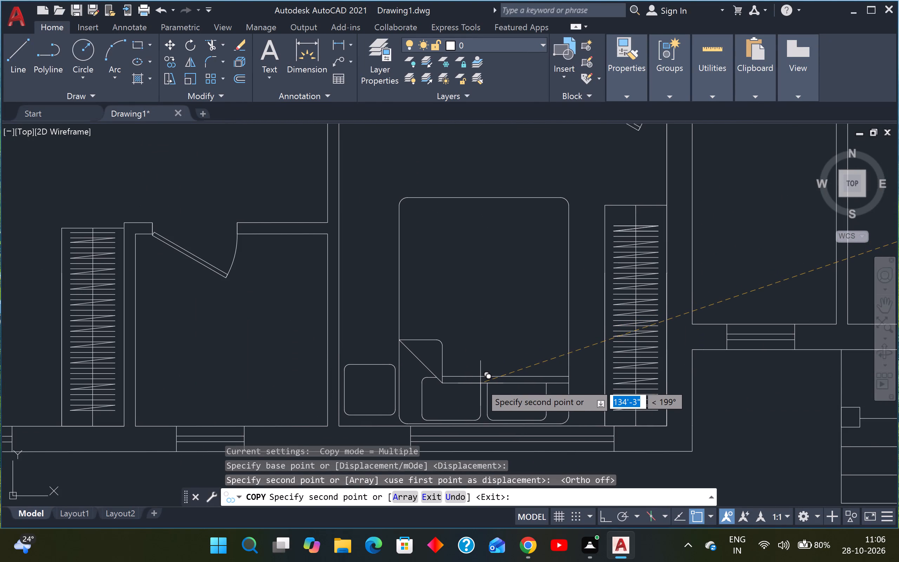
{"action": "left_click", "coordinate": [479, 384]}
{"action": "scroll", "coordinate": [479, 384], "scroll_direction": "down", "scroll_amount": 2}
{"action": "middle_click_drag", "start_coordinate": [468, 384], "coordinate": [178, 394]}
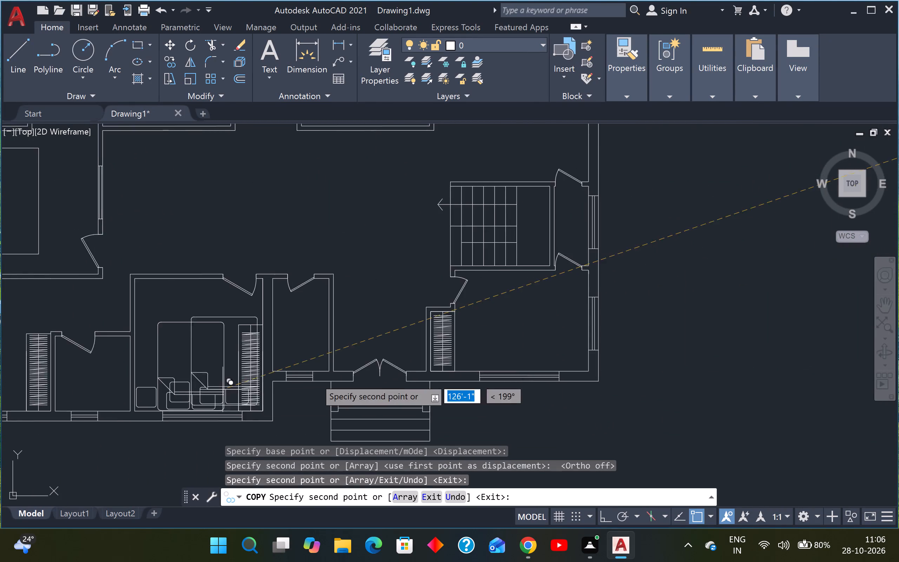
{"action": "scroll", "coordinate": [384, 371], "scroll_direction": "down", "scroll_amount": 1}
{"action": "scroll", "coordinate": [485, 373], "scroll_direction": "up", "scroll_amount": 2}
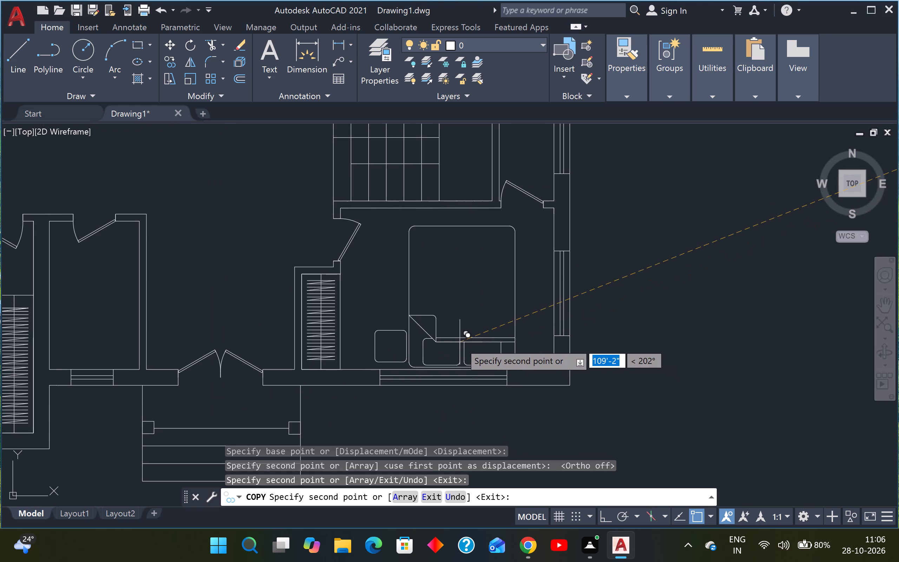
{"action": "scroll", "coordinate": [460, 342], "scroll_direction": "up", "scroll_amount": 1}
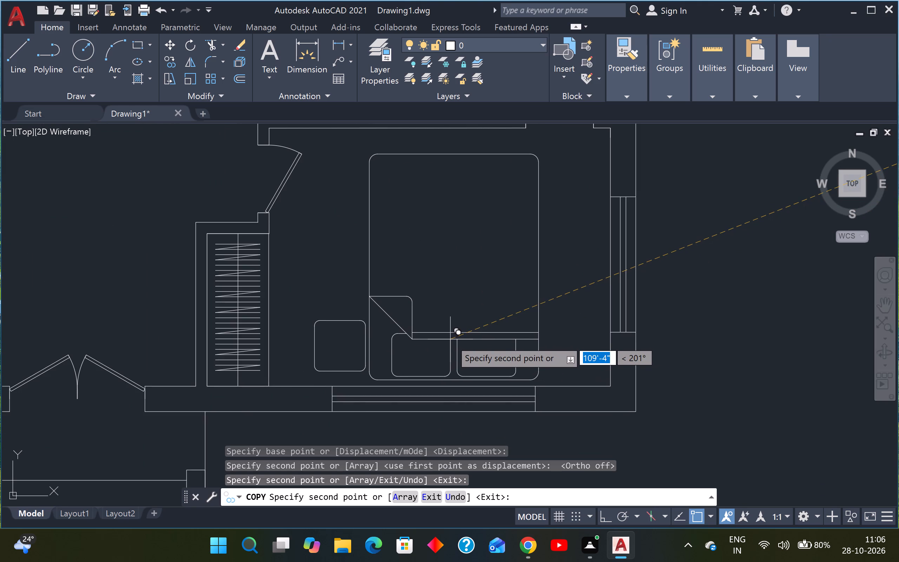
{"action": "left_click", "coordinate": [450, 339]}
{"action": "key", "text": "Escape"}
Move the double-bowl sink block from outside the plan onto the kitchen's top counter, near the room's upper-right corner.
{"action": "scroll", "coordinate": [450, 339], "scroll_direction": "down", "scroll_amount": 3}
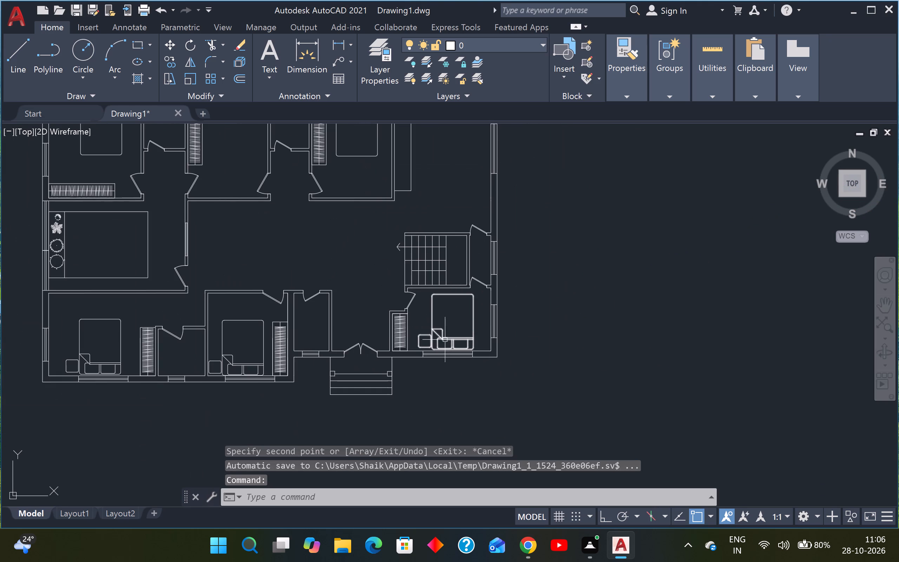
{"action": "middle_click_drag", "start_coordinate": [357, 305], "coordinate": [424, 312]}
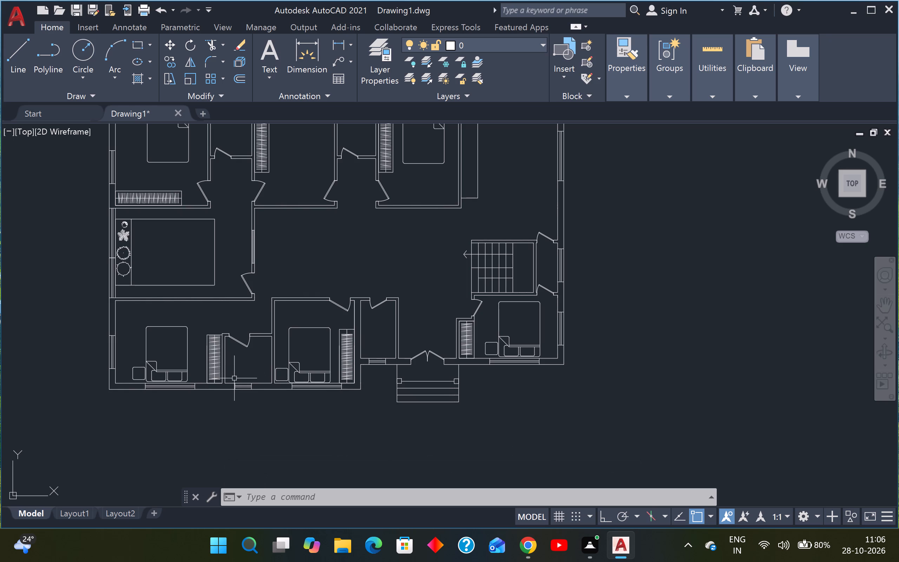
{"action": "scroll", "coordinate": [286, 391], "scroll_direction": "down", "scroll_amount": 2}
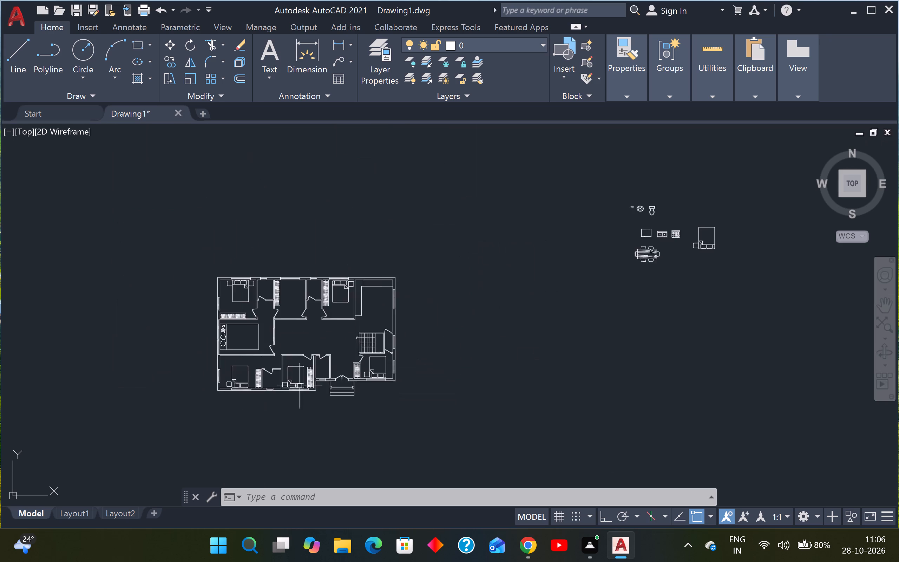
{"action": "scroll", "coordinate": [329, 347], "scroll_direction": "up", "scroll_amount": 2}
{"action": "scroll", "coordinate": [342, 332], "scroll_direction": "down", "scroll_amount": 2}
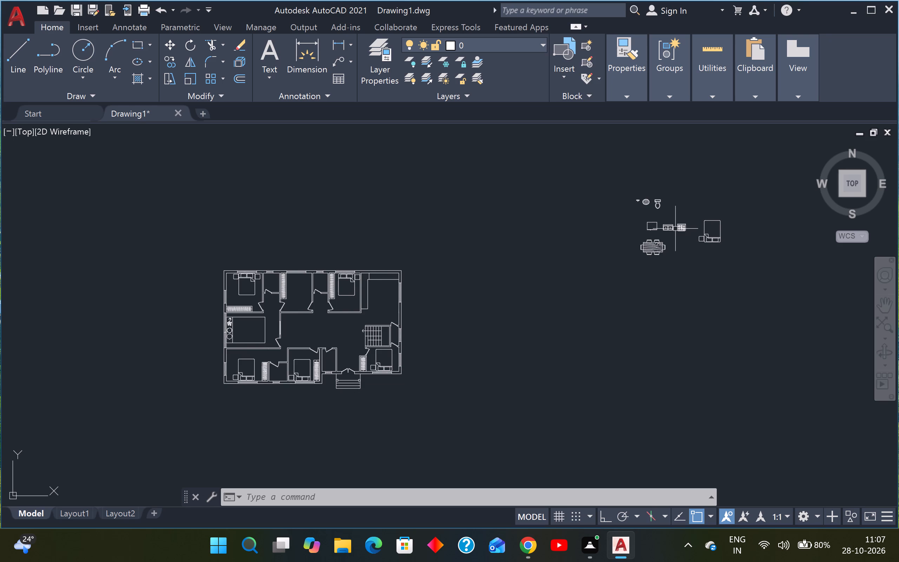
{"action": "scroll", "coordinate": [671, 232], "scroll_direction": "up", "scroll_amount": 3}
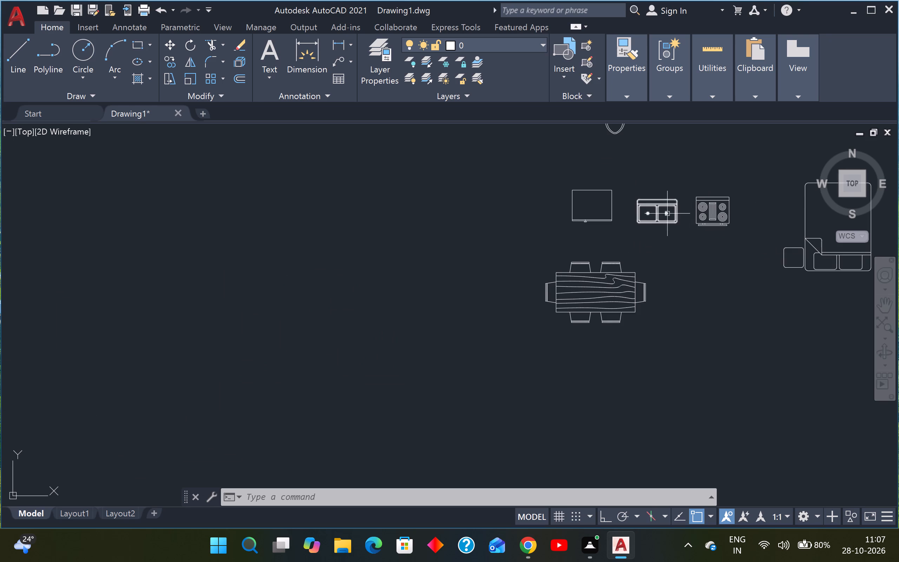
{"action": "scroll", "coordinate": [675, 190], "scroll_direction": "up", "scroll_amount": 2}
{"action": "left_click_drag", "start_coordinate": [686, 186], "coordinate": [676, 197]}
{"action": "left_click", "coordinate": [607, 281]}
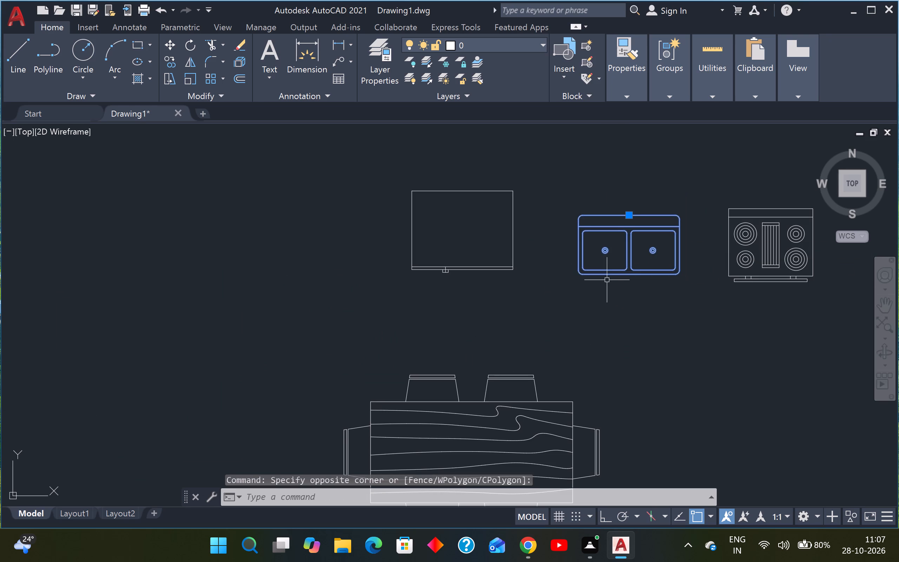
{"action": "type", "text": "M"}
{"action": "key", "text": "space"}
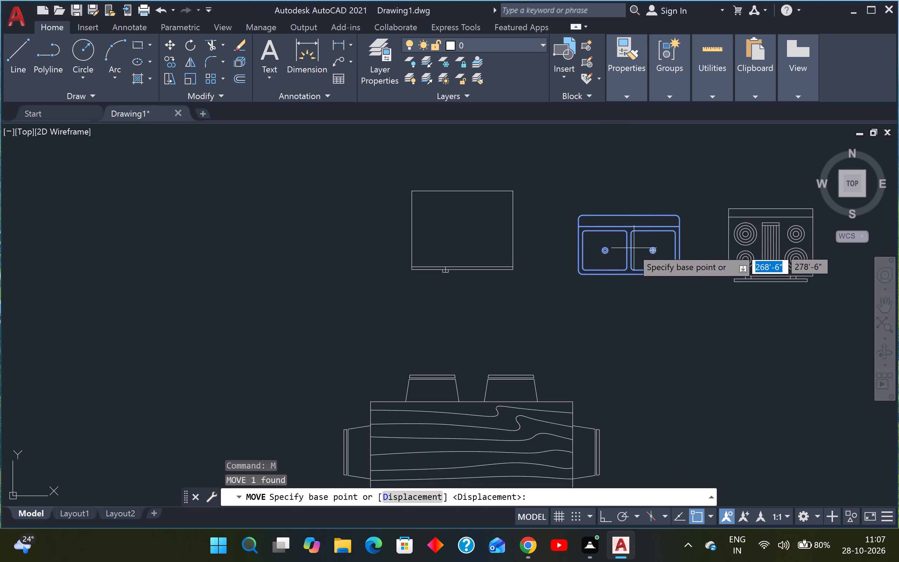
{"action": "left_click", "coordinate": [630, 249]}
{"action": "scroll", "coordinate": [628, 243], "scroll_direction": "down", "scroll_amount": 5}
{"action": "scroll", "coordinate": [319, 308], "scroll_direction": "up", "scroll_amount": 3}
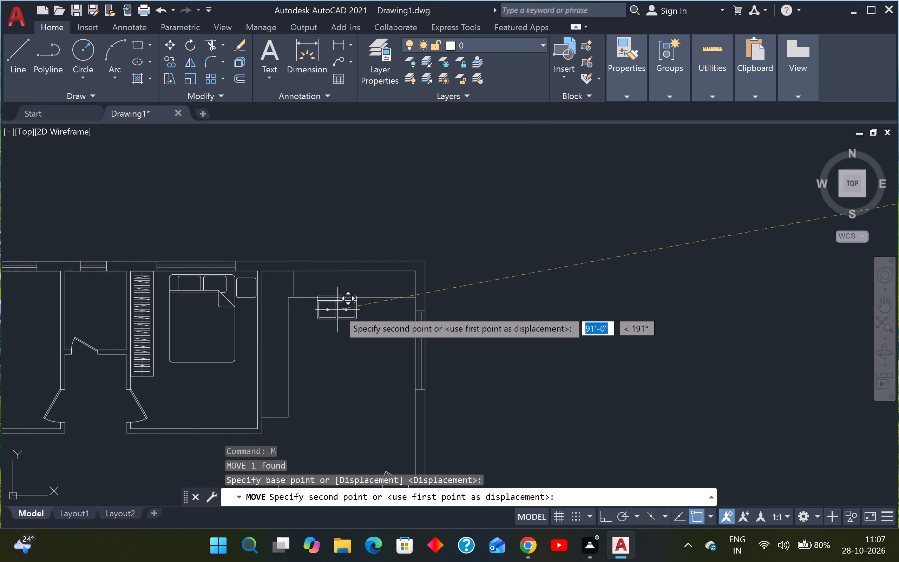
{"action": "scroll", "coordinate": [370, 286], "scroll_direction": "up", "scroll_amount": 2}
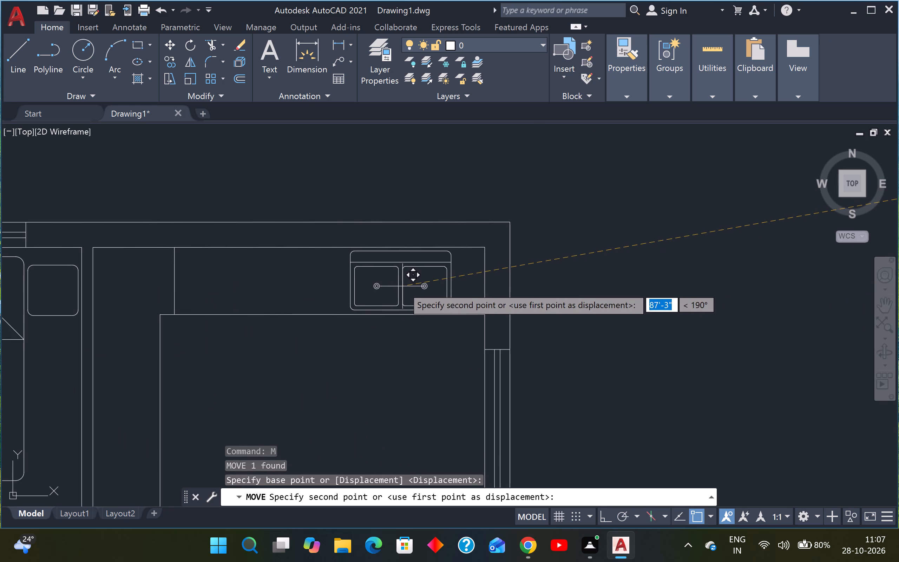
{"action": "left_click", "coordinate": [402, 286]}
Move the four-burner stove block from outside the plan onto the left part of the kitchen's top counter.
{"action": "scroll", "coordinate": [406, 286], "scroll_direction": "down", "scroll_amount": 5}
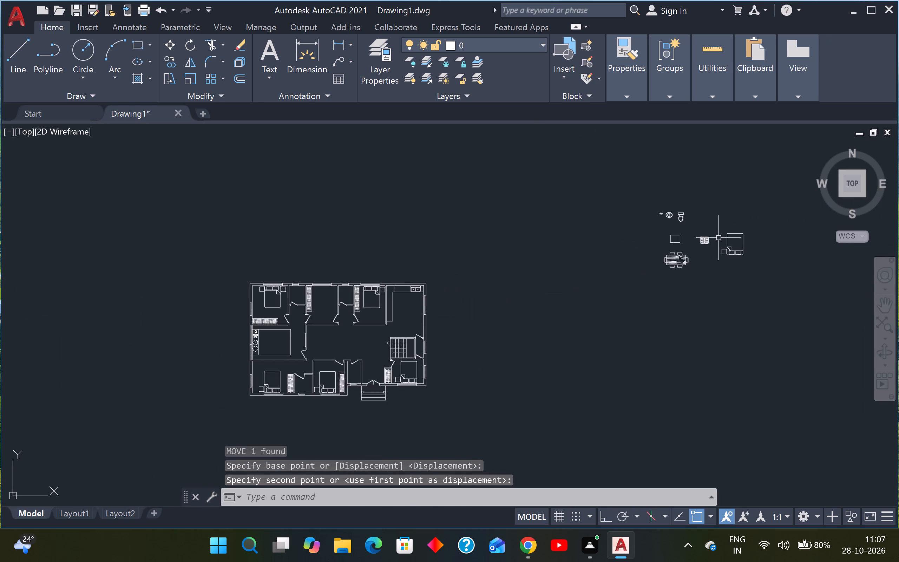
{"action": "scroll", "coordinate": [711, 235], "scroll_direction": "up", "scroll_amount": 3}
{"action": "left_click_drag", "start_coordinate": [717, 229], "coordinate": [680, 263]}
{"action": "left_click", "coordinate": [610, 301]}
{"action": "key", "text": "m"}
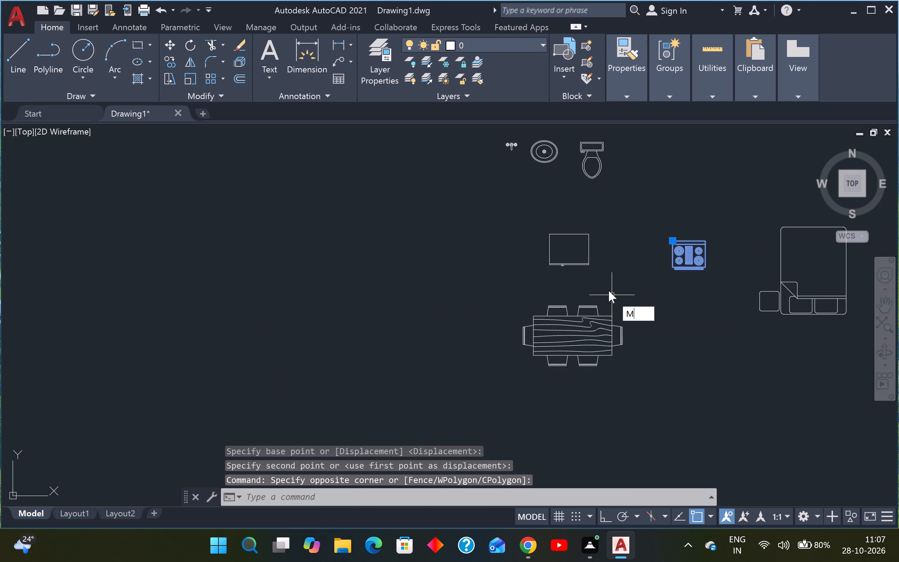
{"action": "key", "text": "space"}
{"action": "scroll", "coordinate": [662, 264], "scroll_direction": "up", "scroll_amount": 3}
{"action": "left_click", "coordinate": [756, 224]}
{"action": "scroll", "coordinate": [758, 220], "scroll_direction": "down", "scroll_amount": 2}
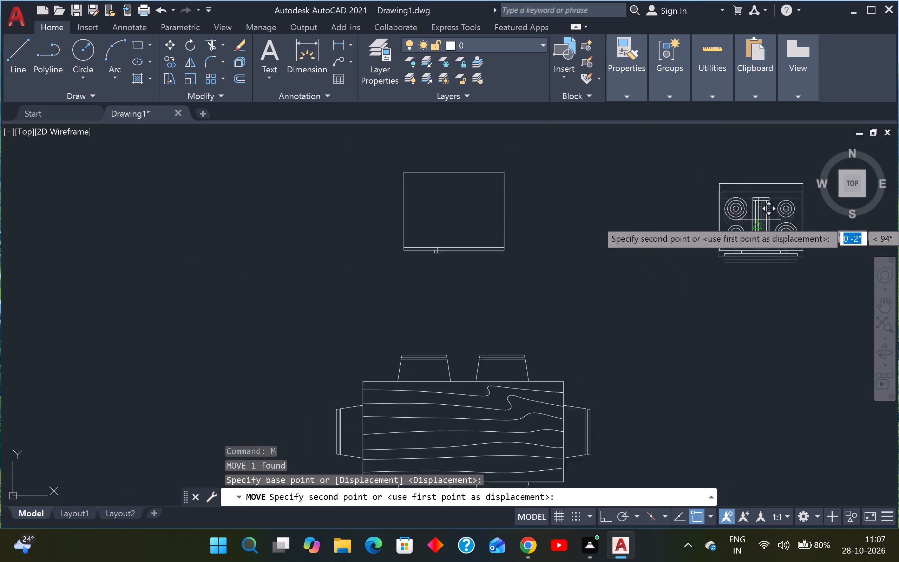
{"action": "scroll", "coordinate": [756, 220], "scroll_direction": "down", "scroll_amount": 2}
{"action": "scroll", "coordinate": [441, 284], "scroll_direction": "down", "scroll_amount": 2}
{"action": "middle_click_drag", "start_coordinate": [438, 288], "coordinate": [560, 276]}
{"action": "scroll", "coordinate": [342, 303], "scroll_direction": "up", "scroll_amount": 3}
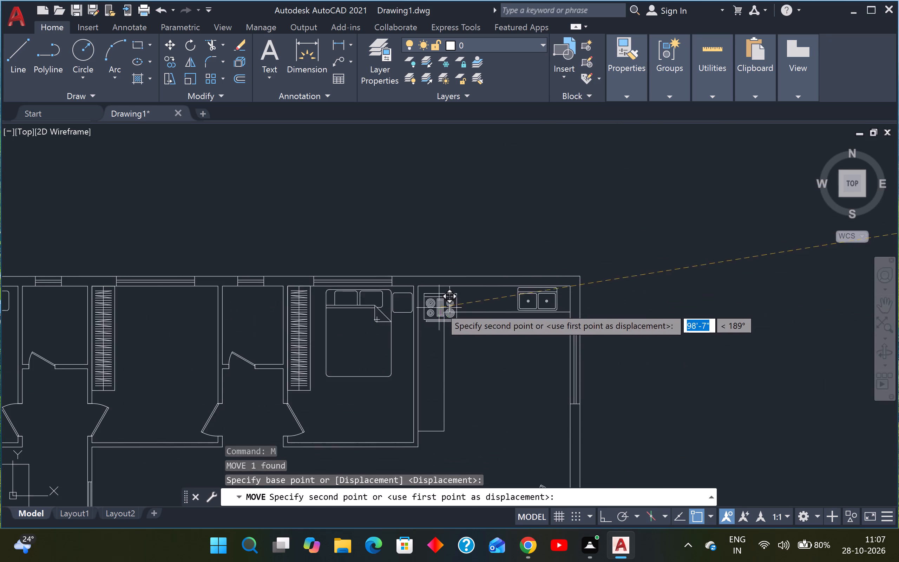
{"action": "scroll", "coordinate": [441, 307], "scroll_direction": "up", "scroll_amount": 4}
{"action": "scroll", "coordinate": [517, 270], "scroll_direction": "down", "scroll_amount": 2}
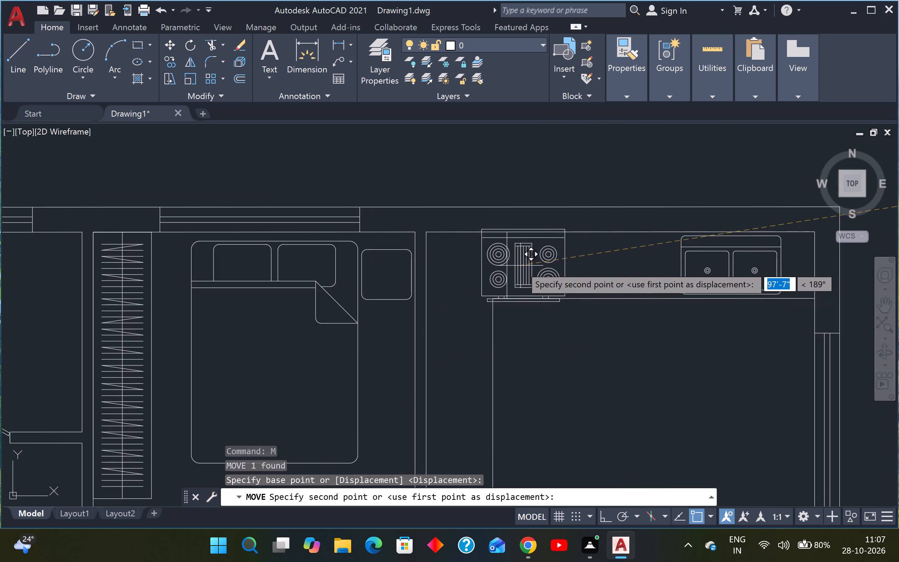
{"action": "scroll", "coordinate": [532, 267], "scroll_direction": "up", "scroll_amount": 2}
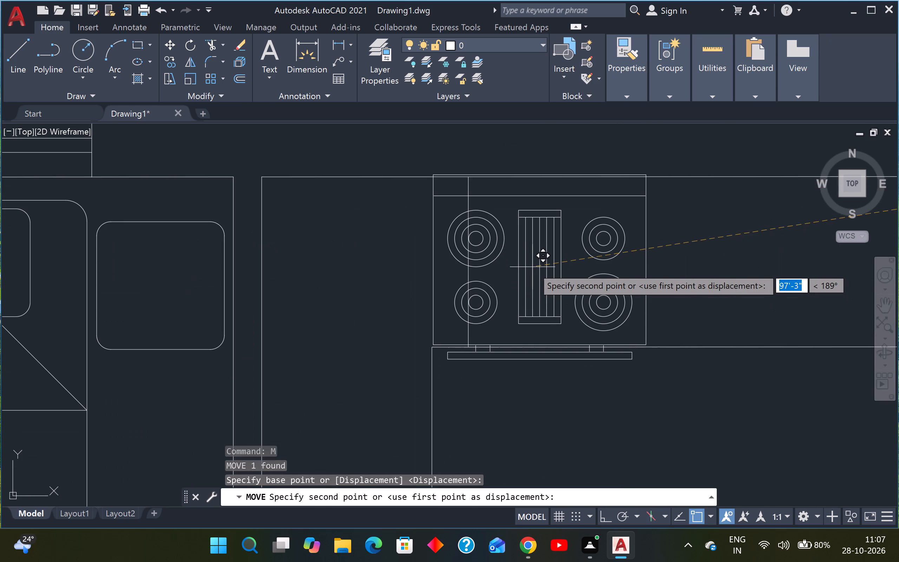
{"action": "left_click", "coordinate": [532, 270]}
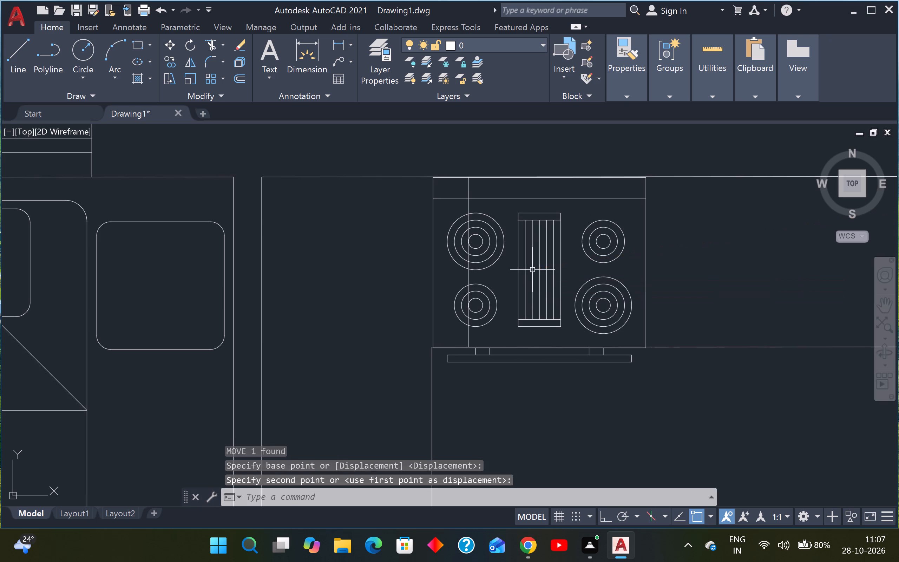
{"action": "key", "text": "Escape"}
Trim the vertical counter line where it crosses the stove's back strip and down to the upper-left burner.
{"action": "key", "text": "t"}
{"action": "key", "text": "r"}
{"action": "key", "text": "space"}
{"action": "scroll", "coordinate": [472, 211], "scroll_direction": "up", "scroll_amount": 1}
{"action": "left_click_drag", "start_coordinate": [477, 182], "coordinate": [470, 181]}
{"action": "left_click", "coordinate": [459, 180]}
{"action": "left_click", "coordinate": [474, 179]}
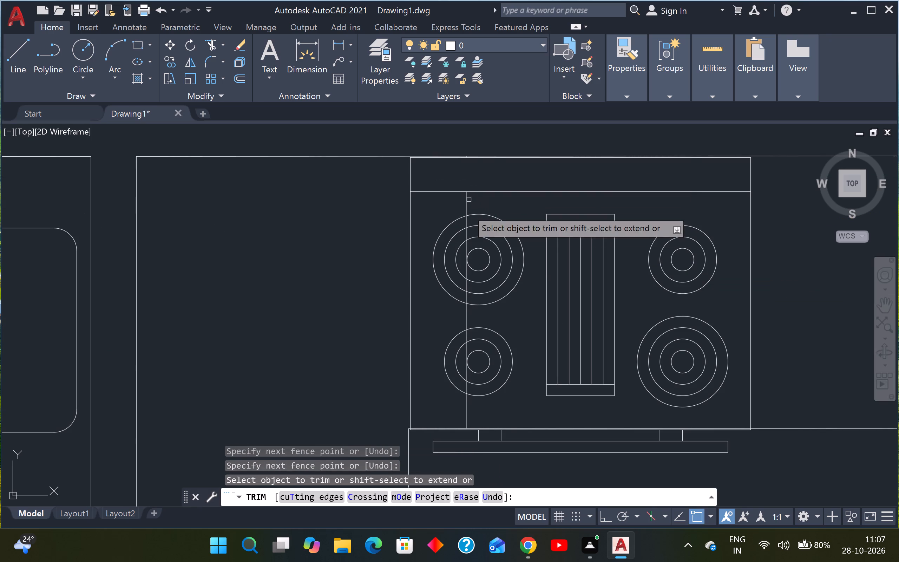
{"action": "scroll", "coordinate": [464, 217], "scroll_direction": "up", "scroll_amount": 2}
{"action": "left_click_drag", "start_coordinate": [492, 189], "coordinate": [474, 194]}
{"action": "left_click", "coordinate": [457, 198]}
{"action": "left_click", "coordinate": [504, 179]}
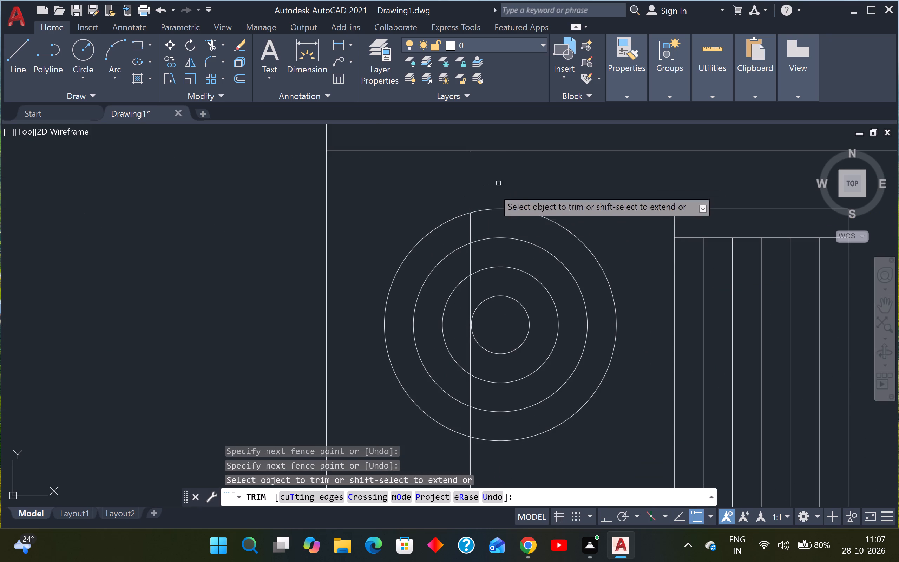
Trim the vertical counter line's segments inside the rings of the stove's upper-left burner.
{"action": "scroll", "coordinate": [462, 236], "scroll_direction": "up", "scroll_amount": 2}
{"action": "left_click_drag", "start_coordinate": [462, 235], "coordinate": [510, 211]}
{"action": "left_click_drag", "start_coordinate": [493, 279], "coordinate": [466, 294]}
{"action": "scroll", "coordinate": [476, 292], "scroll_direction": "down", "scroll_amount": 1}
{"action": "left_click_drag", "start_coordinate": [485, 343], "coordinate": [459, 354]}
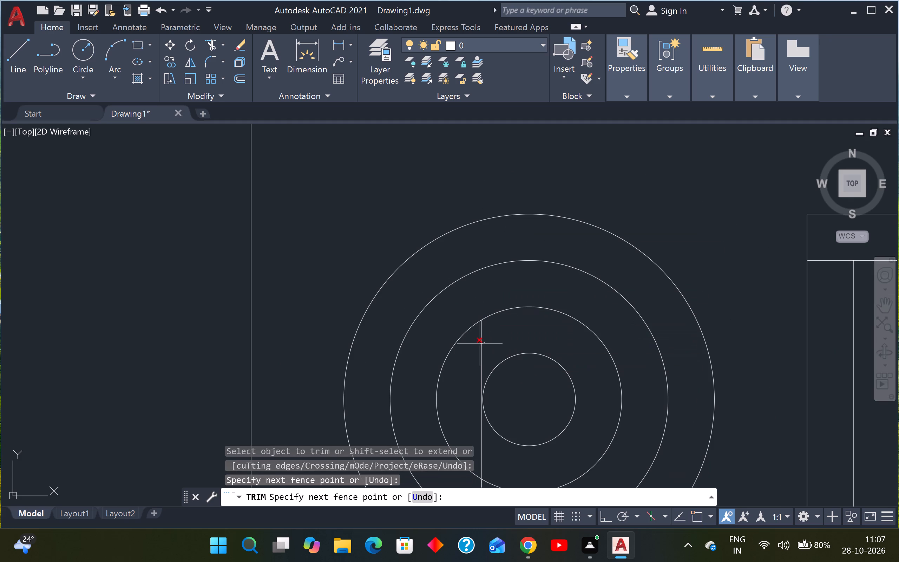
{"action": "left_click_drag", "start_coordinate": [459, 354], "coordinate": [454, 360]}
{"action": "scroll", "coordinate": [464, 352], "scroll_direction": "down", "scroll_amount": 4}
{"action": "scroll", "coordinate": [470, 382], "scroll_direction": "up", "scroll_amount": 3}
{"action": "left_click_drag", "start_coordinate": [466, 360], "coordinate": [466, 359]}
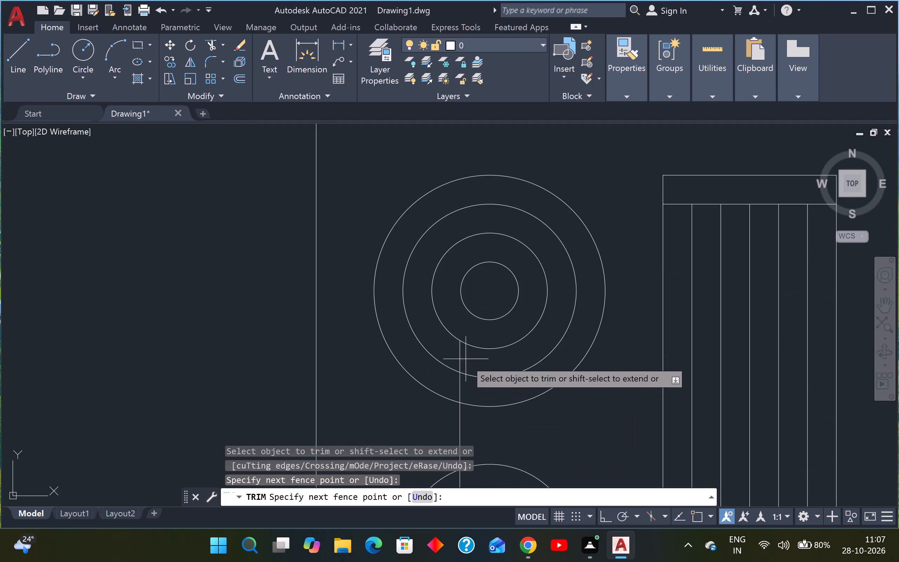
{"action": "left_click_drag", "start_coordinate": [466, 359], "coordinate": [446, 341]}
{"action": "left_click_drag", "start_coordinate": [468, 382], "coordinate": [451, 394]}
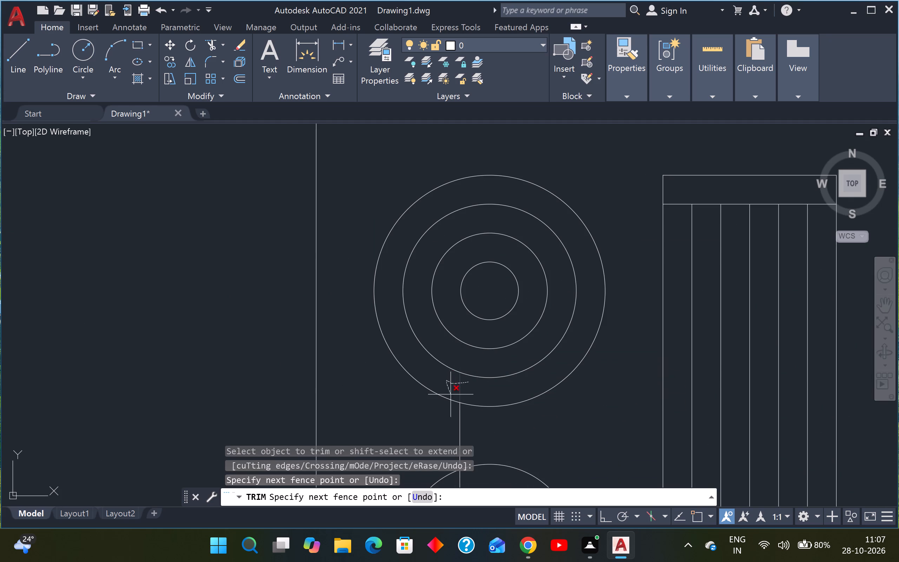
{"action": "left_click_drag", "start_coordinate": [451, 394], "coordinate": [457, 387]}
Trim the vertical counter line at the bottom of the upper-left burner and between the stove's two left burners.
{"action": "scroll", "coordinate": [463, 397], "scroll_direction": "down", "scroll_amount": 2}
{"action": "scroll", "coordinate": [462, 416], "scroll_direction": "up", "scroll_amount": 1}
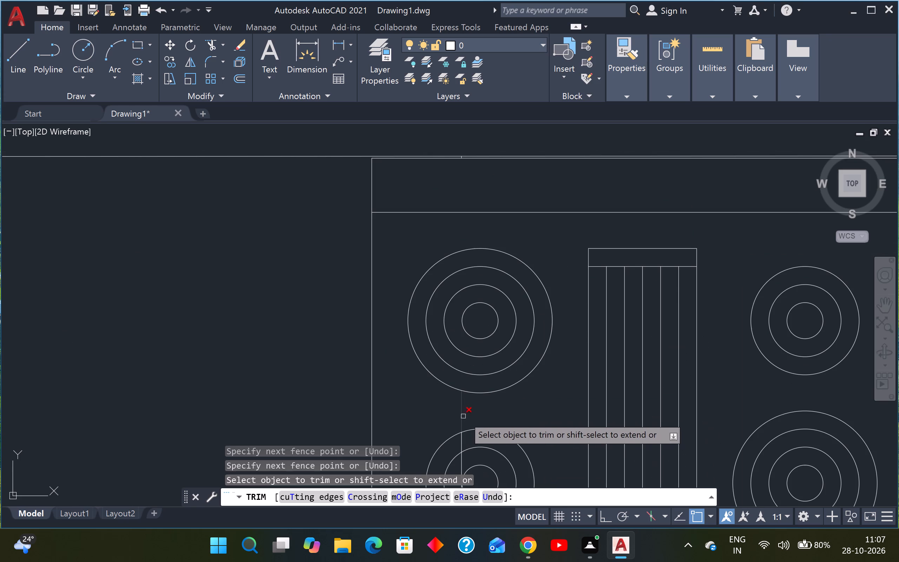
{"action": "left_click_drag", "start_coordinate": [464, 414], "coordinate": [458, 401]}
{"action": "scroll", "coordinate": [458, 409], "scroll_direction": "down", "scroll_amount": 2}
{"action": "scroll", "coordinate": [455, 423], "scroll_direction": "up", "scroll_amount": 3}
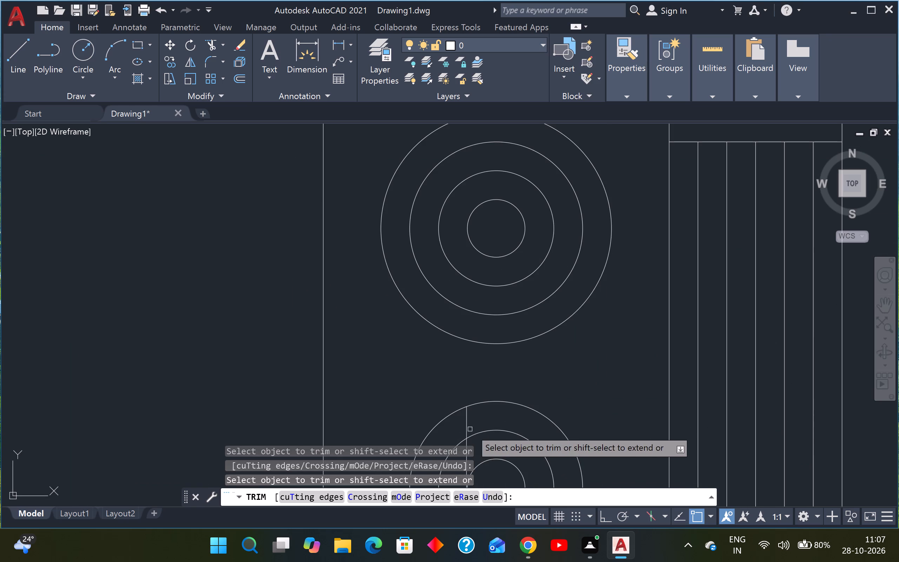
Trim the vertical counter line's segments inside the rings of the stove's lower-left burner.
{"action": "left_click_drag", "start_coordinate": [475, 421], "coordinate": [474, 417]}
{"action": "scroll", "coordinate": [471, 416], "scroll_direction": "down", "scroll_amount": 2}
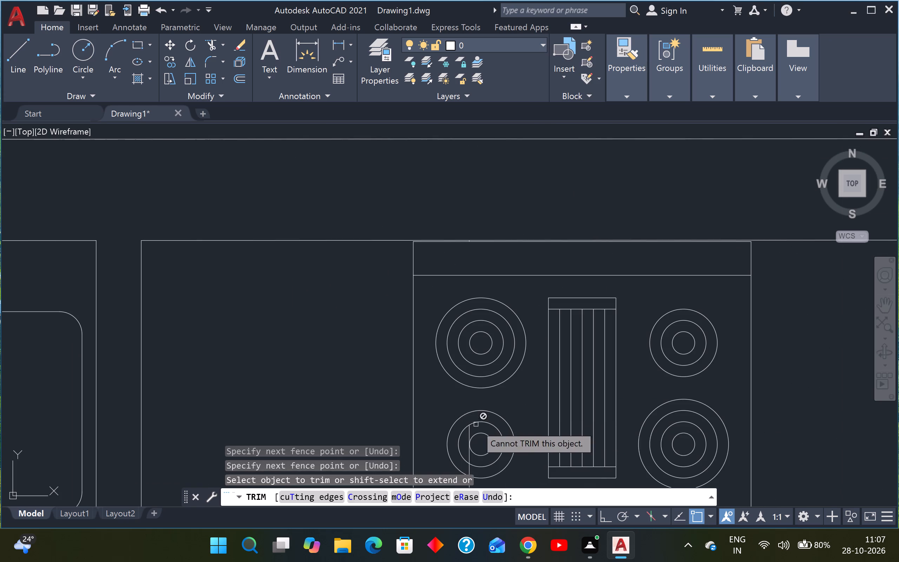
{"action": "scroll", "coordinate": [461, 441], "scroll_direction": "up", "scroll_amount": 3}
{"action": "left_click_drag", "start_coordinate": [524, 373], "coordinate": [496, 399]}
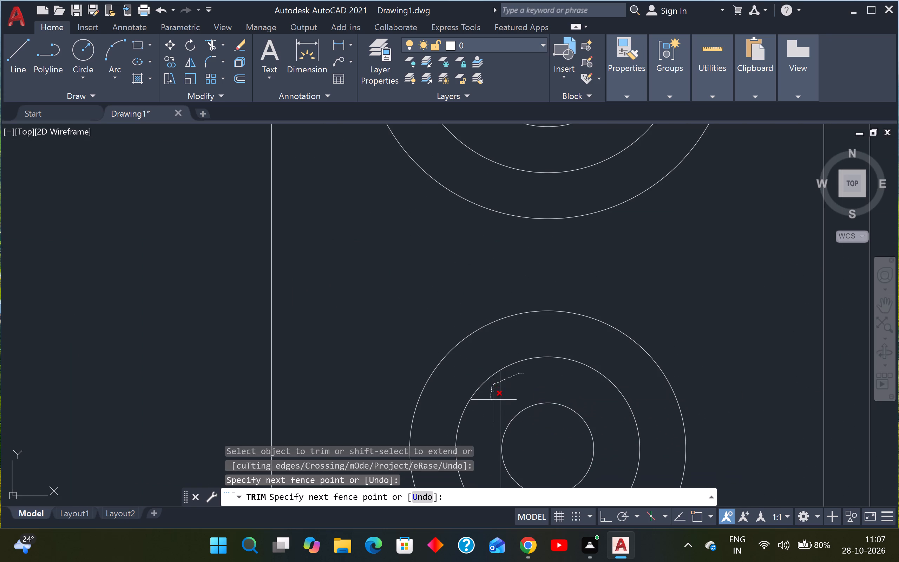
{"action": "left_click_drag", "start_coordinate": [496, 399], "coordinate": [514, 389]}
{"action": "scroll", "coordinate": [507, 391], "scroll_direction": "down", "scroll_amount": 4}
{"action": "scroll", "coordinate": [506, 426], "scroll_direction": "up", "scroll_amount": 4}
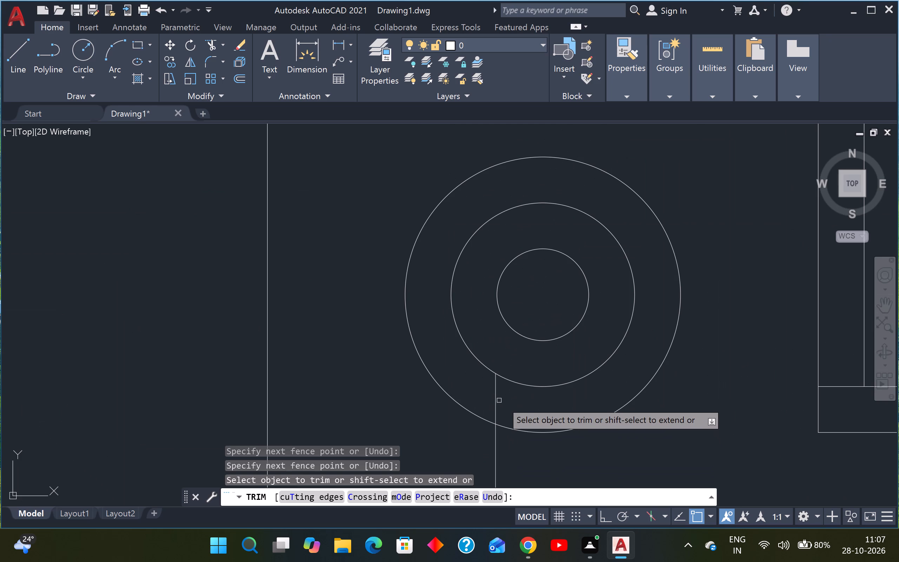
{"action": "left_click_drag", "start_coordinate": [513, 406], "coordinate": [500, 406]}
{"action": "scroll", "coordinate": [500, 403], "scroll_direction": "down", "scroll_amount": 1}
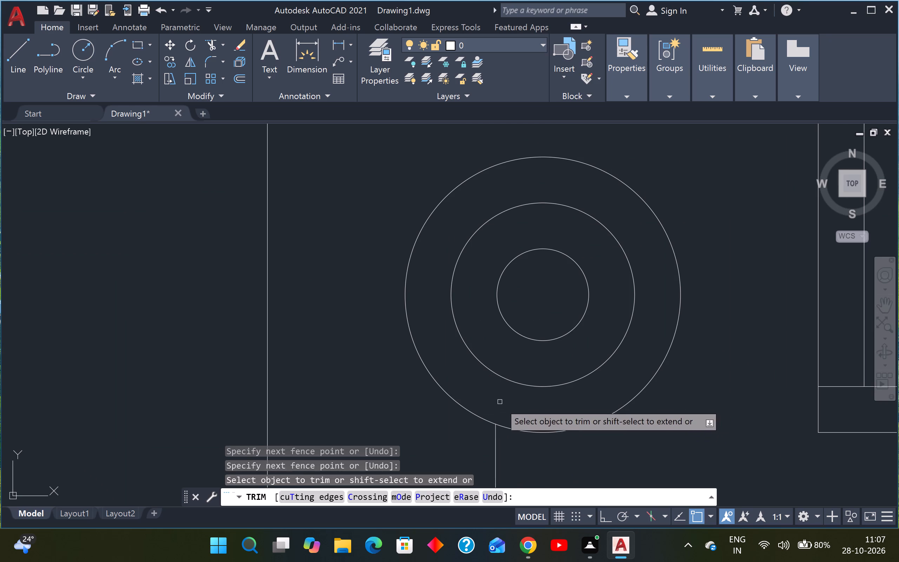
Trim the vertical counter line between the lower-left burner and the stove's front edge.
{"action": "scroll", "coordinate": [500, 403], "scroll_direction": "down", "scroll_amount": 1}
{"action": "scroll", "coordinate": [506, 424], "scroll_direction": "up", "scroll_amount": 2}
{"action": "left_click_drag", "start_coordinate": [510, 429], "coordinate": [475, 425]}
{"action": "scroll", "coordinate": [481, 412], "scroll_direction": "down", "scroll_amount": 2}
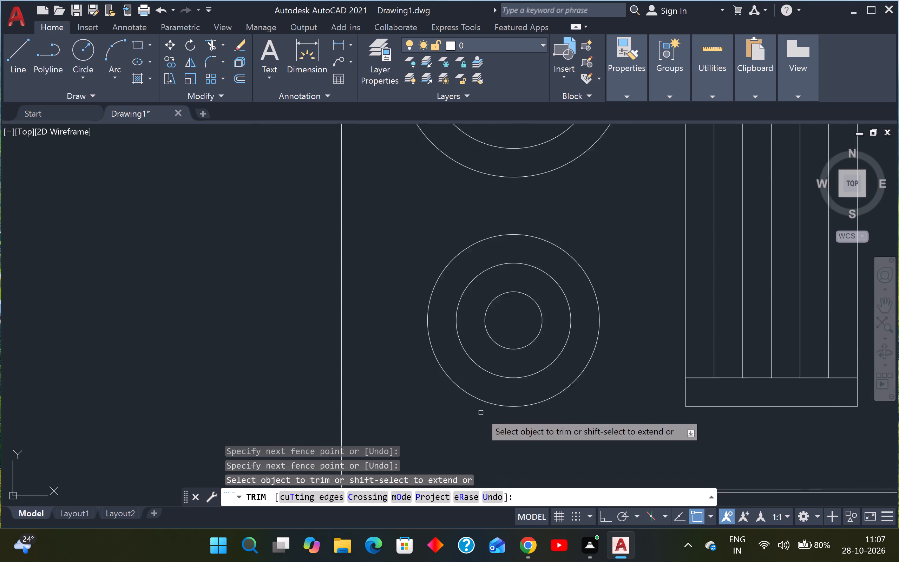
{"action": "scroll", "coordinate": [481, 413], "scroll_direction": "down", "scroll_amount": 4}
{"action": "scroll", "coordinate": [486, 440], "scroll_direction": "up", "scroll_amount": 1}
{"action": "key", "text": "Escape"}
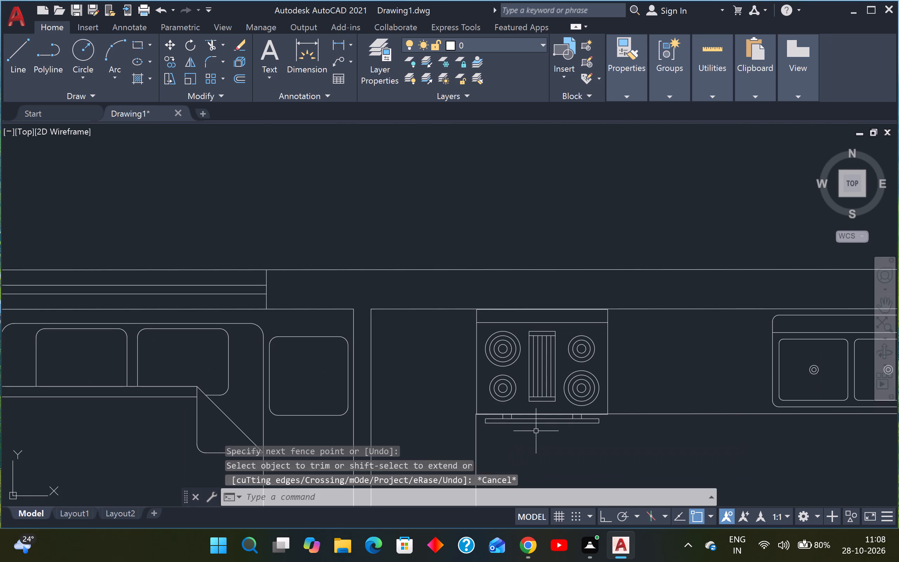
{"action": "key", "text": "Escape"}
Rotate the refrigerator block outside the plan 90° counterclockwise about its upper-left corner, using Ortho.
{"action": "scroll", "coordinate": [573, 395], "scroll_direction": "down", "scroll_amount": 6}
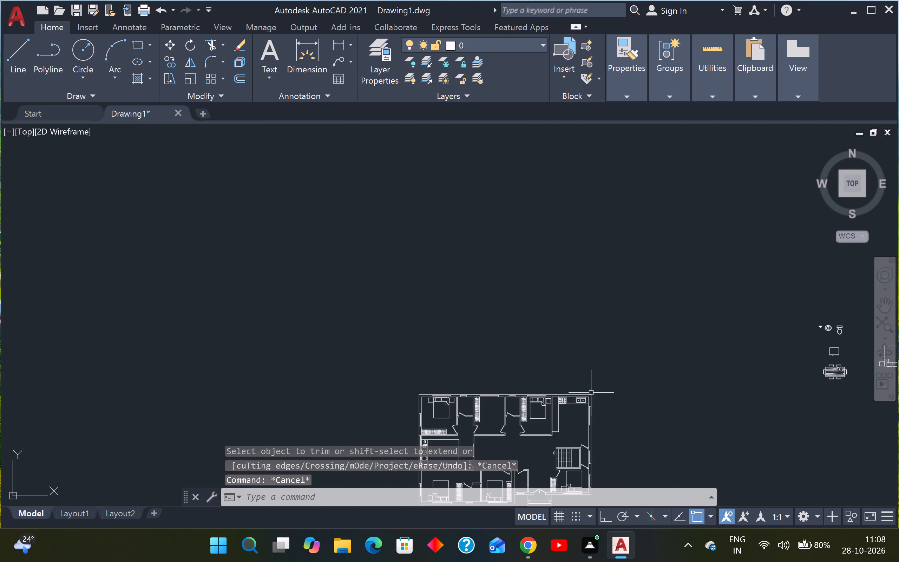
{"action": "middle_click_drag", "start_coordinate": [588, 393], "coordinate": [290, 384]}
{"action": "scroll", "coordinate": [567, 329], "scroll_direction": "up", "scroll_amount": 3}
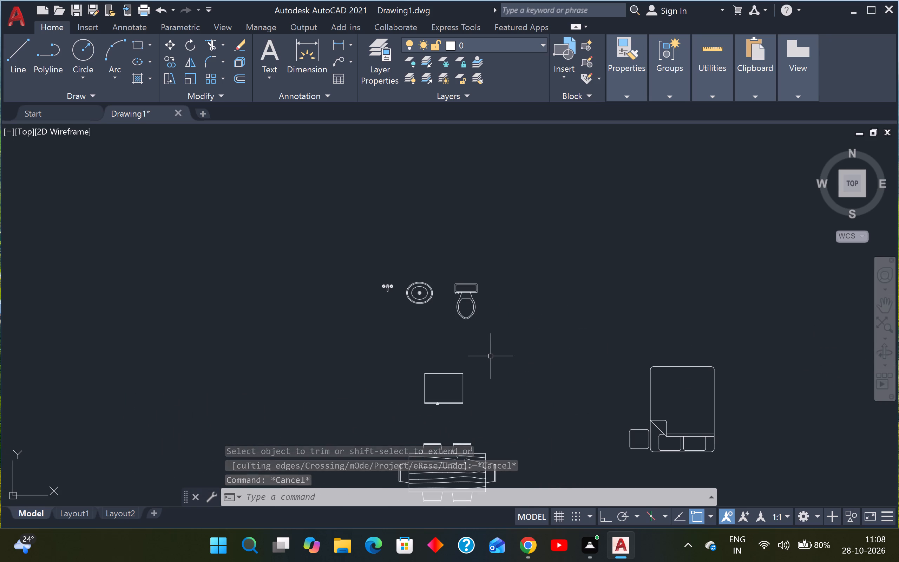
{"action": "left_click_drag", "start_coordinate": [491, 356], "coordinate": [484, 367]}
{"action": "left_click", "coordinate": [376, 426]}
{"action": "key", "text": "e"}
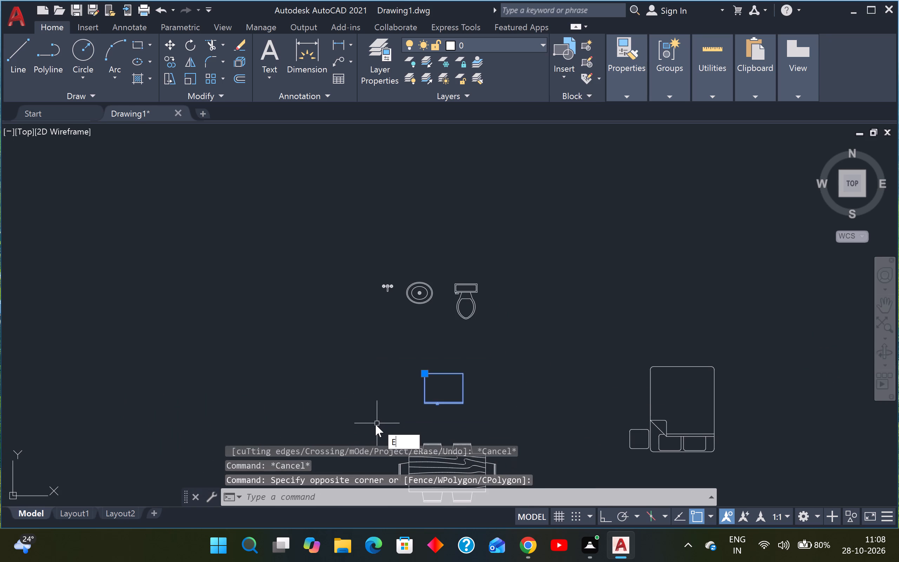
{"action": "key", "text": "BackSpace"}
{"action": "type", "text": "RO"}
{"action": "key", "text": "Return"}
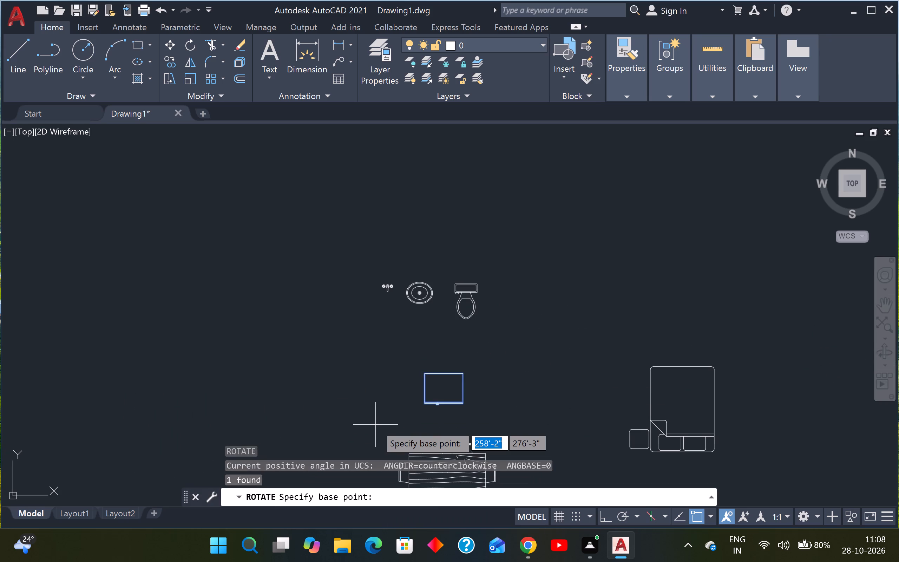
{"action": "left_click", "coordinate": [421, 370]}
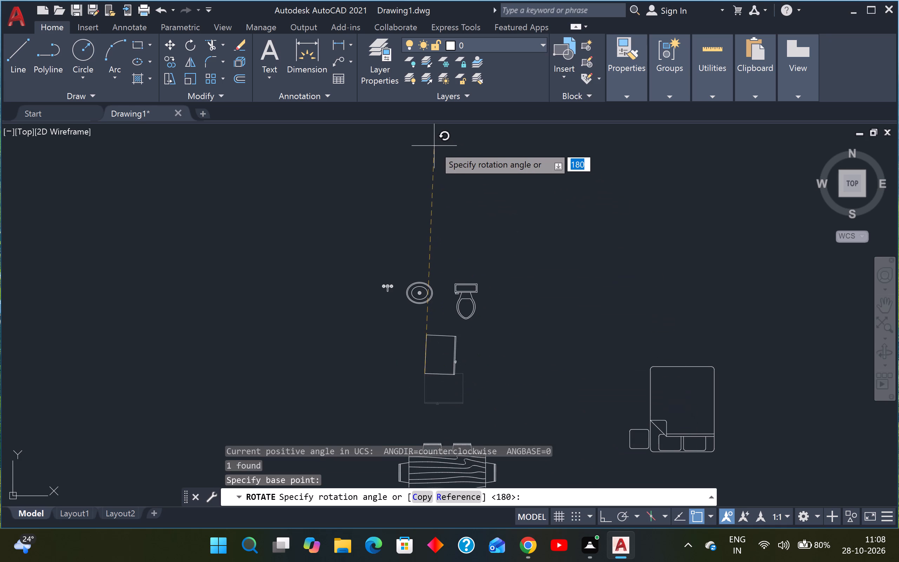
{"action": "key", "text": "F8"}
{"action": "left_click", "coordinate": [433, 163]}
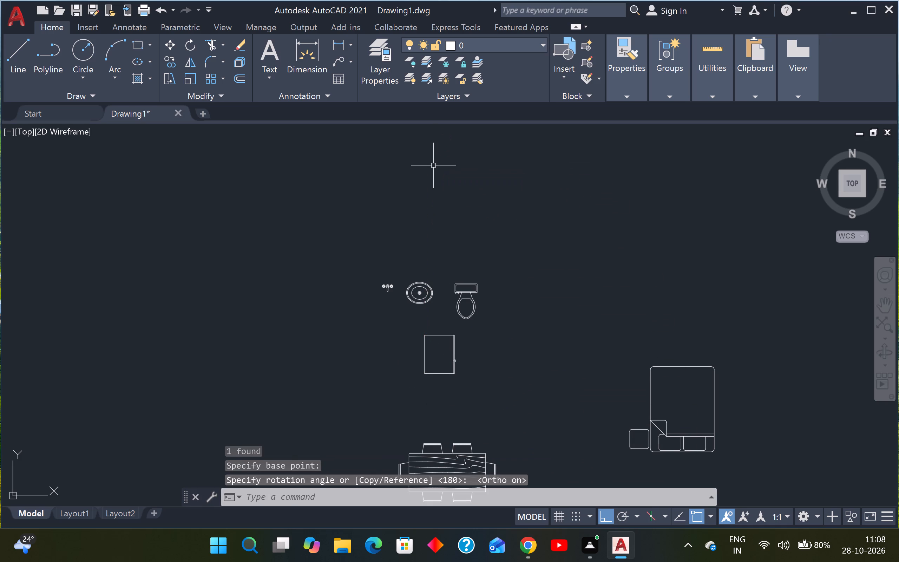
{"action": "key", "text": "Escape"}
{"action": "key", "text": "Escape"}
Move the rotated refrigerator block into the kitchen, against the left wall at the lower end of the left counter.
{"action": "scroll", "coordinate": [452, 345], "scroll_direction": "up", "scroll_amount": 2}
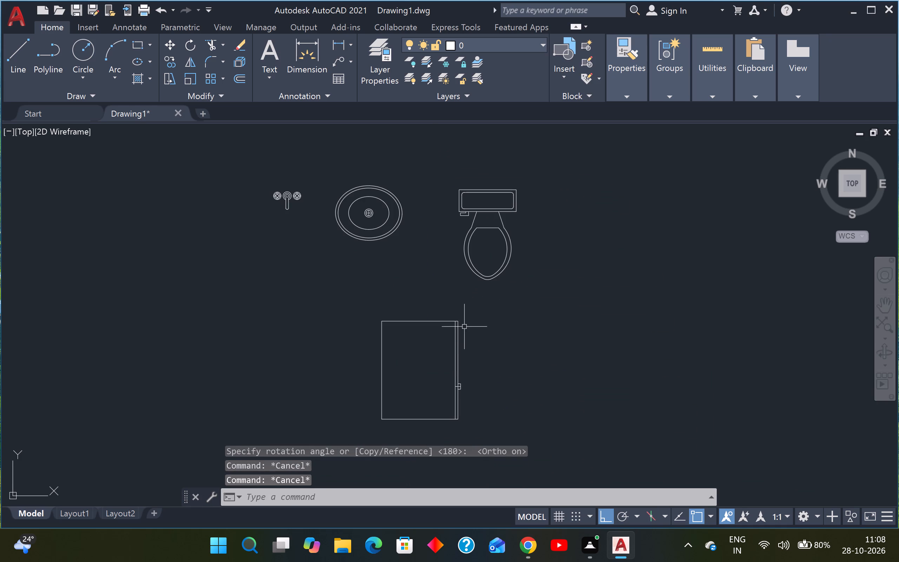
{"action": "left_click", "coordinate": [463, 327]}
{"action": "left_click", "coordinate": [451, 349]}
{"action": "type", "text": "M"}
{"action": "key", "text": "space"}
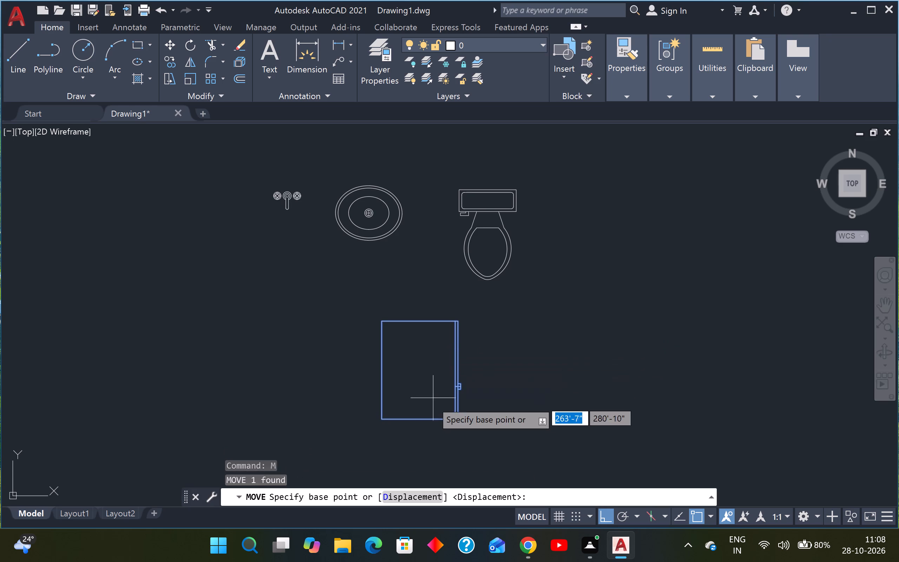
{"action": "left_click", "coordinate": [421, 372]}
{"action": "scroll", "coordinate": [405, 372], "scroll_direction": "down", "scroll_amount": 3}
{"action": "scroll", "coordinate": [357, 388], "scroll_direction": "down", "scroll_amount": 2}
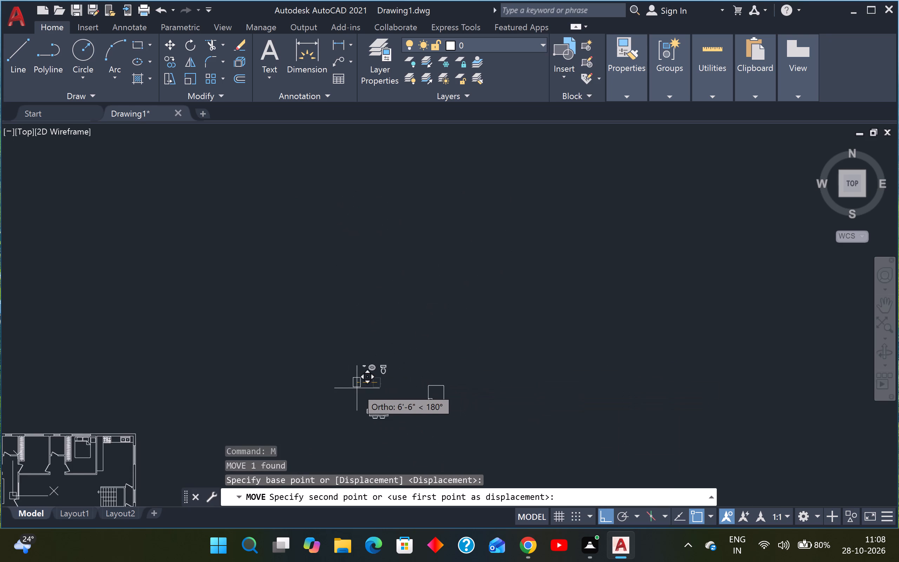
{"action": "key", "text": "F8"}
{"action": "middle_click_drag", "start_coordinate": [365, 385], "coordinate": [418, 325]}
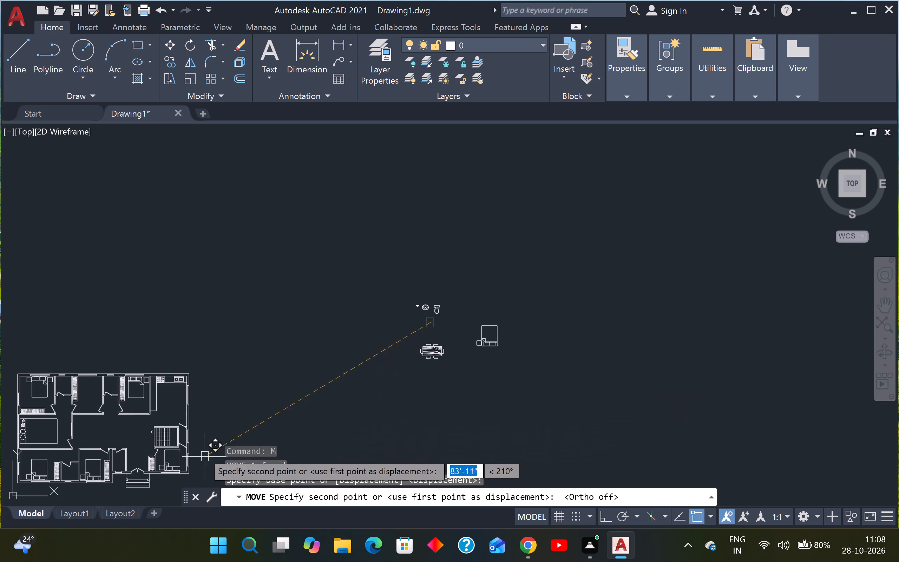
{"action": "middle_click_drag", "start_coordinate": [170, 409], "coordinate": [264, 397]}
{"action": "scroll", "coordinate": [237, 397], "scroll_direction": "up", "scroll_amount": 3}
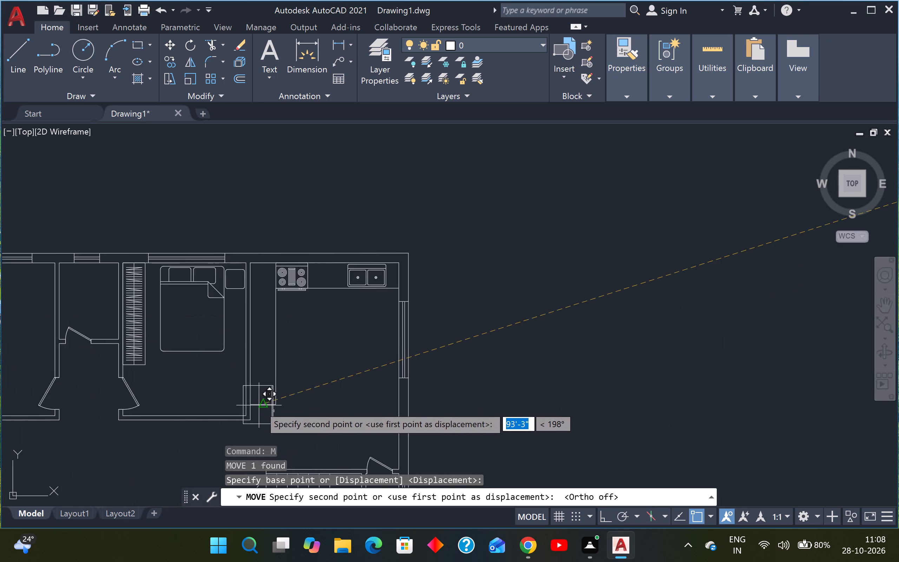
{"action": "scroll", "coordinate": [267, 406], "scroll_direction": "up", "scroll_amount": 2}
{"action": "scroll", "coordinate": [260, 360], "scroll_direction": "up", "scroll_amount": 3}
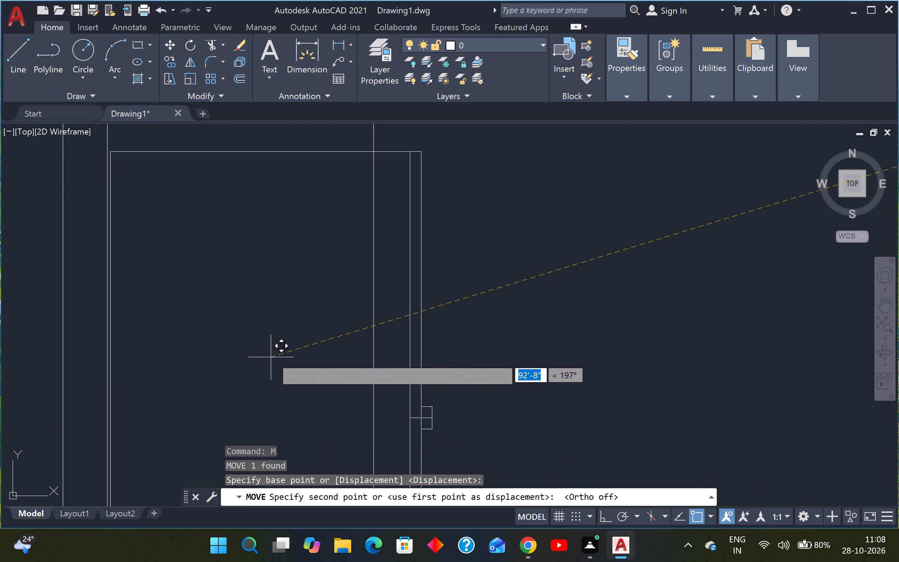
{"action": "scroll", "coordinate": [271, 351], "scroll_direction": "down", "scroll_amount": 2}
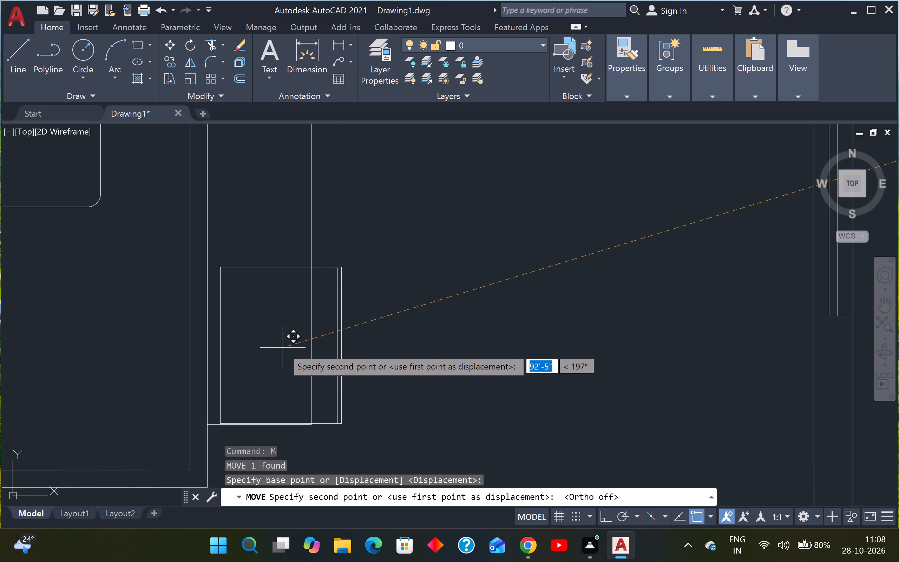
{"action": "scroll", "coordinate": [271, 344], "scroll_direction": "up", "scroll_amount": 2}
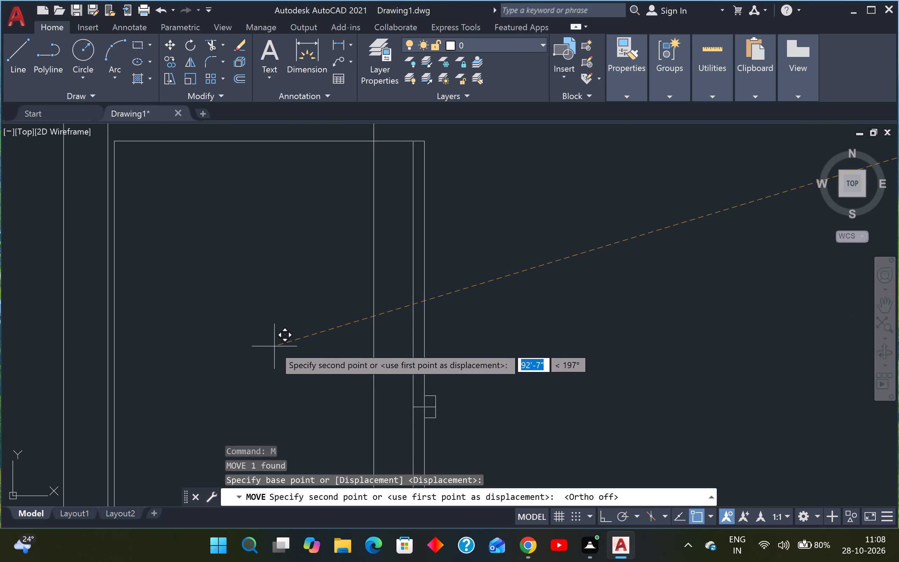
{"action": "left_click", "coordinate": [275, 344]}
{"action": "scroll", "coordinate": [275, 343], "scroll_direction": "down", "scroll_amount": 2}
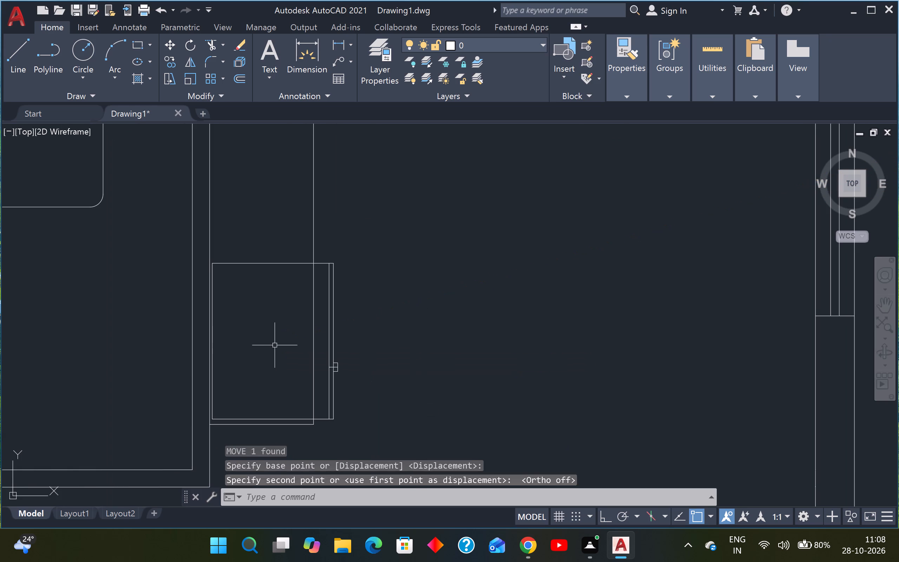
{"action": "key", "text": "Escape"}
Trim the counter's vertical and bottom edge lines where they overlap and extend below the refrigerator.
{"action": "key", "text": "t"}
{"action": "key", "text": "r"}
{"action": "key", "text": "space"}
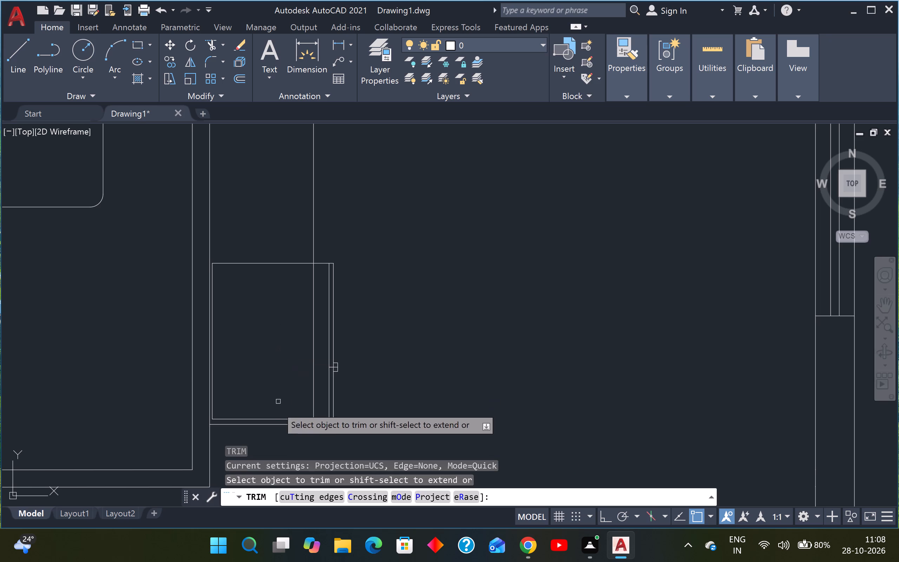
{"action": "scroll", "coordinate": [269, 433], "scroll_direction": "up", "scroll_amount": 2}
{"action": "left_click", "coordinate": [287, 413]}
{"action": "left_click", "coordinate": [373, 369]}
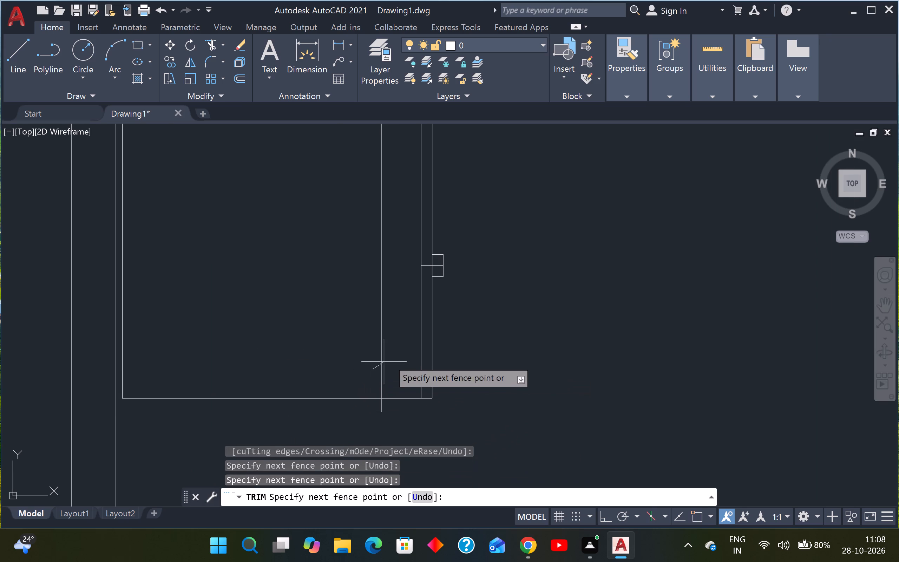
{"action": "left_click", "coordinate": [392, 352]}
{"action": "left_click", "coordinate": [378, 410]}
{"action": "left_click", "coordinate": [387, 406]}
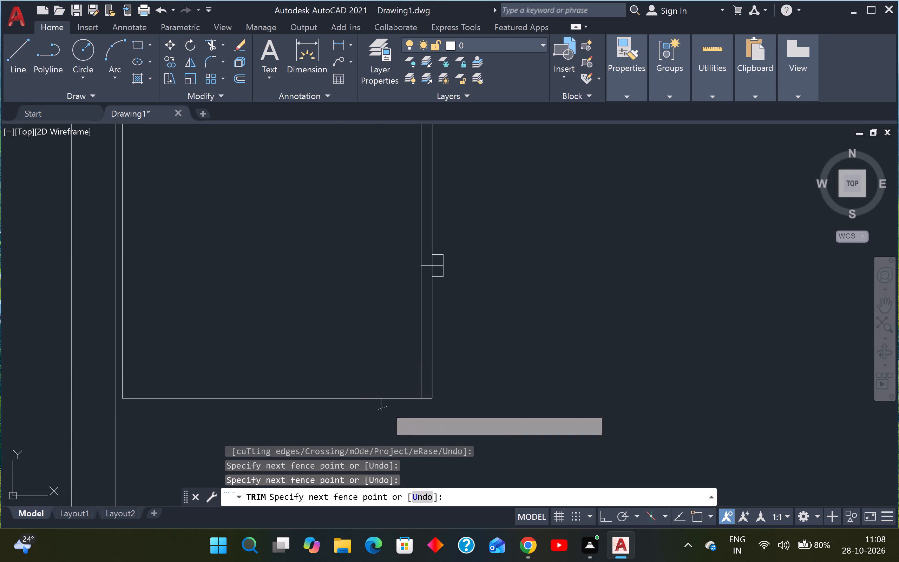
{"action": "scroll", "coordinate": [367, 407], "scroll_direction": "down", "scroll_amount": 4}
{"action": "middle_click_drag", "start_coordinate": [348, 365], "coordinate": [327, 445]}
{"action": "key", "text": "Escape"}
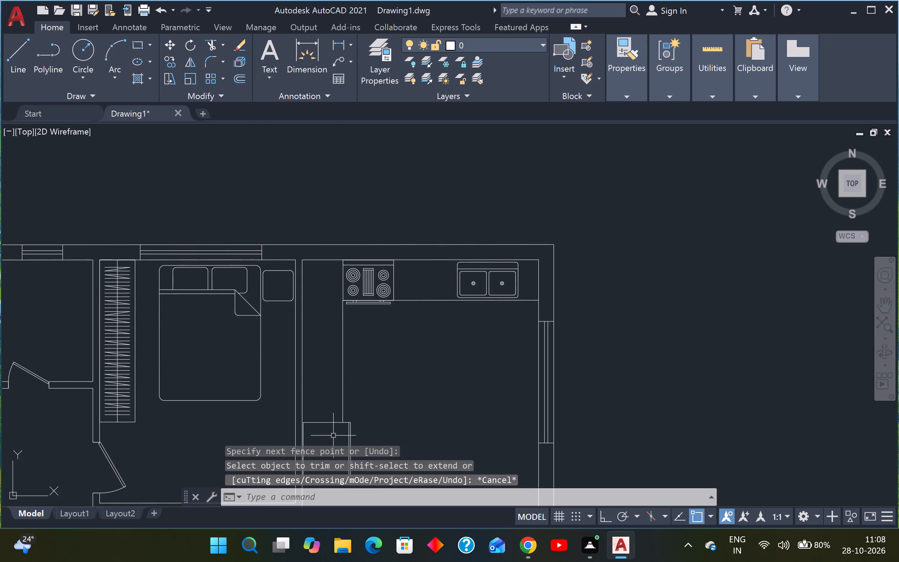
Draw a horizontal line about 3' long from the left counter's front edge across the kitchen's left wall, just above the refrigerator.
{"action": "key", "text": "l"}
{"action": "key", "text": "space"}
{"action": "scroll", "coordinate": [341, 403], "scroll_direction": "up", "scroll_amount": 2}
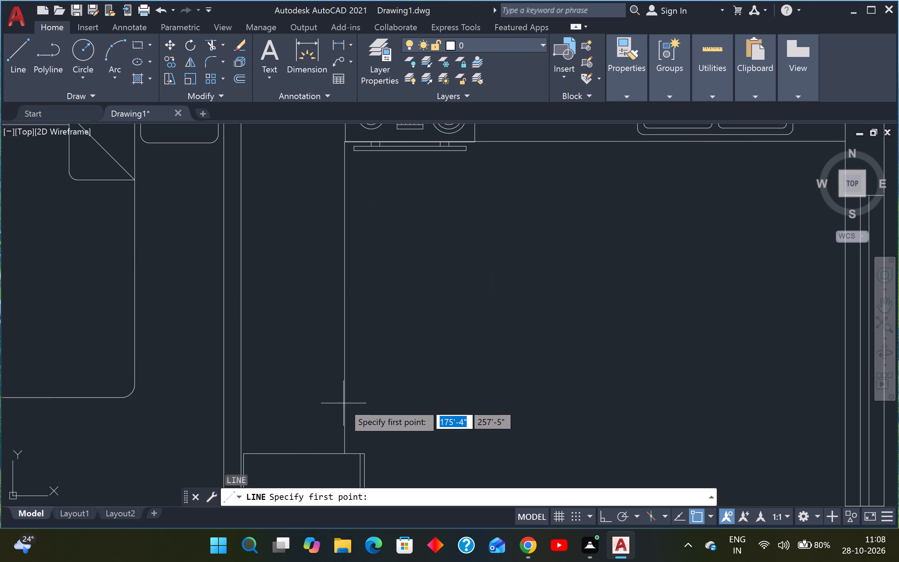
{"action": "left_click", "coordinate": [343, 403]}
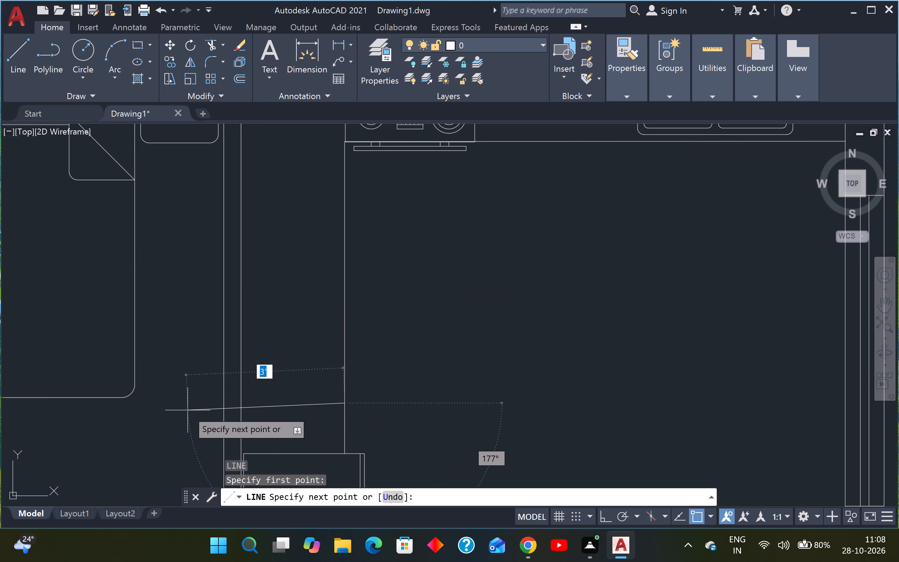
{"action": "key", "text": "F8"}
{"action": "left_click", "coordinate": [187, 410]}
{"action": "key", "text": "Escape"}
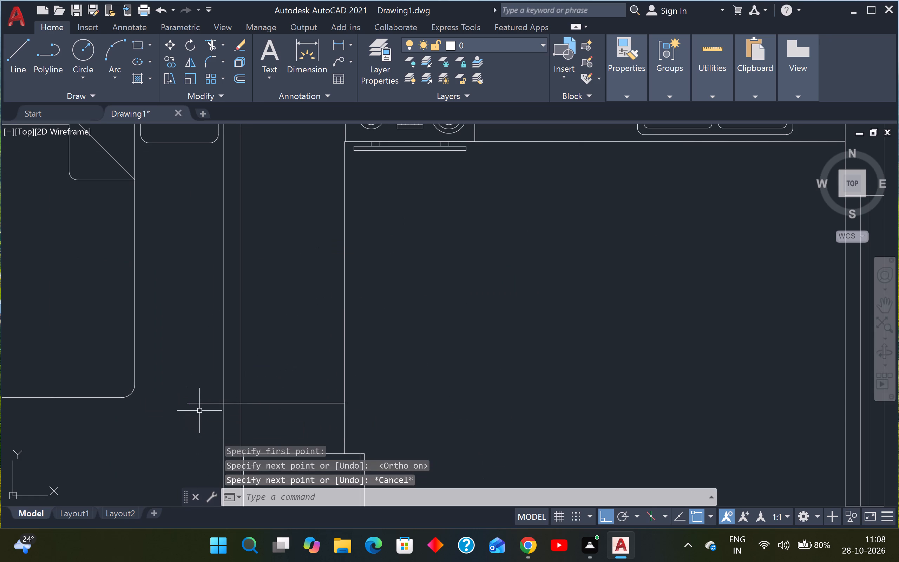
Trim the new horizontal line's parts beyond and inside the kitchen's left wall so it ends at the wall's inner face.
{"action": "key", "text": "t"}
{"action": "type", "text": "R"}
{"action": "key", "text": "space"}
{"action": "left_click", "coordinate": [200, 410]}
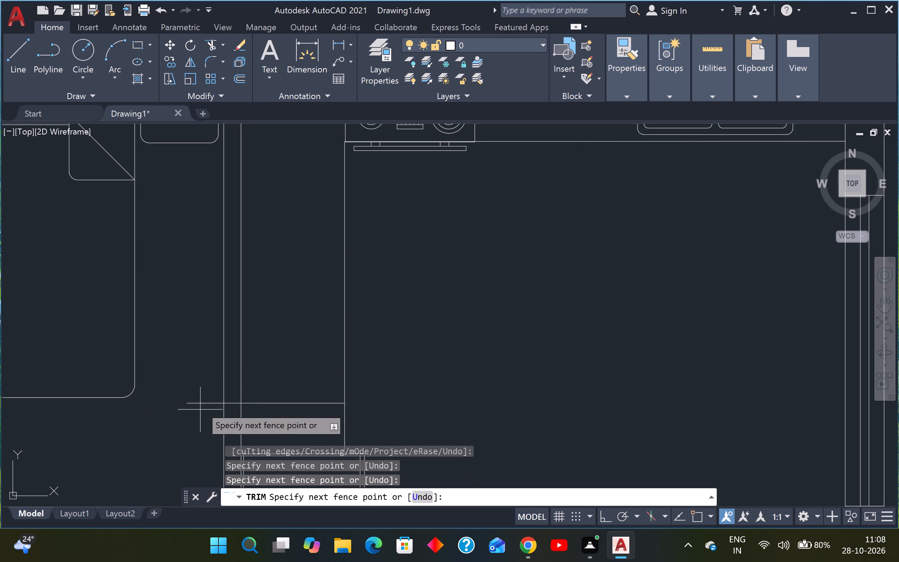
{"action": "left_click", "coordinate": [207, 386]}
{"action": "scroll", "coordinate": [222, 411], "scroll_direction": "up", "scroll_amount": 3}
{"action": "left_click", "coordinate": [257, 402]}
{"action": "left_click", "coordinate": [270, 355]}
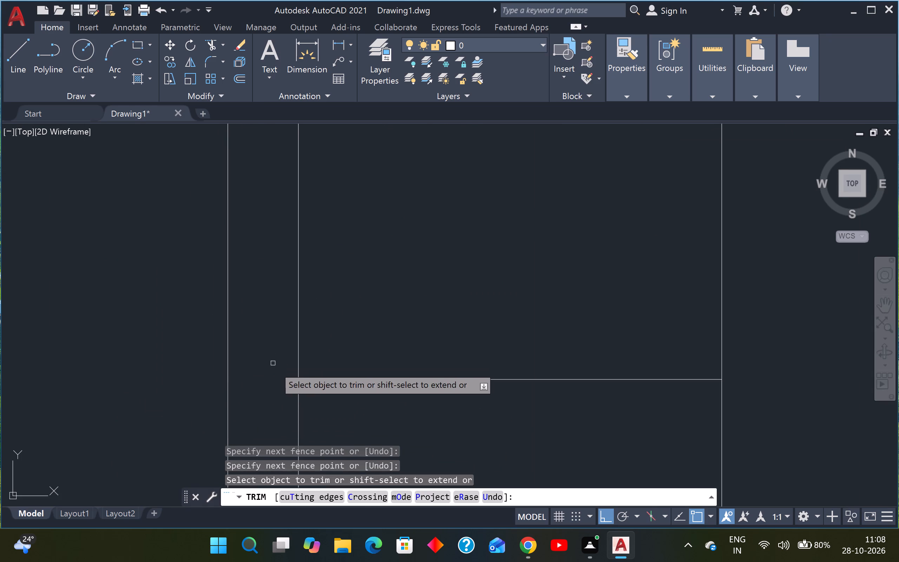
Trim the vertical counter line between the new counter end line and the refrigerator's top edge.
{"action": "scroll", "coordinate": [291, 413], "scroll_direction": "down", "scroll_amount": 2}
{"action": "scroll", "coordinate": [373, 399], "scroll_direction": "down", "scroll_amount": 3}
{"action": "scroll", "coordinate": [378, 419], "scroll_direction": "up", "scroll_amount": 2}
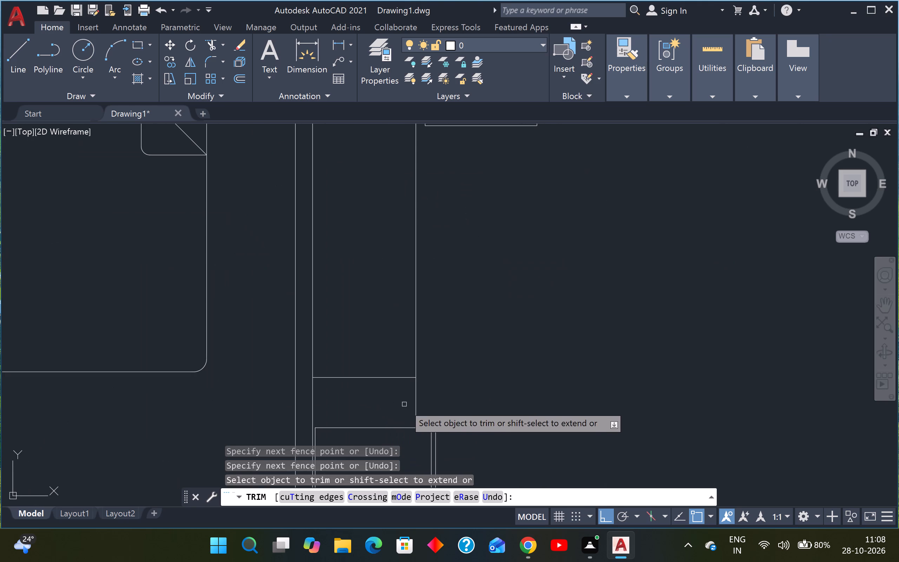
{"action": "left_click", "coordinate": [403, 404]}
{"action": "left_click", "coordinate": [433, 396]}
{"action": "scroll", "coordinate": [432, 397], "scroll_direction": "down", "scroll_amount": 3}
{"action": "key", "text": "Escape"}
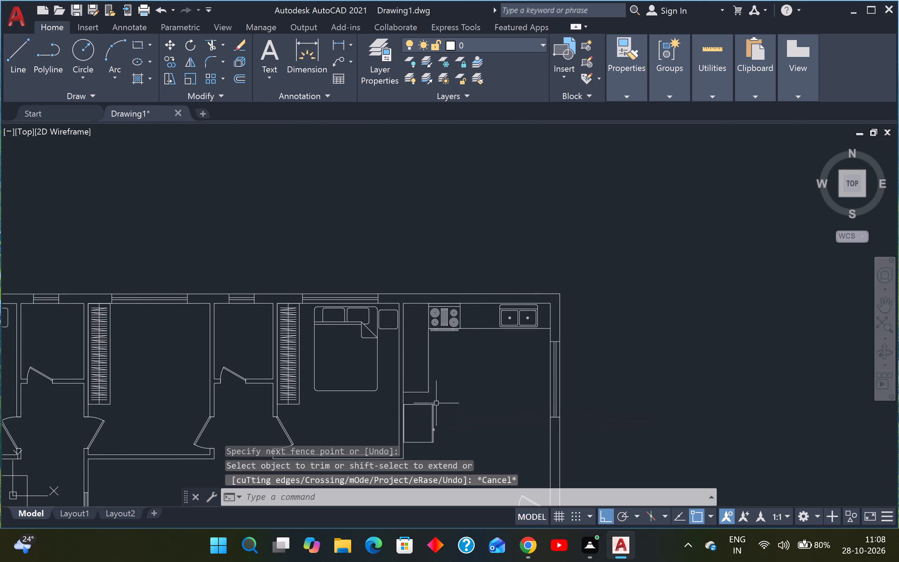
{"action": "key", "text": "Escape"}
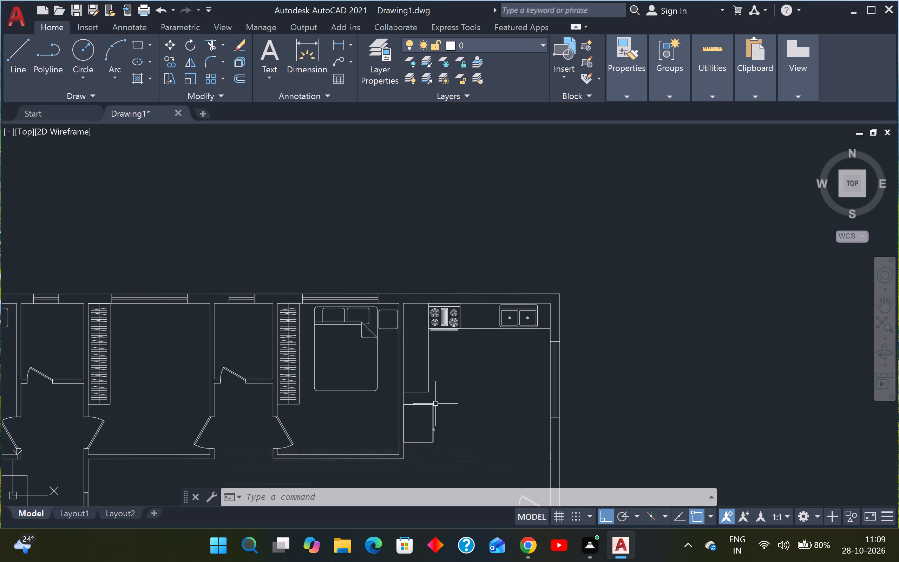
Open the "Dining Set - 36 x 72 in." block beside the floor plan for editing in the Block Editor.
{"action": "scroll", "coordinate": [497, 386], "scroll_direction": "down", "scroll_amount": 1}
{"action": "scroll", "coordinate": [512, 385], "scroll_direction": "up", "scroll_amount": 2}
{"action": "middle_click_drag", "start_coordinate": [510, 388], "coordinate": [381, 397]}
{"action": "scroll", "coordinate": [383, 393], "scroll_direction": "down", "scroll_amount": 3}
{"action": "middle_click_drag", "start_coordinate": [602, 385], "coordinate": [215, 387]}
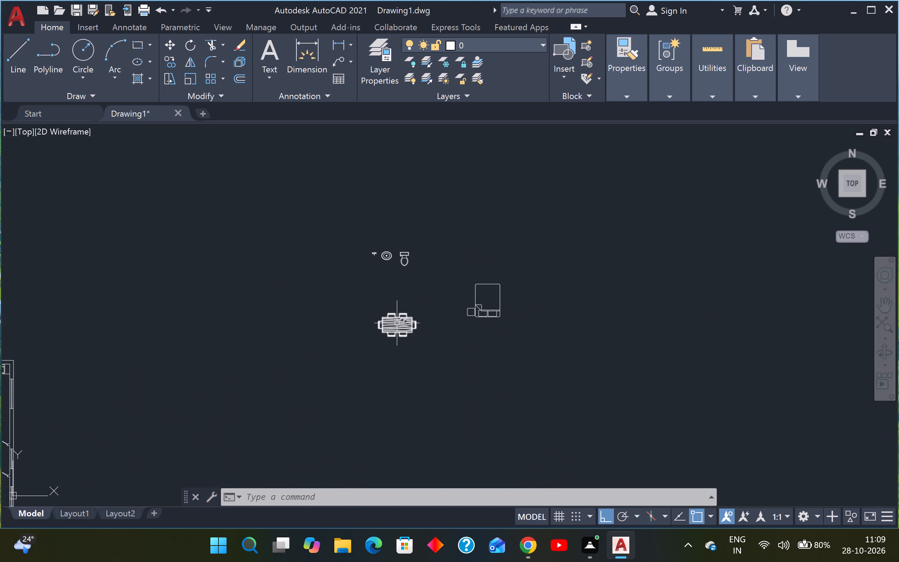
{"action": "scroll", "coordinate": [397, 323], "scroll_direction": "up", "scroll_amount": 3}
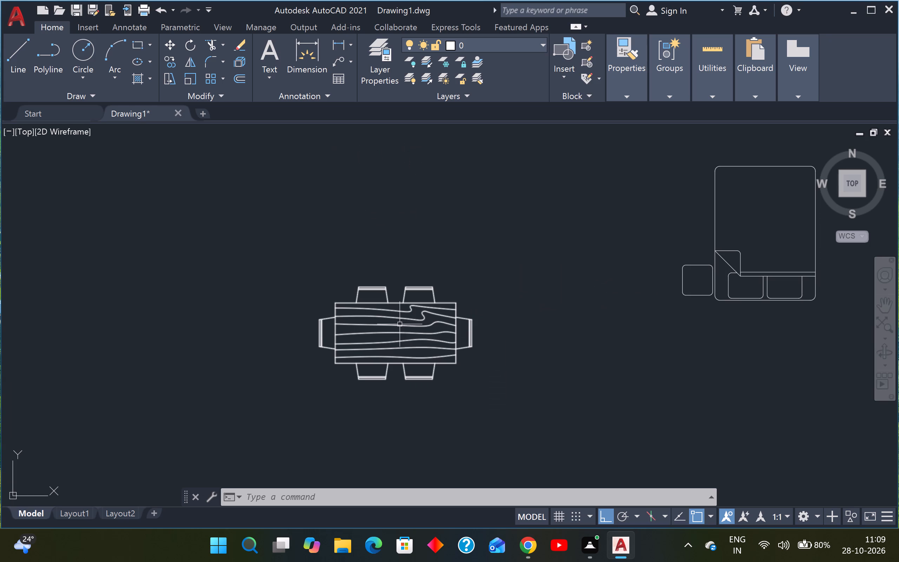
{"action": "double_click", "coordinate": [400, 324]}
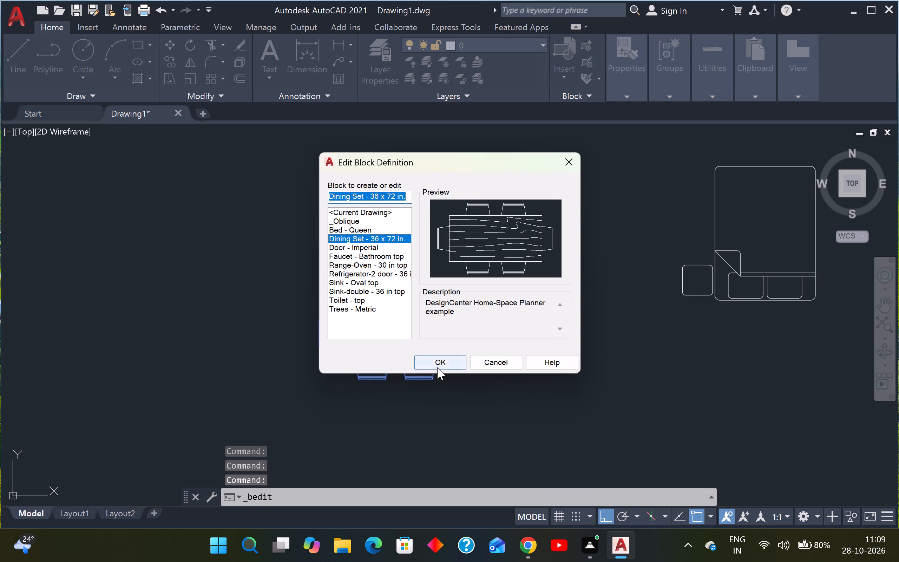
{"action": "left_click_drag", "start_coordinate": [437, 366], "coordinate": [441, 364]}
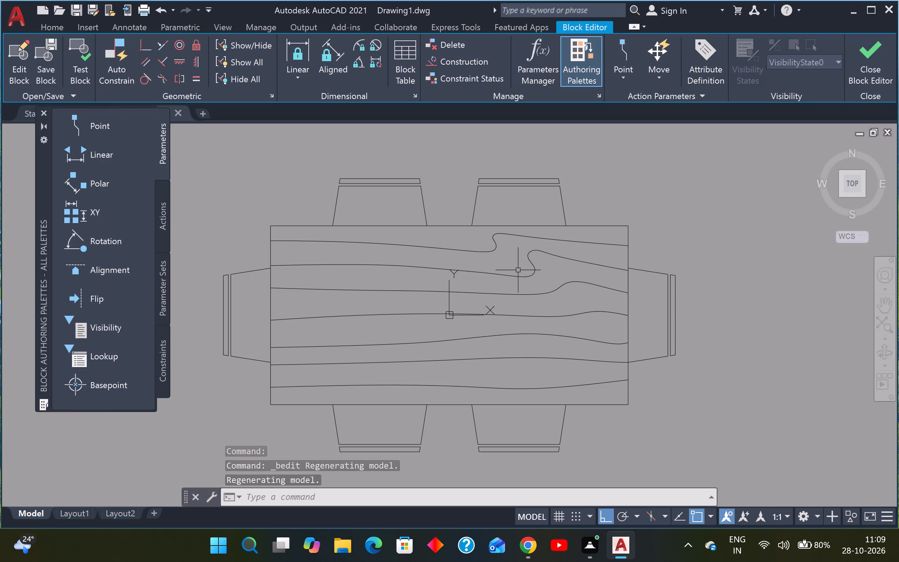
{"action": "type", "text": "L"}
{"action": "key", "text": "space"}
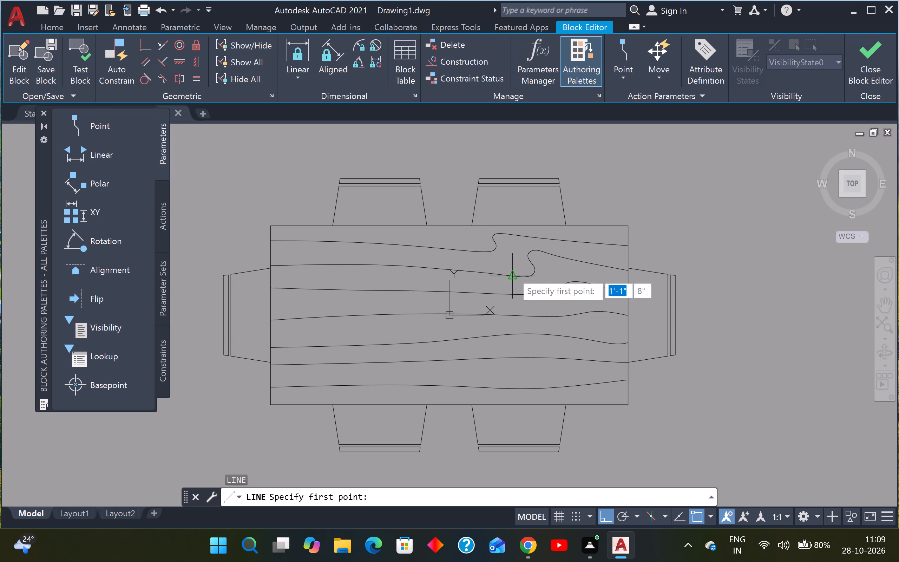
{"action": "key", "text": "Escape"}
Delete all the wood-grain curves from the dining tabletop.
{"action": "left_click", "coordinate": [467, 237]}
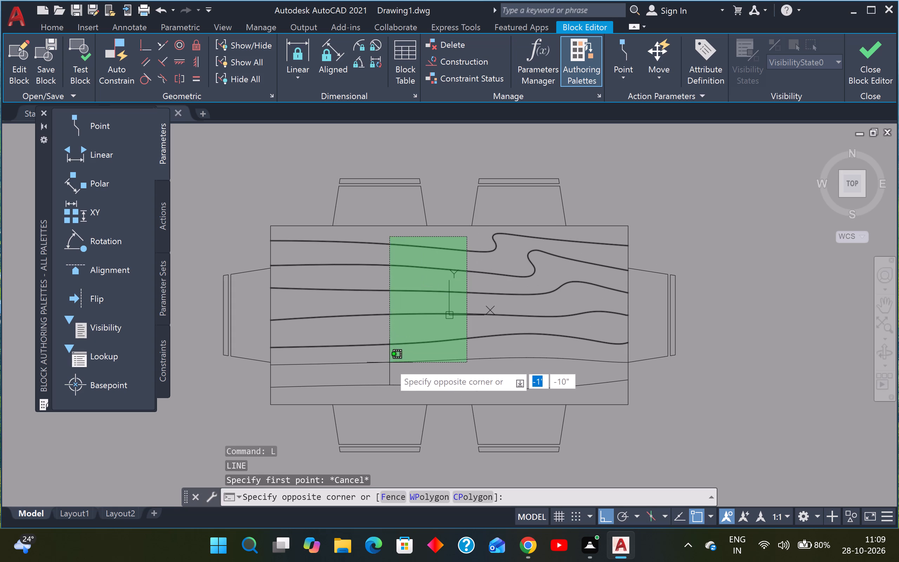
{"action": "left_click", "coordinate": [383, 393]}
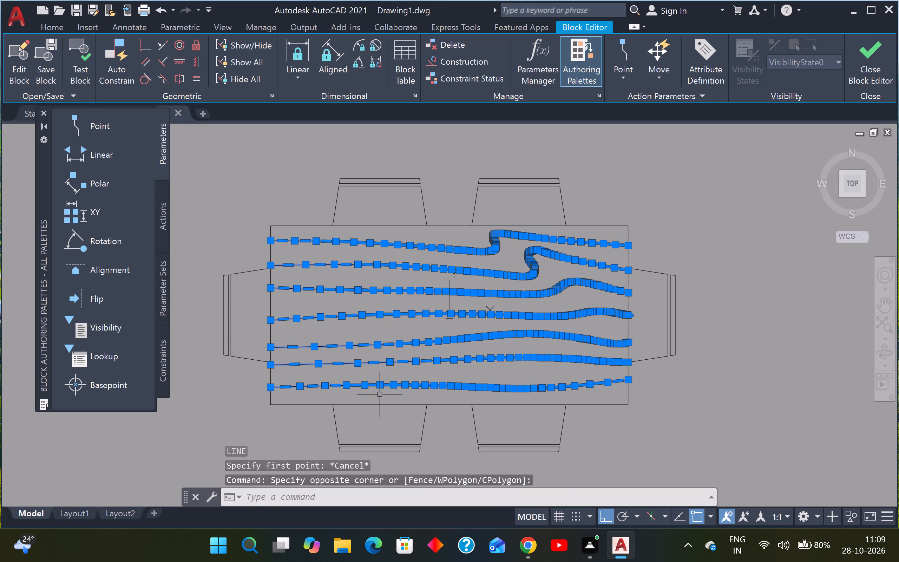
{"action": "key", "text": "Delete"}
{"action": "key", "text": "Escape"}
{"action": "key", "text": "Escape"}
Draw a vertical line across the middle of the tabletop from its top edge to its bottom edge.
{"action": "type", "text": "L"}
{"action": "key", "text": "space"}
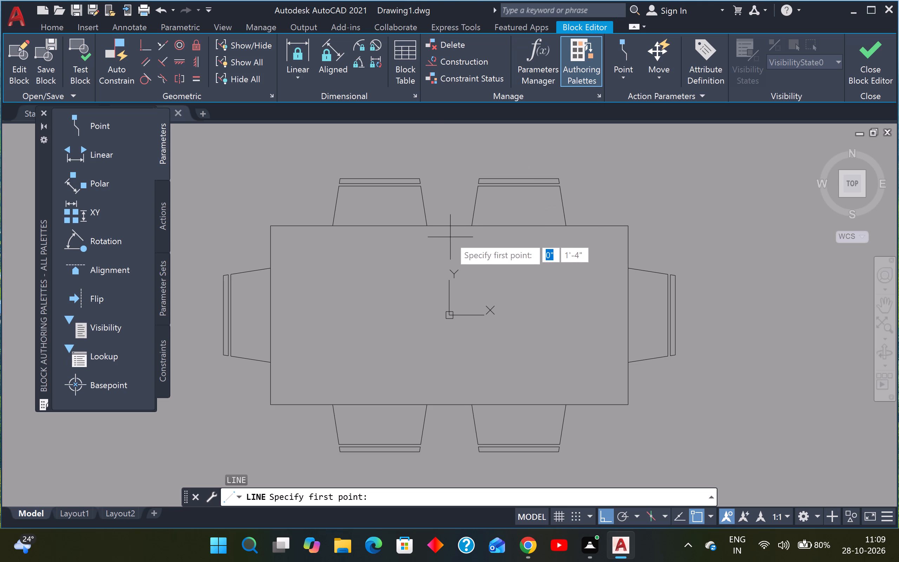
{"action": "left_click", "coordinate": [451, 224]}
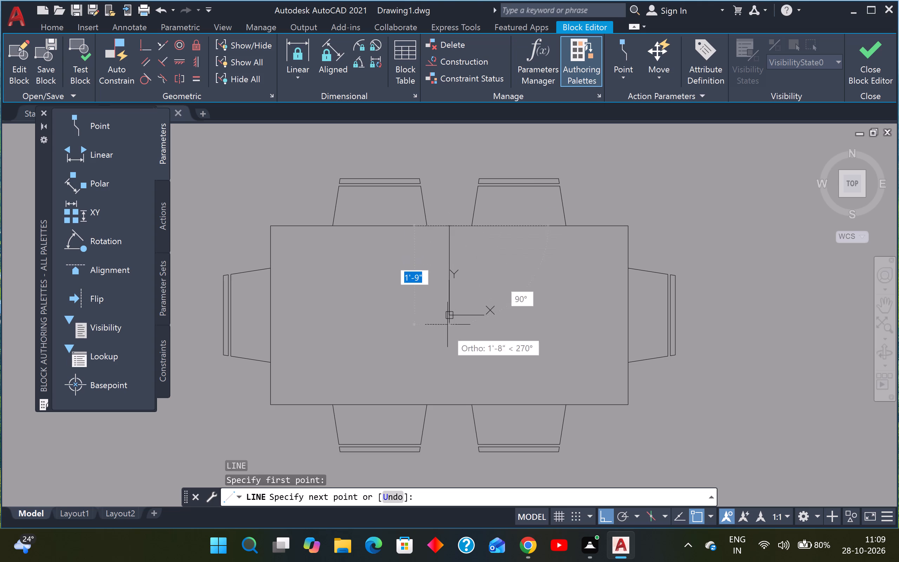
{"action": "left_click", "coordinate": [451, 403]}
{"action": "key", "text": "Escape"}
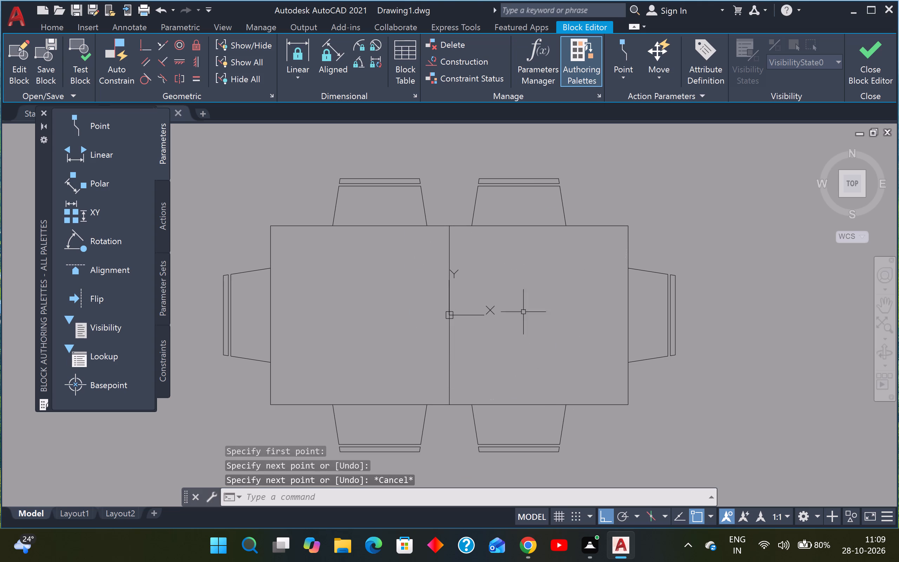
Draw a vertical line about 4' long from the tabletop's top edge near its right end, down past the bottom edge.
{"action": "key", "text": "space"}
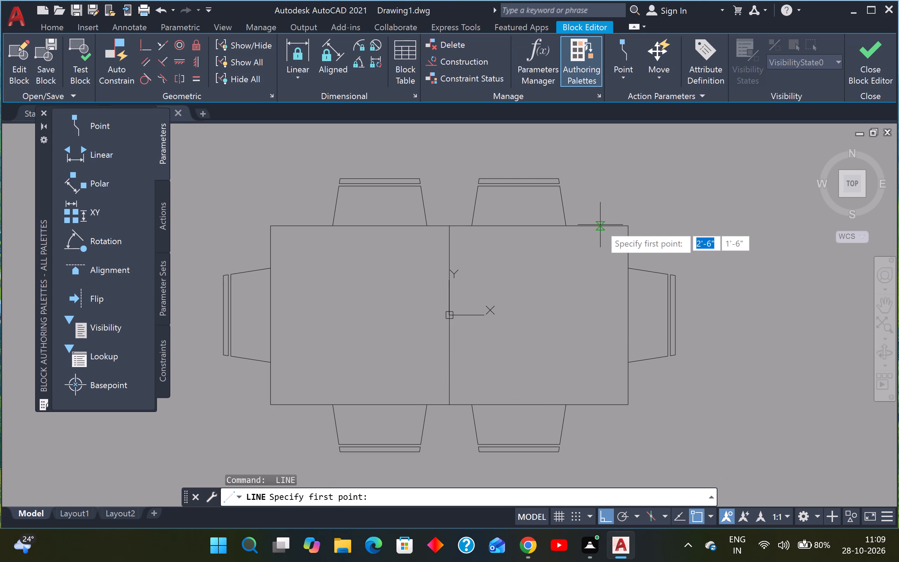
{"action": "left_click", "coordinate": [600, 225]}
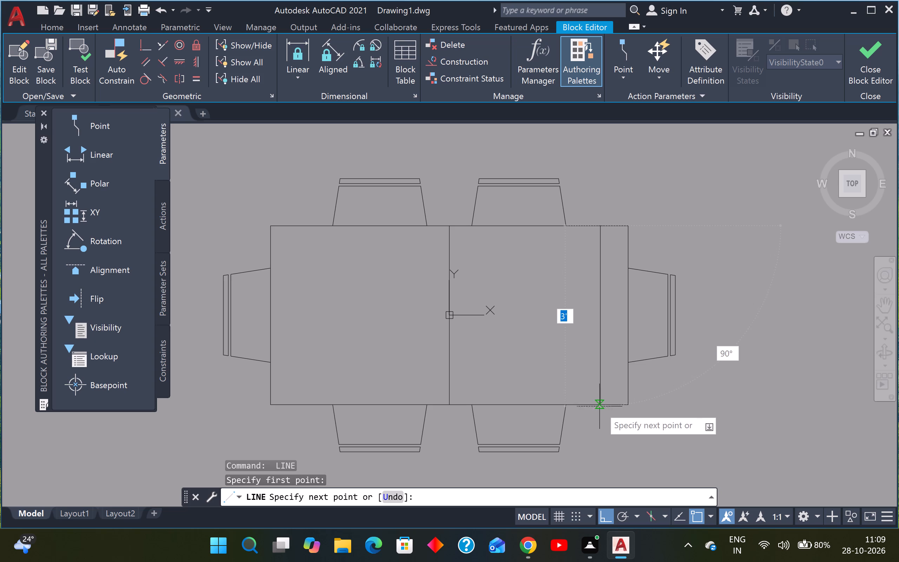
{"action": "left_click", "coordinate": [605, 464]}
{"action": "key", "text": "Escape"}
Trim the part of the new vertical line that extends below the tabletop's bottom edge.
{"action": "key", "text": "t"}
{"action": "key", "text": "r"}
{"action": "key", "text": "space"}
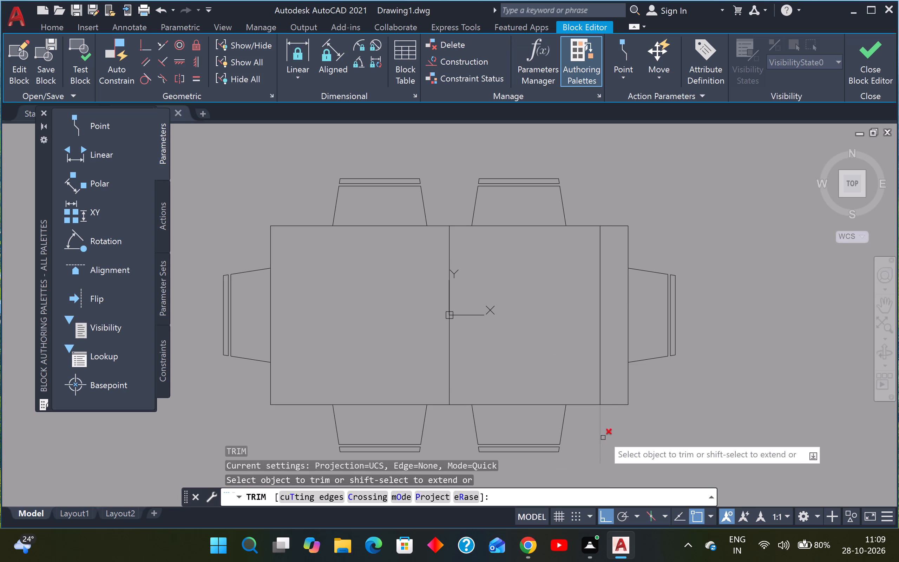
{"action": "left_click", "coordinate": [606, 423]}
{"action": "left_click", "coordinate": [594, 426]}
{"action": "key", "text": "Escape"}
{"action": "key", "text": "Escape"}
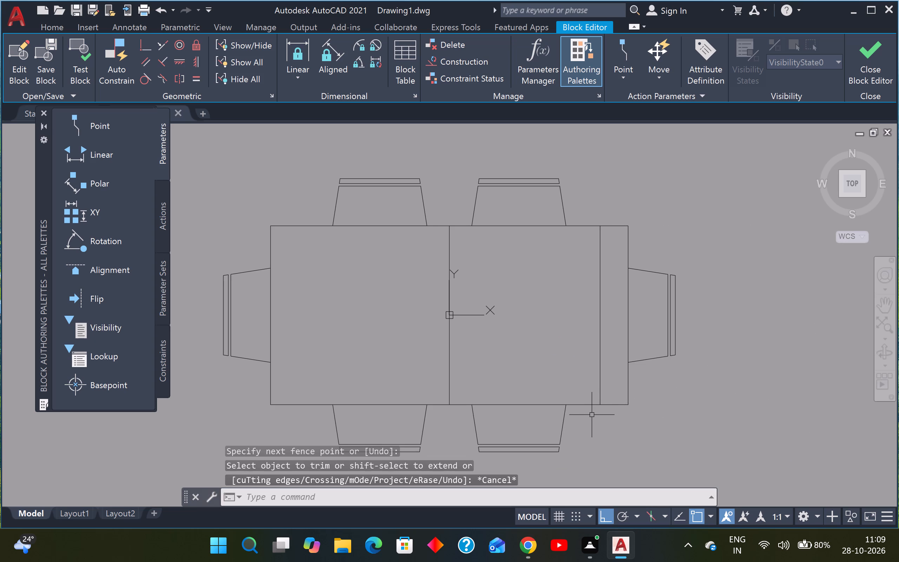
Offset the tabletop's right-end vertical line 4" to the right and its middle vertical line 4" to the left.
{"action": "key", "text": "o"}
{"action": "key", "text": "space"}
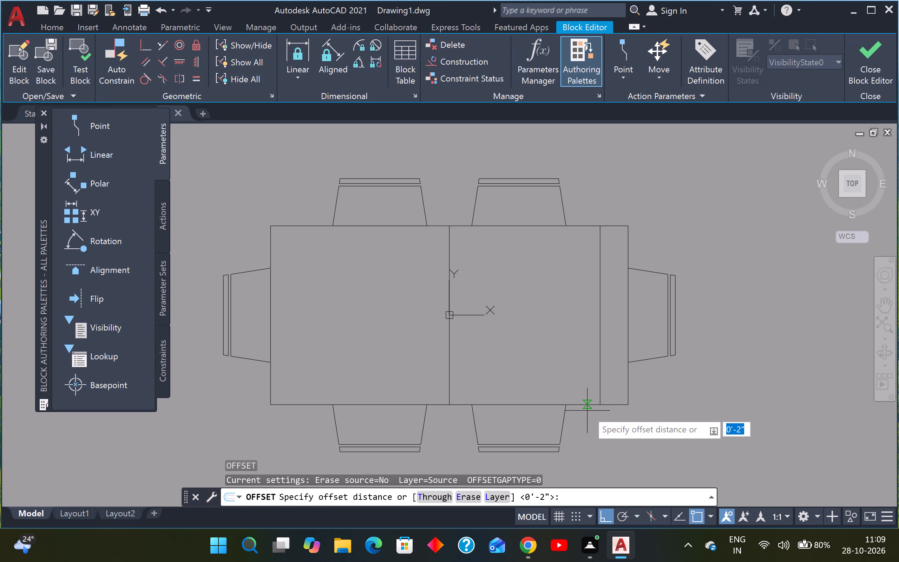
{"action": "key", "text": "4"}
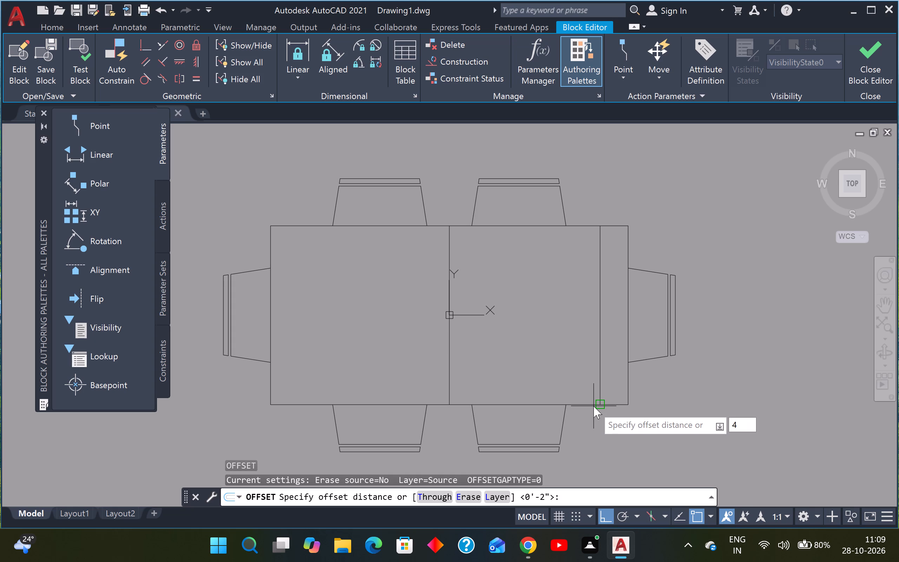
{"action": "key", "text": "shift+quotedbl"}
{"action": "key", "text": "Return"}
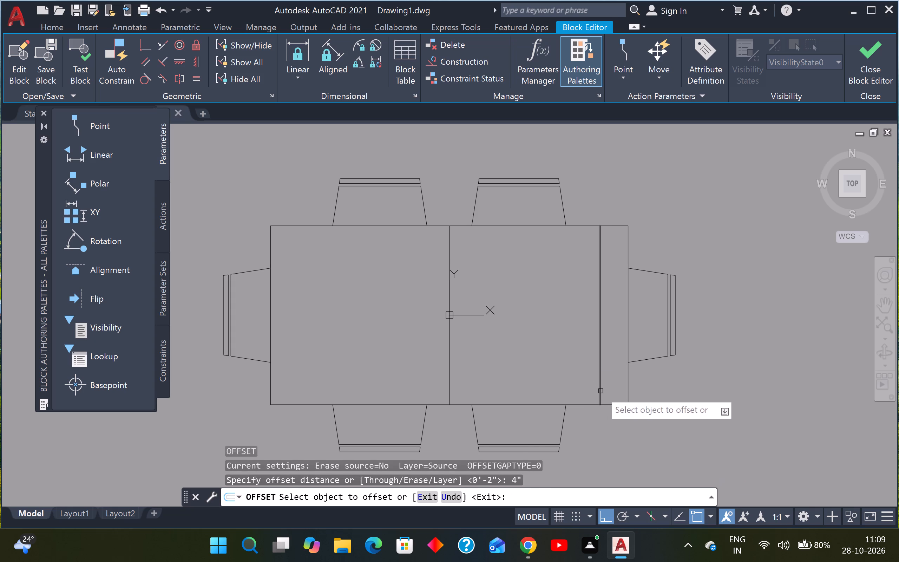
{"action": "left_click", "coordinate": [601, 391]}
{"action": "left_click", "coordinate": [636, 386]}
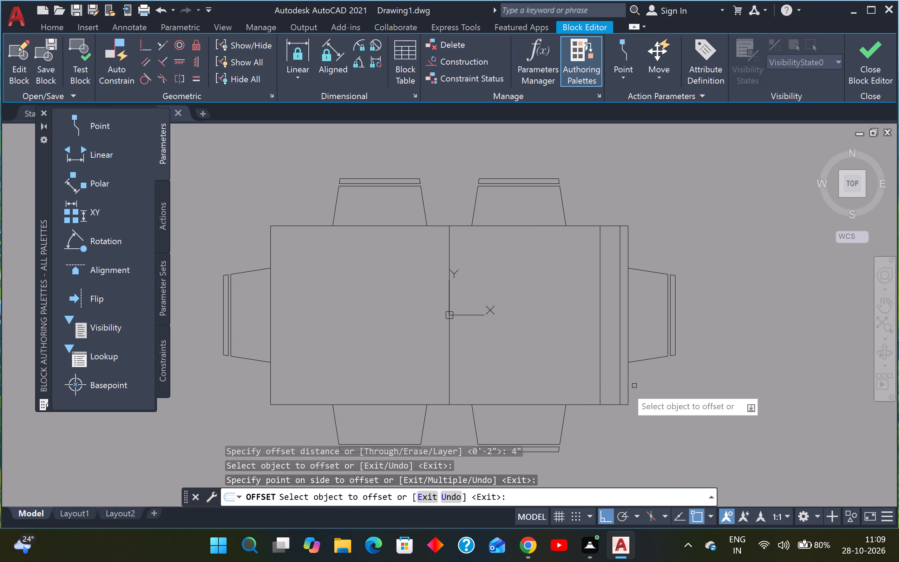
{"action": "left_click", "coordinate": [448, 369]}
{"action": "left_click", "coordinate": [428, 376]}
{"action": "key", "text": "Escape"}
{"action": "key", "text": "Escape"}
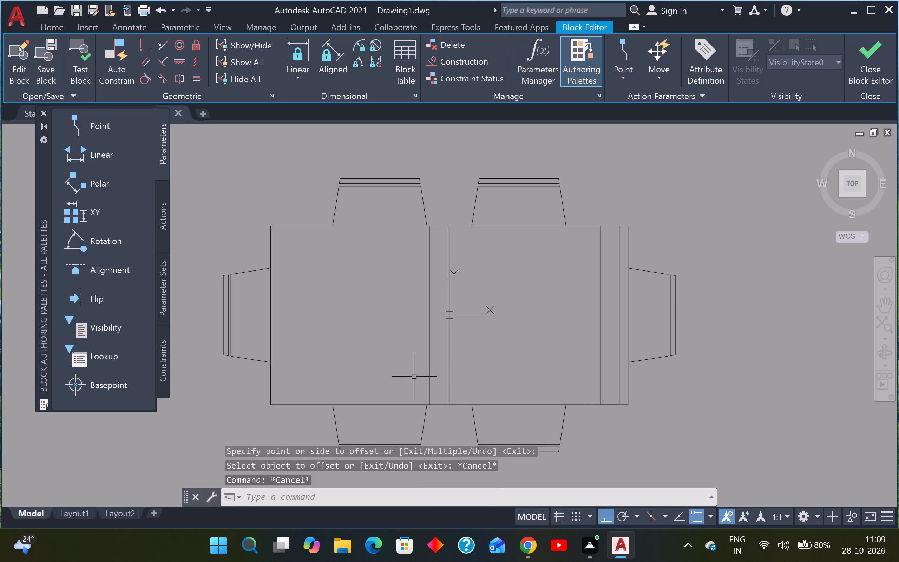
Trim the tabletop's top and bottom edges between the two middle vertical lines to open a gap.
{"action": "key", "text": "t"}
{"action": "type", "text": "R"}
{"action": "key", "text": "space"}
{"action": "scroll", "coordinate": [438, 232], "scroll_direction": "up", "scroll_amount": 2}
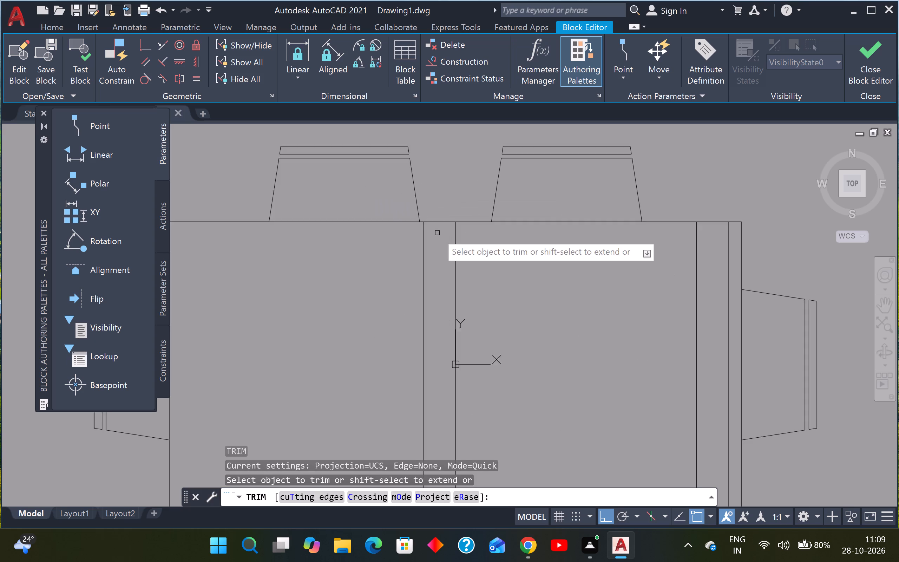
{"action": "left_click_drag", "start_coordinate": [449, 187], "coordinate": [449, 193]}
{"action": "left_click", "coordinate": [449, 293]}
{"action": "scroll", "coordinate": [449, 293], "scroll_direction": "down", "scroll_amount": 3}
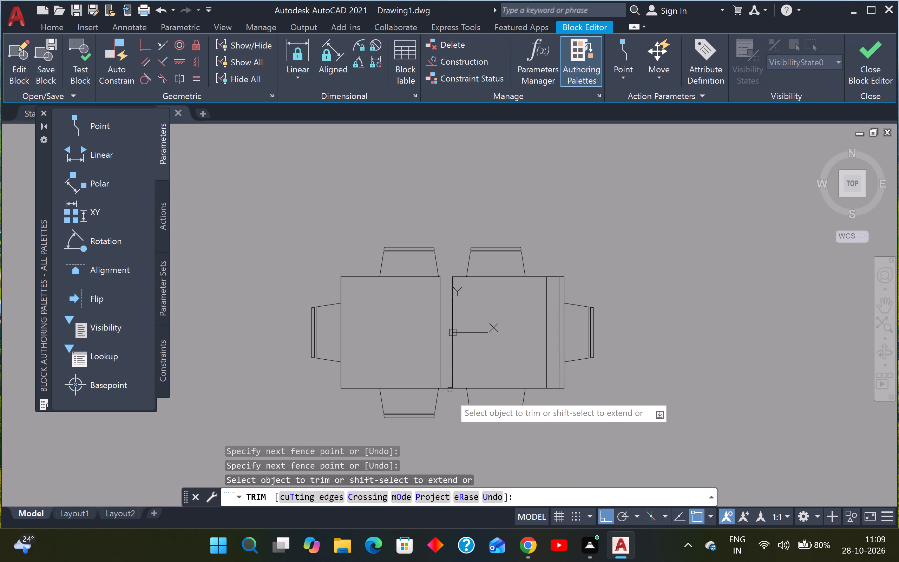
{"action": "scroll", "coordinate": [450, 396], "scroll_direction": "up", "scroll_amount": 3}
{"action": "left_click_drag", "start_coordinate": [441, 336], "coordinate": [442, 352]}
{"action": "left_click", "coordinate": [442, 403]}
{"action": "left_click", "coordinate": [436, 340]}
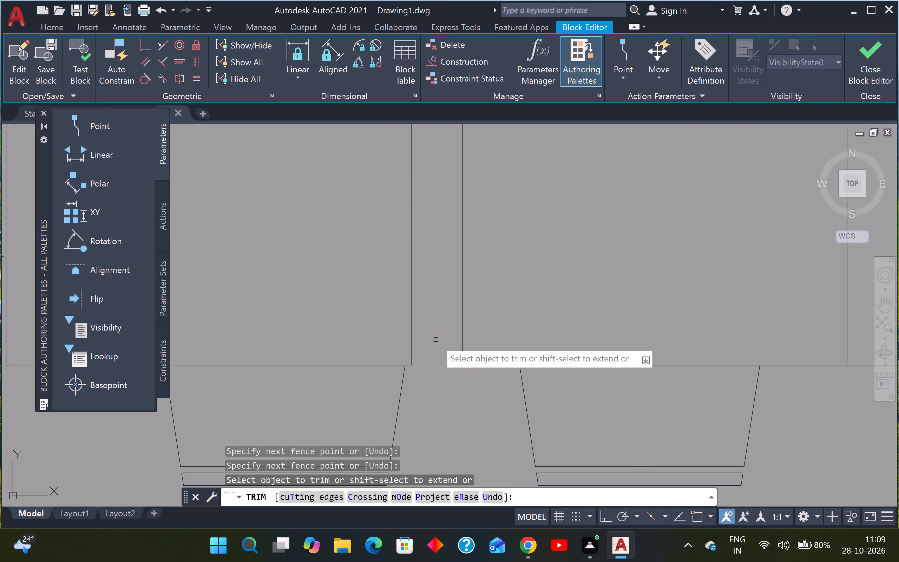
{"action": "left_click_drag", "start_coordinate": [435, 340], "coordinate": [434, 346]}
{"action": "key", "text": "Escape"}
{"action": "scroll", "coordinate": [434, 346], "scroll_direction": "down", "scroll_amount": 4}
{"action": "key", "text": "Escape"}
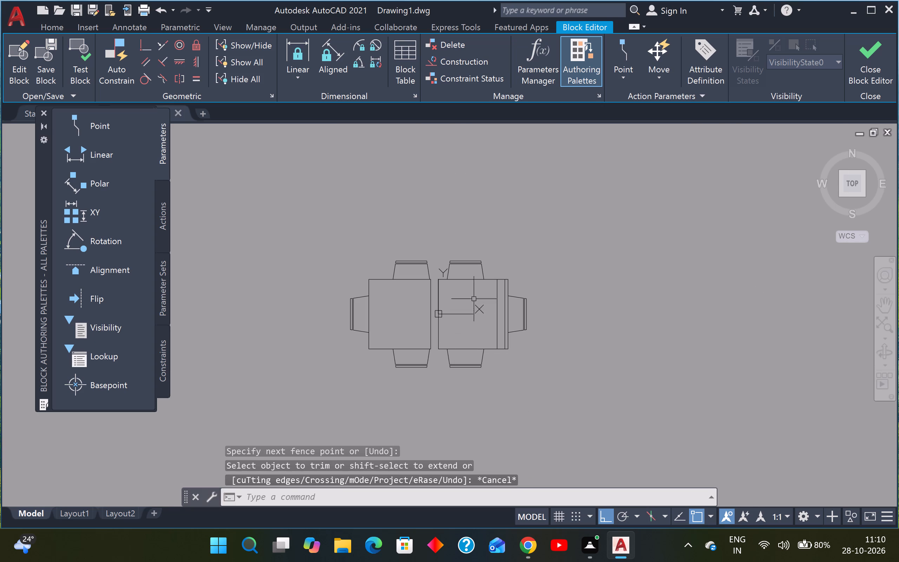
{"action": "key", "text": "Escape"}
Trim the tabletop's top and bottom edges between the two vertical lines near the right end.
{"action": "scroll", "coordinate": [500, 308], "scroll_direction": "up", "scroll_amount": 3}
{"action": "key", "text": "space"}
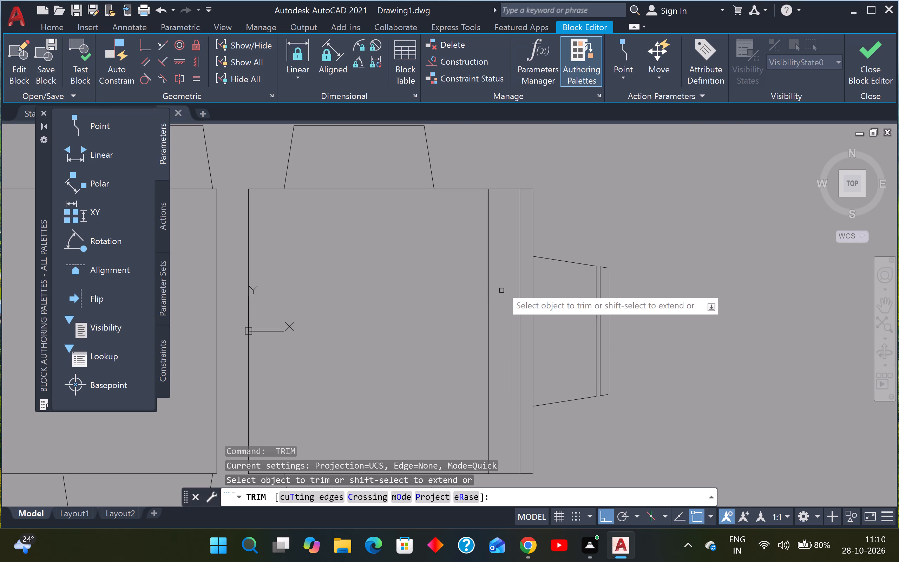
{"action": "left_click", "coordinate": [498, 176]}
{"action": "left_click", "coordinate": [504, 209]}
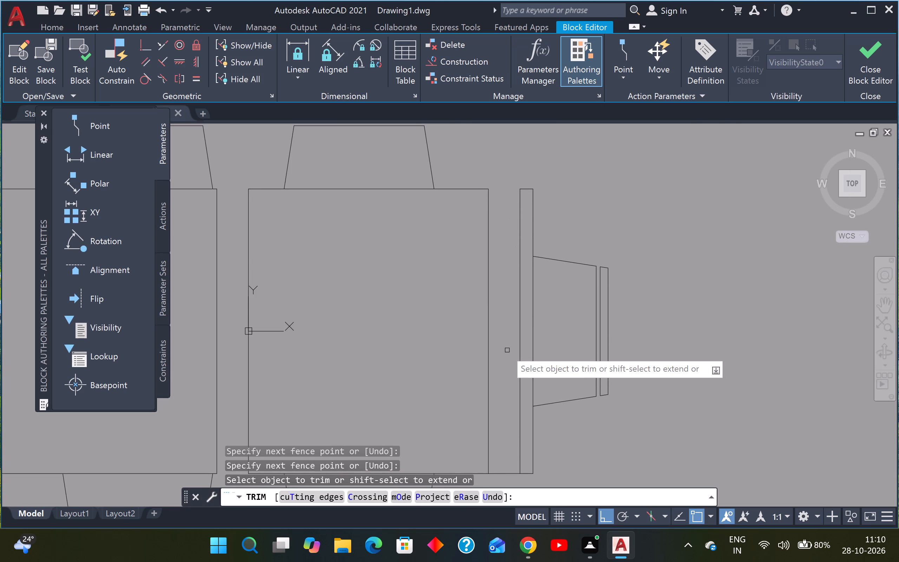
{"action": "scroll", "coordinate": [493, 355], "scroll_direction": "down", "scroll_amount": 2}
{"action": "scroll", "coordinate": [491, 400], "scroll_direction": "up", "scroll_amount": 3}
{"action": "left_click_drag", "start_coordinate": [500, 393], "coordinate": [502, 397]}
{"action": "left_click", "coordinate": [506, 420]}
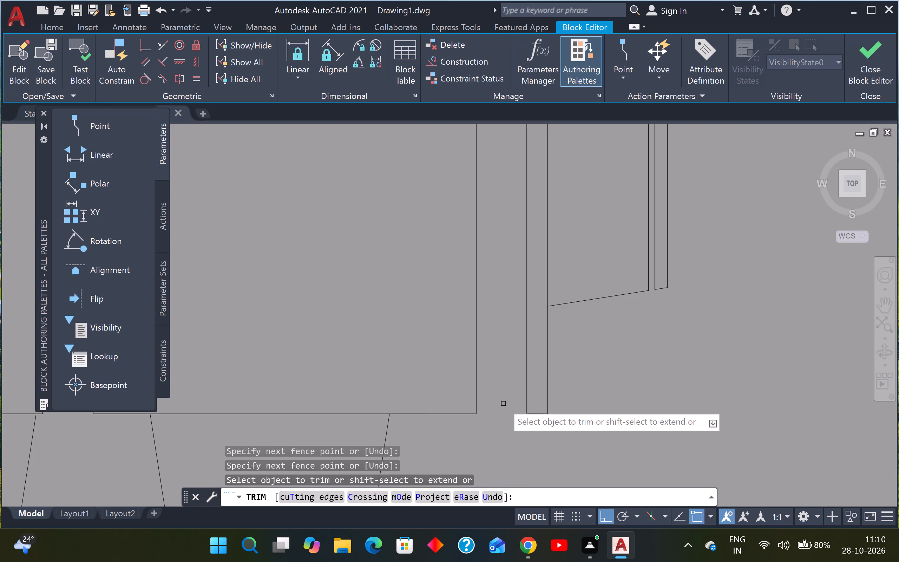
{"action": "scroll", "coordinate": [502, 401], "scroll_direction": "down", "scroll_amount": 3}
{"action": "key", "text": "Escape"}
{"action": "key", "text": "Escape"}
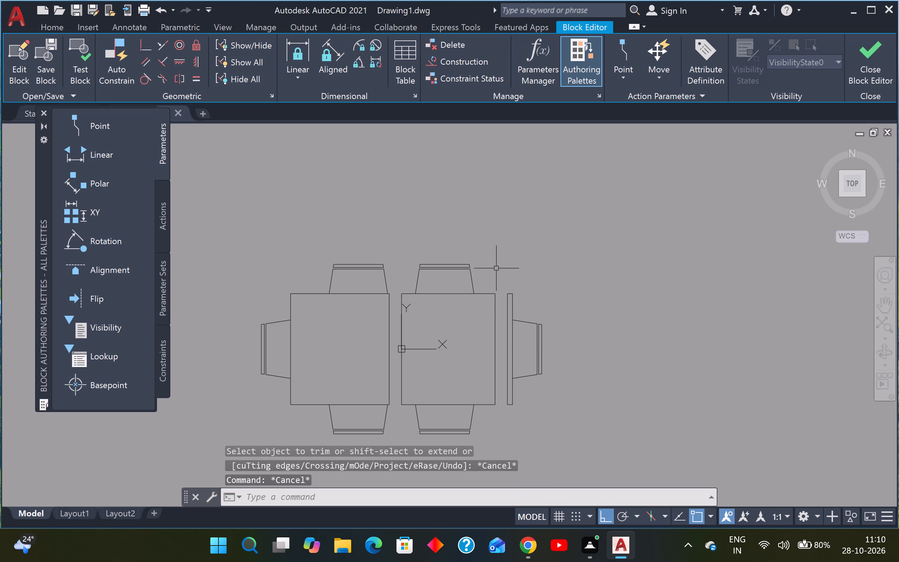
Copy the middle table section with its two chairs about 10'-8" horizontally to the right.
{"action": "left_click", "coordinate": [504, 261]}
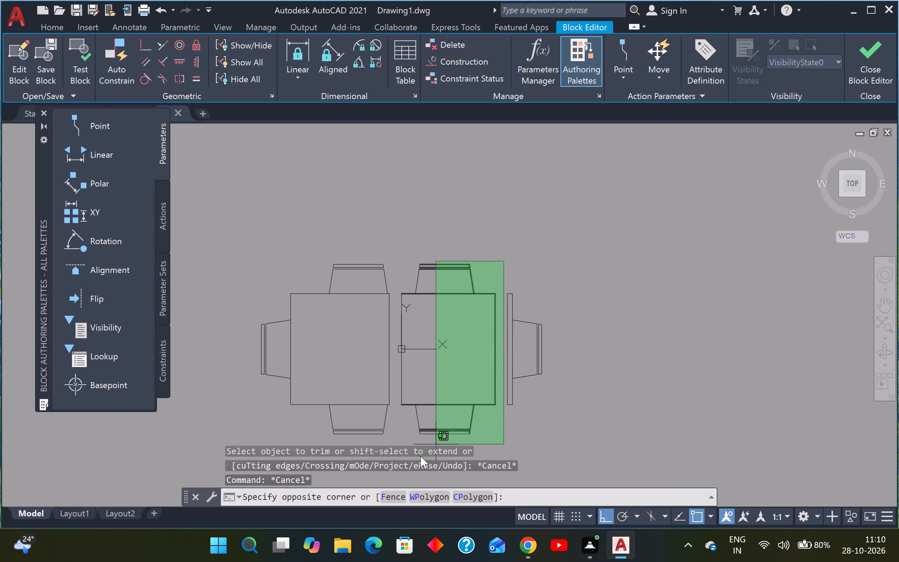
{"action": "left_click", "coordinate": [396, 435]}
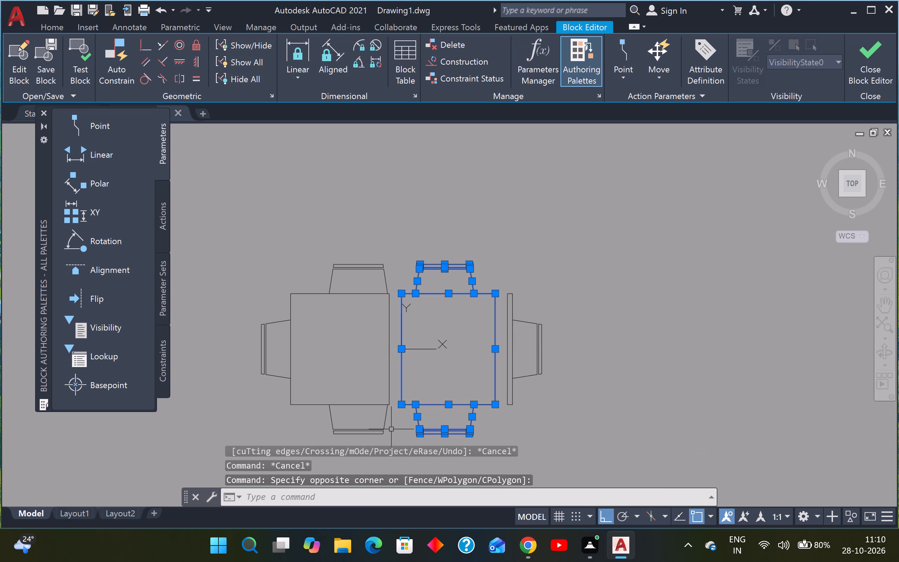
{"action": "key", "text": "c"}
{"action": "key", "text": "o"}
{"action": "key", "text": "Return"}
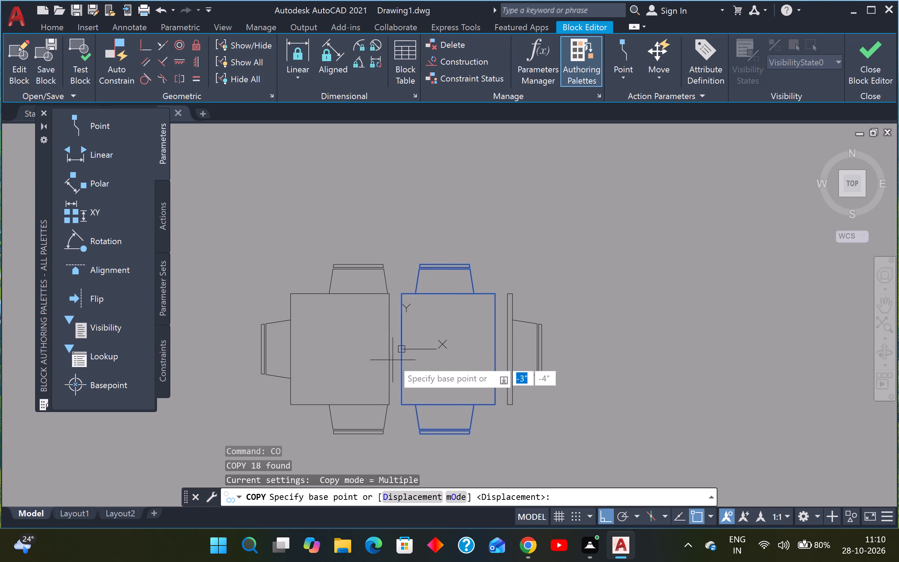
{"action": "left_click", "coordinate": [454, 348]}
{"action": "scroll", "coordinate": [473, 345], "scroll_direction": "down", "scroll_amount": 2}
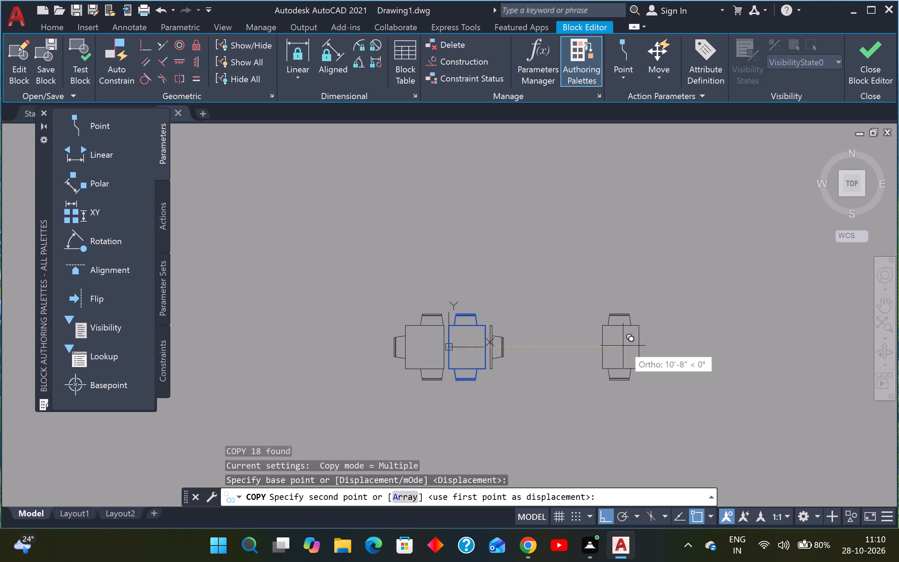
{"action": "left_click", "coordinate": [625, 346]}
{"action": "key", "text": "Escape"}
Draw two horizontal lines across the left table section, about 5' long near its top edge and about 5'-8" long near its bottom edge.
{"action": "scroll", "coordinate": [454, 361], "scroll_direction": "up", "scroll_amount": 2}
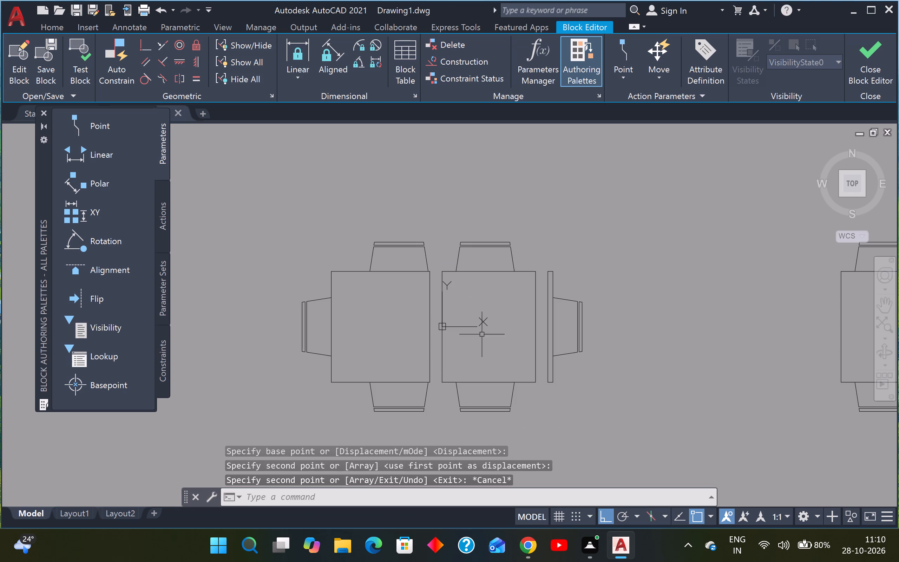
{"action": "scroll", "coordinate": [327, 301], "scroll_direction": "up", "scroll_amount": 1}
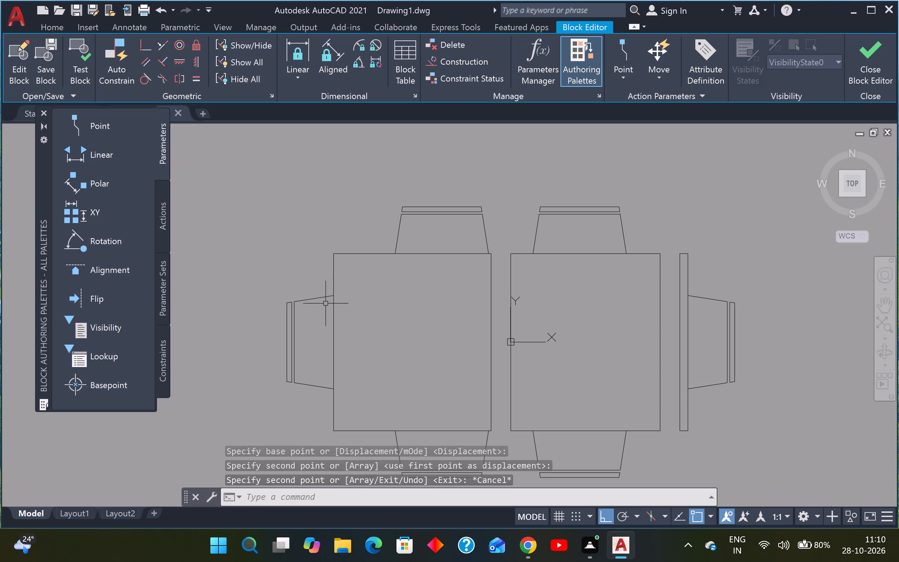
{"action": "type", "text": "L"}
{"action": "key", "text": "space"}
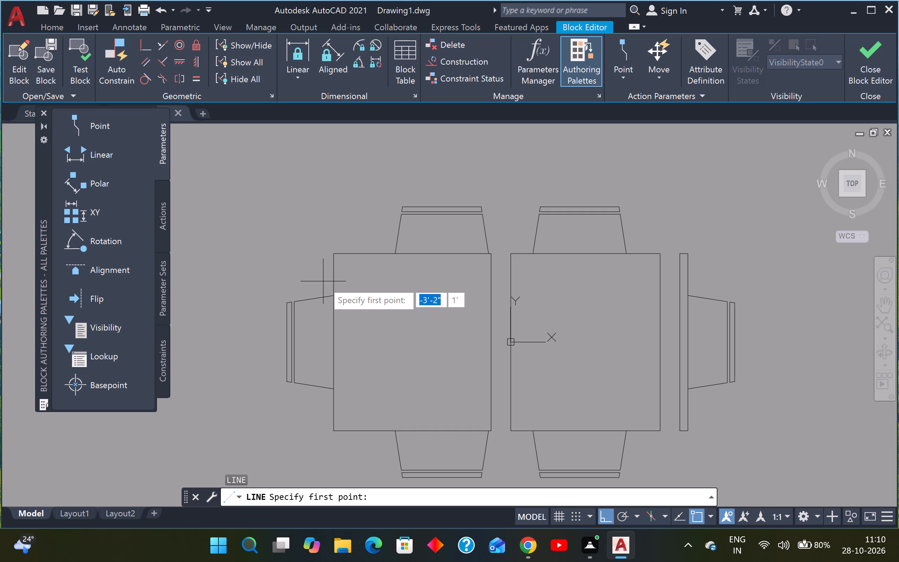
{"action": "left_click", "coordinate": [256, 279]}
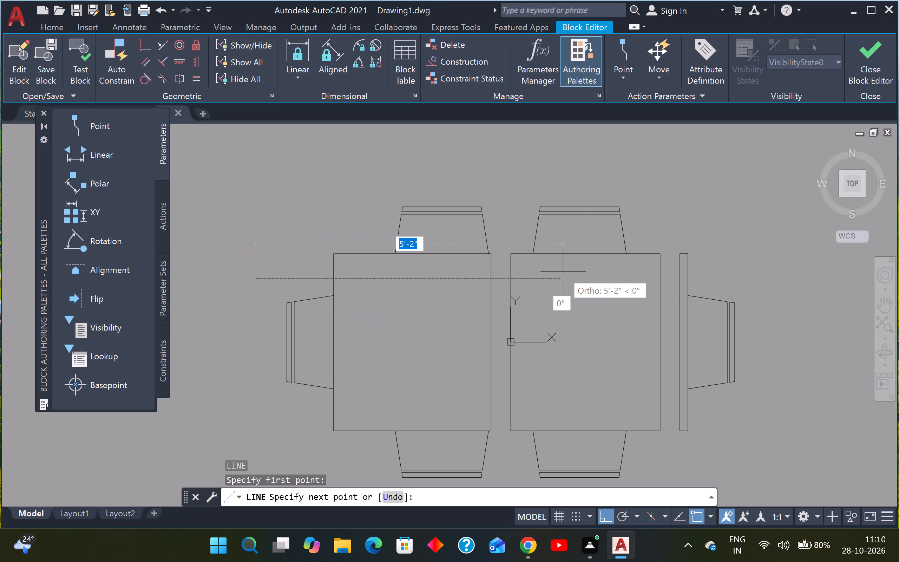
{"action": "left_click", "coordinate": [557, 275]}
{"action": "key", "text": "Escape"}
{"action": "key", "text": "space"}
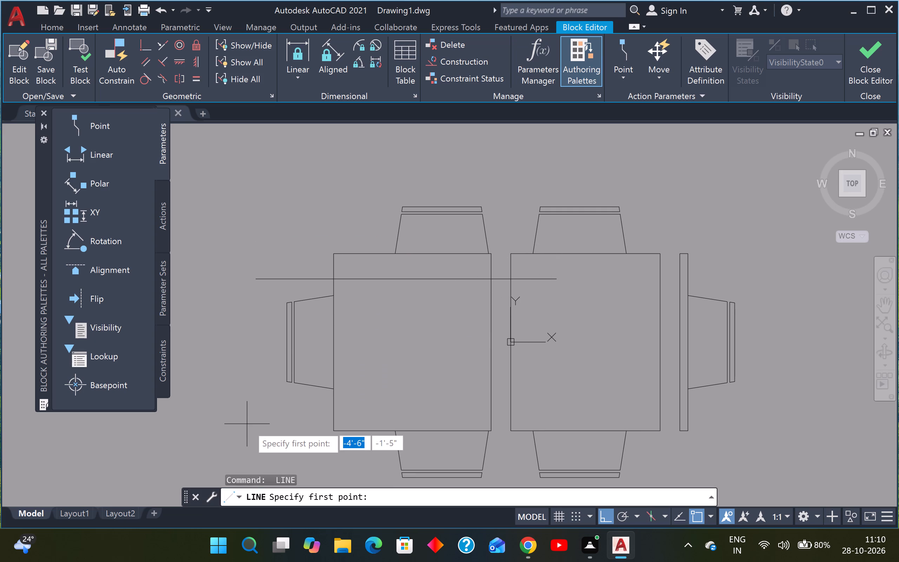
{"action": "left_click_drag", "start_coordinate": [253, 411], "coordinate": [263, 408]}
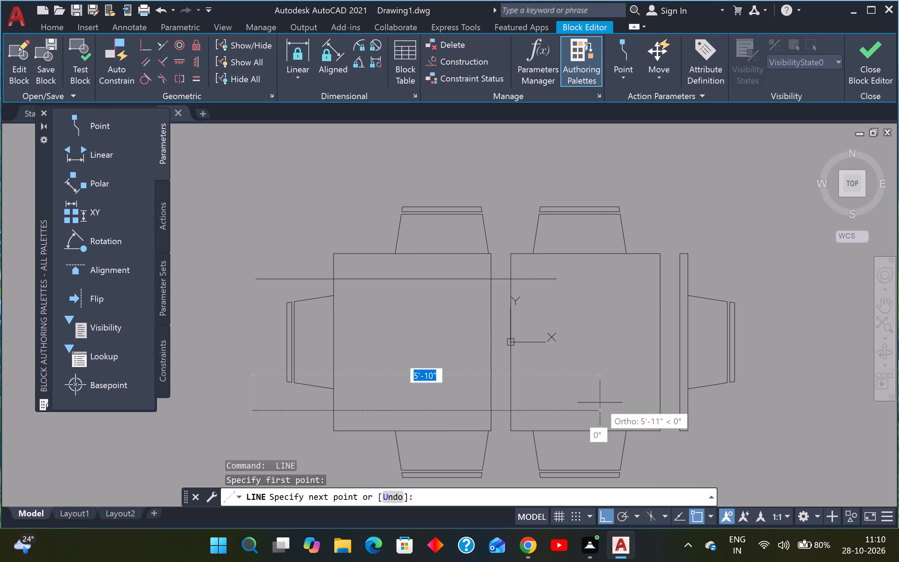
{"action": "left_click", "coordinate": [589, 409]}
{"action": "key", "text": "Escape"}
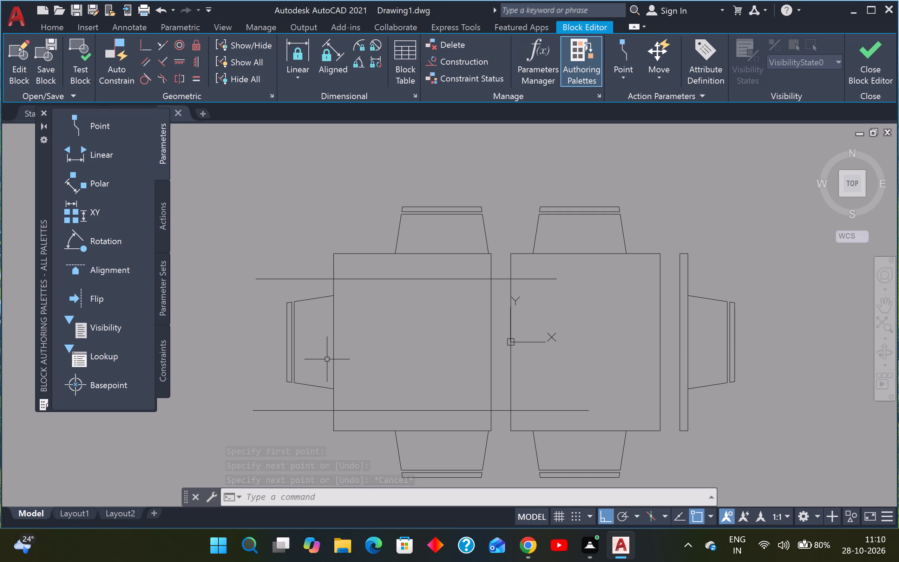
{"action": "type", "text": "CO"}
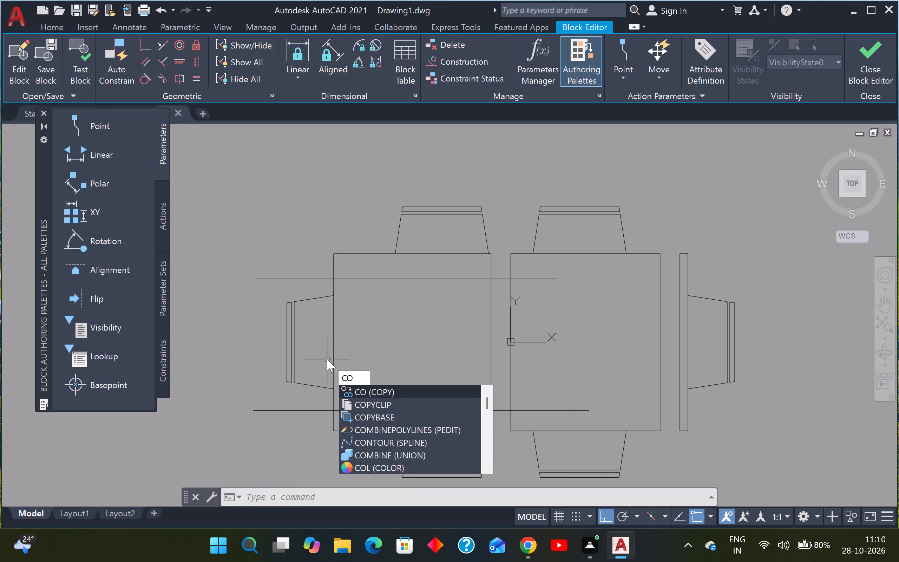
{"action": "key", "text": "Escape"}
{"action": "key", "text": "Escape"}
Offset the lower horizontal line 3" downward and the upper horizontal line 3" upward.
{"action": "type", "text": "O"}
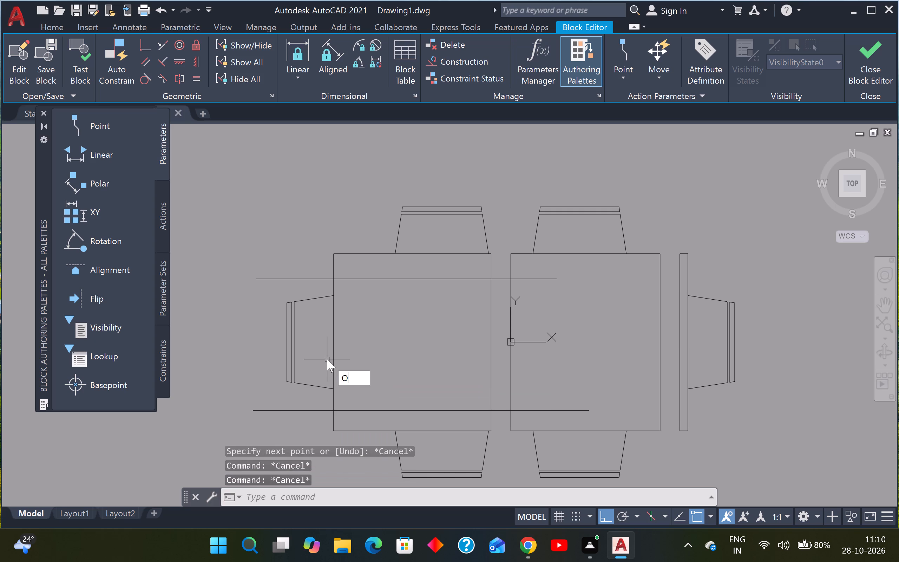
{"action": "key", "text": "space"}
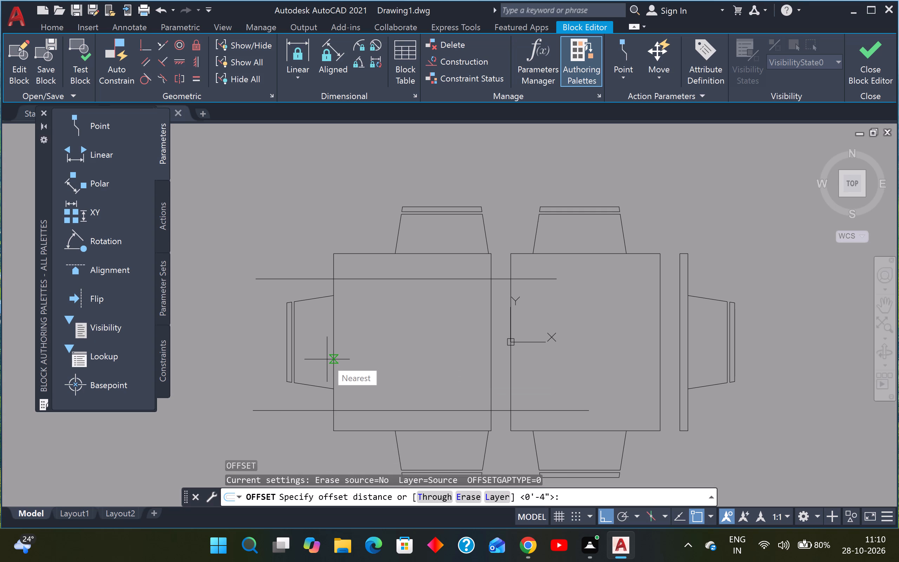
{"action": "key", "text": "3"}
{"action": "key", "text": "shift+quotedbl"}
{"action": "key", "text": "Return"}
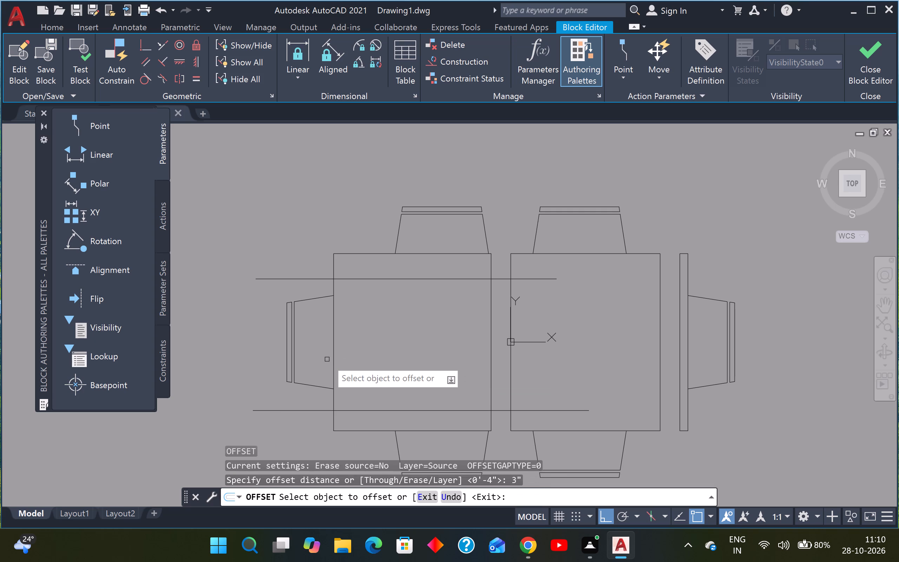
{"action": "left_click", "coordinate": [367, 410]}
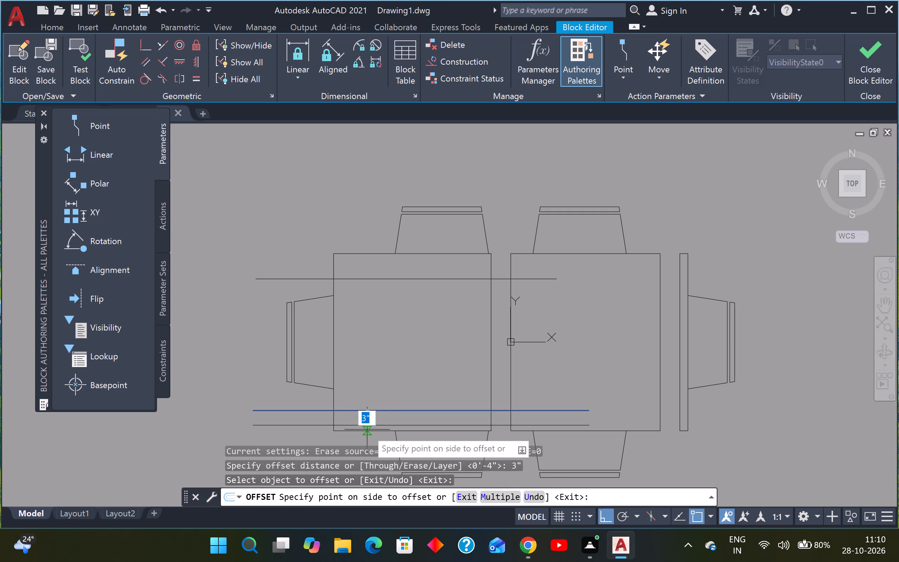
{"action": "left_click", "coordinate": [367, 430]}
{"action": "left_click", "coordinate": [362, 278]}
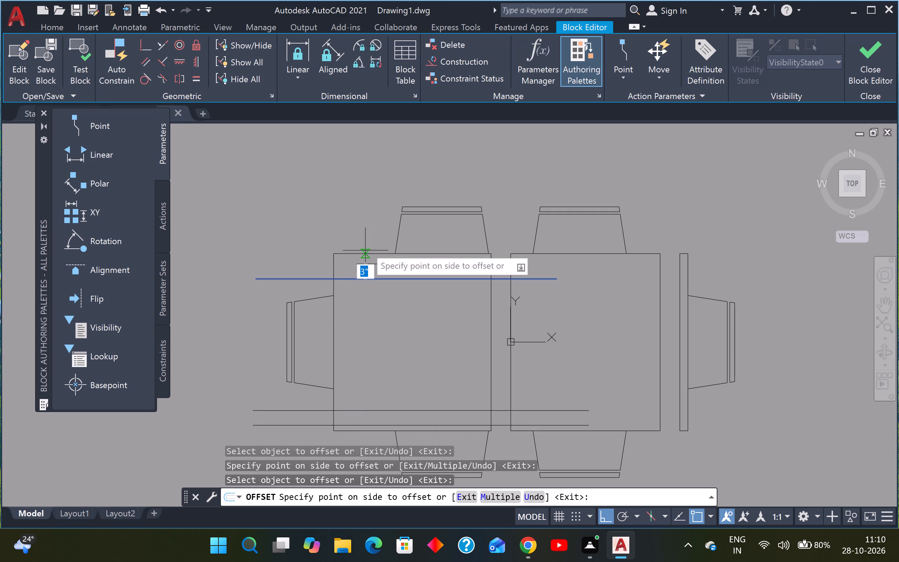
{"action": "left_click", "coordinate": [368, 231]}
{"action": "key", "text": "Escape"}
{"action": "key", "text": "Escape"}
Trim the left table section's two vertical edges between the upper pair and between the lower pair of horizontal lines.
{"action": "key", "text": "t"}
{"action": "type", "text": "R"}
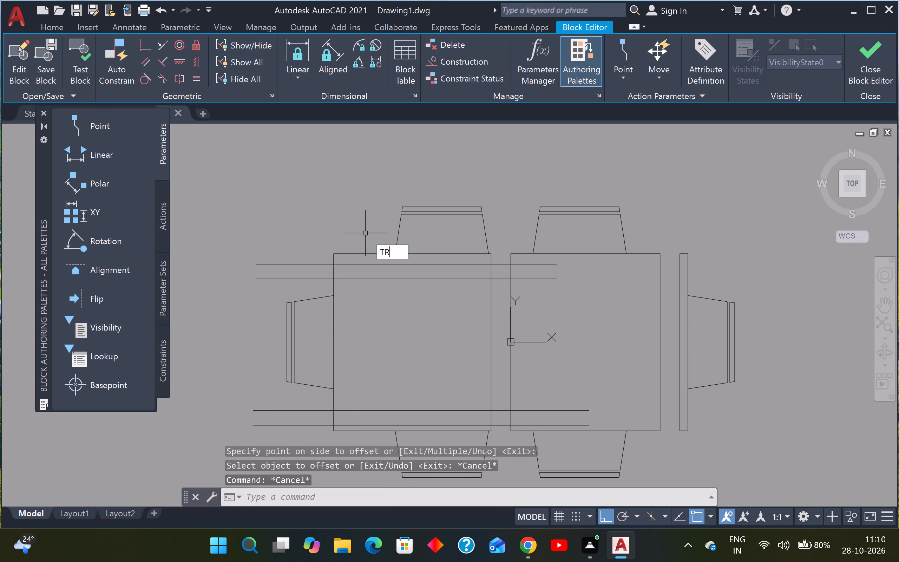
{"action": "key", "text": "space"}
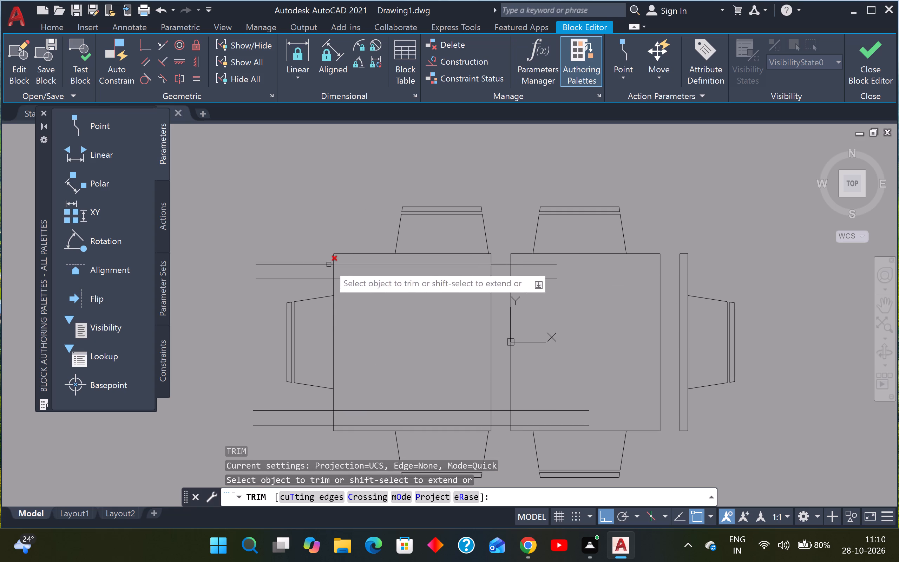
{"action": "scroll", "coordinate": [327, 265], "scroll_direction": "up", "scroll_amount": 3}
{"action": "left_click", "coordinate": [311, 277]}
{"action": "scroll", "coordinate": [477, 277], "scroll_direction": "down", "scroll_amount": 3}
{"action": "scroll", "coordinate": [618, 279], "scroll_direction": "up", "scroll_amount": 1}
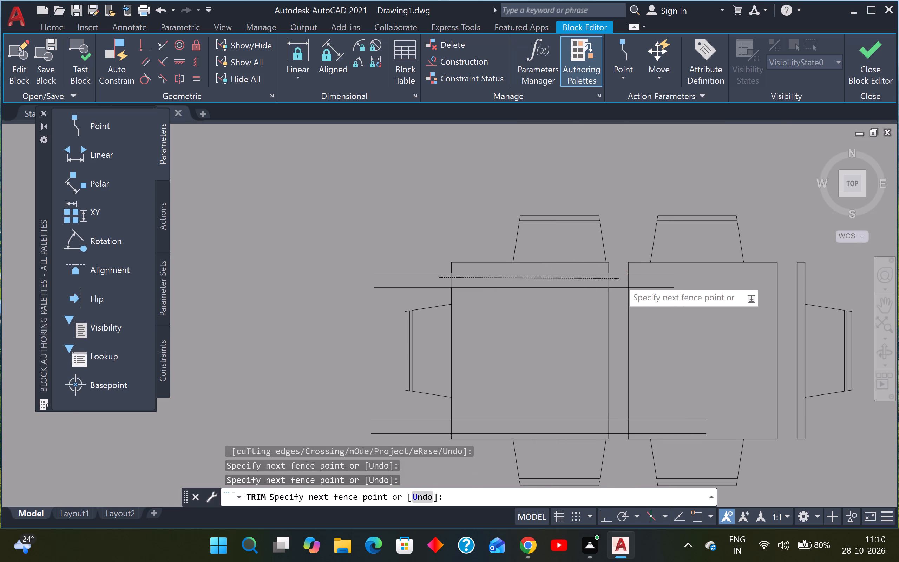
{"action": "scroll", "coordinate": [618, 279], "scroll_direction": "up", "scroll_amount": 1}
{"action": "left_click", "coordinate": [619, 279]}
{"action": "scroll", "coordinate": [613, 278], "scroll_direction": "down", "scroll_amount": 4}
{"action": "scroll", "coordinate": [536, 343], "scroll_direction": "up", "scroll_amount": 3}
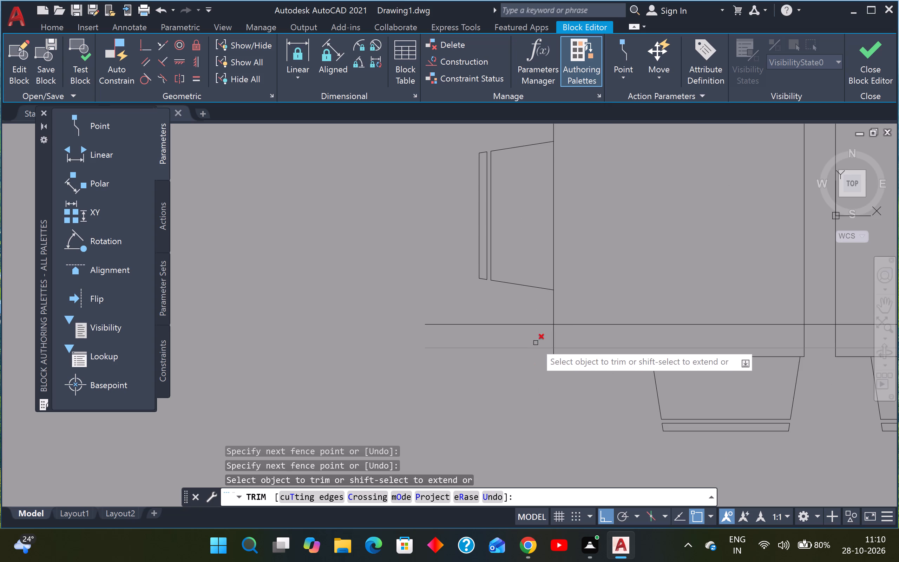
{"action": "left_click", "coordinate": [536, 333]}
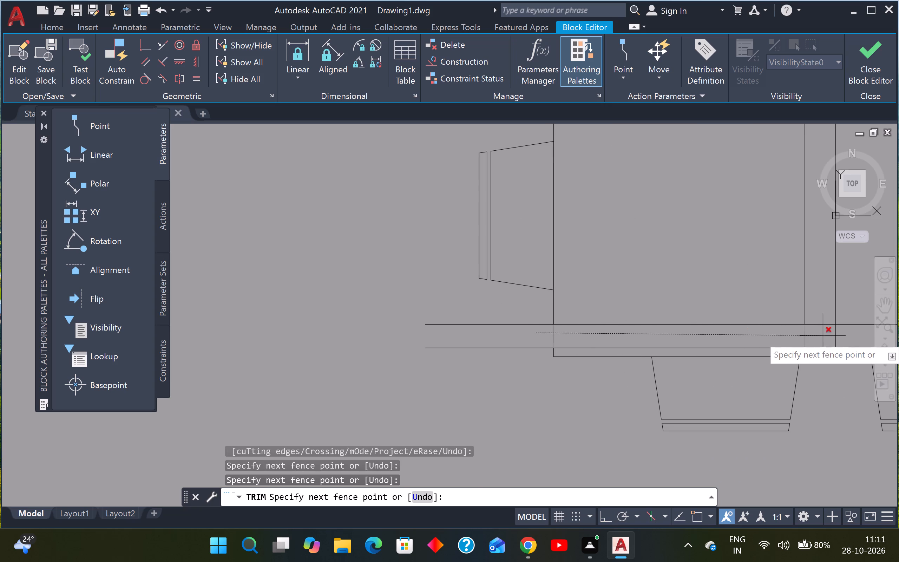
{"action": "left_click", "coordinate": [823, 336]}
{"action": "key", "text": "Escape"}
{"action": "key", "text": "Escape"}
Trim the upper inner horizontal line's overhangs on both sides of the left table section to close its top corners.
{"action": "scroll", "coordinate": [582, 344], "scroll_direction": "down", "scroll_amount": 2}
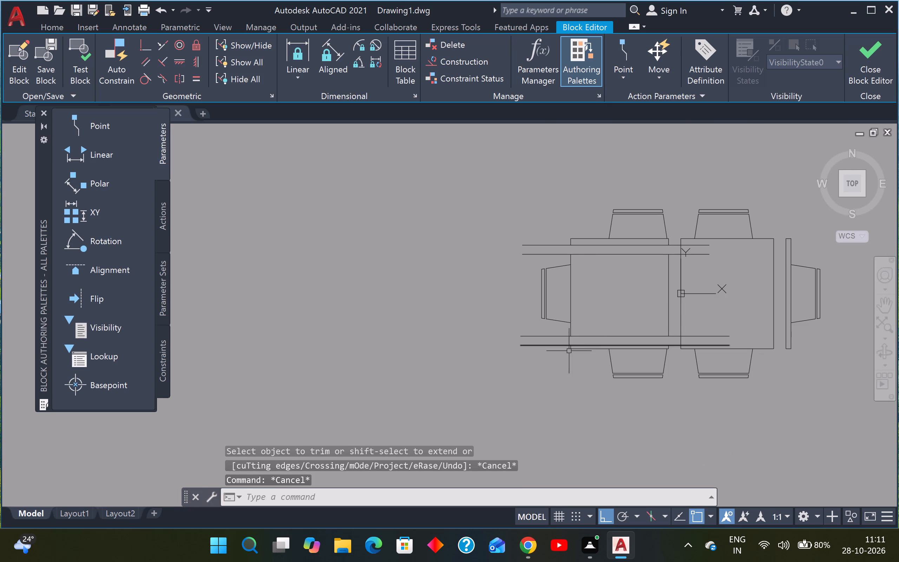
{"action": "middle_click_drag", "start_coordinate": [534, 354], "coordinate": [374, 387]}
{"action": "key", "text": "Escape"}
{"action": "key", "text": "Escape"}
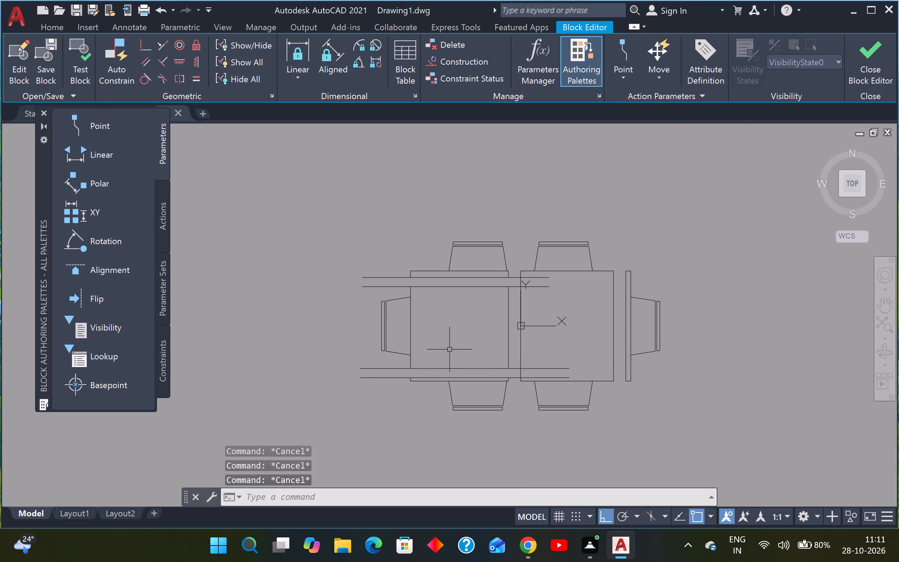
{"action": "type", "text": "TR"}
{"action": "key", "text": "space"}
{"action": "scroll", "coordinate": [394, 283], "scroll_direction": "up", "scroll_amount": 2}
{"action": "left_click_drag", "start_coordinate": [399, 282], "coordinate": [394, 282]}
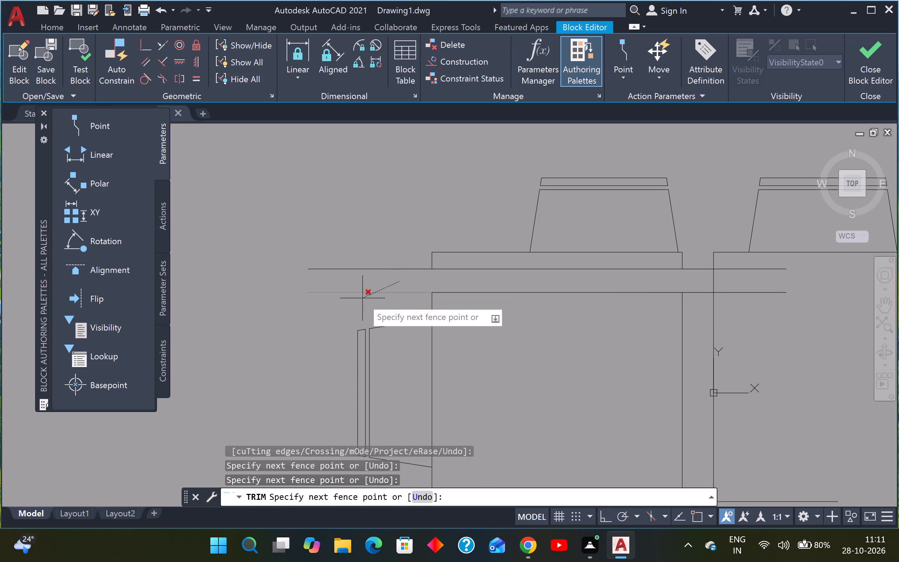
{"action": "left_click", "coordinate": [362, 298]}
{"action": "scroll", "coordinate": [400, 294], "scroll_direction": "down", "scroll_amount": 3}
{"action": "scroll", "coordinate": [494, 298], "scroll_direction": "up", "scroll_amount": 3}
{"action": "left_click", "coordinate": [499, 287]}
{"action": "left_click", "coordinate": [488, 300]}
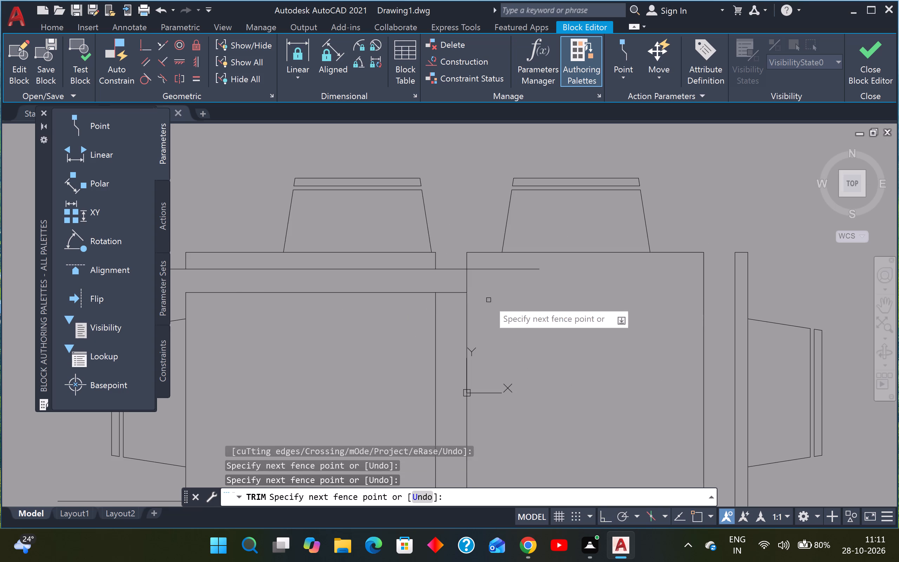
{"action": "left_click", "coordinate": [454, 283]}
{"action": "left_click", "coordinate": [449, 295]}
Trim the lower inner horizontal line's overhangs on both sides of the left table section to close its bottom corners.
{"action": "scroll", "coordinate": [449, 294], "scroll_direction": "down", "scroll_amount": 3}
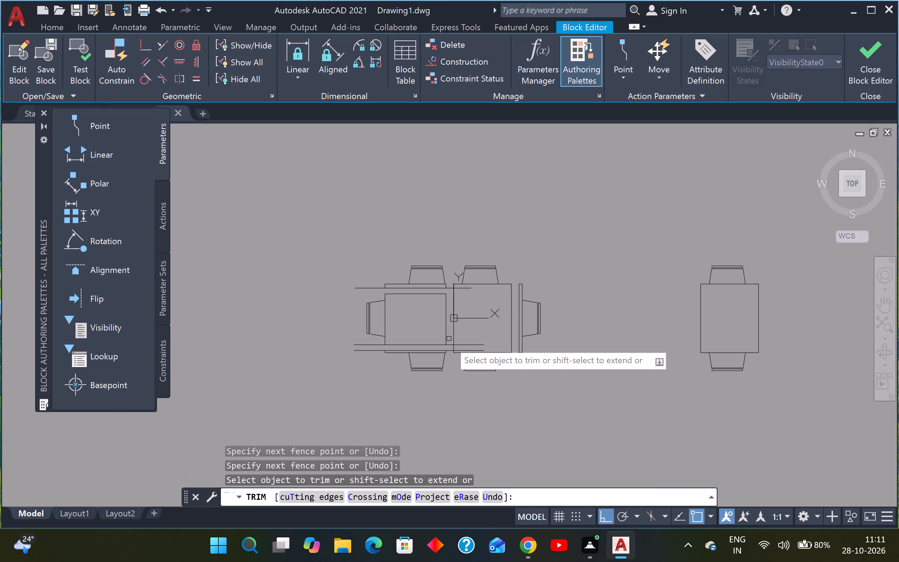
{"action": "scroll", "coordinate": [449, 342], "scroll_direction": "up", "scroll_amount": 3}
{"action": "left_click_drag", "start_coordinate": [450, 342], "coordinate": [450, 345]}
{"action": "left_click", "coordinate": [450, 369]}
{"action": "left_click", "coordinate": [513, 353]}
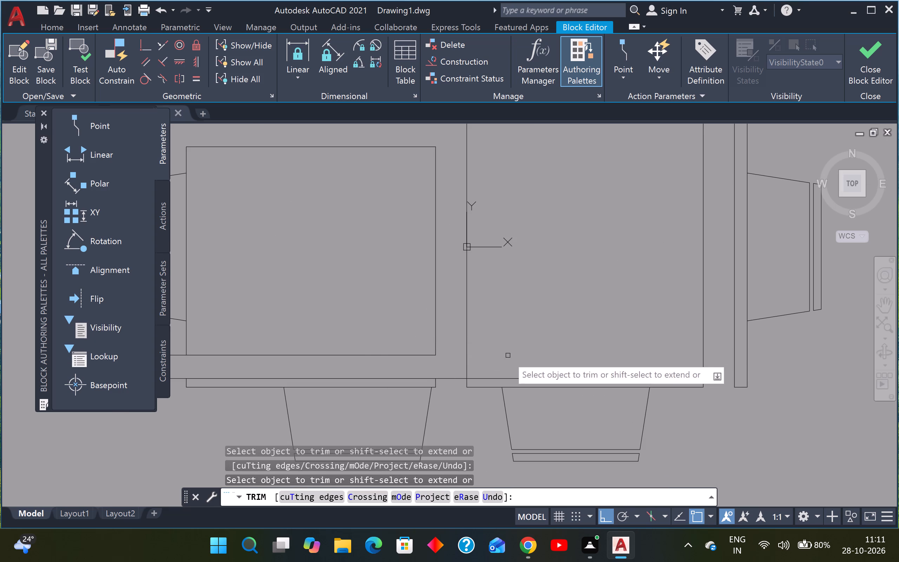
{"action": "scroll", "coordinate": [363, 357], "scroll_direction": "down", "scroll_amount": 2}
{"action": "scroll", "coordinate": [289, 360], "scroll_direction": "up", "scroll_amount": 2}
{"action": "left_click", "coordinate": [289, 348]}
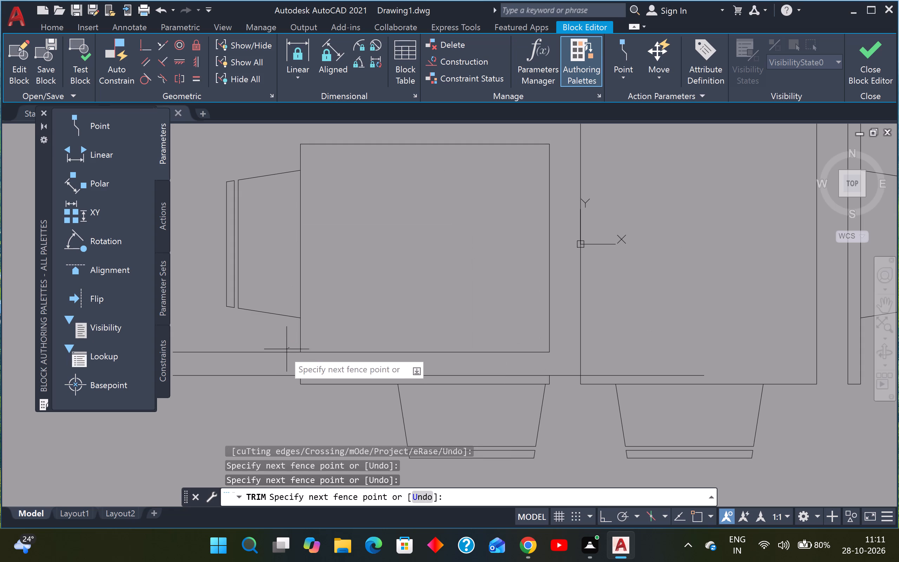
{"action": "left_click", "coordinate": [275, 355]}
{"action": "scroll", "coordinate": [291, 340], "scroll_direction": "down", "scroll_amount": 3}
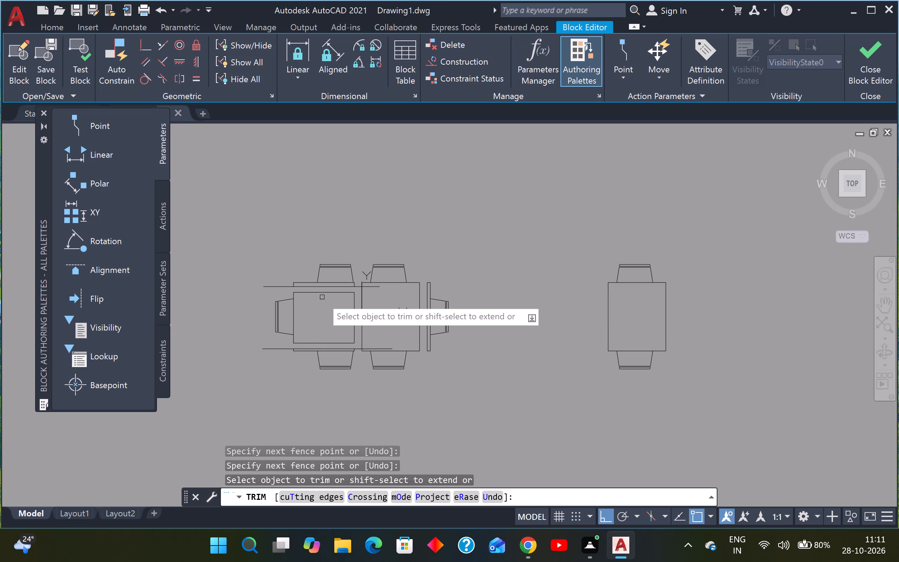
{"action": "scroll", "coordinate": [327, 302], "scroll_direction": "up", "scroll_amount": 2}
{"action": "key", "text": "Escape"}
{"action": "key", "text": "Escape"}
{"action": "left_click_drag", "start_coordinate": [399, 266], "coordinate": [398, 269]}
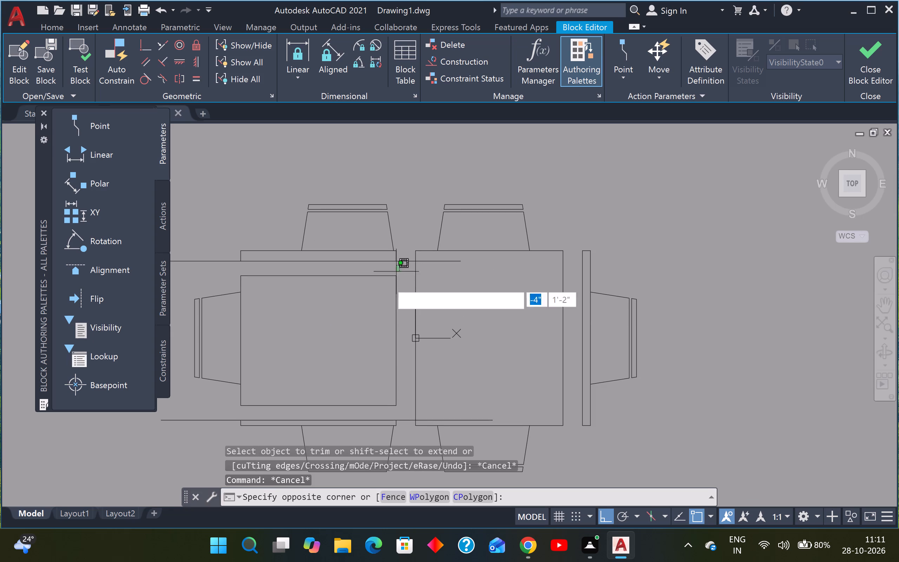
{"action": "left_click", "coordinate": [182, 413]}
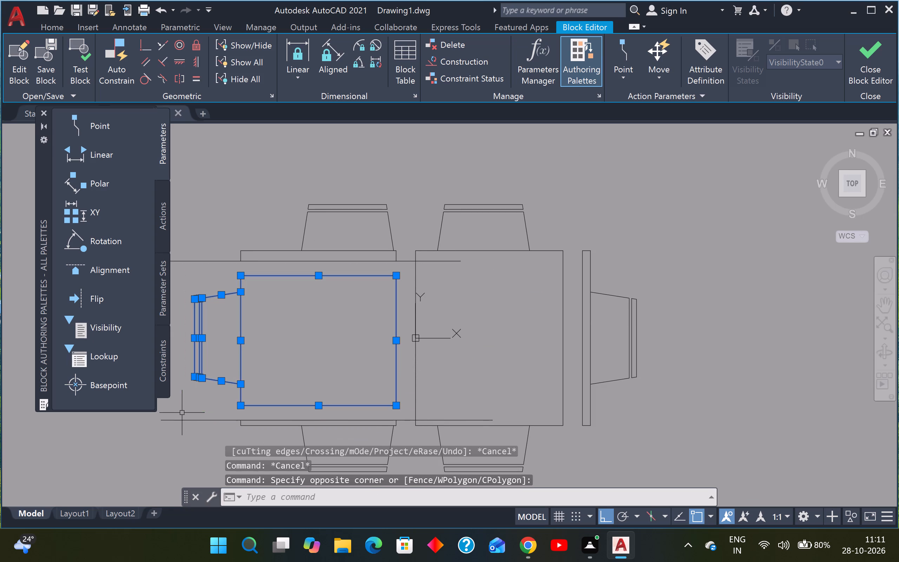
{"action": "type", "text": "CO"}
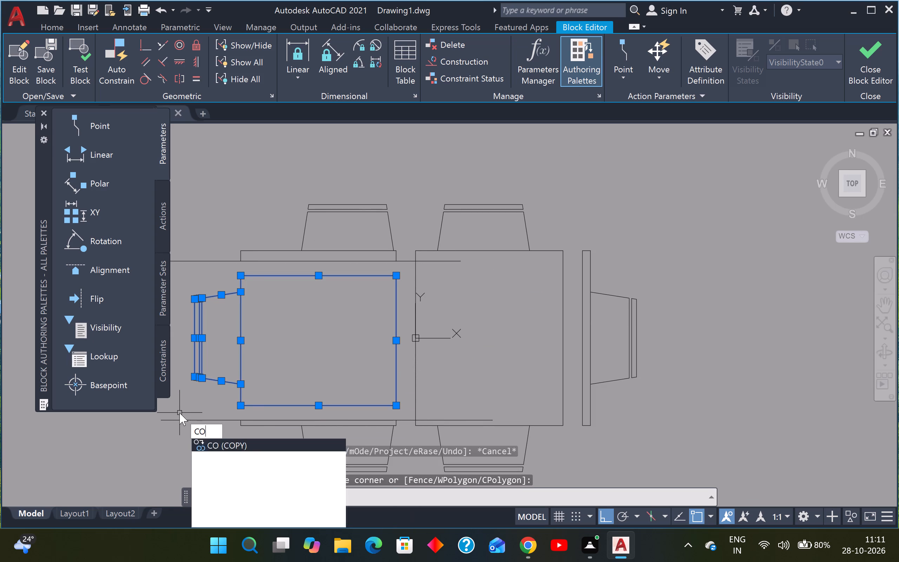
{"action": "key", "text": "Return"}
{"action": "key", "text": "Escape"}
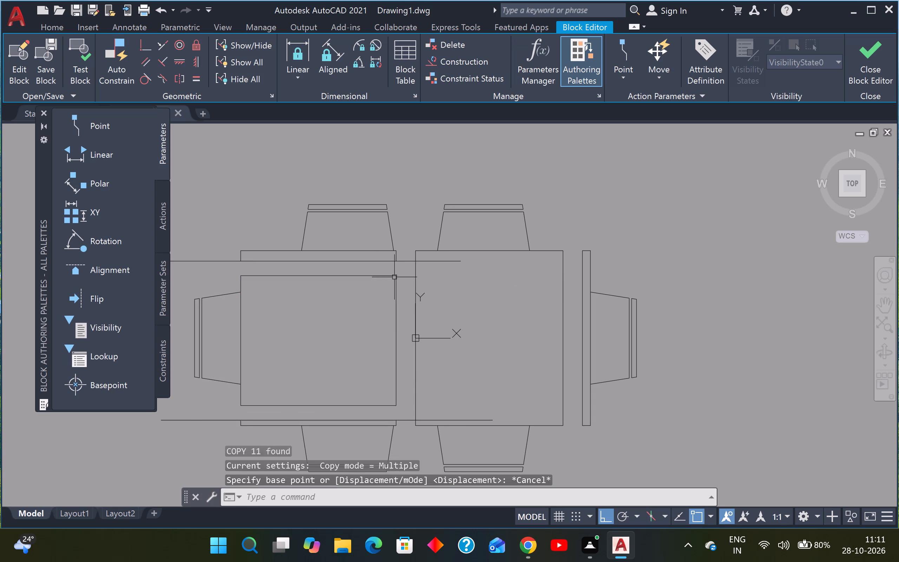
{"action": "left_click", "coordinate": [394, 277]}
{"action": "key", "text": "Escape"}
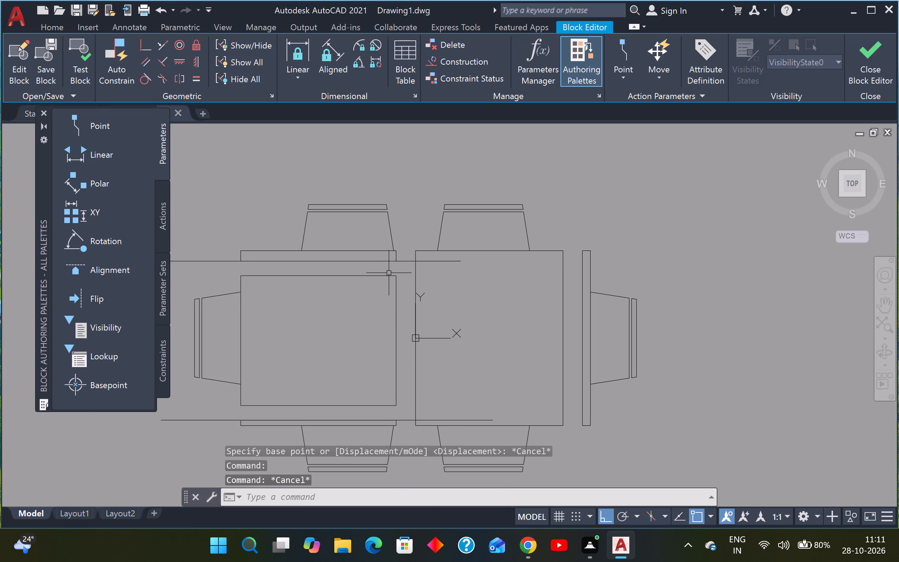
Copy the left table section with its end chair about 7'-4" straight down, below the dining set.
{"action": "scroll", "coordinate": [389, 273], "scroll_direction": "up", "scroll_amount": 2}
{"action": "left_click", "coordinate": [413, 266]}
{"action": "scroll", "coordinate": [392, 279], "scroll_direction": "down", "scroll_amount": 2}
{"action": "scroll", "coordinate": [341, 316], "scroll_direction": "down", "scroll_amount": 1}
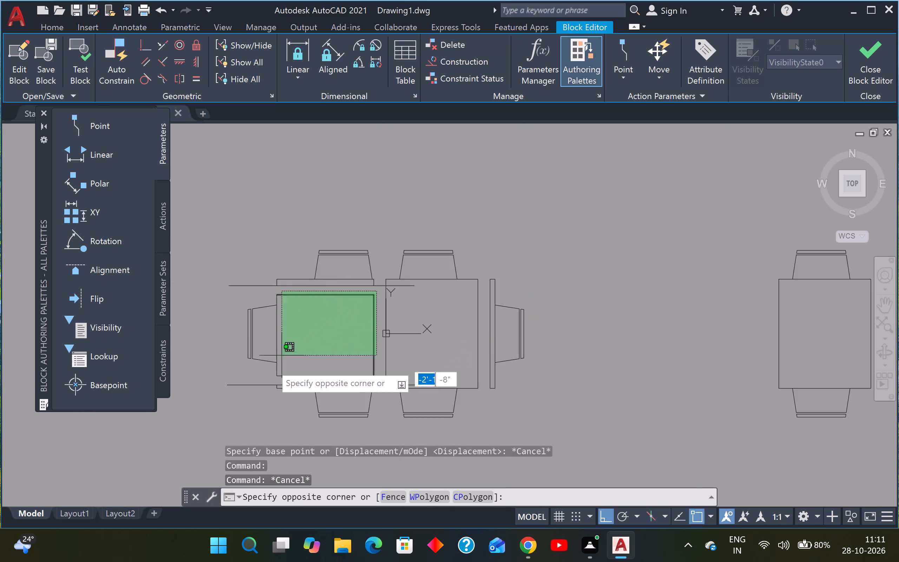
{"action": "left_click", "coordinate": [238, 379]}
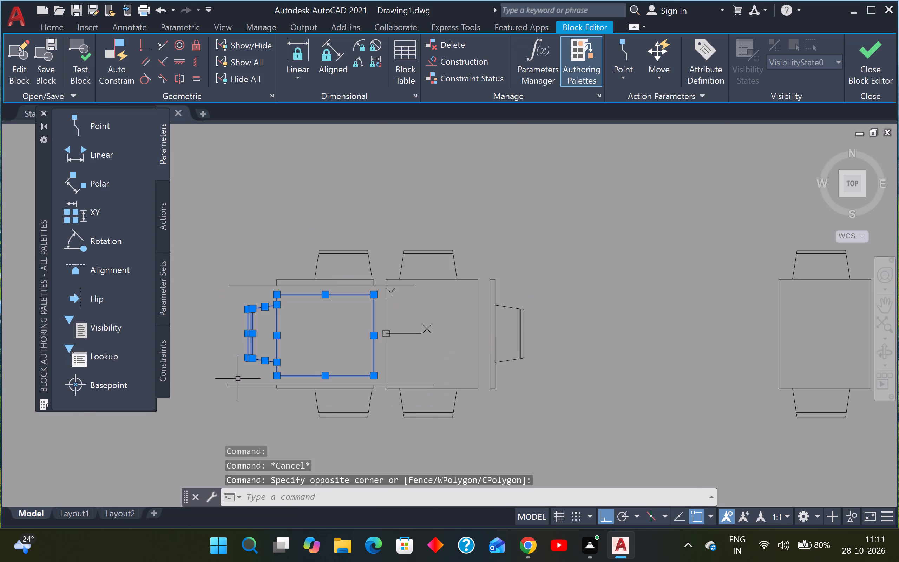
{"action": "key", "text": "c"}
{"action": "key", "text": "o"}
{"action": "key", "text": "Return"}
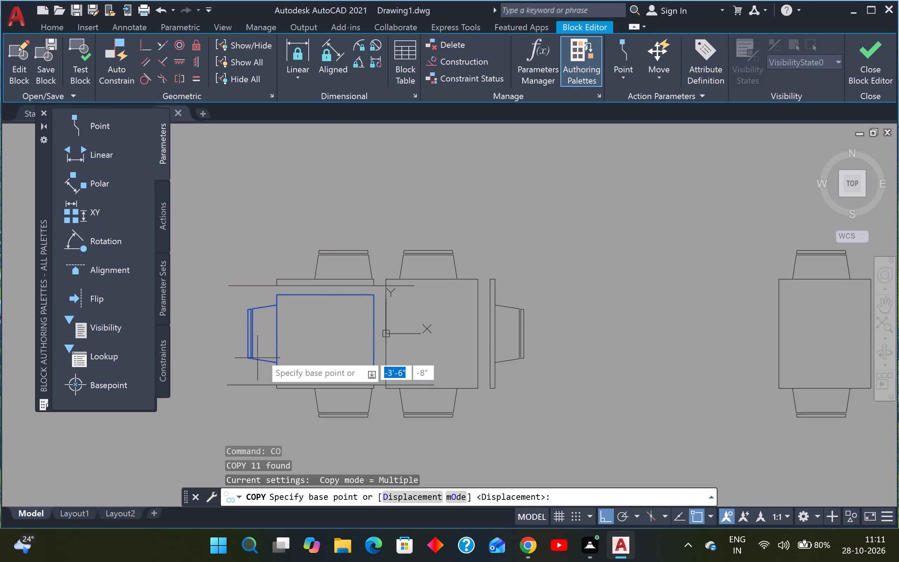
{"action": "left_click", "coordinate": [376, 294]}
{"action": "scroll", "coordinate": [356, 325], "scroll_direction": "down", "scroll_amount": 2}
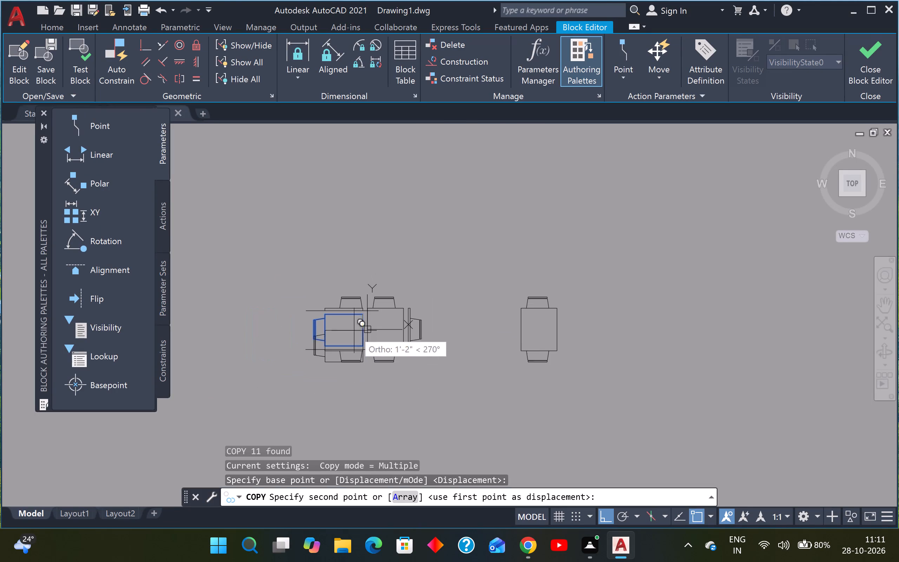
{"action": "scroll", "coordinate": [354, 332], "scroll_direction": "down", "scroll_amount": 1}
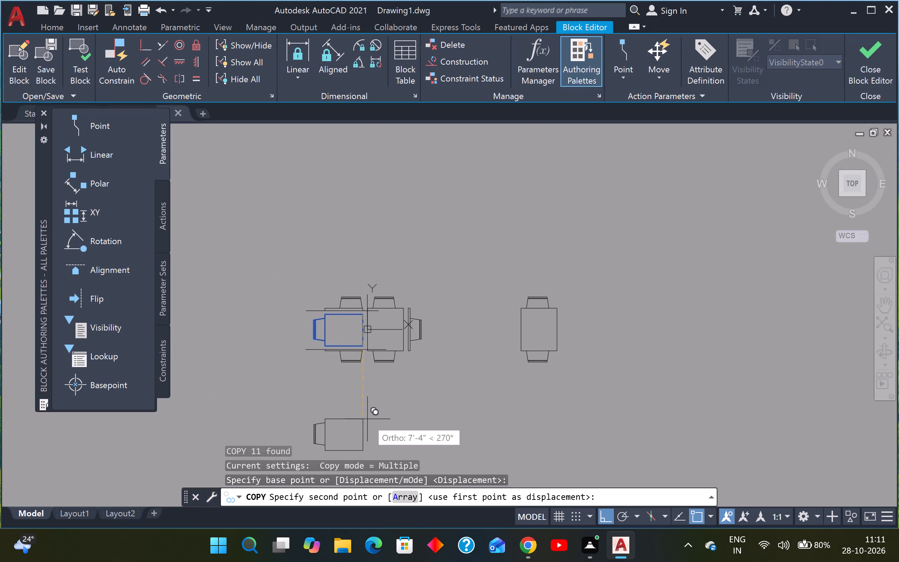
{"action": "left_click", "coordinate": [367, 419]}
{"action": "key", "text": "Escape"}
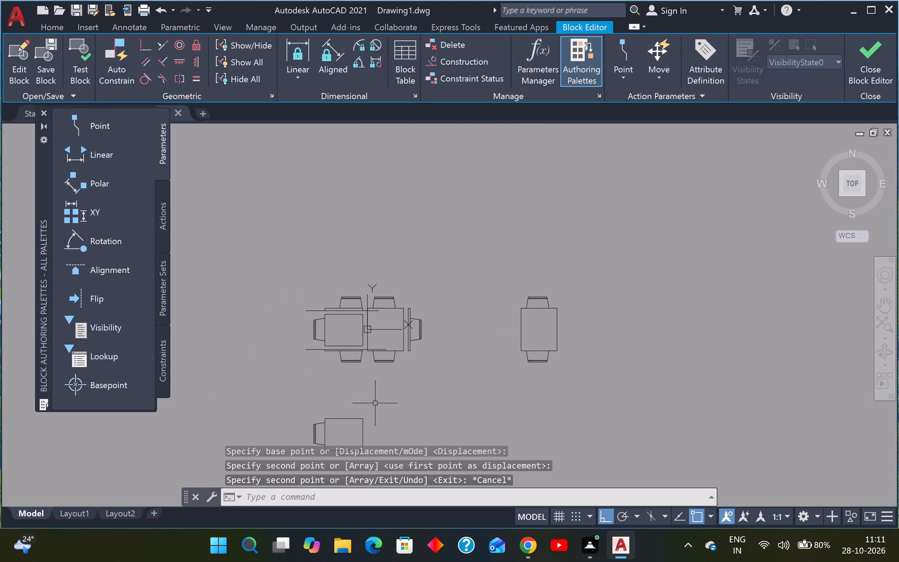
Copy the lower table section with its chair 2'-3" upward so the two sections stack edge to edge.
{"action": "middle_click_drag", "start_coordinate": [373, 400], "coordinate": [377, 332]}
{"action": "scroll", "coordinate": [384, 348], "scroll_direction": "up", "scroll_amount": 2}
{"action": "middle_click_drag", "start_coordinate": [381, 348], "coordinate": [381, 346]}
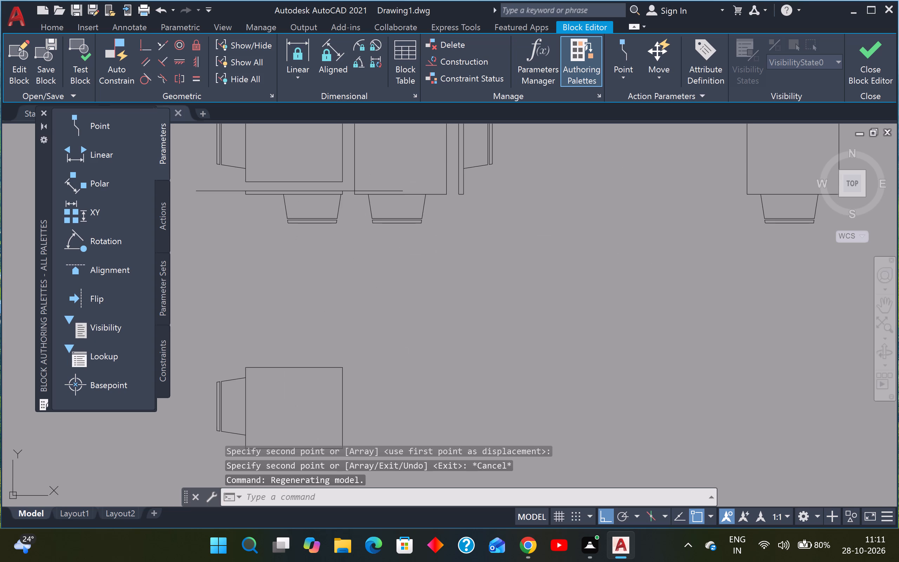
{"action": "middle_click_drag", "start_coordinate": [381, 346], "coordinate": [388, 320]}
{"action": "left_click_drag", "start_coordinate": [394, 293], "coordinate": [386, 304]}
{"action": "left_click", "coordinate": [209, 437]}
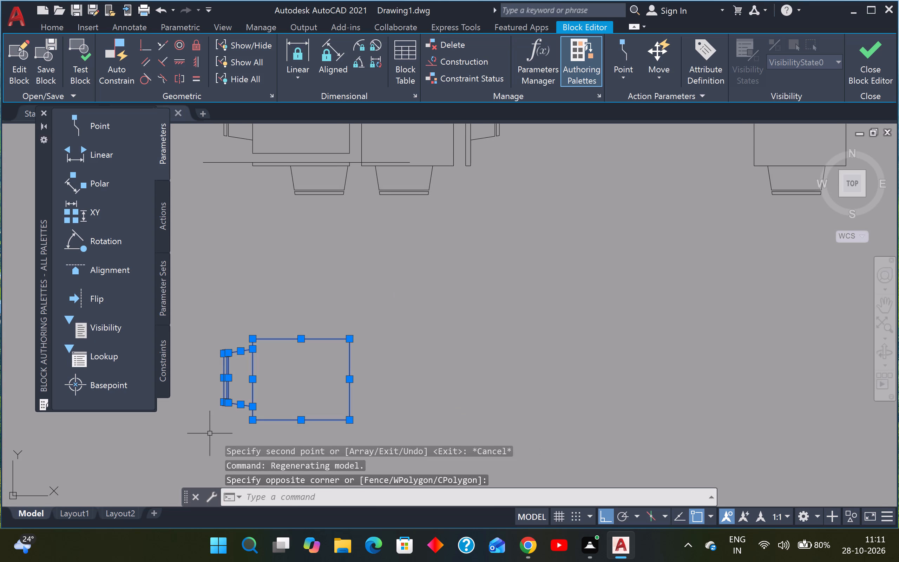
{"action": "type", "text": "CO"}
{"action": "key", "text": "Return"}
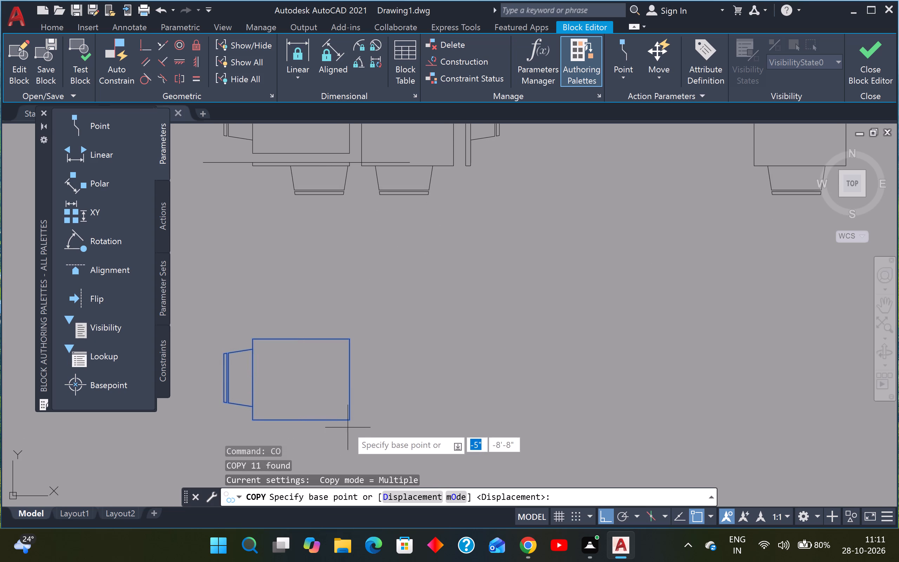
{"action": "left_click", "coordinate": [349, 416]}
{"action": "left_click", "coordinate": [351, 339]}
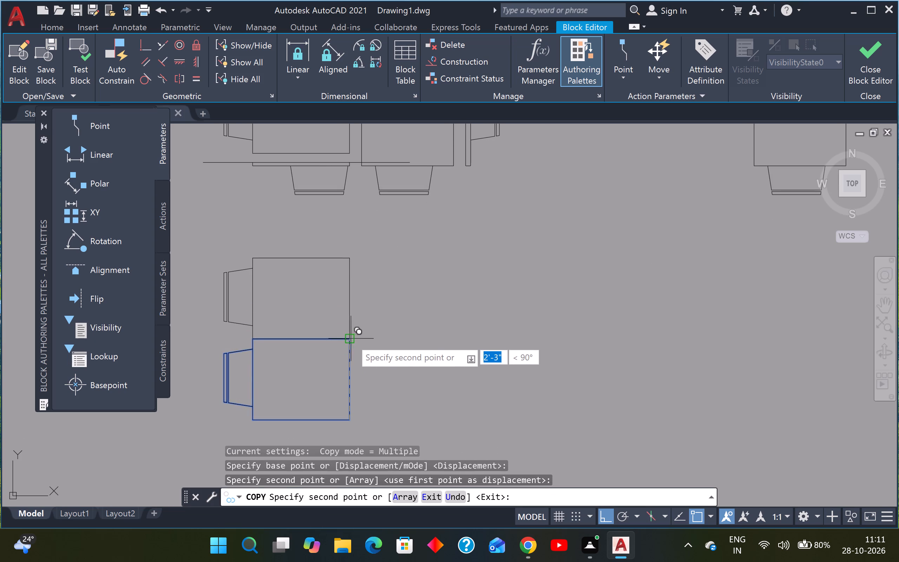
{"action": "middle_click_drag", "start_coordinate": [351, 338], "coordinate": [306, 396]}
{"action": "key", "text": "Escape"}
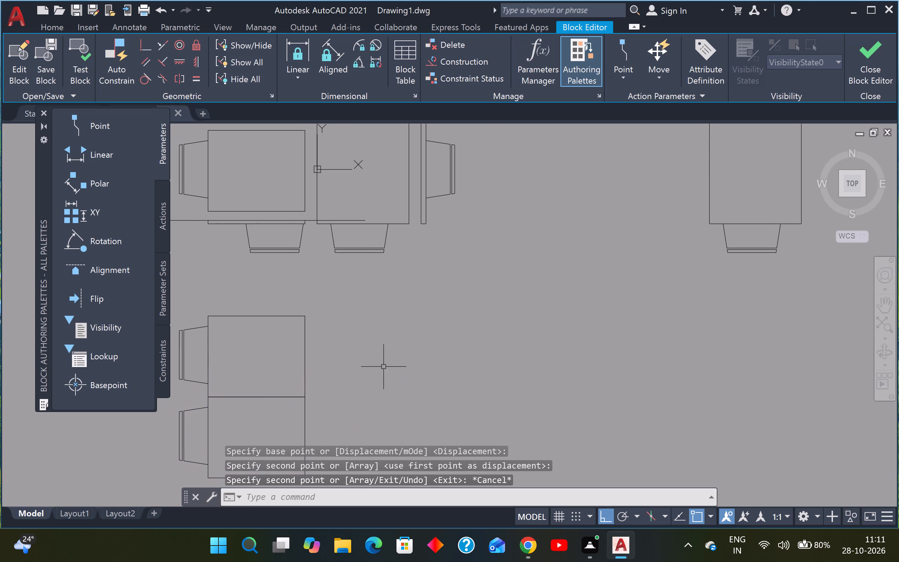
Trim away the shared horizontal edges between the two stacked table sections.
{"action": "key", "text": "t"}
{"action": "type", "text": "R"}
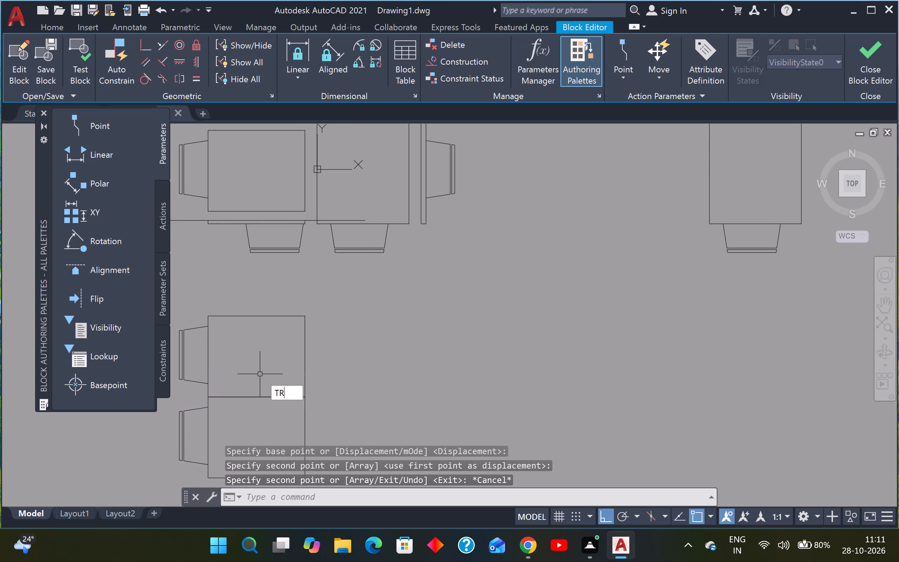
{"action": "key", "text": "space"}
{"action": "left_click", "coordinate": [257, 374]}
{"action": "left_click", "coordinate": [244, 415]}
{"action": "scroll", "coordinate": [265, 379], "scroll_direction": "down", "scroll_amount": 2}
{"action": "key", "text": "Escape"}
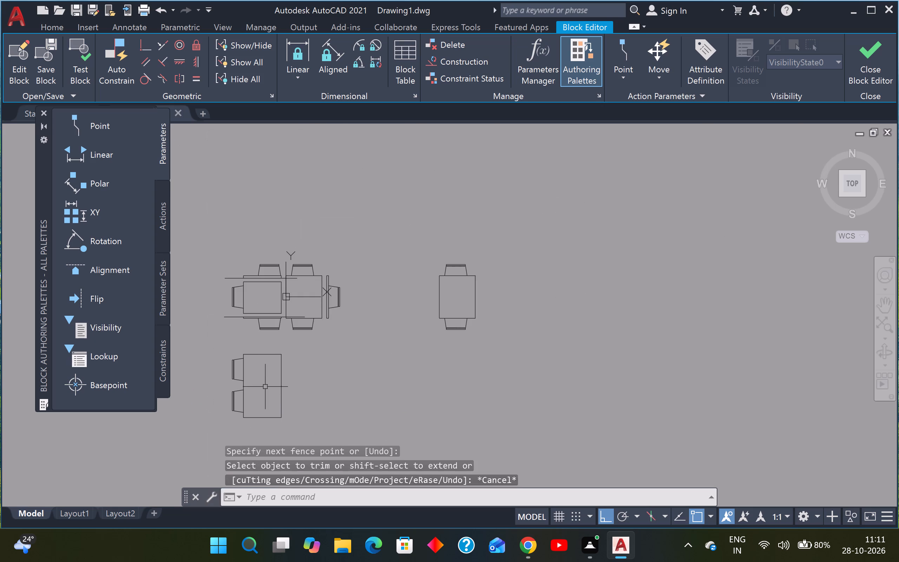
{"action": "key", "text": "Escape"}
Mirror the joined two-chair table section about its right vertical edge, keeping the source objects.
{"action": "scroll", "coordinate": [272, 385], "scroll_direction": "down", "scroll_amount": 1}
{"action": "scroll", "coordinate": [266, 402], "scroll_direction": "up", "scroll_amount": 1}
{"action": "middle_click_drag", "start_coordinate": [272, 394], "coordinate": [242, 396]}
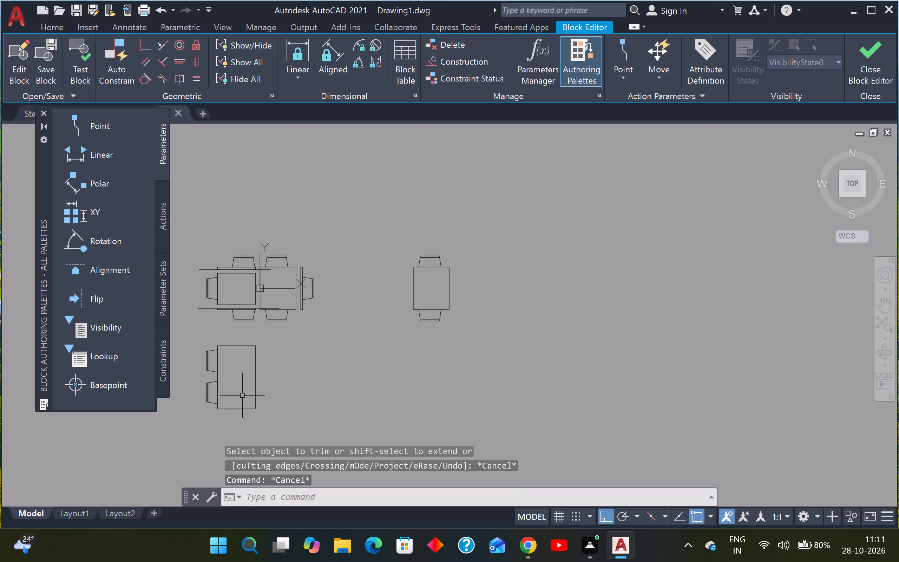
{"action": "left_click", "coordinate": [261, 338]}
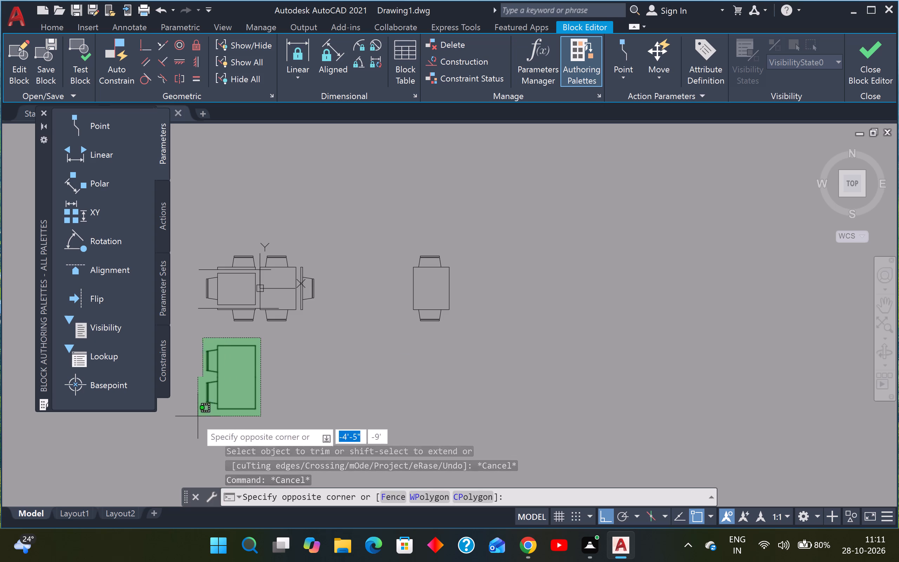
{"action": "left_click", "coordinate": [185, 425]}
{"action": "type", "text": "MI"}
{"action": "key", "text": "Return"}
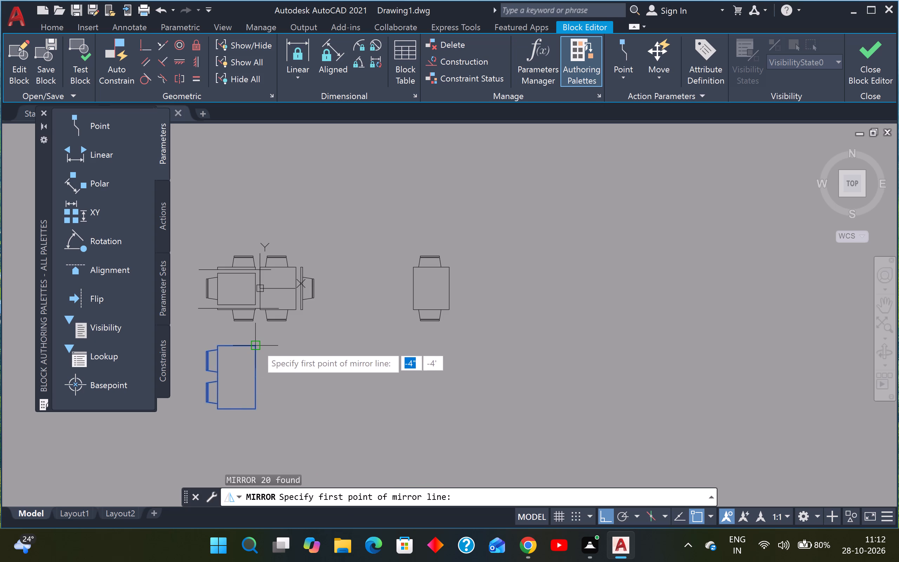
{"action": "left_click", "coordinate": [257, 345]}
{"action": "left_click", "coordinate": [252, 411]}
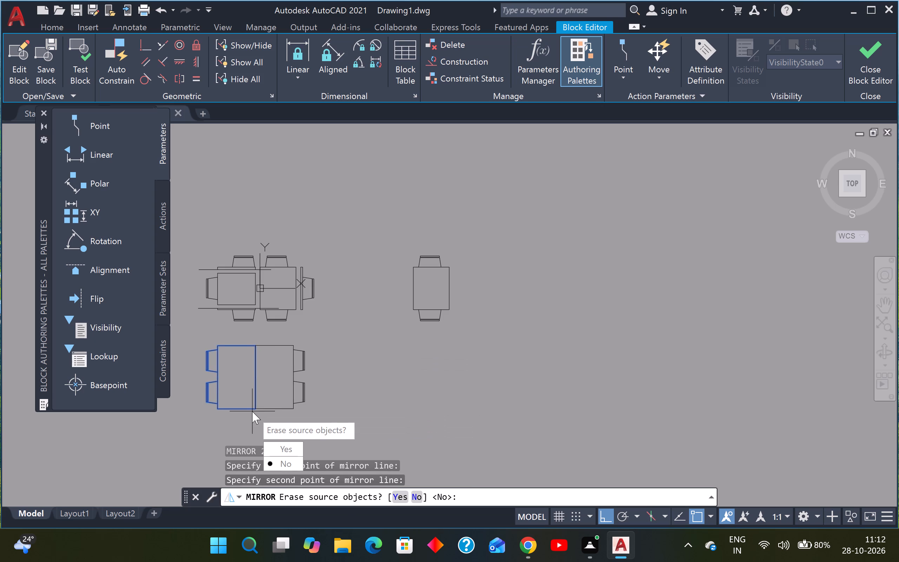
{"action": "type", "text": "N"}
{"action": "key", "text": "space"}
Move the mirrored half with its two chairs and the shared centre edges horizontally to the right, away from the left half.
{"action": "left_click", "coordinate": [314, 334]}
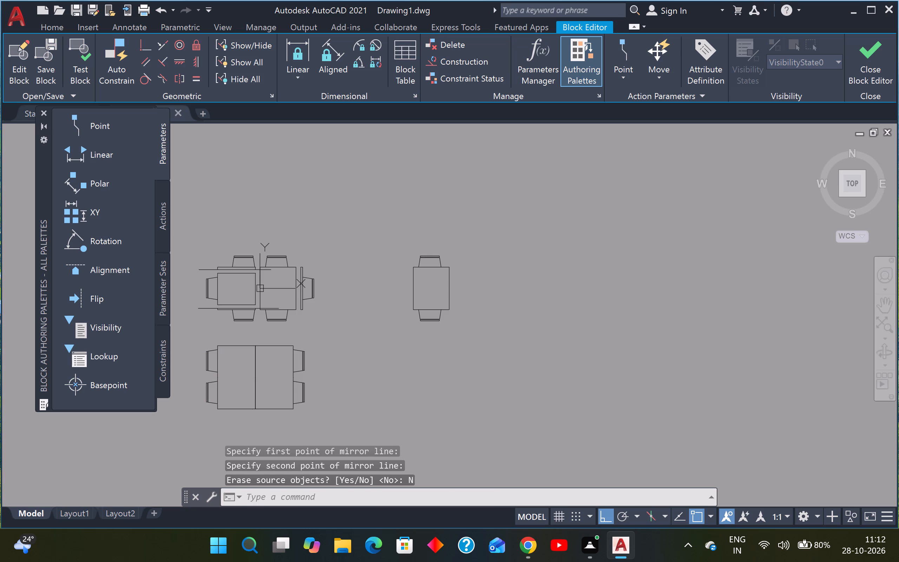
{"action": "left_click", "coordinate": [258, 438]}
{"action": "scroll", "coordinate": [267, 363], "scroll_direction": "up", "scroll_amount": 2}
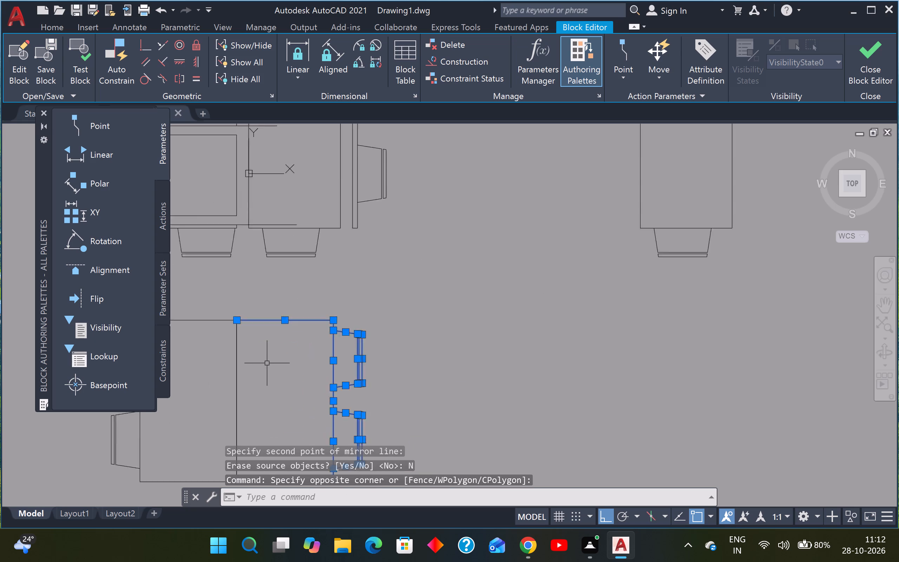
{"action": "scroll", "coordinate": [267, 363], "scroll_direction": "up", "scroll_amount": 1}
{"action": "left_click", "coordinate": [265, 366]}
{"action": "left_click", "coordinate": [210, 401]}
{"action": "scroll", "coordinate": [254, 374], "scroll_direction": "down", "scroll_amount": 1}
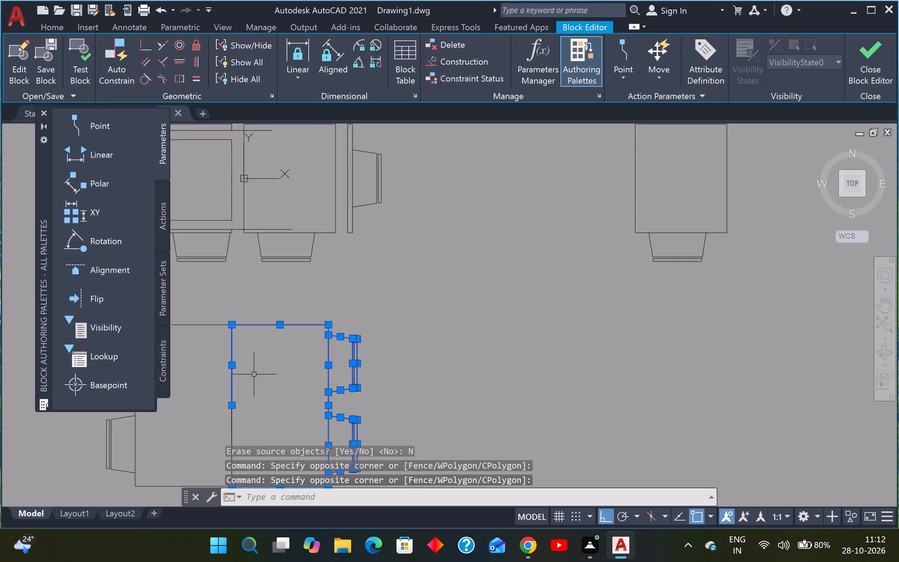
{"action": "scroll", "coordinate": [254, 375], "scroll_direction": "down", "scroll_amount": 1}
{"action": "scroll", "coordinate": [243, 412], "scroll_direction": "up", "scroll_amount": 2}
{"action": "left_click_drag", "start_coordinate": [273, 407], "coordinate": [258, 413]}
{"action": "left_click", "coordinate": [235, 421]}
{"action": "scroll", "coordinate": [276, 388], "scroll_direction": "down", "scroll_amount": 2}
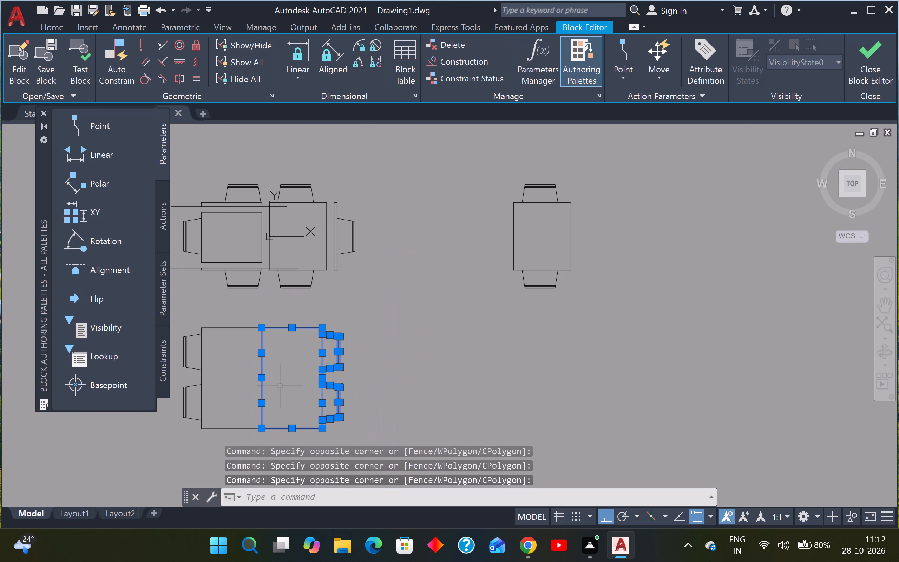
{"action": "type", "text": "M"}
{"action": "key", "text": "space"}
{"action": "left_click", "coordinate": [287, 382]}
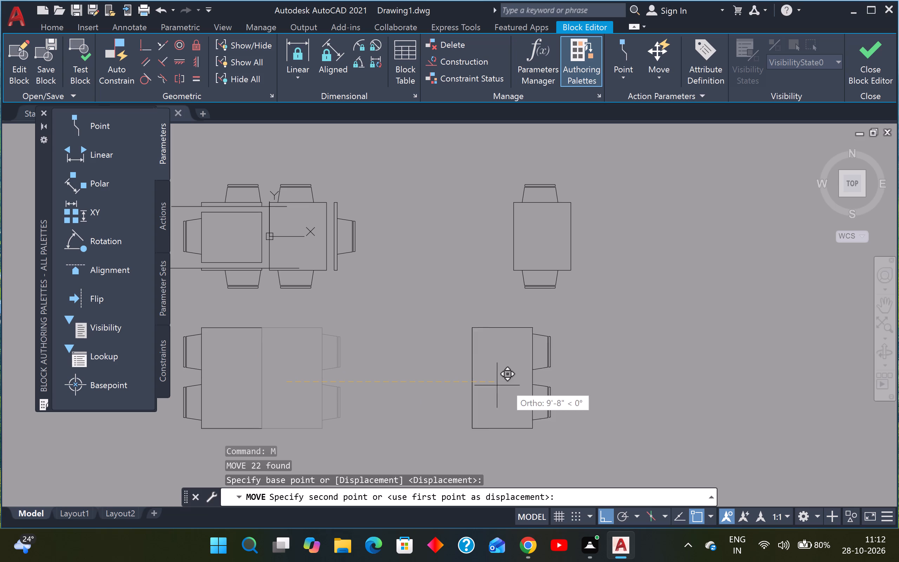
{"action": "left_click", "coordinate": [528, 380]}
{"action": "key", "text": "Escape"}
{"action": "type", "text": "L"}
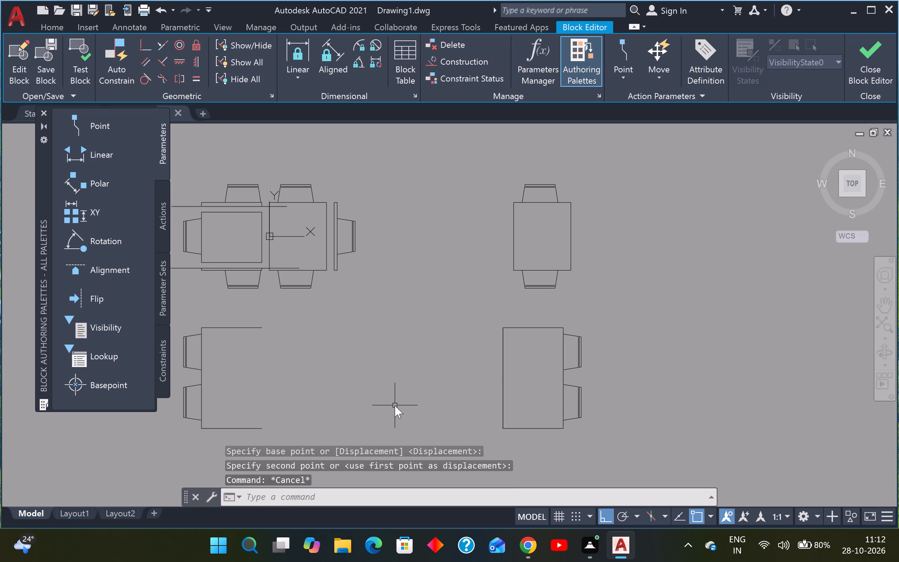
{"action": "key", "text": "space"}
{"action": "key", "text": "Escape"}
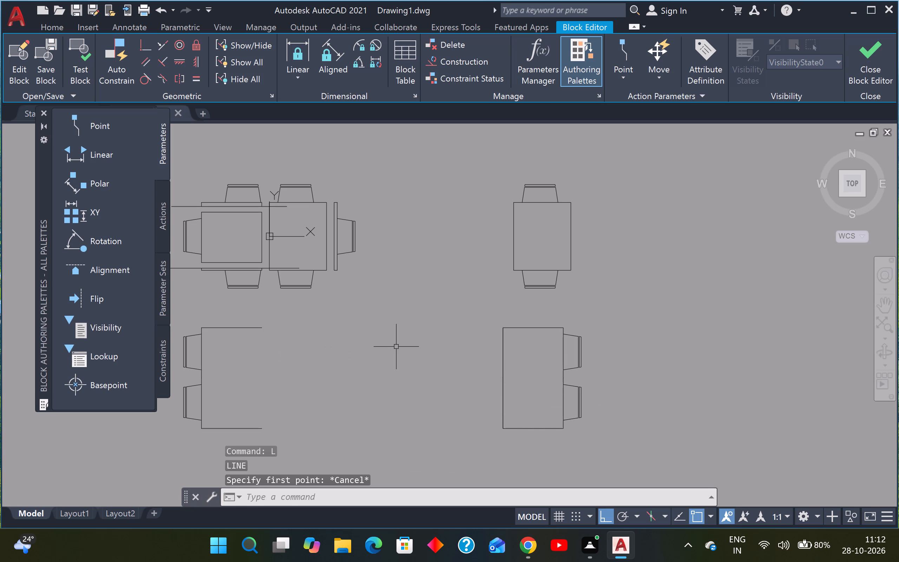
Trim away the left vertical edges of the moved right half, leaving its inner side open.
{"action": "type", "text": "TR"}
{"action": "key", "text": "space"}
{"action": "left_click", "coordinate": [511, 359]}
{"action": "left_click", "coordinate": [469, 377]}
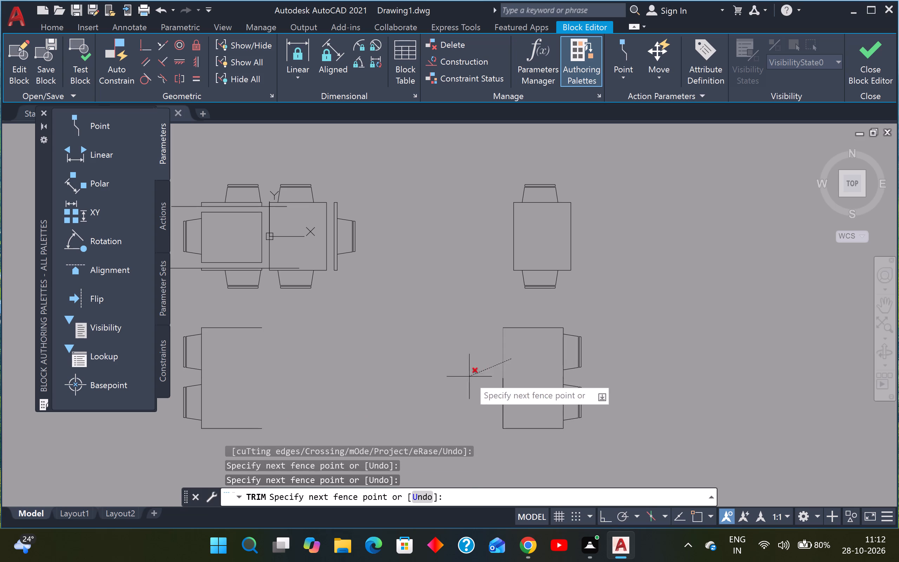
{"action": "left_click_drag", "start_coordinate": [517, 384], "coordinate": [507, 386]}
{"action": "left_click", "coordinate": [475, 398]}
{"action": "left_click", "coordinate": [523, 388]}
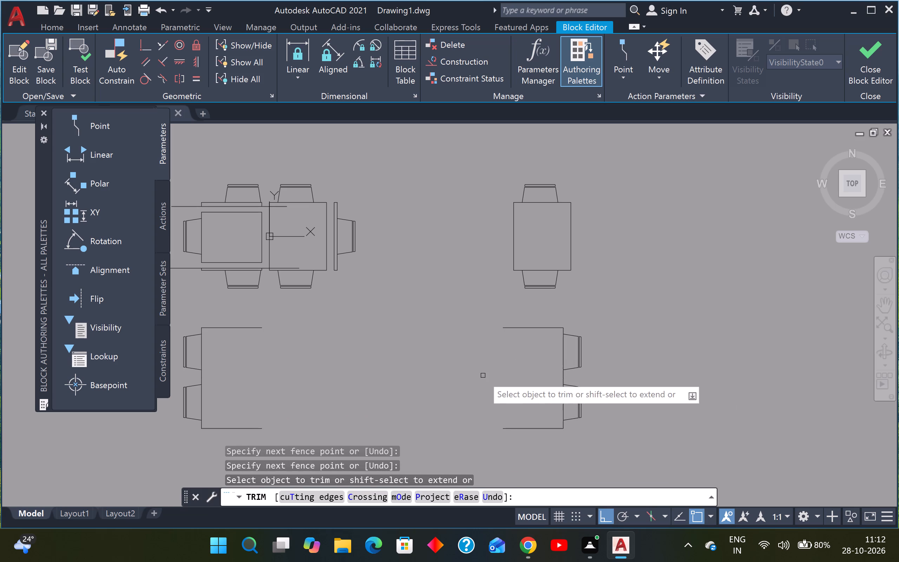
{"action": "key", "text": "Escape"}
{"action": "key", "text": "Escape"}
{"action": "key", "text": "Escape"}
Copy the separate two-chair middle section from its lower-left corner to the lower inner endpoint of the left half.
{"action": "left_click", "coordinate": [594, 164]}
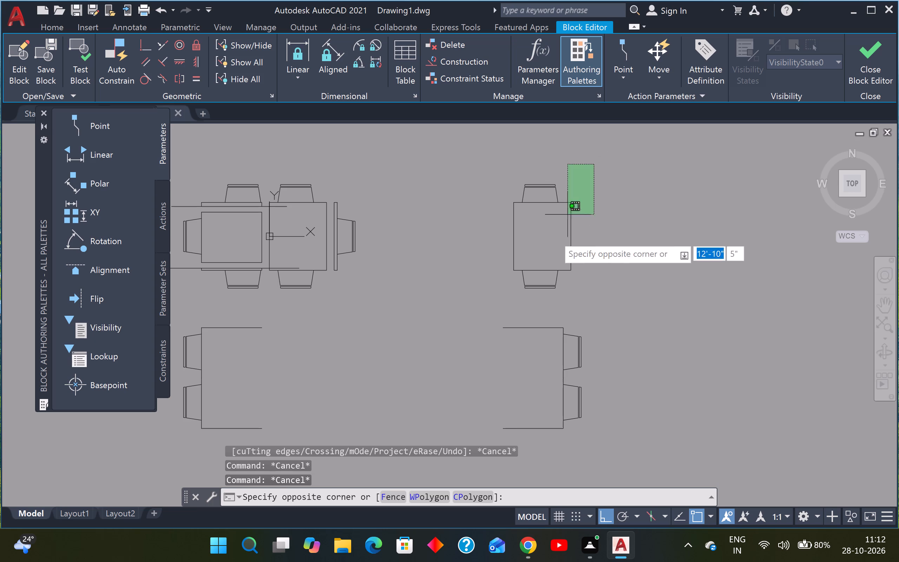
{"action": "left_click", "coordinate": [438, 300]}
{"action": "key", "text": "c"}
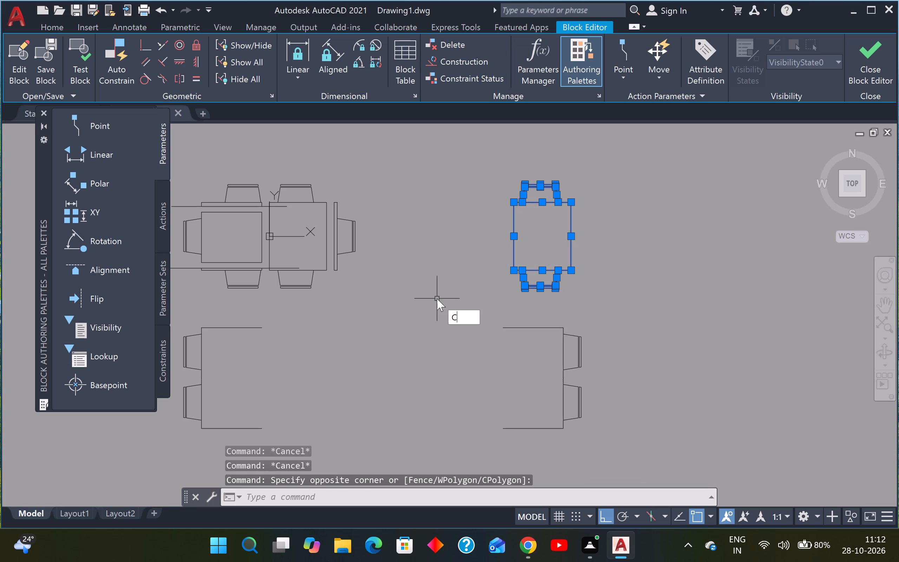
{"action": "key", "text": "o"}
{"action": "key", "text": "Return"}
{"action": "left_click", "coordinate": [510, 267]}
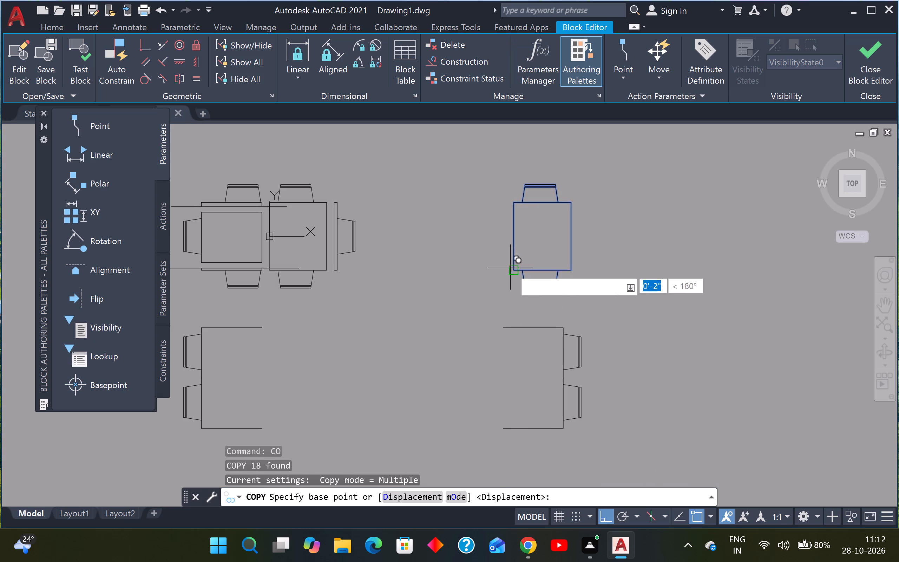
{"action": "key", "text": "F8"}
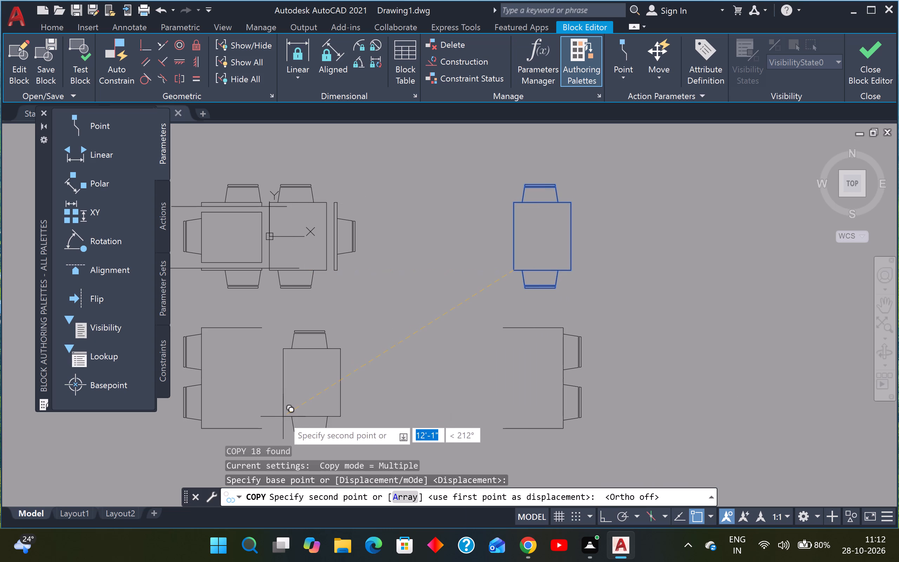
{"action": "left_click", "coordinate": [264, 428]}
{"action": "key", "text": "Escape"}
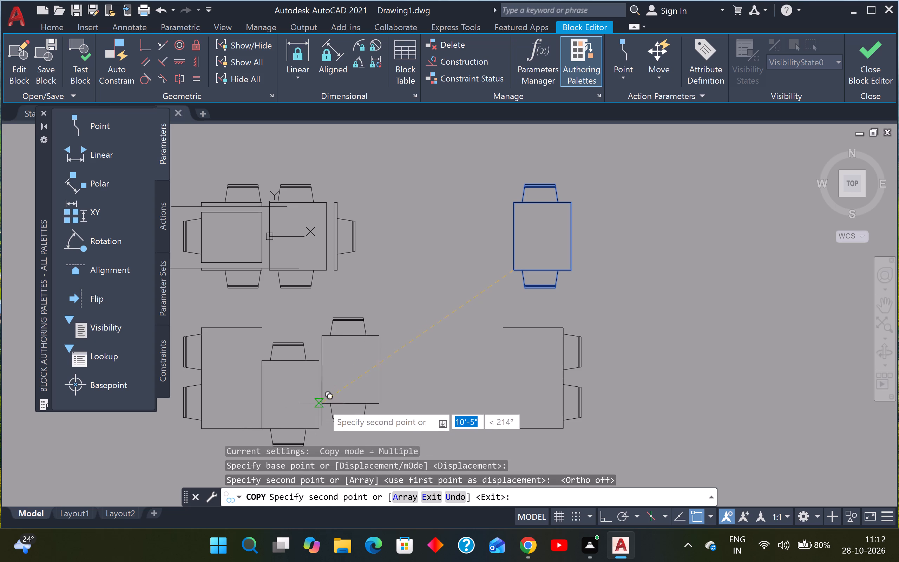
Draw a vertical line about 2'-7" long upward from the copied middle section's upper-left corner, past the left half's top edge.
{"action": "middle_click_drag", "start_coordinate": [268, 394], "coordinate": [367, 339]}
{"action": "scroll", "coordinate": [368, 338], "scroll_direction": "up", "scroll_amount": 1}
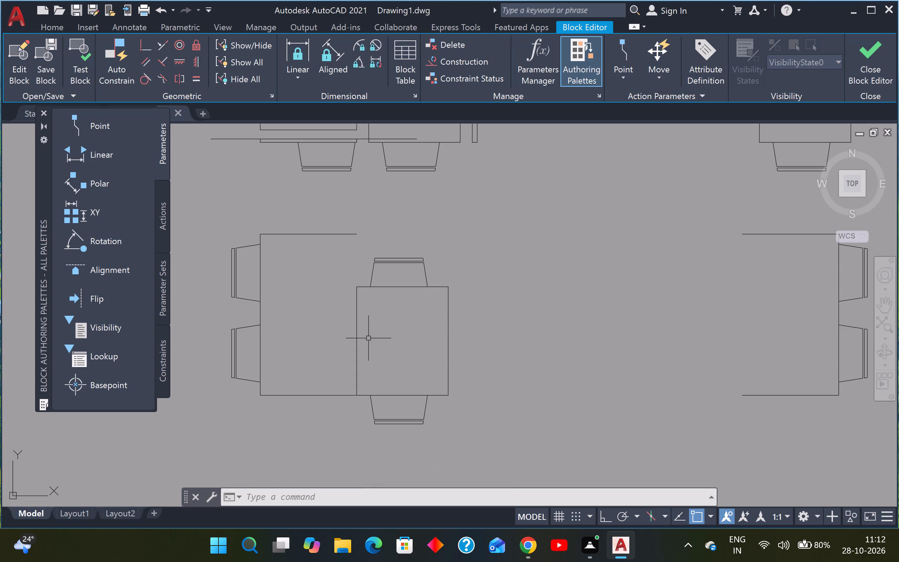
{"action": "type", "text": "L"}
{"action": "key", "text": "space"}
{"action": "left_click", "coordinate": [361, 287]}
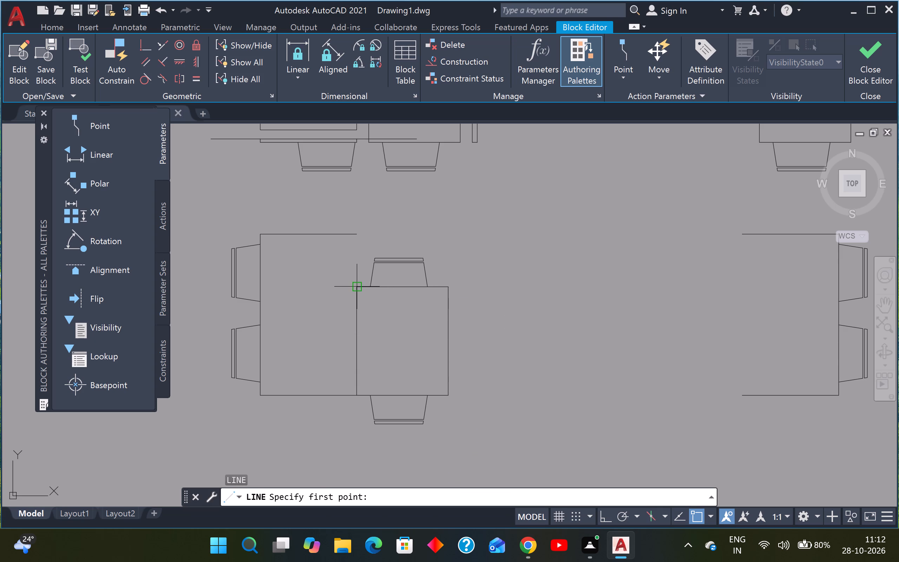
{"action": "key", "text": "F8"}
{"action": "left_click", "coordinate": [367, 193]}
{"action": "key", "text": "Escape"}
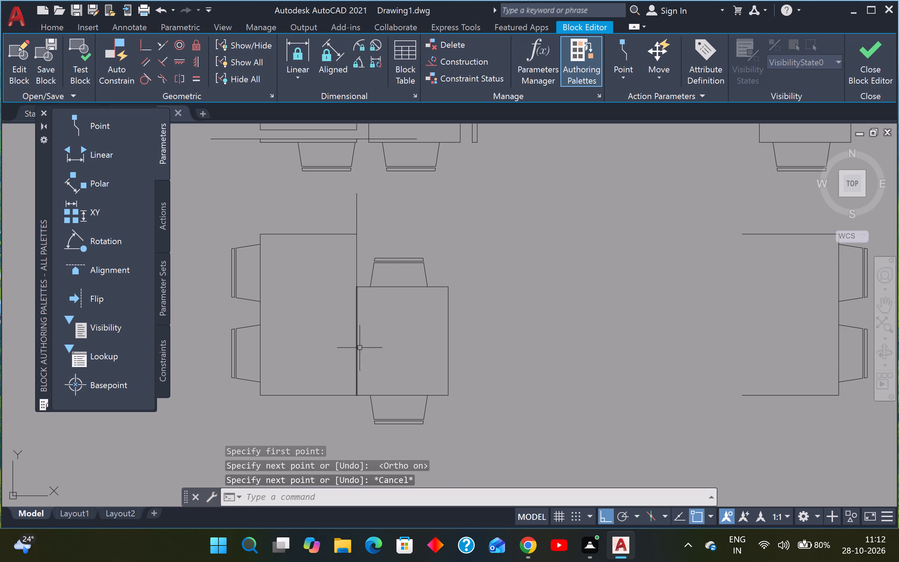
Draw a horizontal line across the copied middle section, extending past both of its side edges between the two chairs.
{"action": "type", "text": "L"}
{"action": "key", "text": "space"}
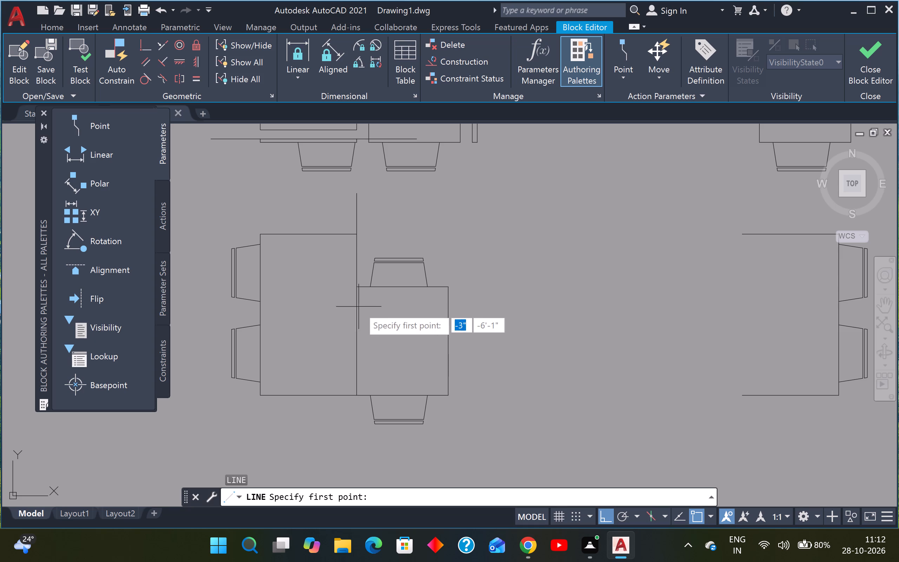
{"action": "left_click_drag", "start_coordinate": [345, 323], "coordinate": [349, 323]}
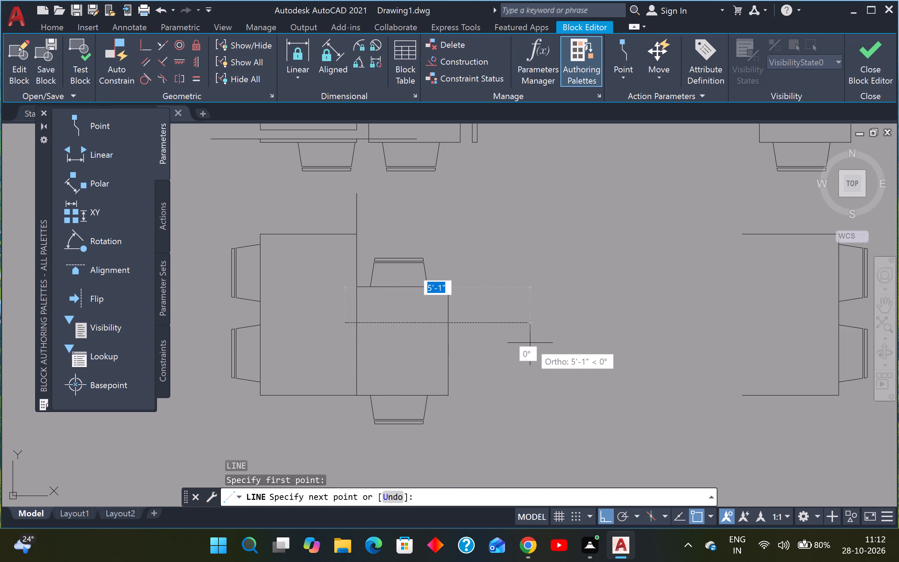
{"action": "left_click", "coordinate": [486, 342]}
{"action": "key", "text": "Escape"}
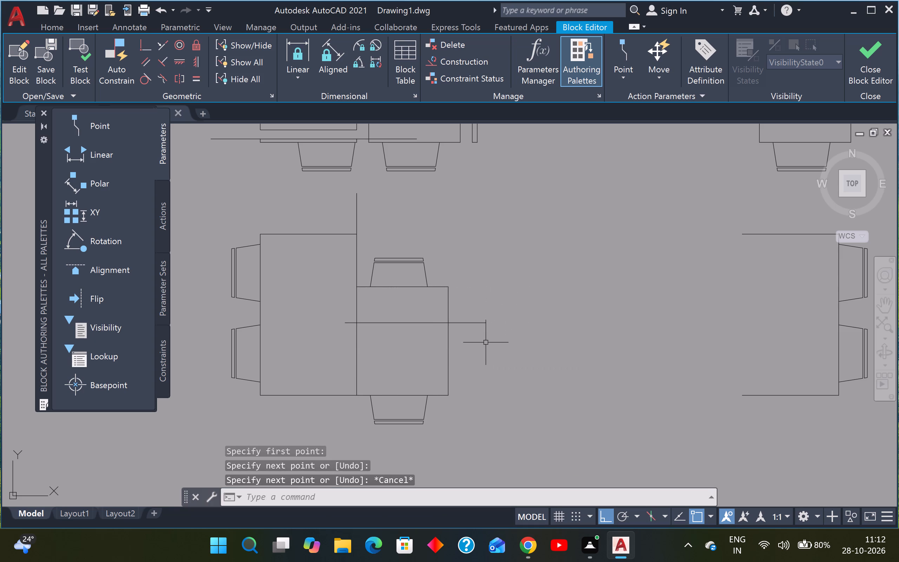
Offset the horizontal line 3" downward inside the copied middle section.
{"action": "type", "text": "O"}
{"action": "key", "text": "space"}
{"action": "key", "text": "Return"}
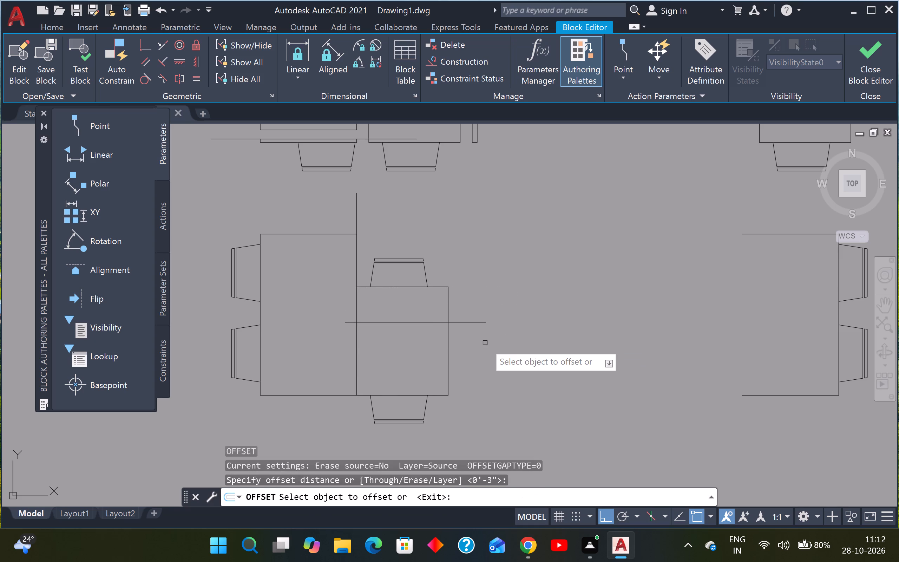
{"action": "left_click", "coordinate": [405, 320]}
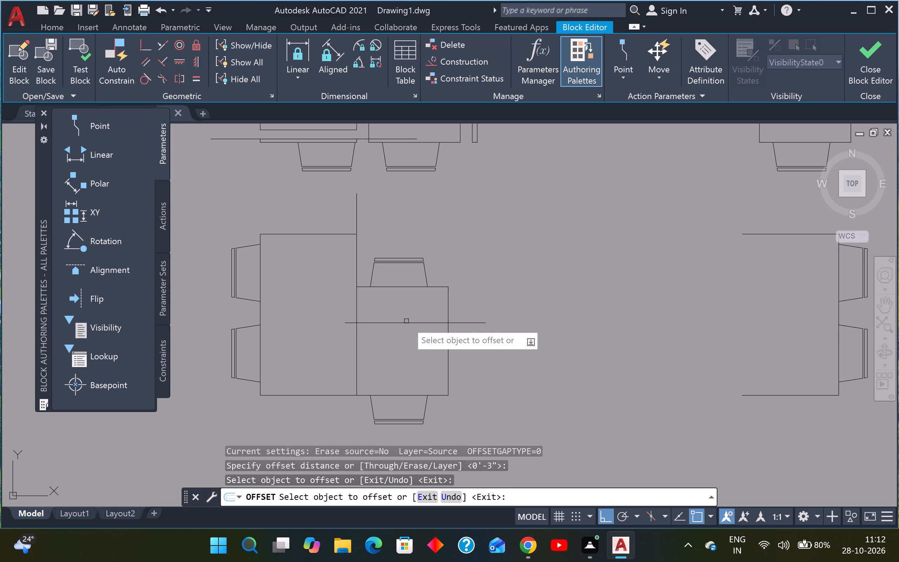
{"action": "left_click_drag", "start_coordinate": [407, 322], "coordinate": [409, 331]}
{"action": "left_click", "coordinate": [416, 379]}
{"action": "key", "text": "Escape"}
{"action": "key", "text": "Escape"}
Trim away the middle section's left and right edges between the two horizontal lines, splitting it into two parts.
{"action": "type", "text": "TR"}
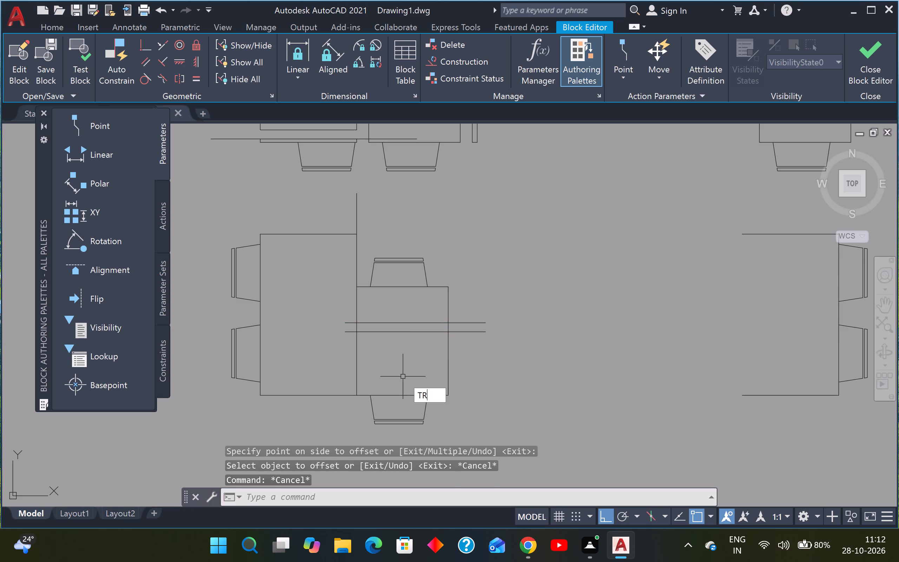
{"action": "key", "text": "space"}
{"action": "scroll", "coordinate": [356, 315], "scroll_direction": "up", "scroll_amount": 2}
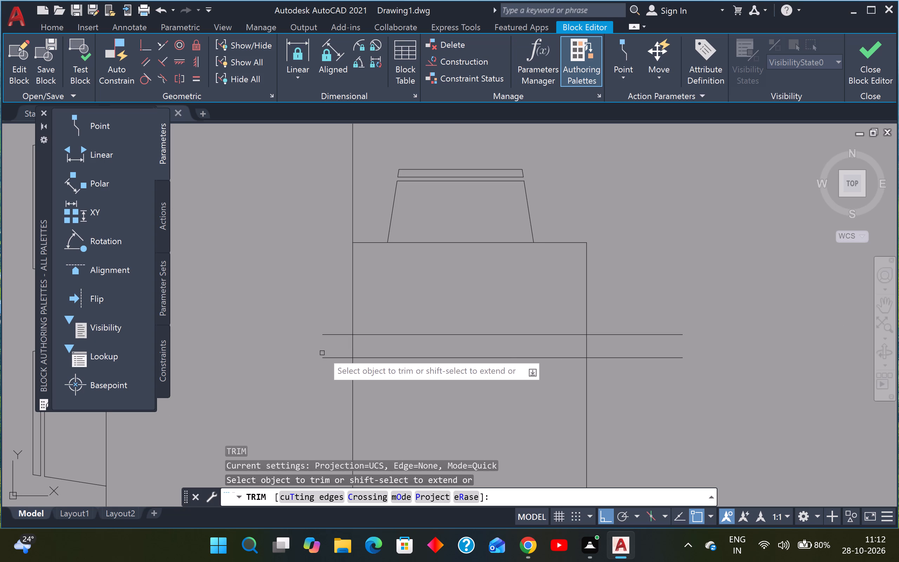
{"action": "left_click_drag", "start_coordinate": [334, 349], "coordinate": [343, 347]}
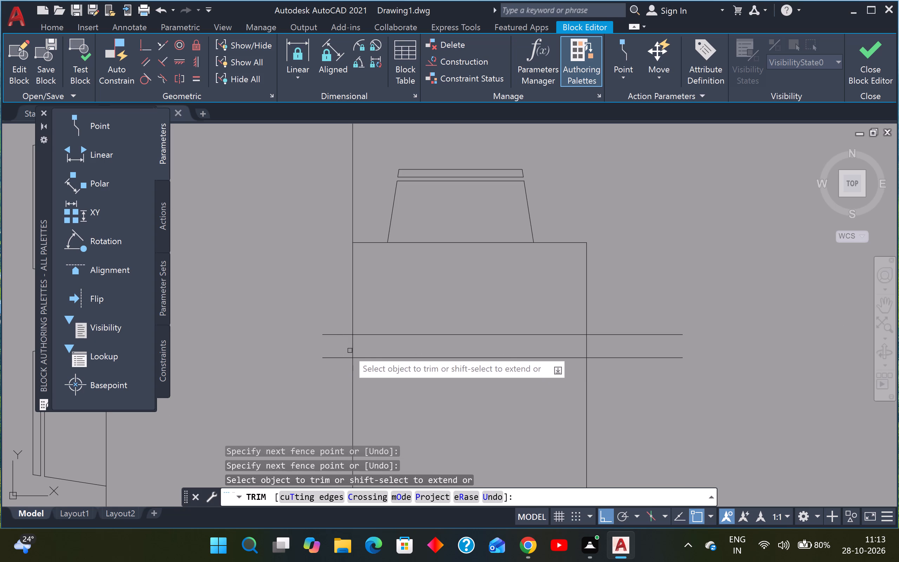
{"action": "left_click", "coordinate": [337, 347]}
{"action": "left_click", "coordinate": [611, 342]}
{"action": "key", "text": "Escape"}
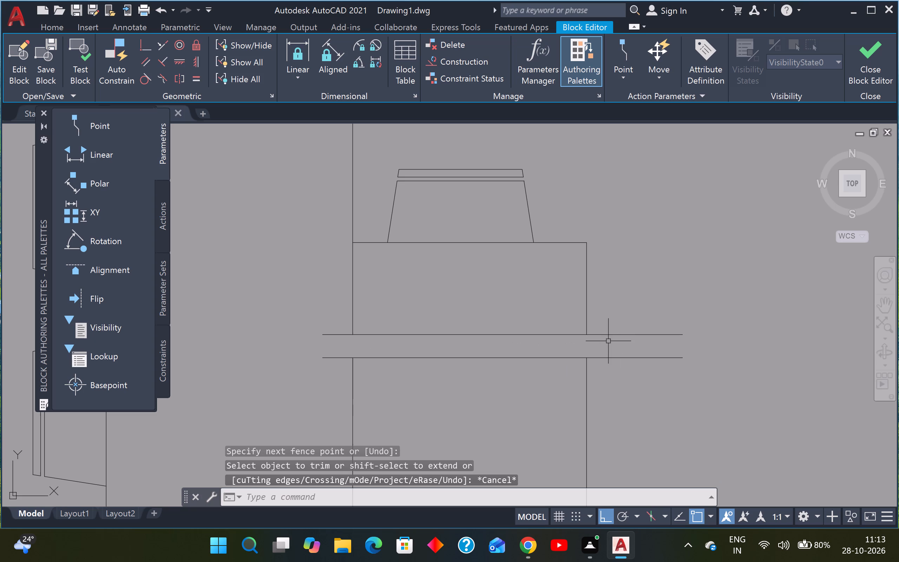
Trim the overhanging ends of the upper horizontal line on both sides of the middle section.
{"action": "key", "text": "space"}
{"action": "left_click", "coordinate": [626, 319]}
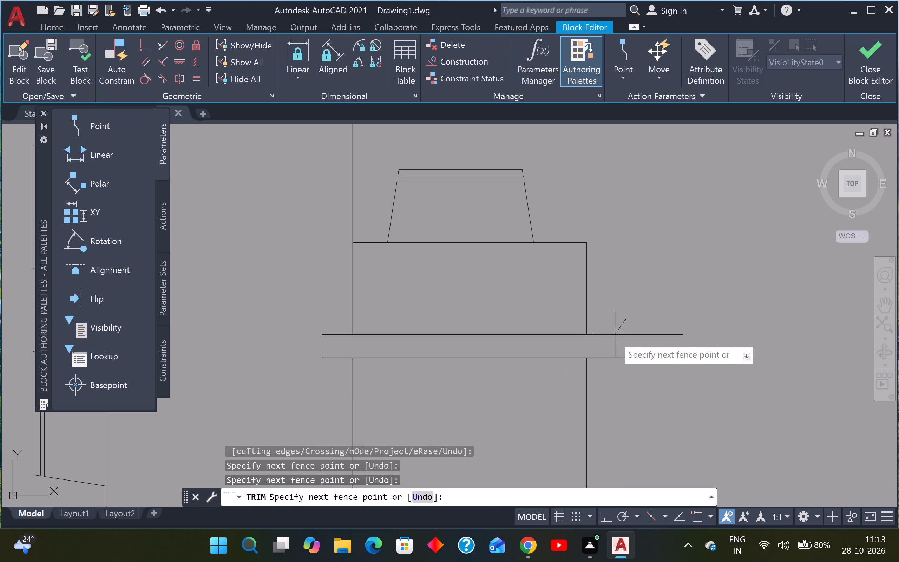
{"action": "left_click", "coordinate": [611, 341]}
{"action": "key", "text": "Escape"}
{"action": "key", "text": "space"}
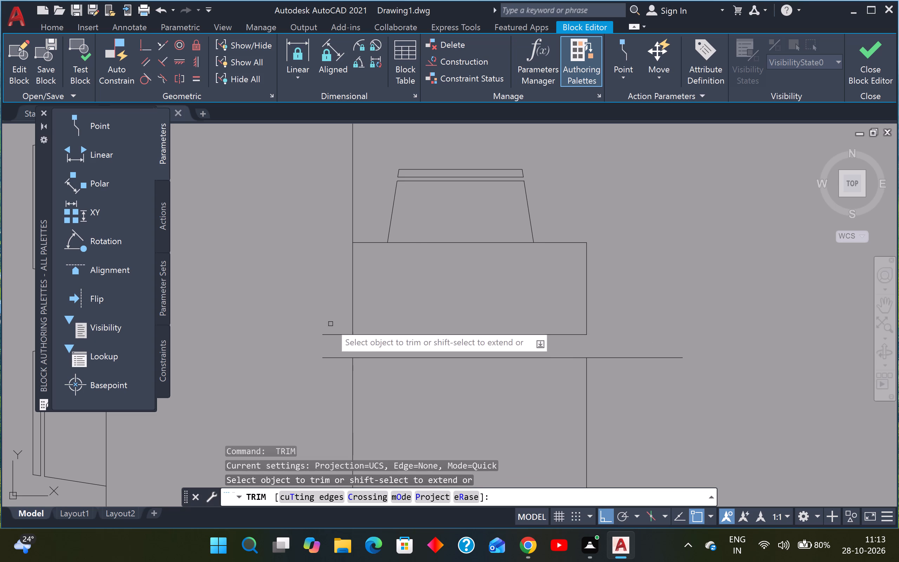
{"action": "left_click", "coordinate": [330, 323]}
{"action": "left_click", "coordinate": [335, 339]}
{"action": "key", "text": "Escape"}
{"action": "scroll", "coordinate": [344, 321], "scroll_direction": "down", "scroll_amount": 3}
{"action": "key", "text": "Escape"}
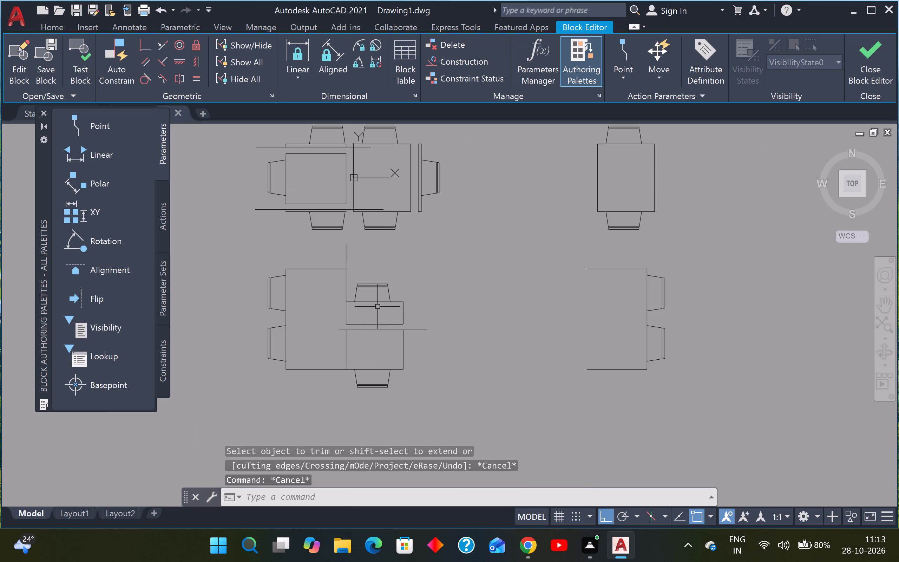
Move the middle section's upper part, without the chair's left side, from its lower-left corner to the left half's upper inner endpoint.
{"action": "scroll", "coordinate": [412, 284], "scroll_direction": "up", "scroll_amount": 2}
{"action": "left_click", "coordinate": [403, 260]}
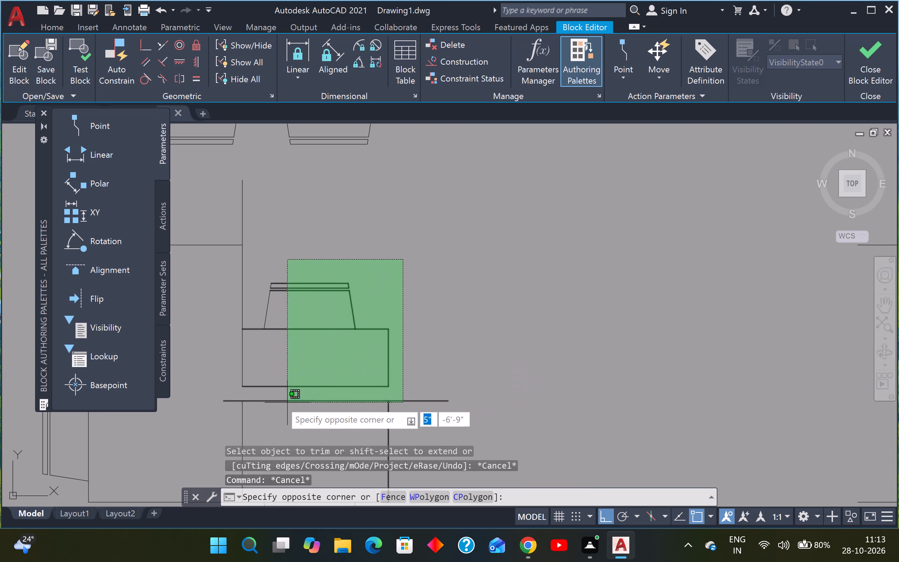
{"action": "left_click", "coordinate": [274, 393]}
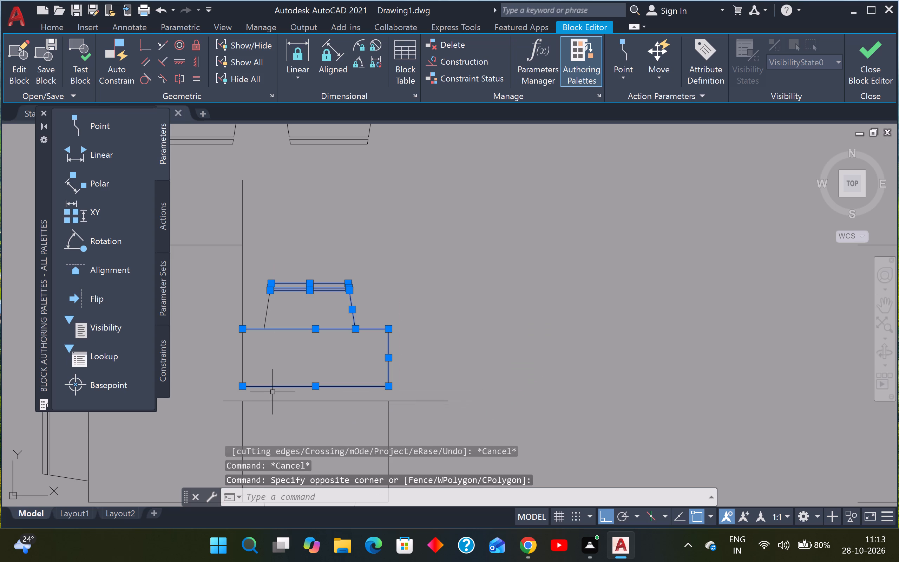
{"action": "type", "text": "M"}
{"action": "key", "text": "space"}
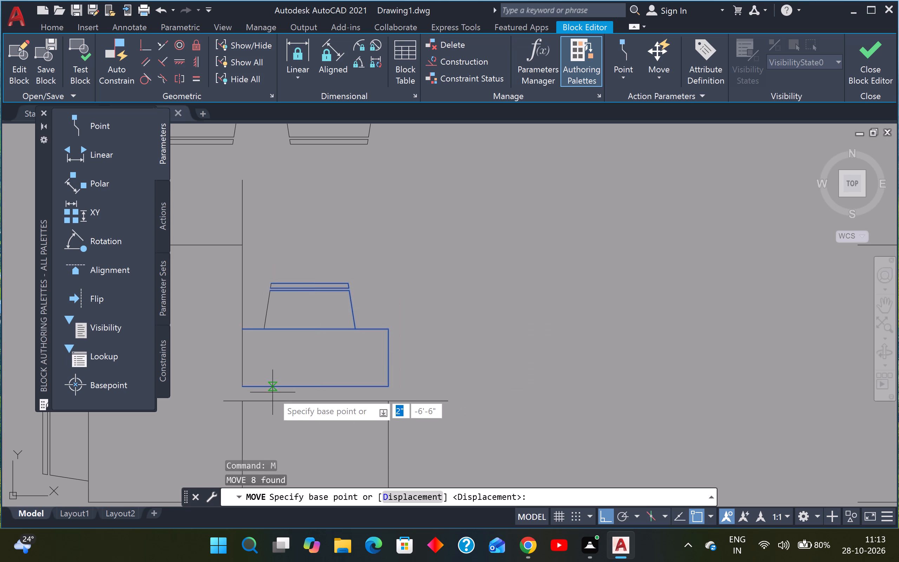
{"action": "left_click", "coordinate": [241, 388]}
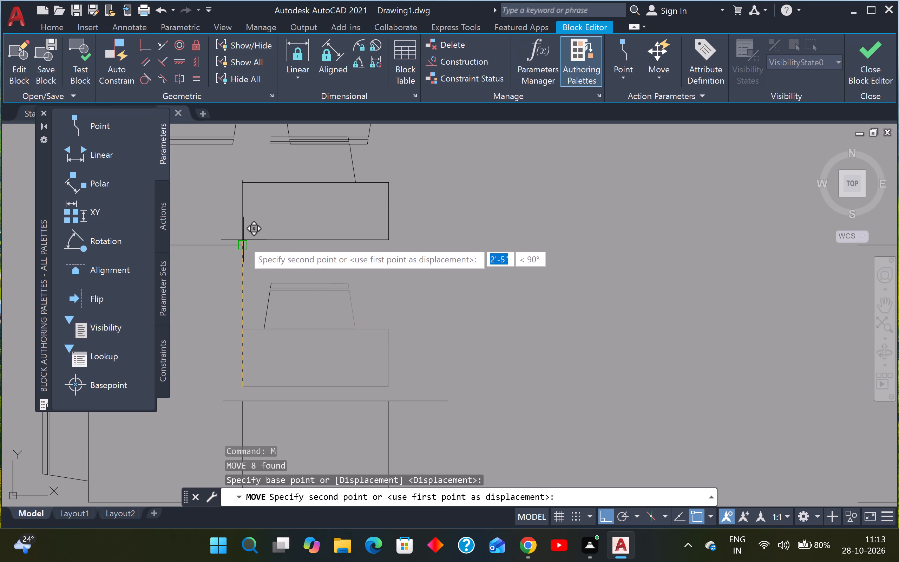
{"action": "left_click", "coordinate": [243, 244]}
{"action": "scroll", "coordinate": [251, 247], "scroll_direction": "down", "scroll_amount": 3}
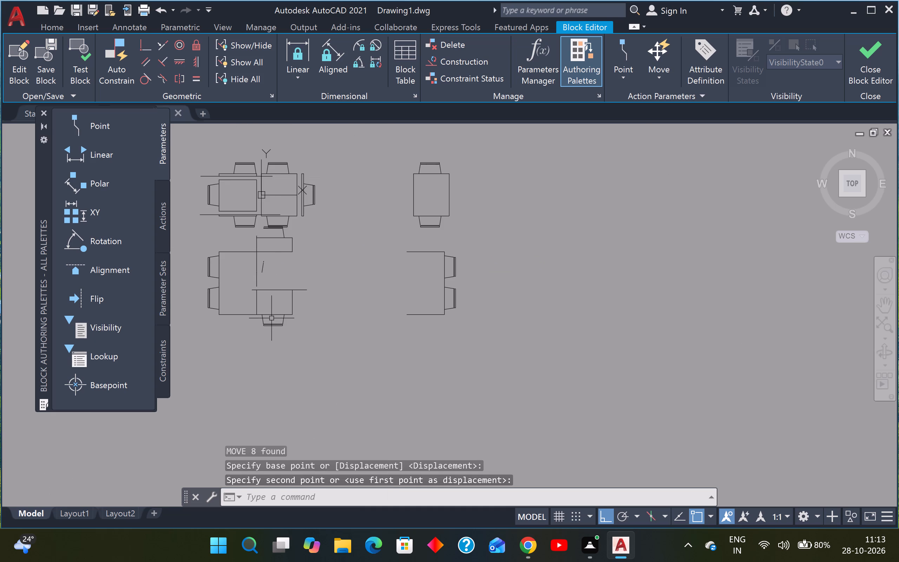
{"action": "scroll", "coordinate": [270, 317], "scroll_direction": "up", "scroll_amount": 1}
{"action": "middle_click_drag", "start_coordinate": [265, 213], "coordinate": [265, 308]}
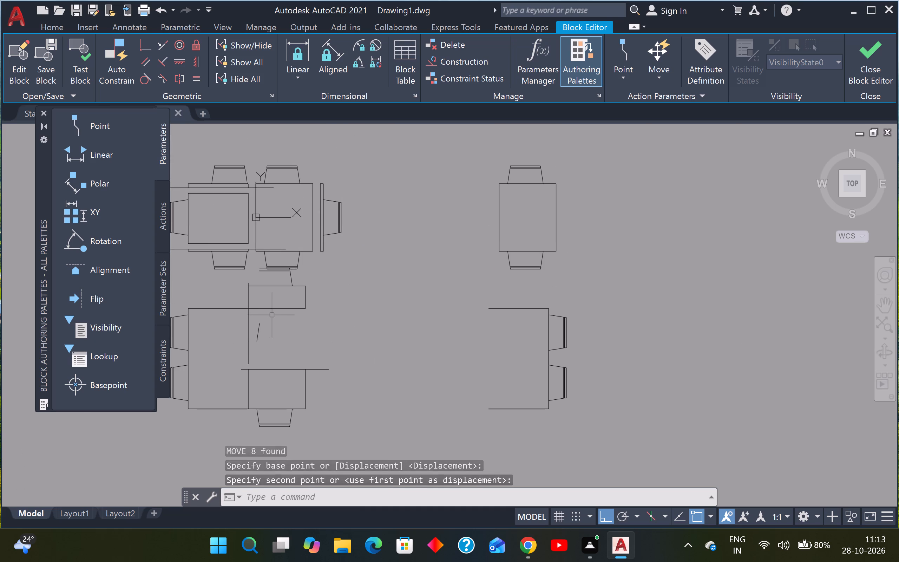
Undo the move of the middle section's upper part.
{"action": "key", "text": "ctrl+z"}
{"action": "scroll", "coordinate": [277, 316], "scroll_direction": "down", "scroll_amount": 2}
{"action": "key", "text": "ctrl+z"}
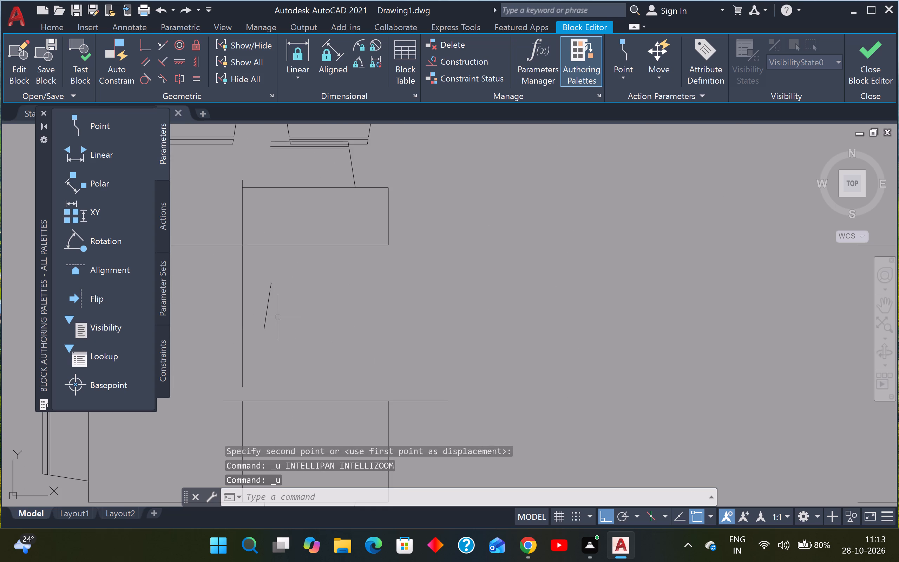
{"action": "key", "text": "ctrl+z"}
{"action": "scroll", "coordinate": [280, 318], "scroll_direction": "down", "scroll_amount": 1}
Move the middle section's upper part with its complete chair from its upper-left corner to the left half's upper inner endpoint.
{"action": "scroll", "coordinate": [309, 324], "scroll_direction": "up", "scroll_amount": 2}
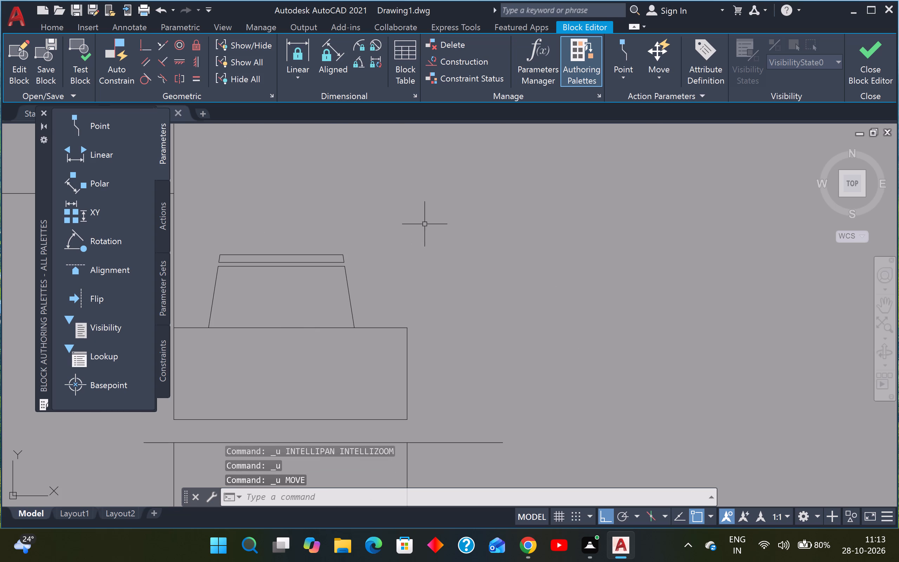
{"action": "left_click", "coordinate": [428, 210]}
{"action": "scroll", "coordinate": [313, 381], "scroll_direction": "down", "scroll_amount": 2}
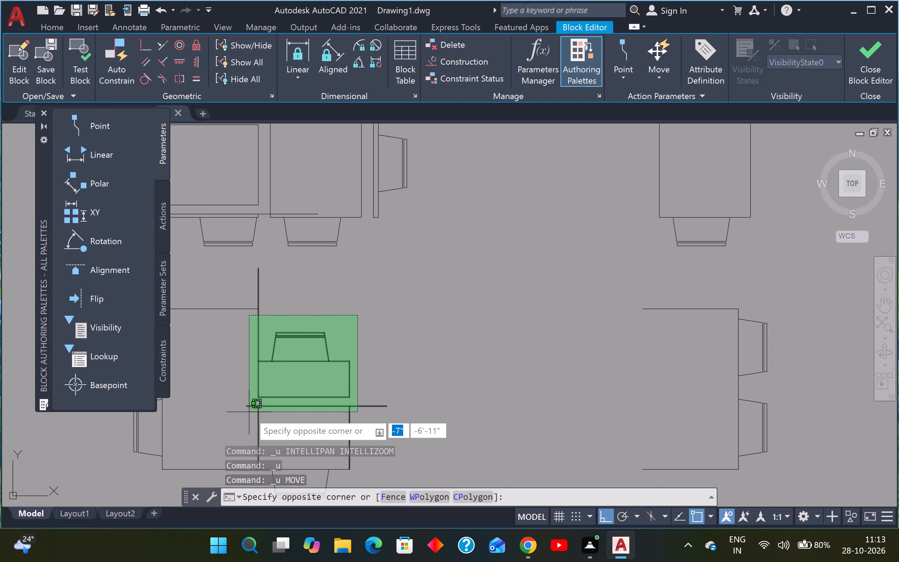
{"action": "scroll", "coordinate": [249, 412], "scroll_direction": "up", "scroll_amount": 3}
{"action": "left_click", "coordinate": [294, 365]}
{"action": "scroll", "coordinate": [293, 360], "scroll_direction": "down", "scroll_amount": 2}
{"action": "key", "text": "m"}
{"action": "key", "text": "space"}
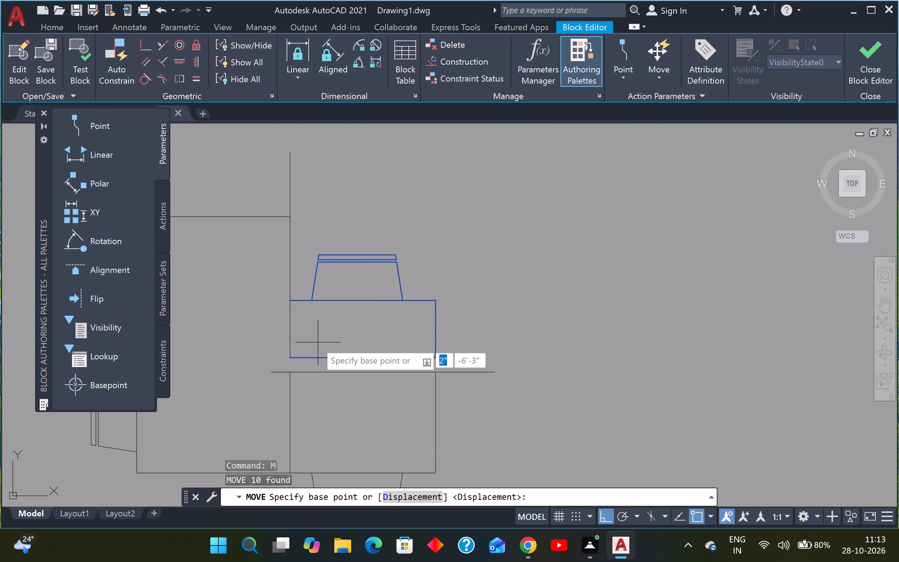
{"action": "left_click", "coordinate": [290, 299]}
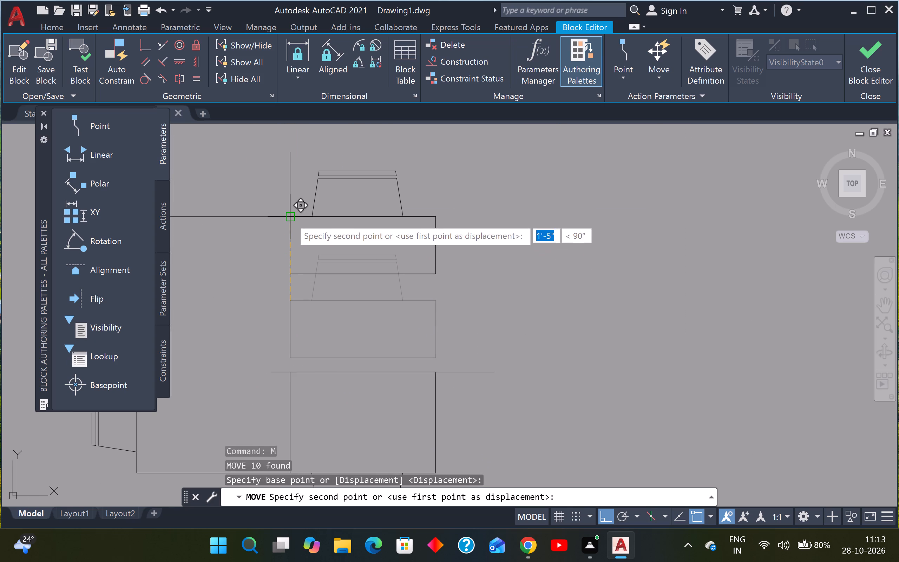
{"action": "left_click", "coordinate": [289, 217]}
{"action": "key", "text": "Escape"}
{"action": "key", "text": "Escape"}
{"action": "scroll", "coordinate": [301, 292], "scroll_direction": "down", "scroll_amount": 1}
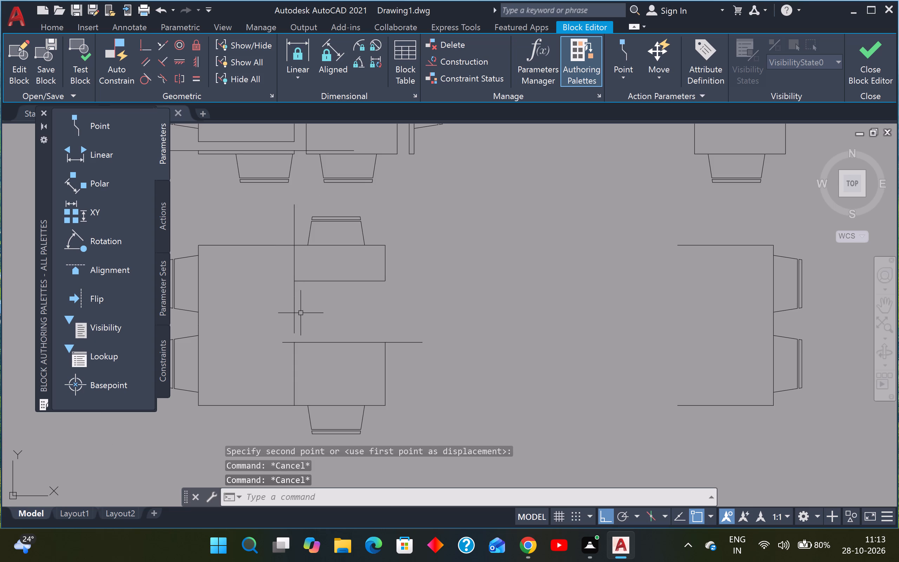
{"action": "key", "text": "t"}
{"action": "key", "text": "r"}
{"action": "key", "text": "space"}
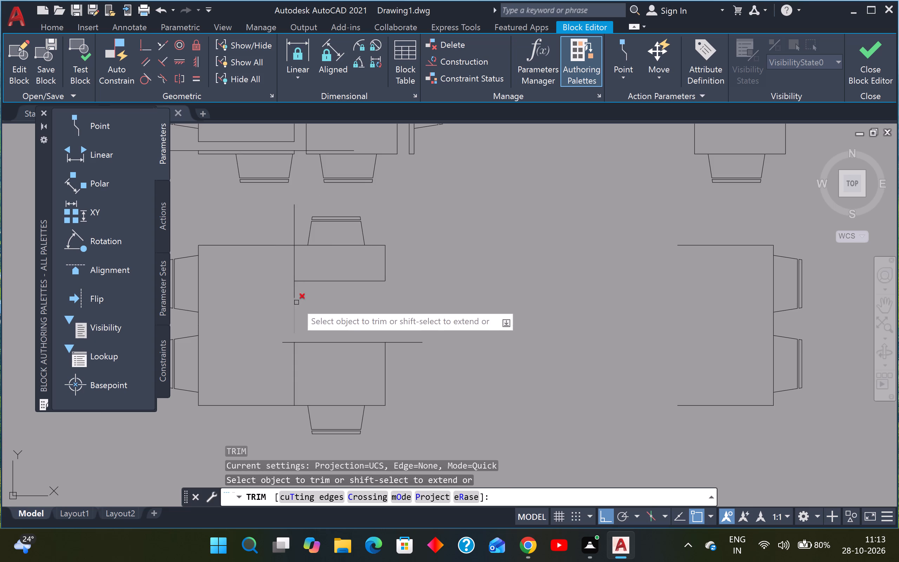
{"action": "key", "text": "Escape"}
Delete the leftover vertical segment, the remaining horizontal guide line, and the side edges of the middle section's lower part.
{"action": "left_click", "coordinate": [297, 302]}
{"action": "left_click", "coordinate": [269, 315]}
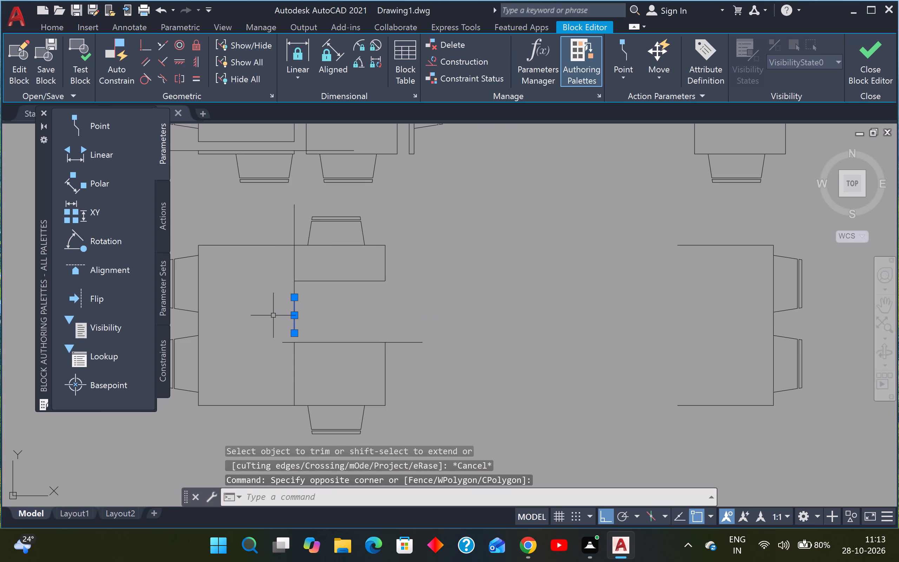
{"action": "key", "text": "Delete"}
{"action": "left_click", "coordinate": [296, 331]}
{"action": "left_click", "coordinate": [285, 360]}
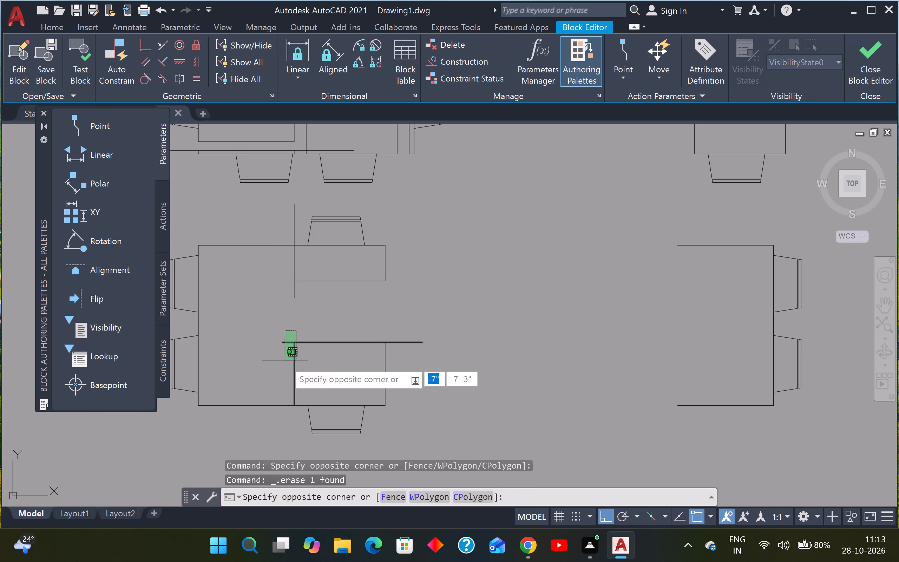
{"action": "key", "text": "Delete"}
{"action": "left_click_drag", "start_coordinate": [400, 337], "coordinate": [393, 353]}
{"action": "left_click", "coordinate": [363, 381]}
{"action": "key", "text": "Delete"}
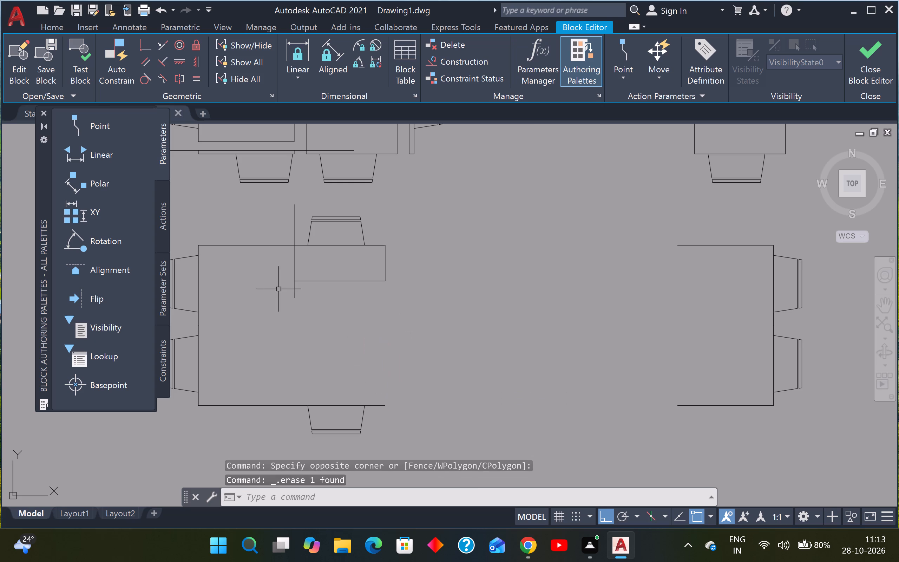
Delete the vertical guide line and the bottom and right edges of the middle section's upper part.
{"action": "scroll", "coordinate": [289, 226], "scroll_direction": "up", "scroll_amount": 2}
{"action": "left_click", "coordinate": [320, 220]}
{"action": "left_click", "coordinate": [278, 243]}
{"action": "key", "text": "Delete"}
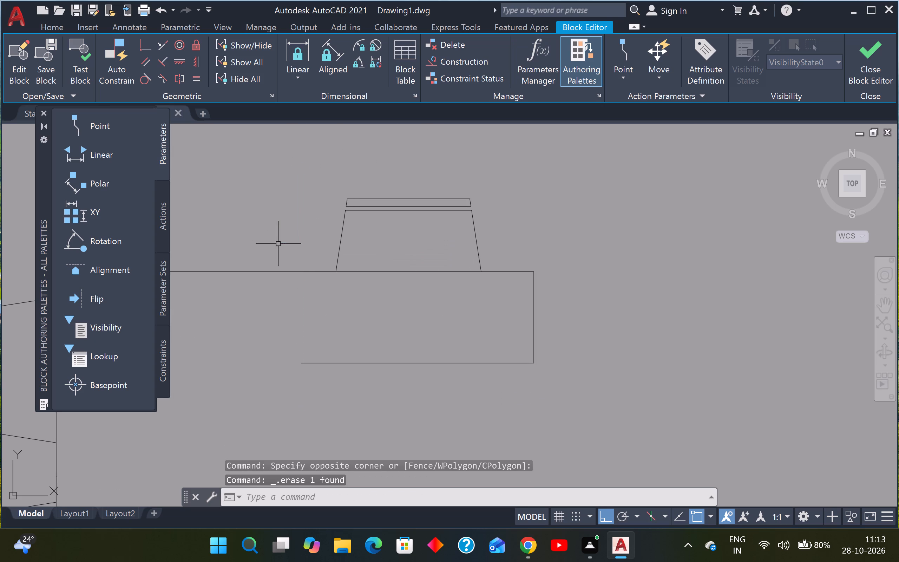
{"action": "left_click_drag", "start_coordinate": [338, 339], "coordinate": [336, 346]}
{"action": "left_click", "coordinate": [313, 385]}
{"action": "key", "text": "Delete"}
{"action": "left_click_drag", "start_coordinate": [540, 334], "coordinate": [536, 334]}
{"action": "left_click", "coordinate": [463, 357]}
{"action": "key", "text": "Delete"}
Copy the chair on the large table's upper edge horizontally to the left, near the table's upper-left corner.
{"action": "scroll", "coordinate": [458, 346], "scroll_direction": "down", "scroll_amount": 2}
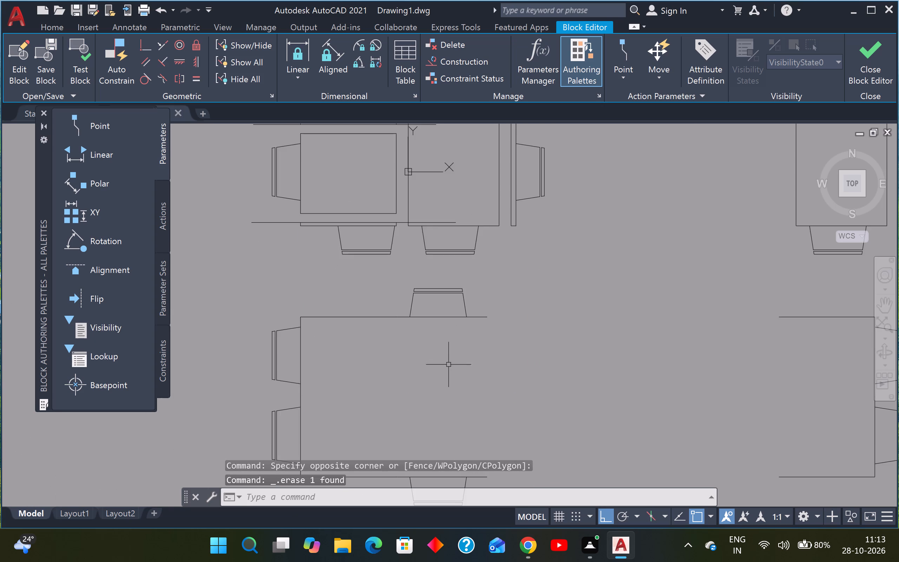
{"action": "scroll", "coordinate": [441, 400], "scroll_direction": "down", "scroll_amount": 2}
{"action": "scroll", "coordinate": [441, 400], "scroll_direction": "up", "scroll_amount": 1}
{"action": "scroll", "coordinate": [455, 340], "scroll_direction": "up", "scroll_amount": 1}
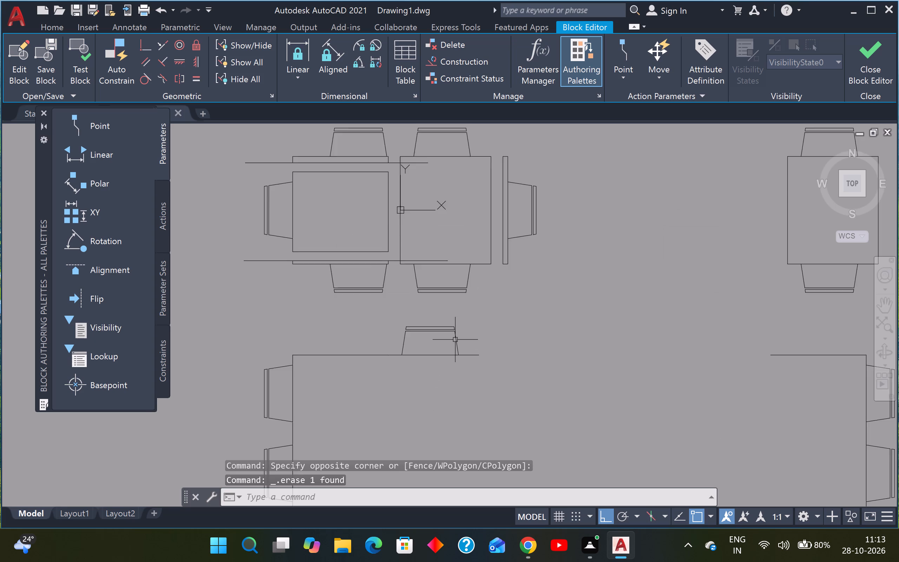
{"action": "scroll", "coordinate": [455, 340], "scroll_direction": "up", "scroll_amount": 1}
{"action": "left_click", "coordinate": [475, 308]}
{"action": "left_click", "coordinate": [359, 353]}
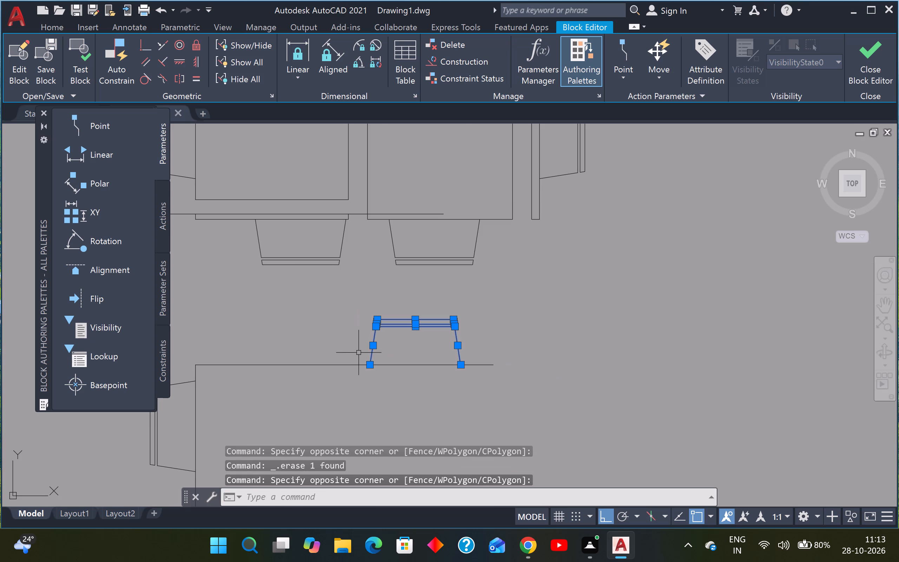
{"action": "key", "text": "m"}
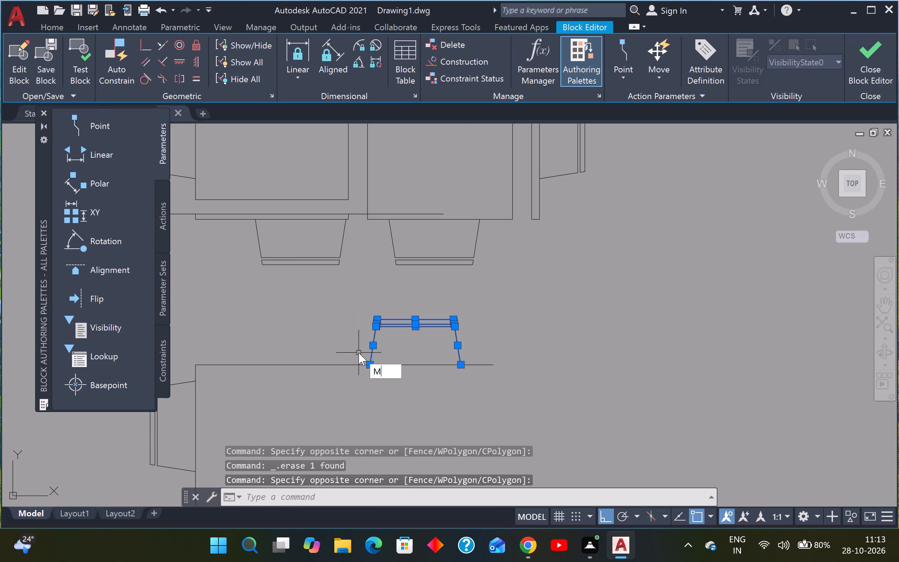
{"action": "key", "text": "BackSpace"}
{"action": "type", "text": "CO"}
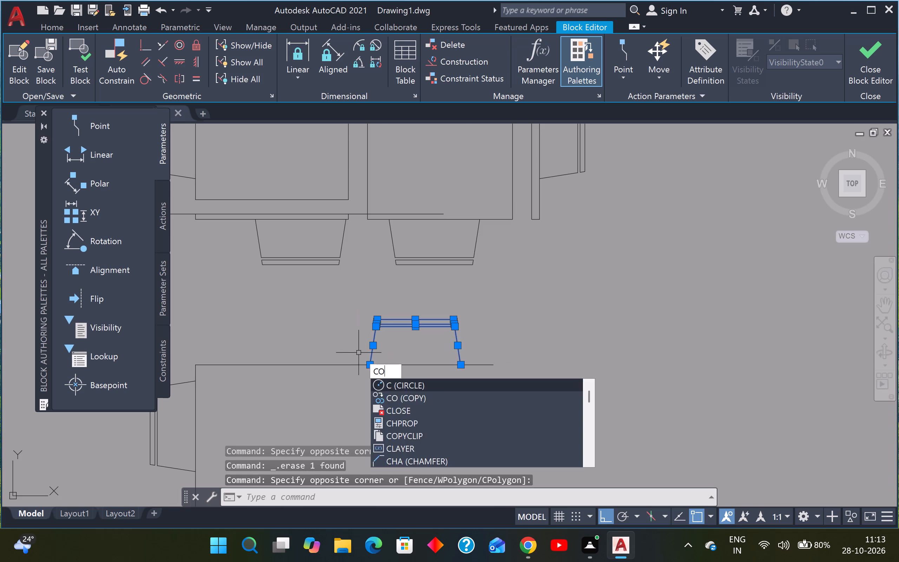
{"action": "key", "text": "Return"}
{"action": "left_click", "coordinate": [374, 366]}
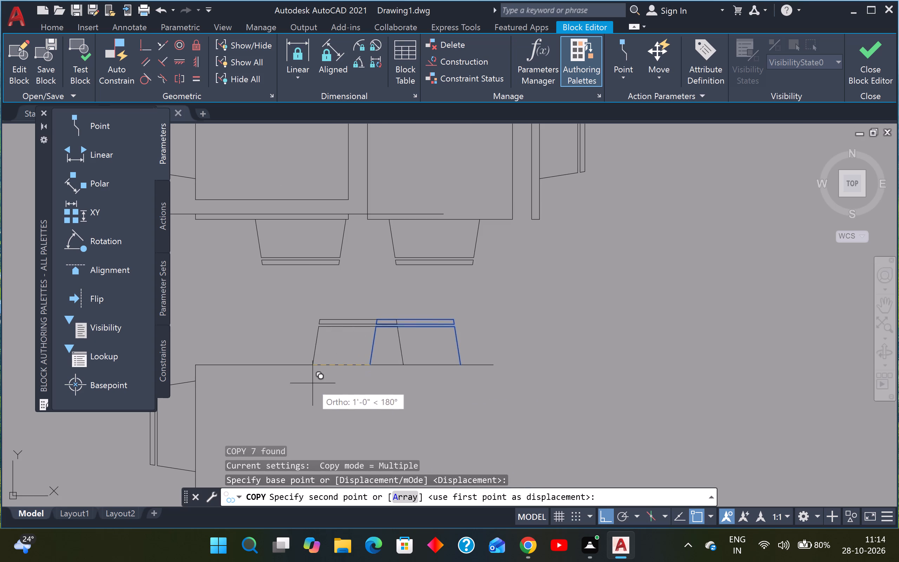
{"action": "left_click", "coordinate": [230, 378]}
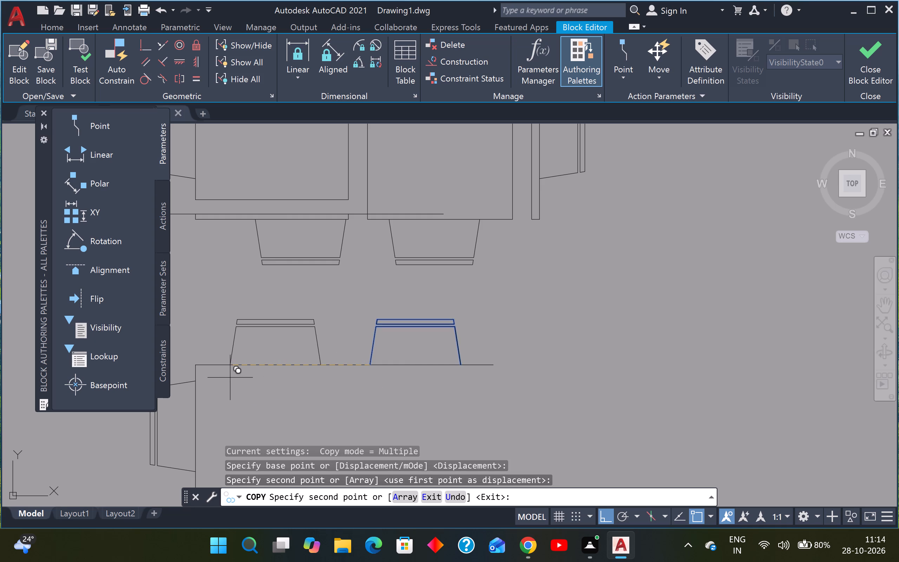
{"action": "scroll", "coordinate": [254, 376], "scroll_direction": "down", "scroll_amount": 2}
{"action": "key", "text": "Escape"}
Copy the chair on the large table's lower edge about 2'-6" to the left, near the table's lower-left corner.
{"action": "scroll", "coordinate": [289, 374], "scroll_direction": "down", "scroll_amount": 2}
{"action": "scroll", "coordinate": [299, 436], "scroll_direction": "up", "scroll_amount": 2}
{"action": "middle_click_drag", "start_coordinate": [301, 433], "coordinate": [301, 426]}
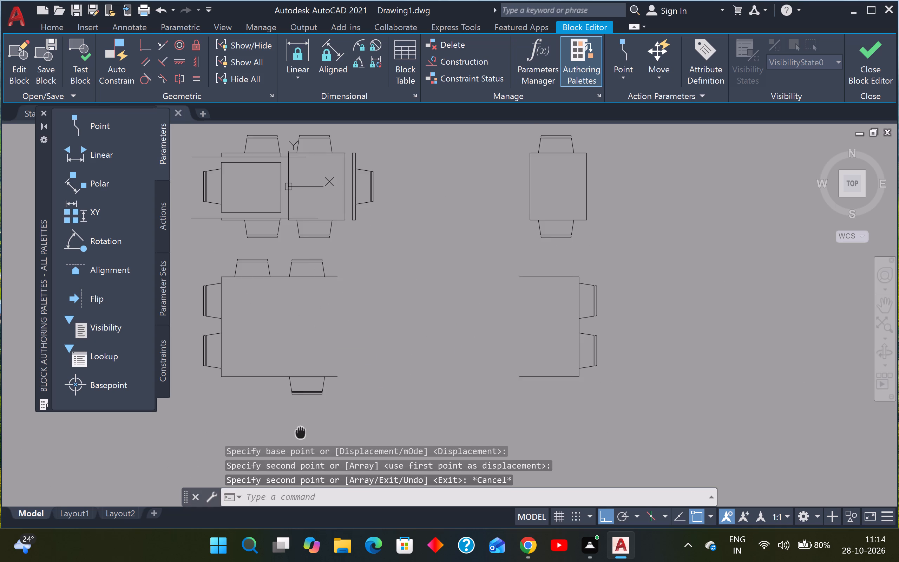
{"action": "middle_click_drag", "start_coordinate": [301, 426], "coordinate": [339, 379]}
{"action": "scroll", "coordinate": [365, 361], "scroll_direction": "up", "scroll_amount": 2}
{"action": "left_click", "coordinate": [377, 266]}
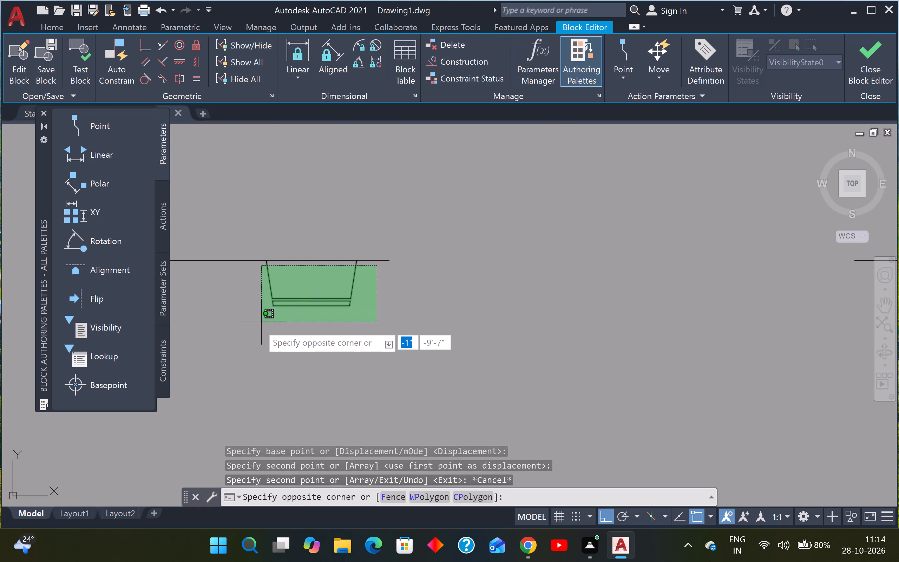
{"action": "left_click", "coordinate": [251, 326]}
{"action": "key", "text": "c"}
{"action": "key", "text": "o"}
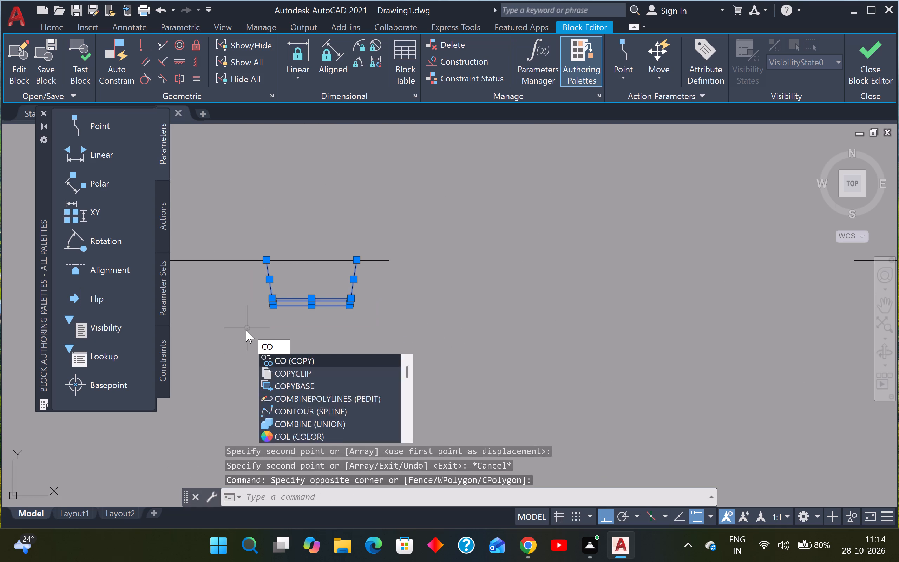
{"action": "key", "text": "Return"}
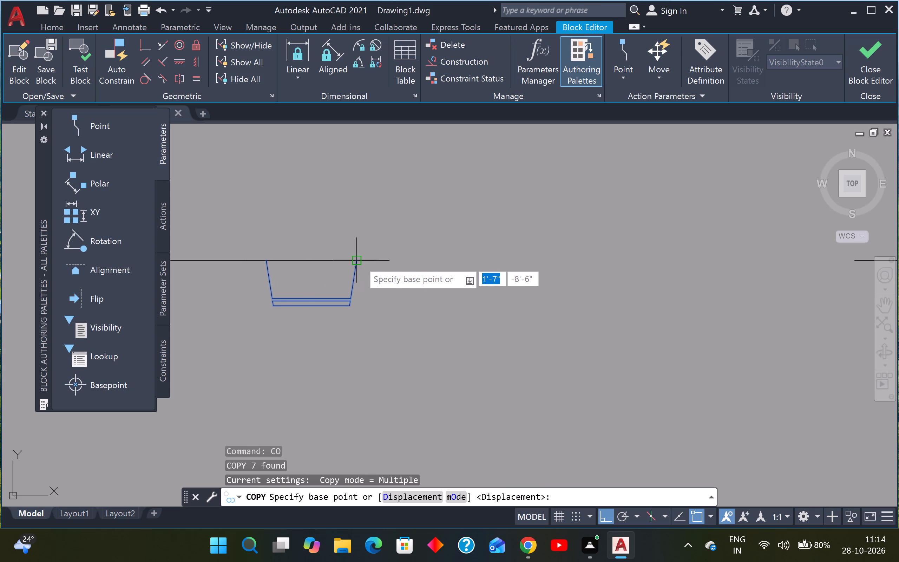
{"action": "left_click", "coordinate": [357, 261]}
{"action": "middle_click_drag", "start_coordinate": [354, 261], "coordinate": [596, 257]}
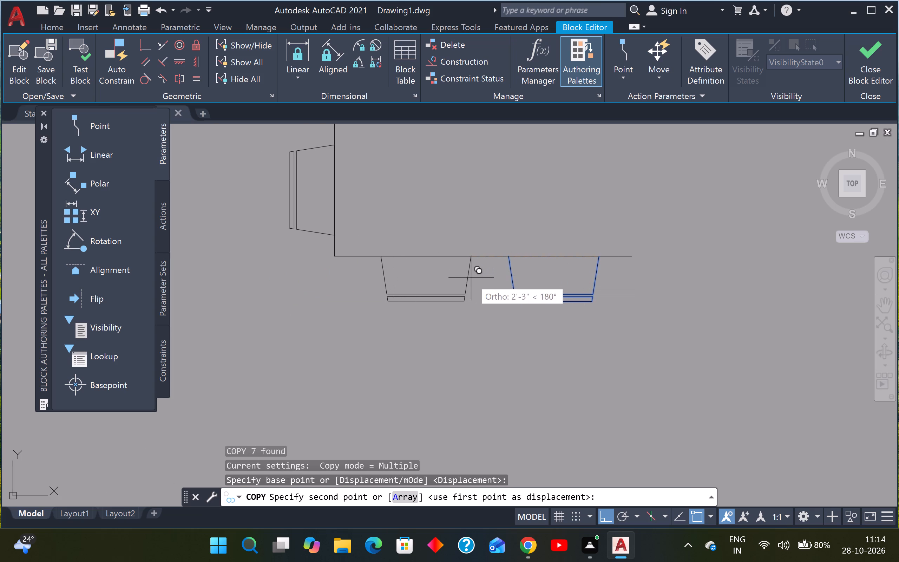
{"action": "left_click", "coordinate": [458, 275]}
{"action": "scroll", "coordinate": [458, 275], "scroll_direction": "down", "scroll_amount": 3}
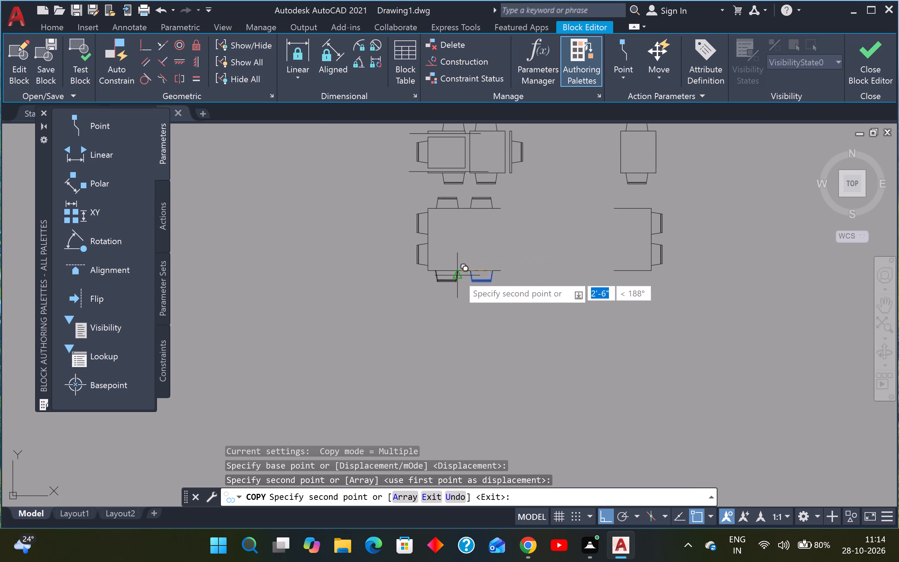
{"action": "key", "text": "Escape"}
Copy the section with the inner upper and lower chairs and their edge segments from its lower-left endpoint to its lower-right endpoint.
{"action": "middle_click_drag", "start_coordinate": [484, 250], "coordinate": [359, 293]}
{"action": "scroll", "coordinate": [367, 248], "scroll_direction": "up", "scroll_amount": 2}
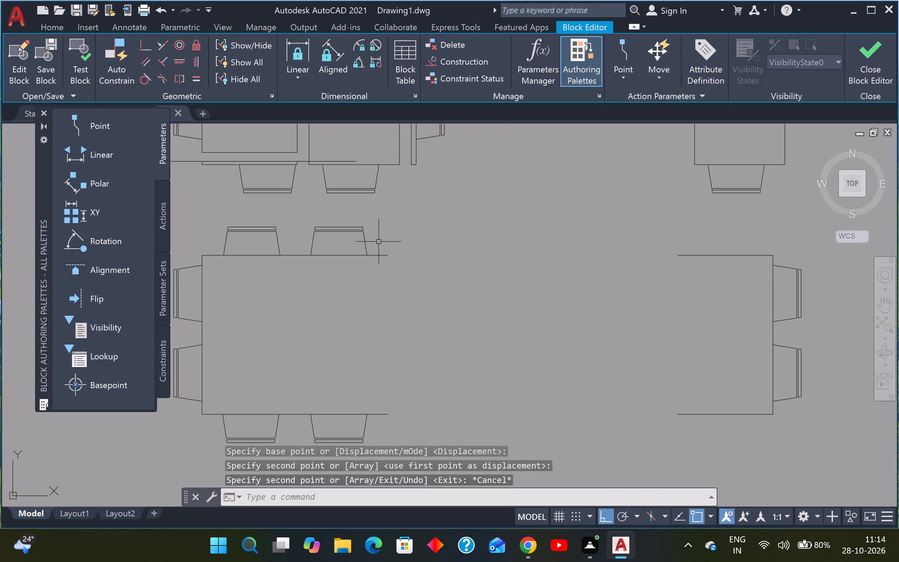
{"action": "left_click_drag", "start_coordinate": [398, 220], "coordinate": [395, 224]}
{"action": "scroll", "coordinate": [334, 350], "scroll_direction": "down", "scroll_amount": 2}
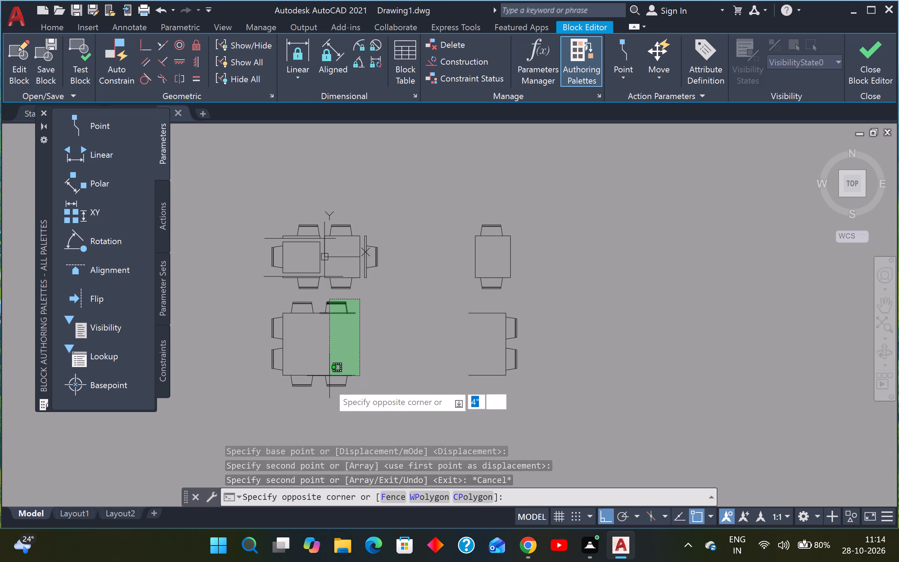
{"action": "left_click", "coordinate": [325, 396]}
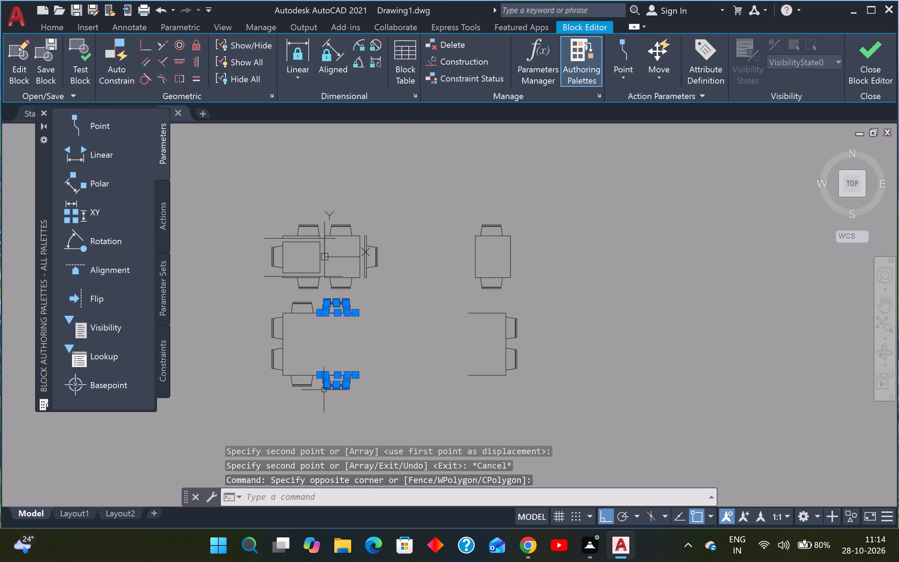
{"action": "key", "text": "c"}
{"action": "key", "text": "o"}
{"action": "key", "text": "Return"}
{"action": "scroll", "coordinate": [328, 375], "scroll_direction": "up", "scroll_amount": 2}
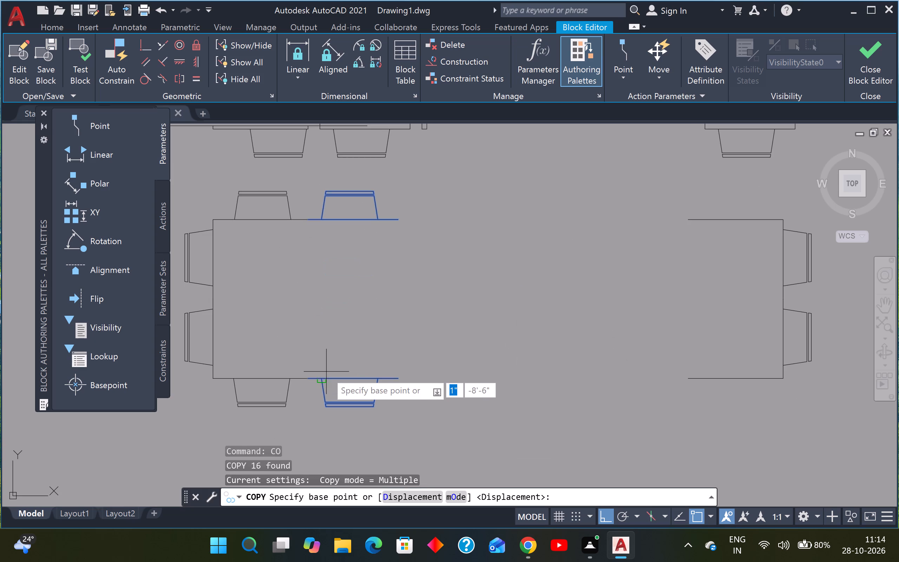
{"action": "left_click", "coordinate": [310, 377]}
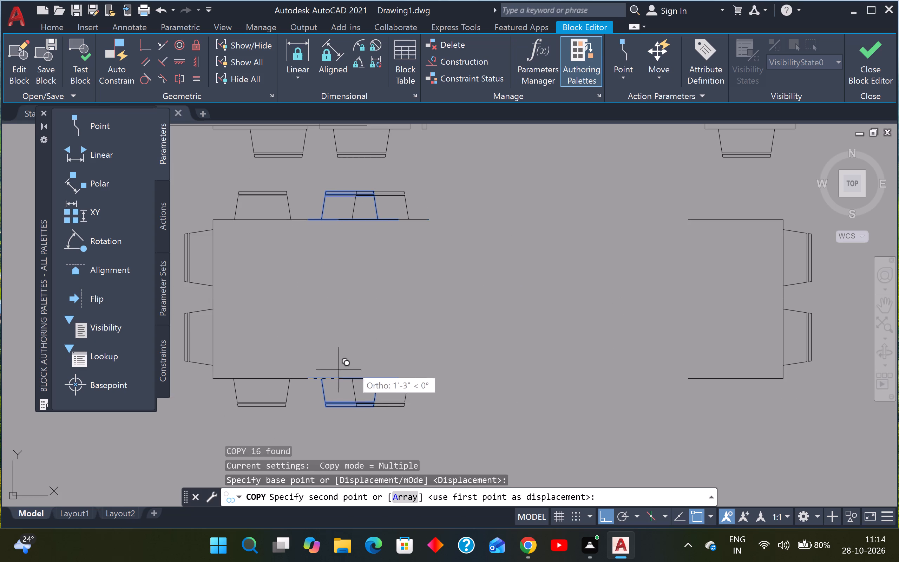
{"action": "left_click", "coordinate": [396, 375]}
{"action": "key", "text": "Escape"}
Move the right table end with its two chairs from its lower open endpoint to the extended left part's lower open endpoint.
{"action": "scroll", "coordinate": [425, 335], "scroll_direction": "down", "scroll_amount": 1}
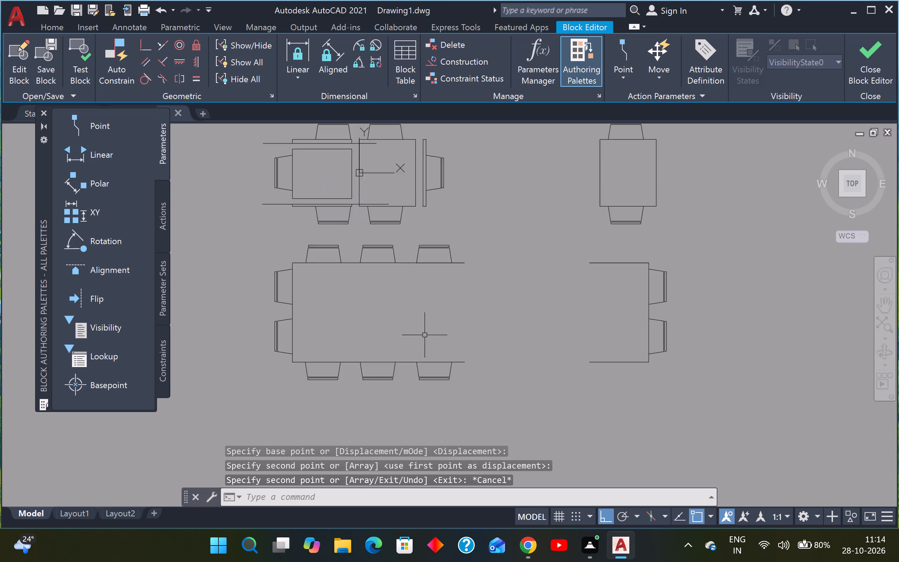
{"action": "scroll", "coordinate": [425, 335], "scroll_direction": "down", "scroll_amount": 1}
{"action": "middle_click_drag", "start_coordinate": [471, 334], "coordinate": [367, 326]}
{"action": "left_click_drag", "start_coordinate": [498, 280], "coordinate": [497, 280]}
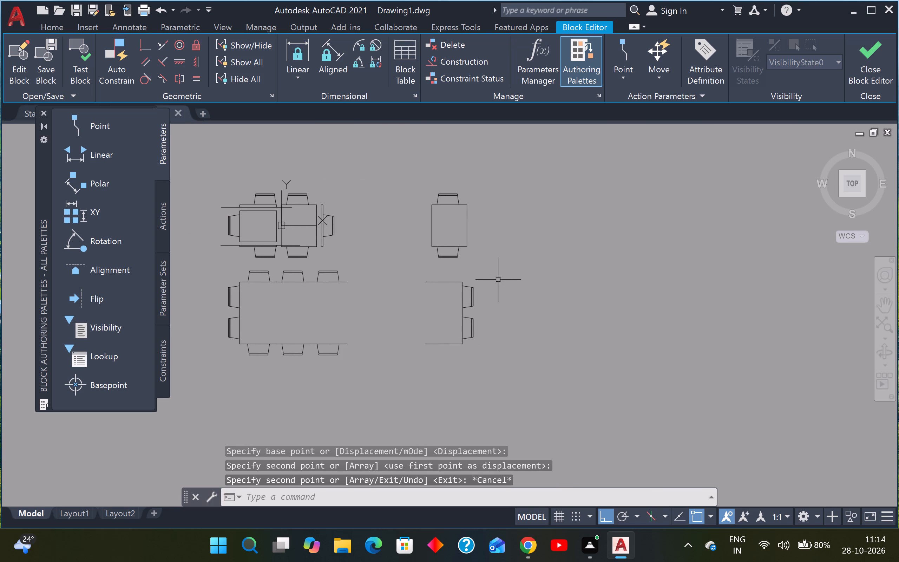
{"action": "left_click_drag", "start_coordinate": [497, 280], "coordinate": [494, 282]}
{"action": "left_click", "coordinate": [412, 367]}
{"action": "key", "text": "m"}
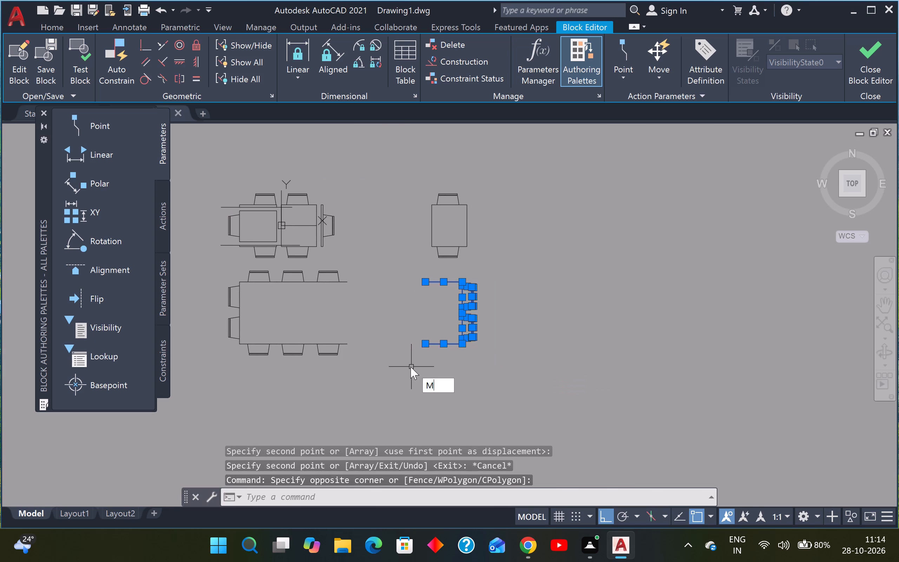
{"action": "key", "text": "space"}
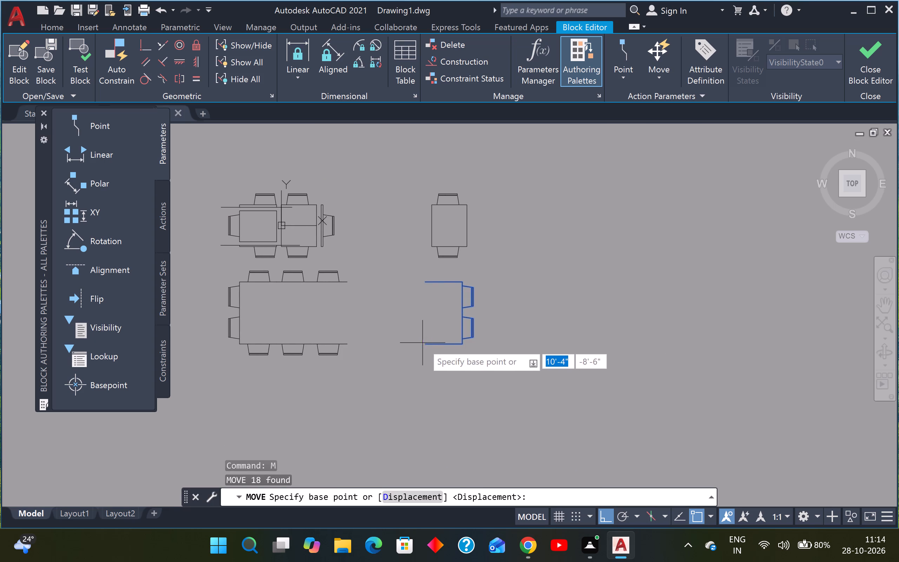
{"action": "left_click", "coordinate": [422, 343]}
{"action": "left_click", "coordinate": [348, 343]}
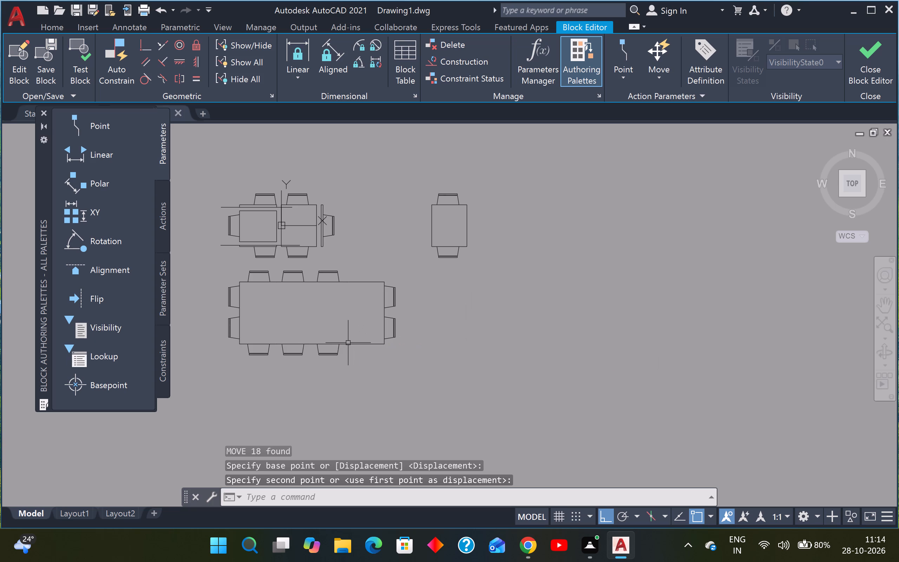
{"action": "key", "text": "Escape"}
{"action": "key", "text": "Escape"}
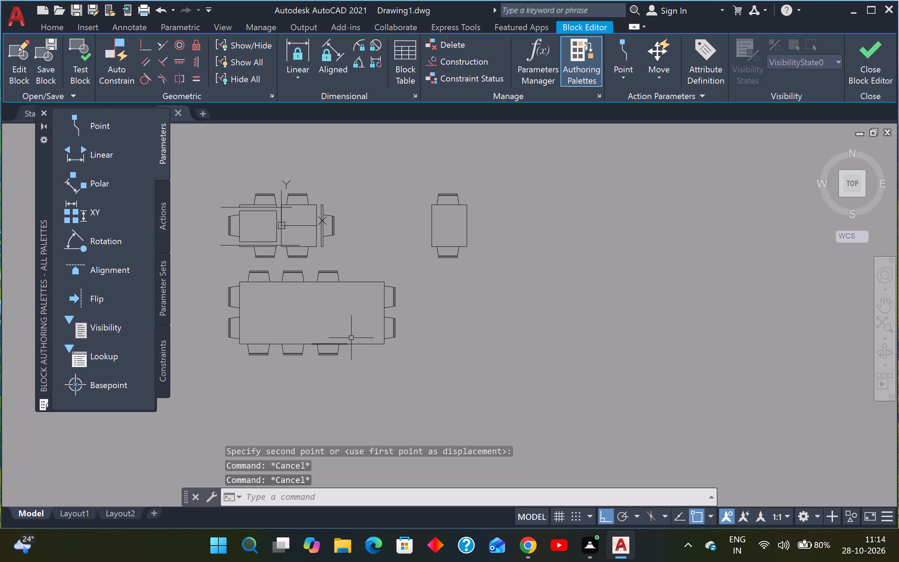
Move the right table end about 2'-2" further left, from its lower-left endpoint to the third lower chair's left corner.
{"action": "left_click", "coordinate": [404, 274]}
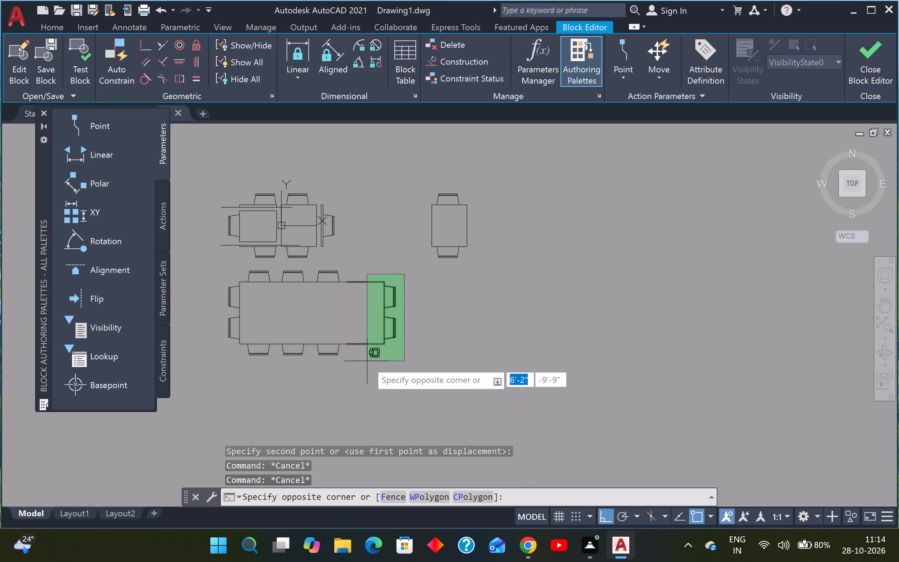
{"action": "left_click", "coordinate": [367, 361]}
{"action": "key", "text": "m"}
{"action": "key", "text": "space"}
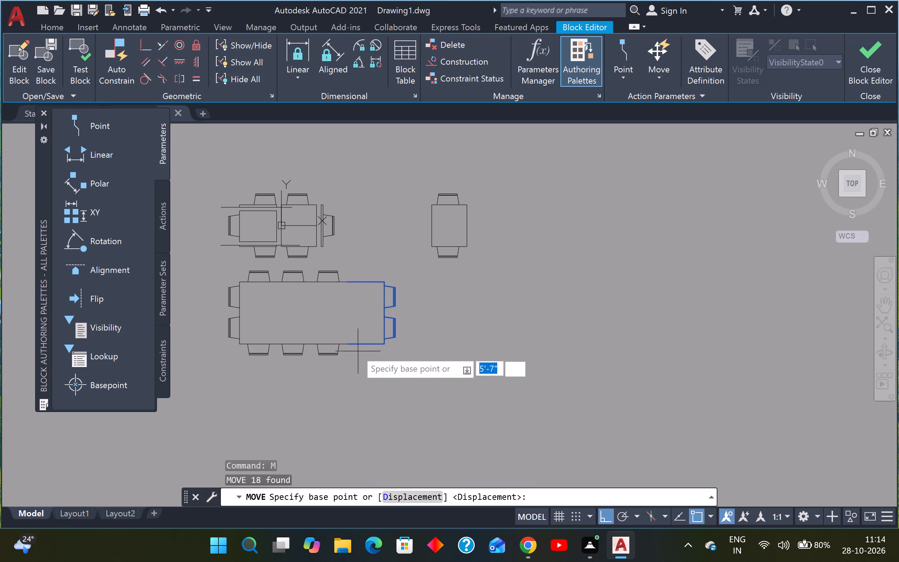
{"action": "scroll", "coordinate": [348, 344], "scroll_direction": "up", "scroll_amount": 2}
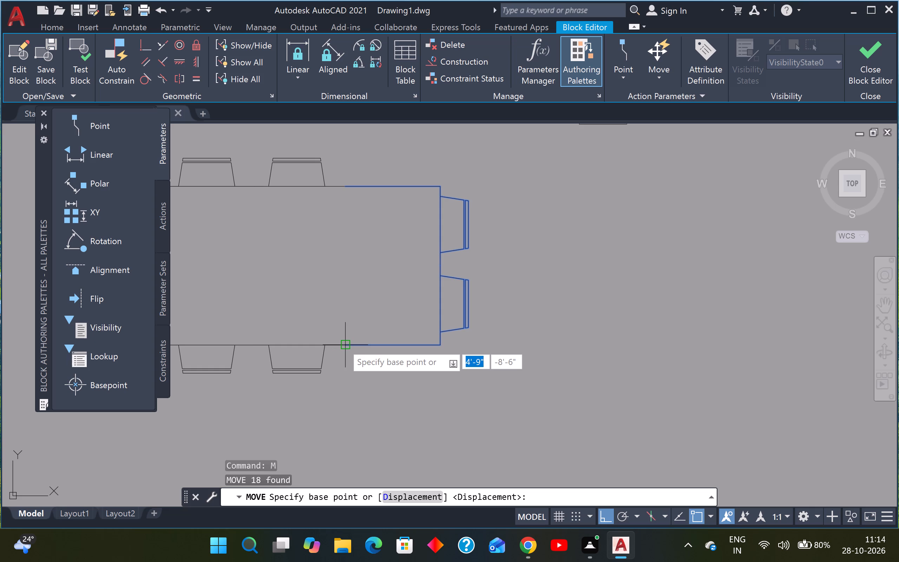
{"action": "left_click", "coordinate": [342, 343]}
{"action": "middle_click_drag", "start_coordinate": [315, 344], "coordinate": [316, 344]}
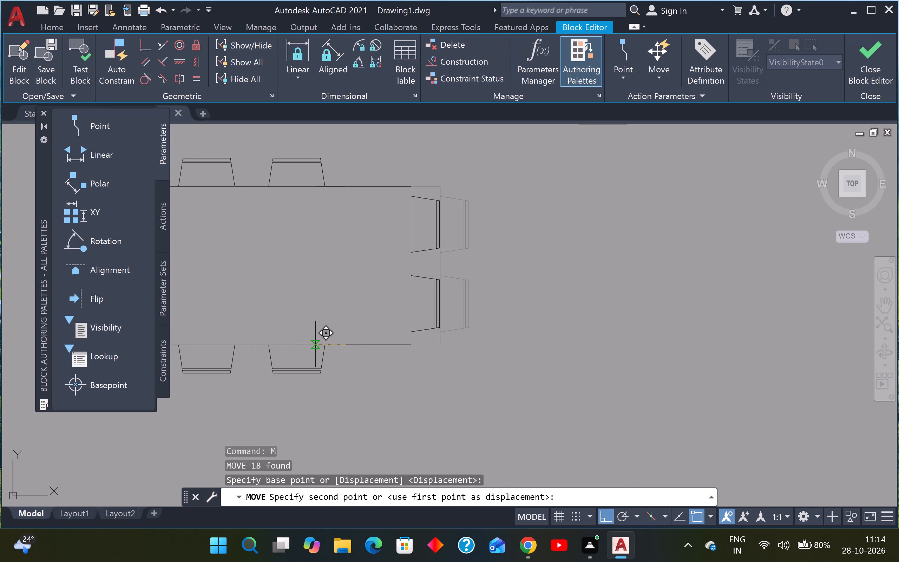
{"action": "middle_click_drag", "start_coordinate": [316, 344], "coordinate": [452, 346]}
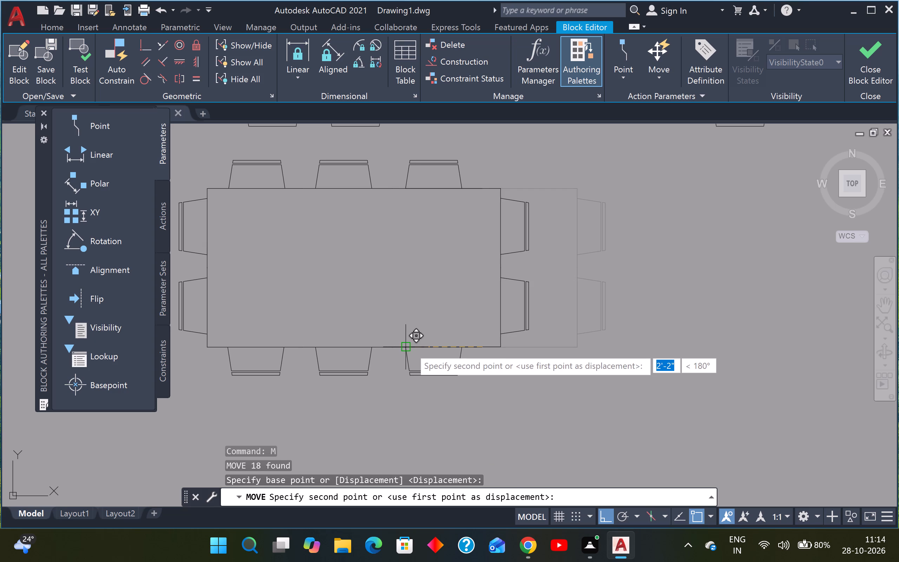
{"action": "left_click", "coordinate": [409, 347]}
{"action": "key", "text": "Escape"}
{"action": "key", "text": "Escape"}
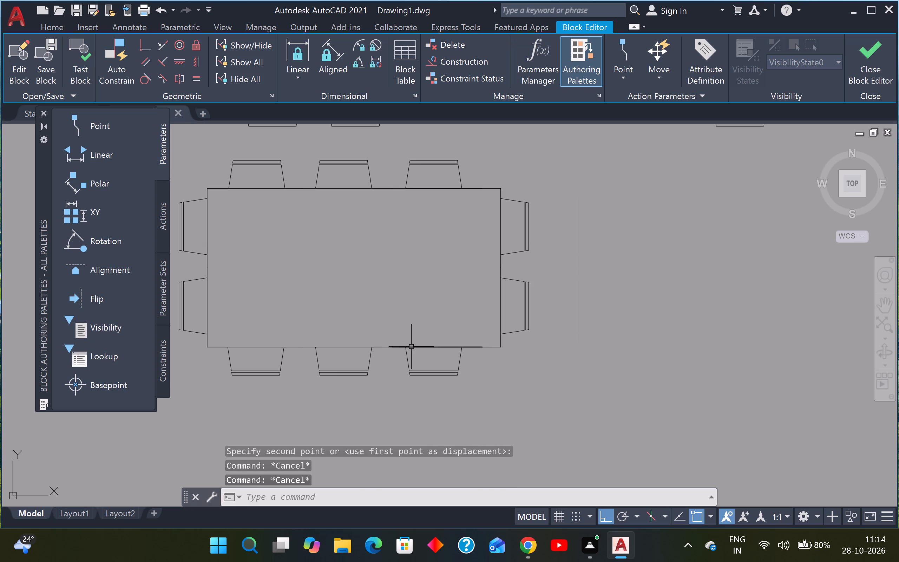
Trim the overlapping edge segments along the table's lower edge at and beside the third chair.
{"action": "key", "text": "t"}
{"action": "key", "text": "r"}
{"action": "key", "text": "space"}
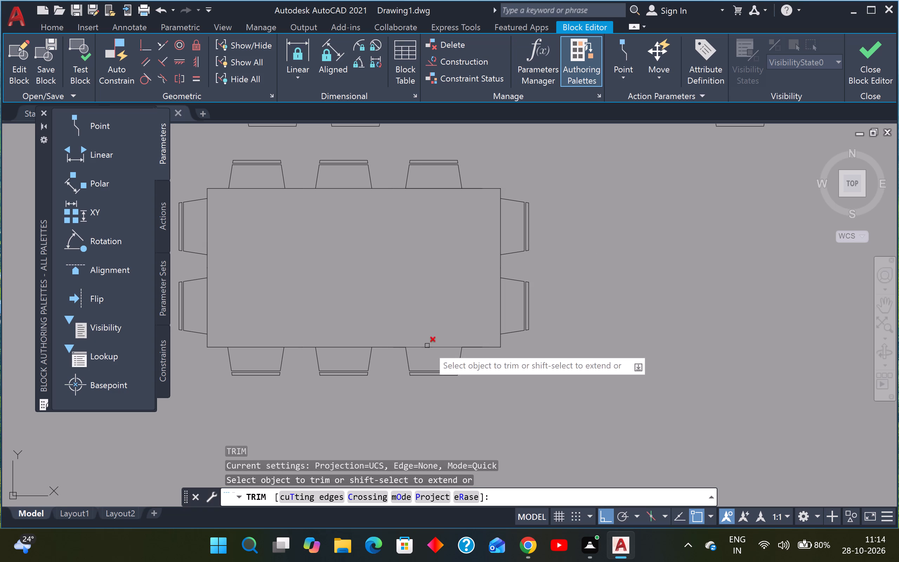
{"action": "left_click", "coordinate": [436, 348]}
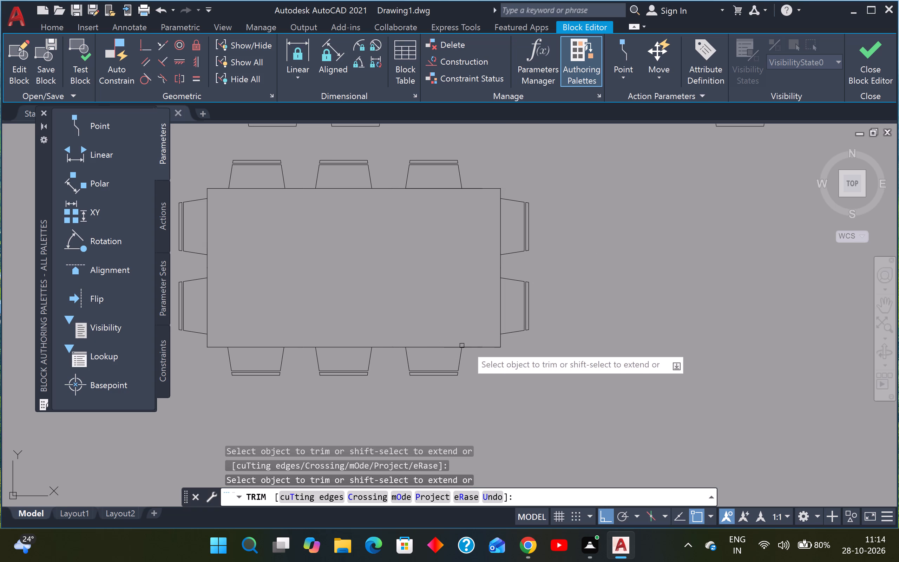
{"action": "left_click", "coordinate": [468, 349]}
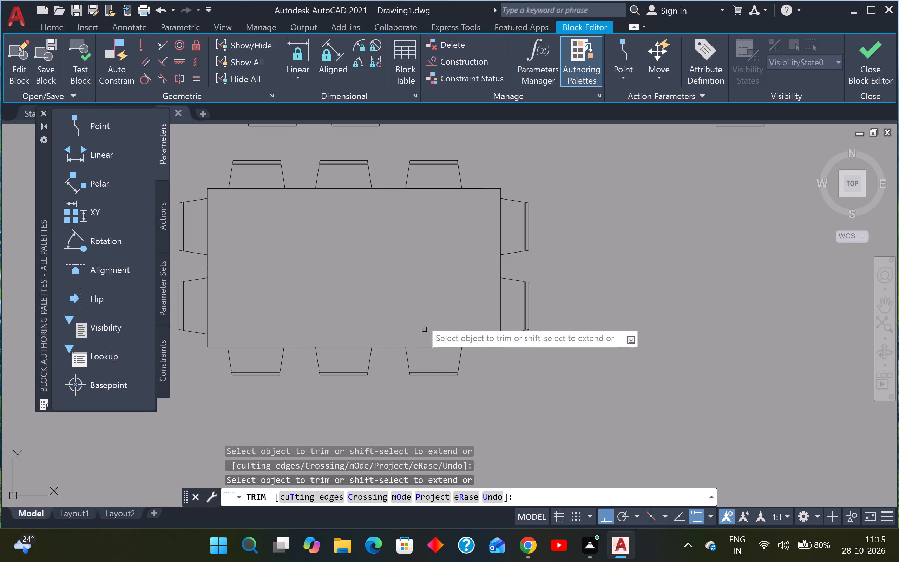
{"action": "scroll", "coordinate": [418, 312], "scroll_direction": "down", "scroll_amount": 1}
{"action": "middle_click_drag", "start_coordinate": [401, 306], "coordinate": [429, 293]}
{"action": "key", "text": "Escape"}
{"action": "key", "text": "Escape"}
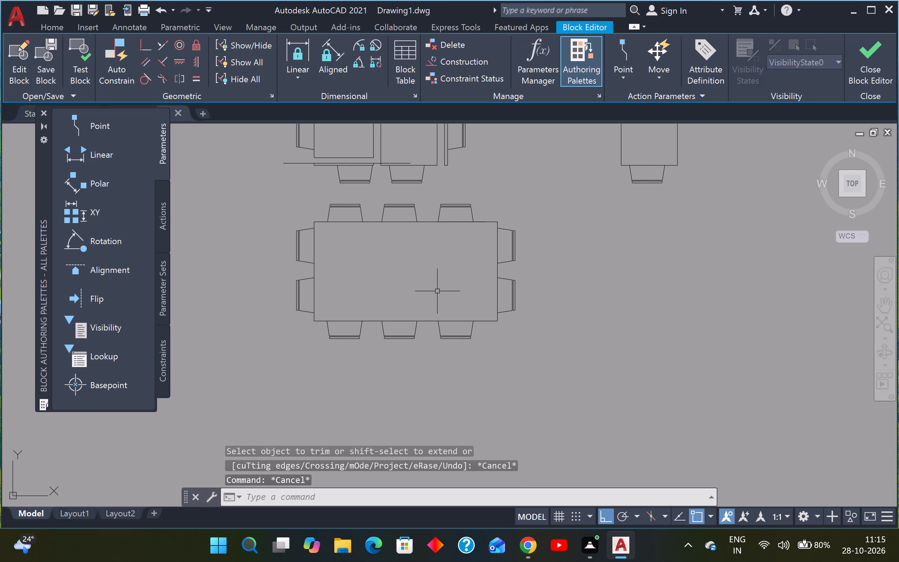
Close the Block Editor and save the changes to the dining set block.
{"action": "left_click", "coordinate": [868, 62]}
{"action": "left_click", "coordinate": [481, 242]}
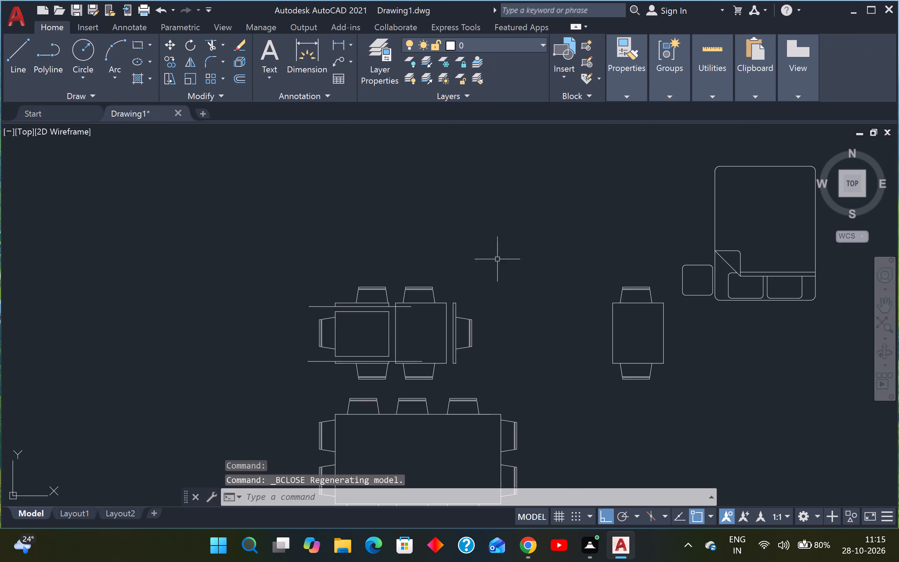
Open the dining set block in the Block Editor.
{"action": "scroll", "coordinate": [504, 288], "scroll_direction": "down", "scroll_amount": 2}
{"action": "scroll", "coordinate": [515, 364], "scroll_direction": "up", "scroll_amount": 2}
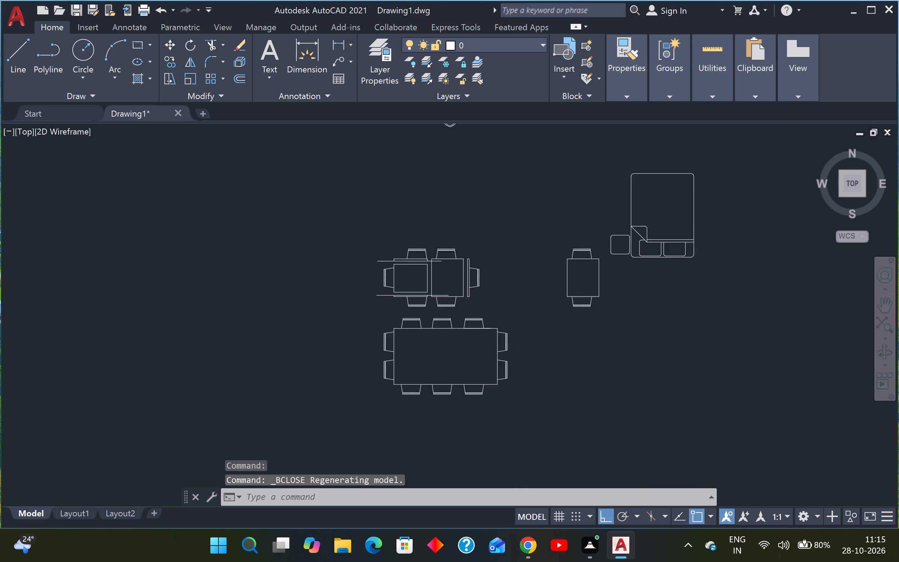
{"action": "left_click", "coordinate": [523, 264]}
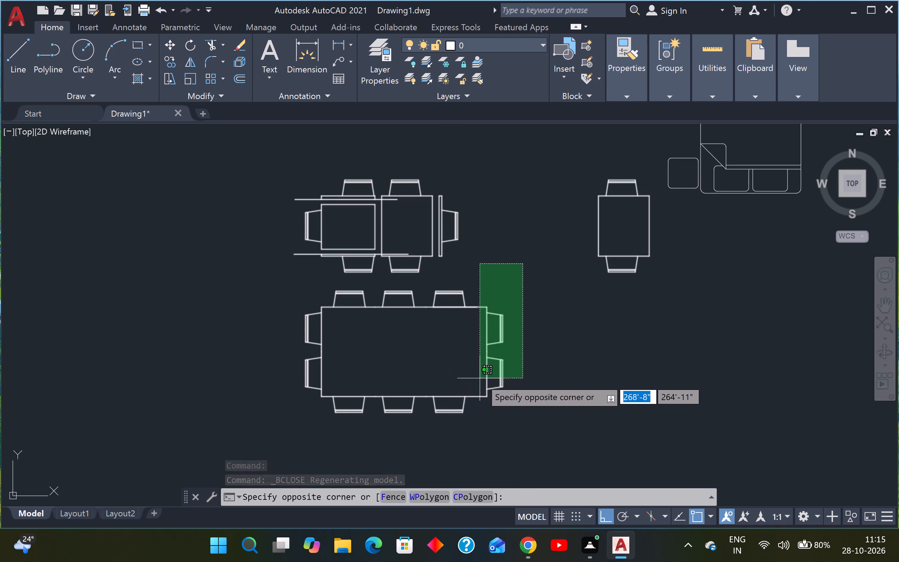
{"action": "key", "text": "Escape"}
{"action": "scroll", "coordinate": [500, 328], "scroll_direction": "down", "scroll_amount": 1}
{"action": "scroll", "coordinate": [528, 290], "scroll_direction": "down", "scroll_amount": 2}
{"action": "scroll", "coordinate": [500, 283], "scroll_direction": "up", "scroll_amount": 2}
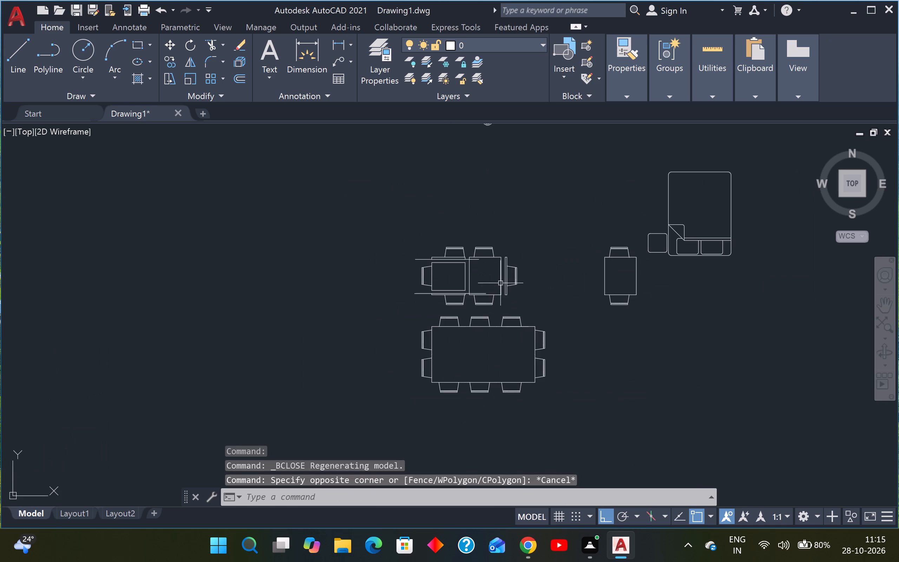
{"action": "left_click", "coordinate": [503, 282]}
{"action": "double_click", "coordinate": [503, 281]}
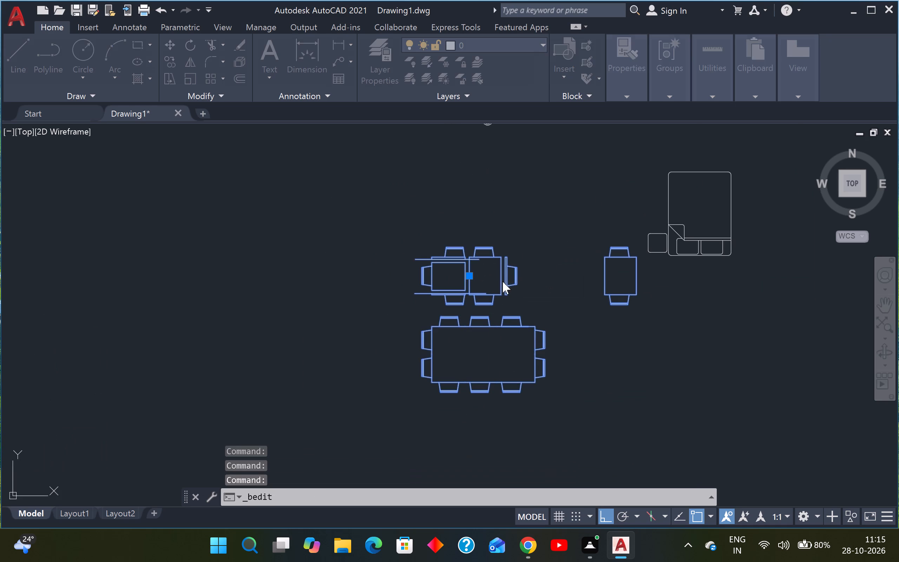
{"action": "left_click", "coordinate": [440, 365]}
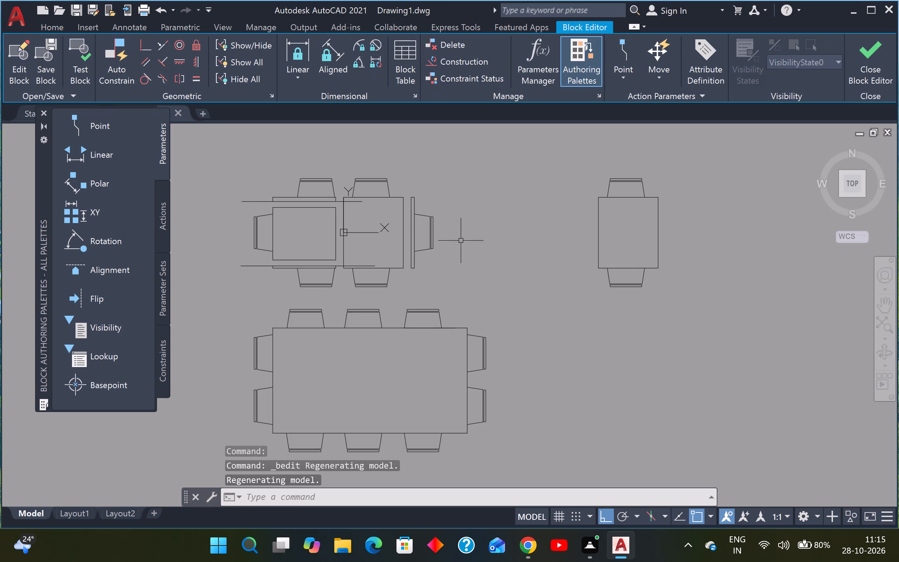
Erase the original smaller table assembly and the separate two-chair table section, keeping only the ten-chair table.
{"action": "left_click", "coordinate": [478, 153]}
{"action": "left_click", "coordinate": [239, 299]}
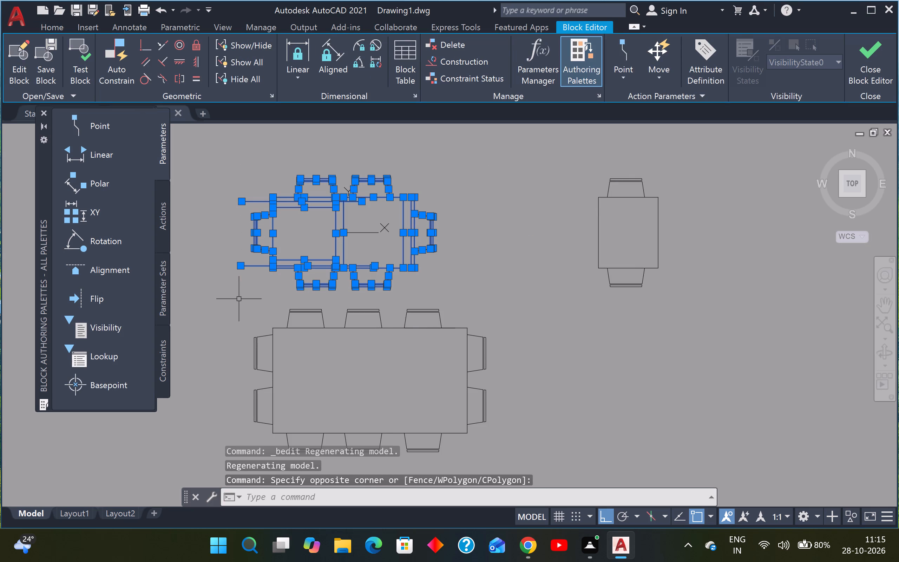
{"action": "key", "text": "Delete"}
{"action": "left_click_drag", "start_coordinate": [693, 154], "coordinate": [689, 159]}
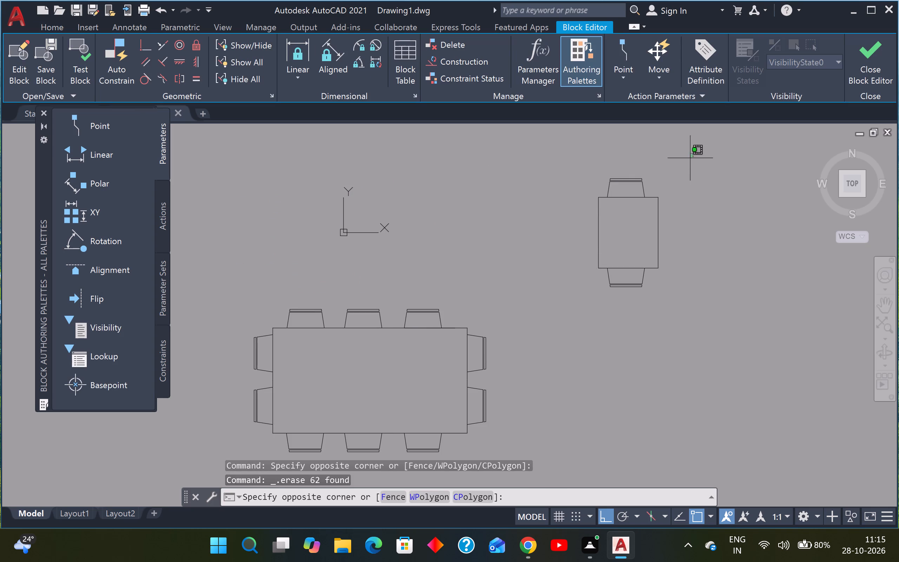
{"action": "left_click", "coordinate": [563, 361]}
{"action": "key", "text": "Delete"}
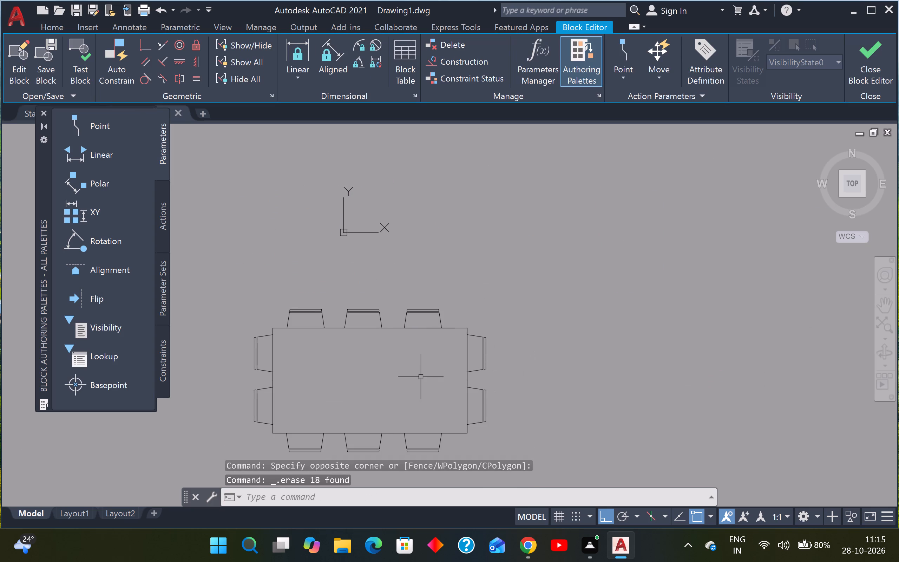
Fillet both outer backrest corners of the first upper chair with a 2-inch radius, joining the side lines to the back line.
{"action": "type", "text": "F"}
{"action": "key", "text": "space"}
{"action": "scroll", "coordinate": [273, 310], "scroll_direction": "up", "scroll_amount": 2}
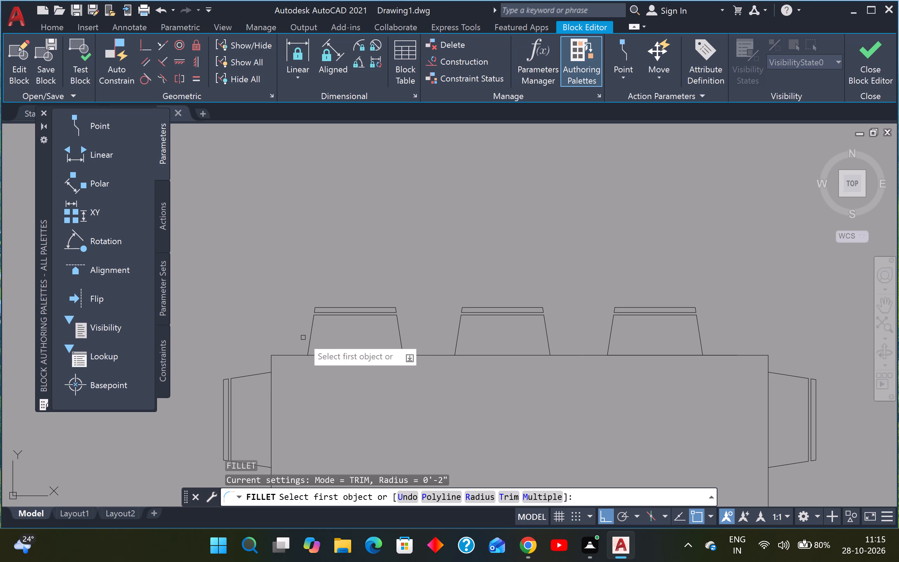
{"action": "left_click", "coordinate": [311, 333]}
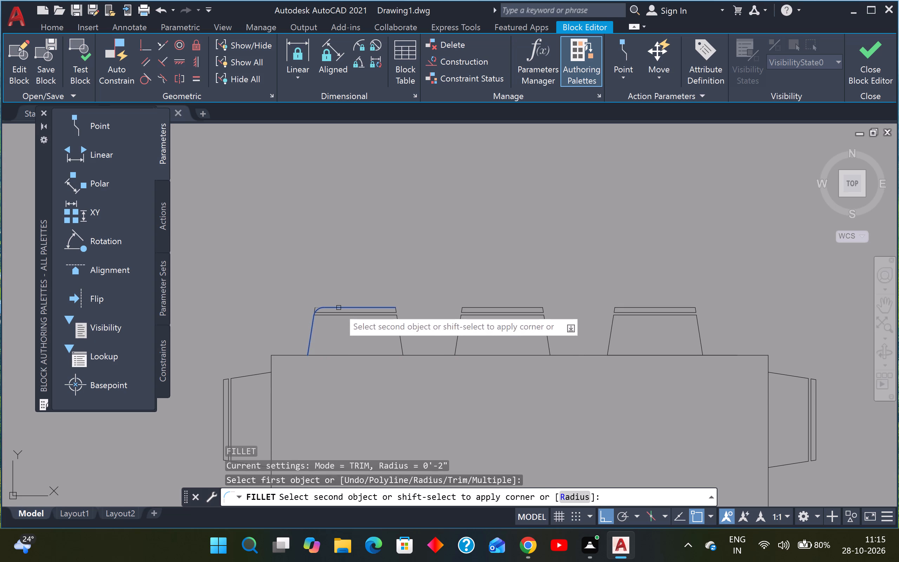
{"action": "left_click", "coordinate": [339, 307]}
{"action": "key", "text": "space"}
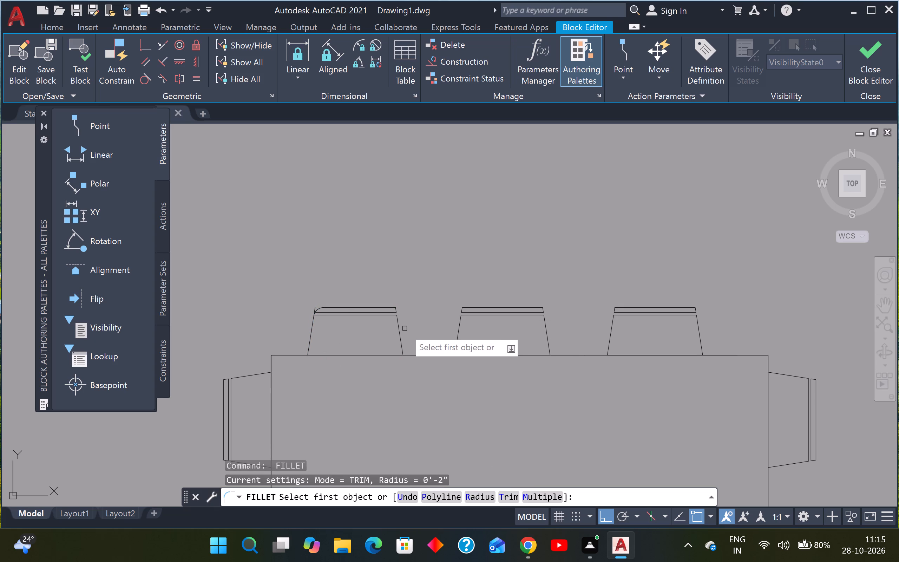
{"action": "left_click", "coordinate": [399, 329]}
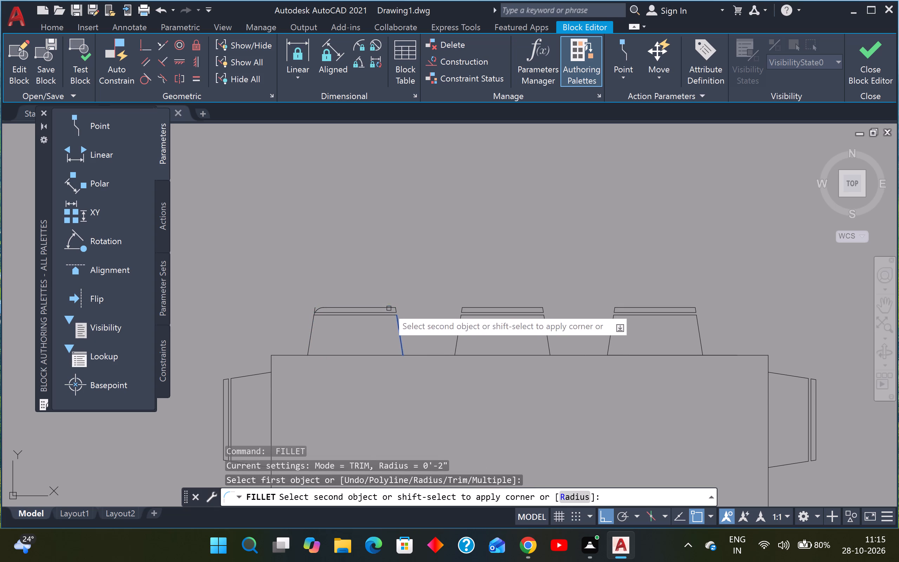
{"action": "left_click", "coordinate": [388, 306]}
Fillet both outer backrest corners of the middle upper chair with the 2-inch radius.
{"action": "scroll", "coordinate": [408, 316], "scroll_direction": "down", "scroll_amount": 1}
{"action": "scroll", "coordinate": [362, 359], "scroll_direction": "up", "scroll_amount": 2}
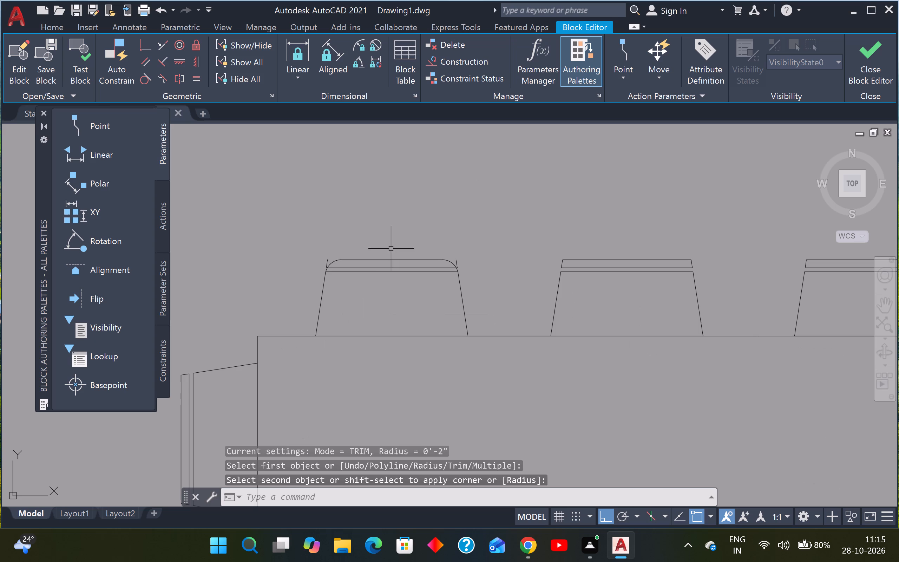
{"action": "key", "text": "space"}
{"action": "left_click", "coordinate": [558, 293]}
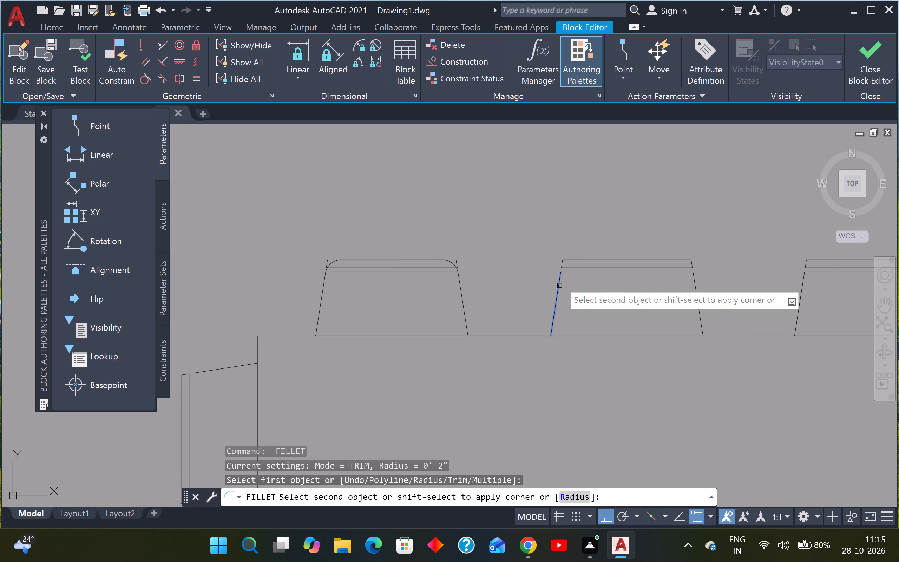
{"action": "left_click", "coordinate": [599, 260]}
{"action": "key", "text": "space"}
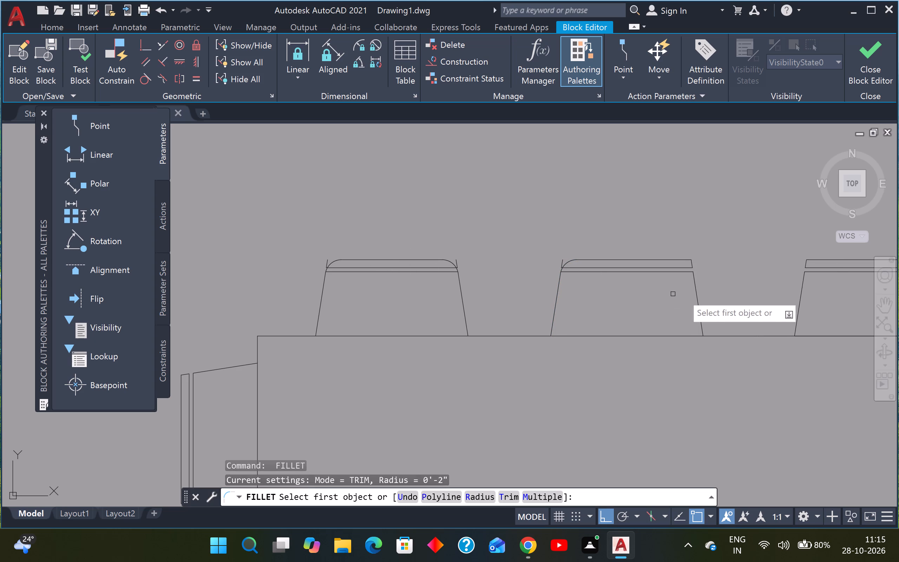
{"action": "left_click", "coordinate": [697, 290]}
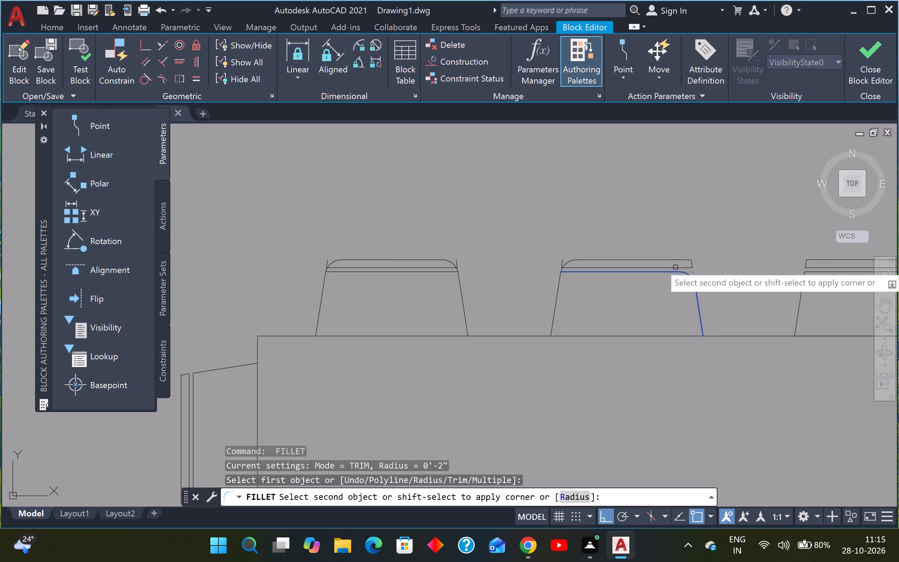
{"action": "left_click", "coordinate": [677, 258]}
Fillet both outer backrest corners of the third upper chair with the 2-inch radius.
{"action": "scroll", "coordinate": [676, 257], "scroll_direction": "down", "scroll_amount": 3}
{"action": "middle_click_drag", "start_coordinate": [687, 263], "coordinate": [498, 324]}
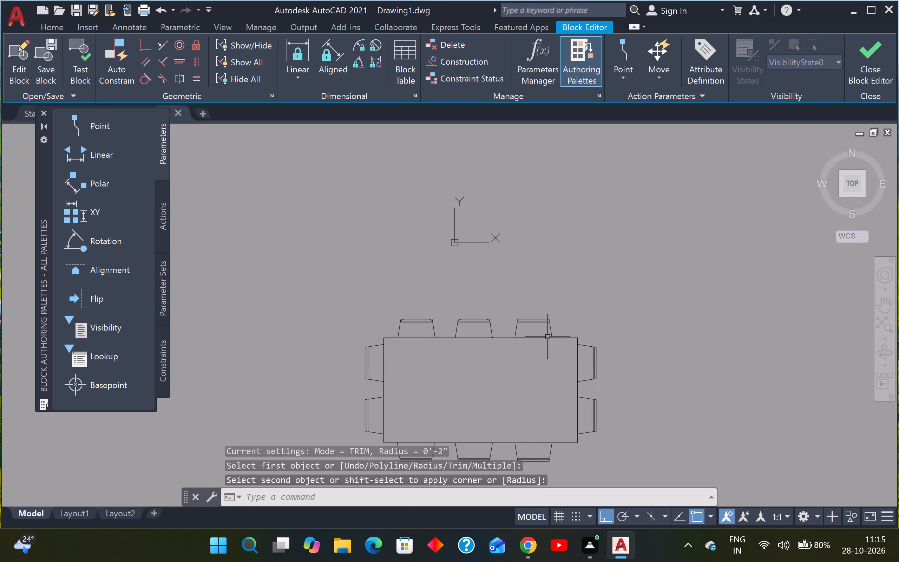
{"action": "scroll", "coordinate": [553, 338], "scroll_direction": "up", "scroll_amount": 2}
{"action": "key", "text": "space"}
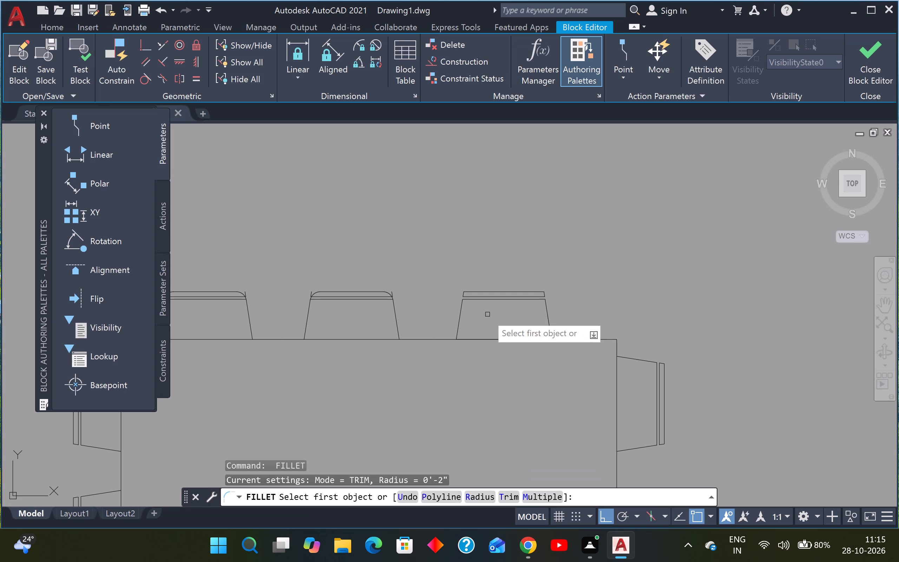
{"action": "left_click", "coordinate": [460, 315]}
{"action": "left_click", "coordinate": [494, 290]}
{"action": "key", "text": "space"}
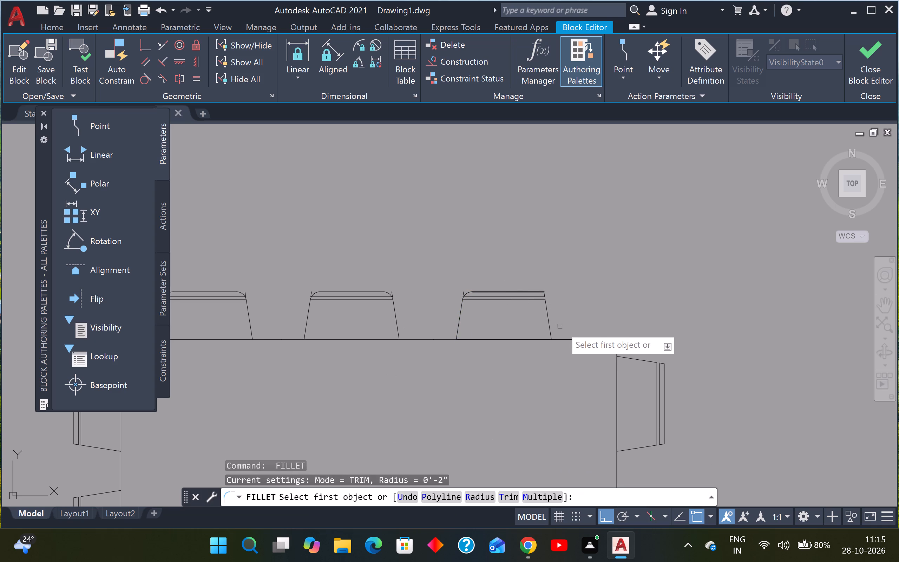
{"action": "left_click", "coordinate": [549, 321]}
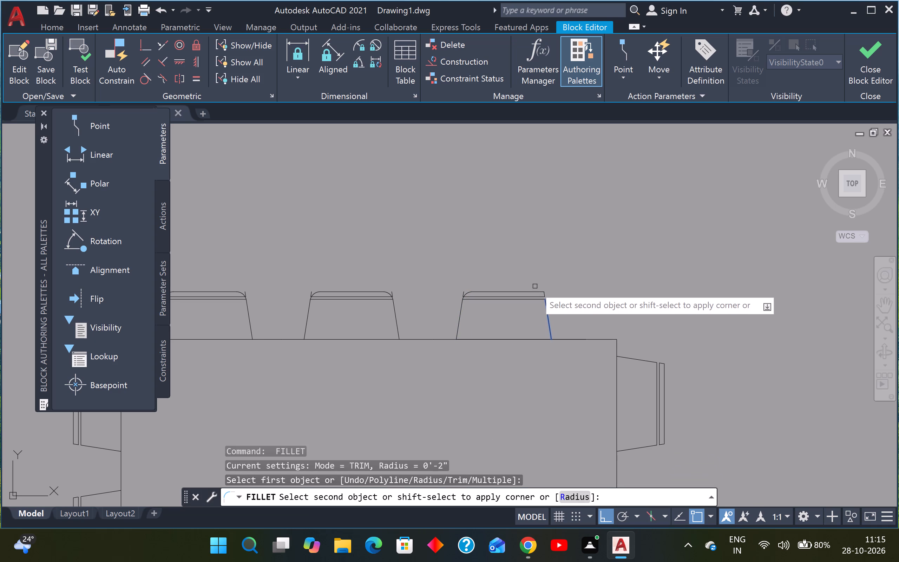
{"action": "left_click", "coordinate": [536, 292]}
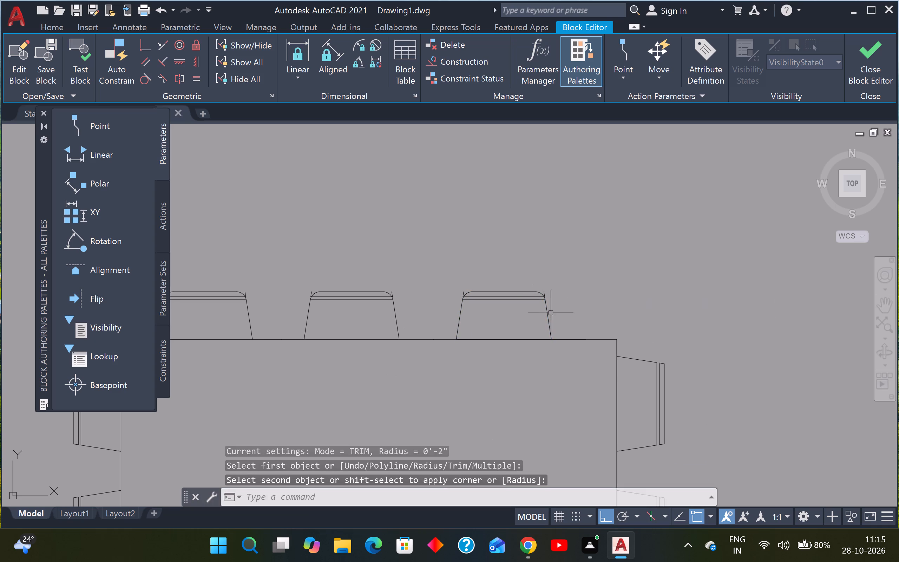
Fillet both outer backrest corners of the upper chair at the table's right end with the 2-inch radius.
{"action": "key", "text": "space"}
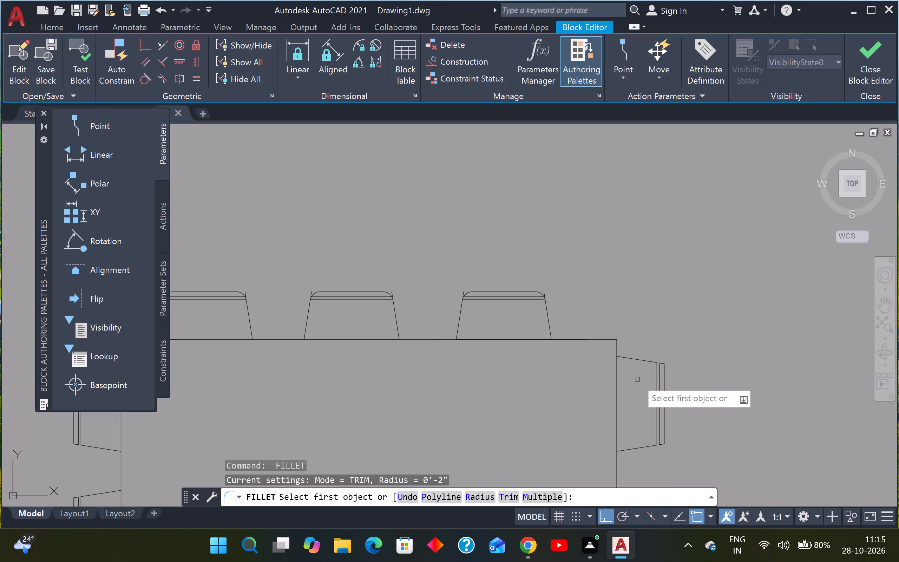
{"action": "scroll", "coordinate": [668, 372], "scroll_direction": "up", "scroll_amount": 2}
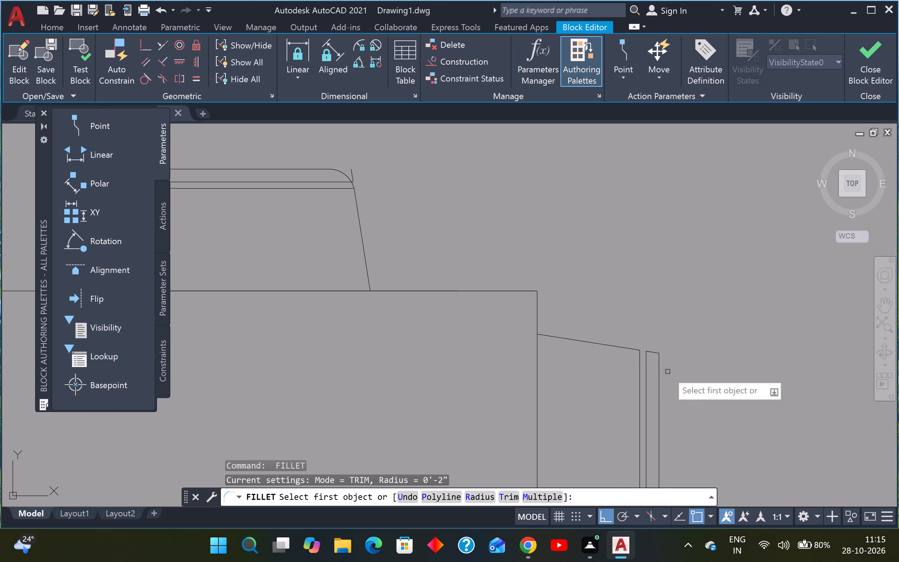
{"action": "left_click", "coordinate": [626, 349]}
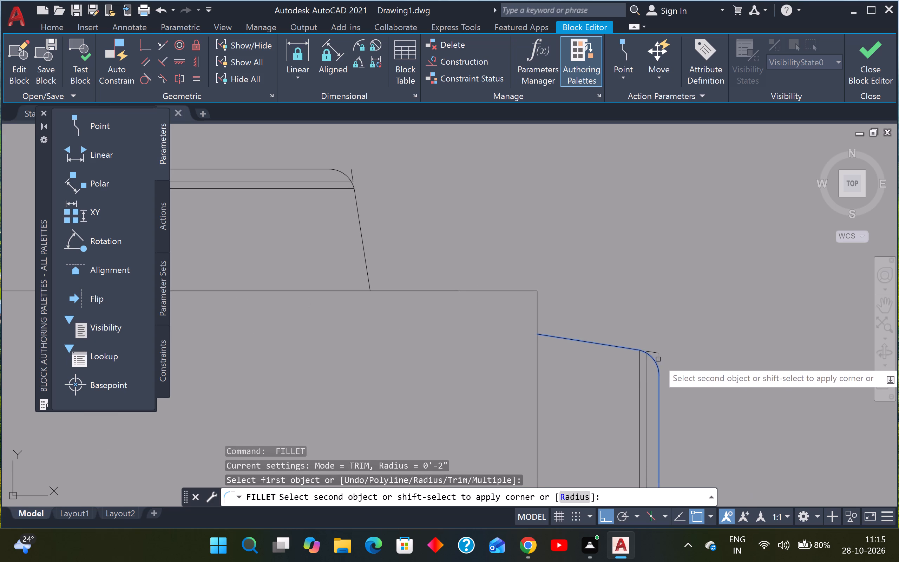
{"action": "left_click", "coordinate": [657, 360]}
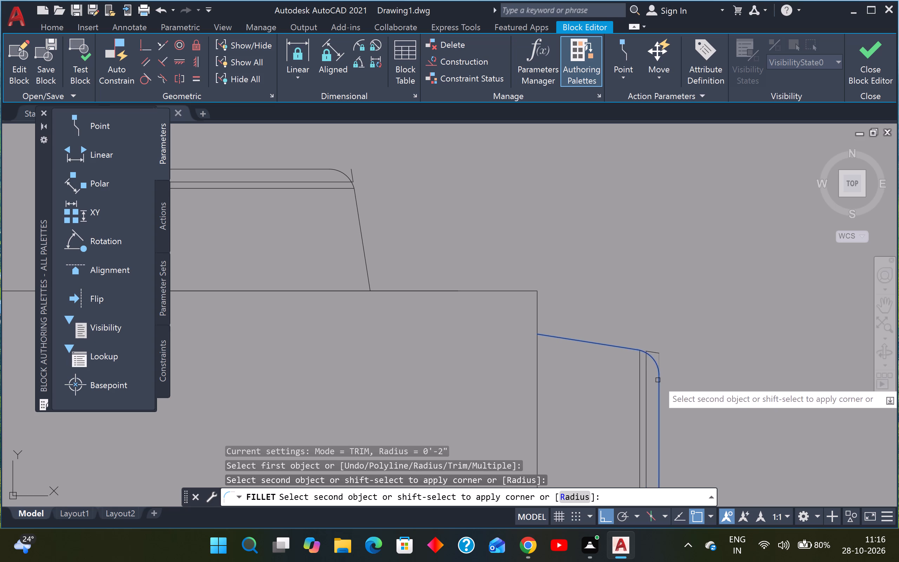
{"action": "left_click", "coordinate": [658, 380]}
{"action": "scroll", "coordinate": [658, 385], "scroll_direction": "down", "scroll_amount": 3}
{"action": "key", "text": "space"}
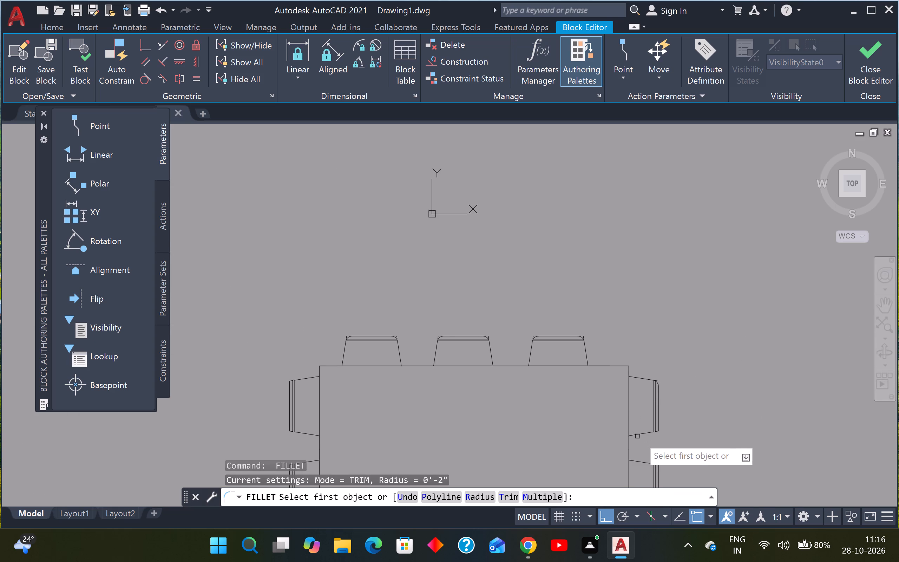
{"action": "scroll", "coordinate": [639, 437], "scroll_direction": "up", "scroll_amount": 3}
{"action": "left_click", "coordinate": [655, 427]}
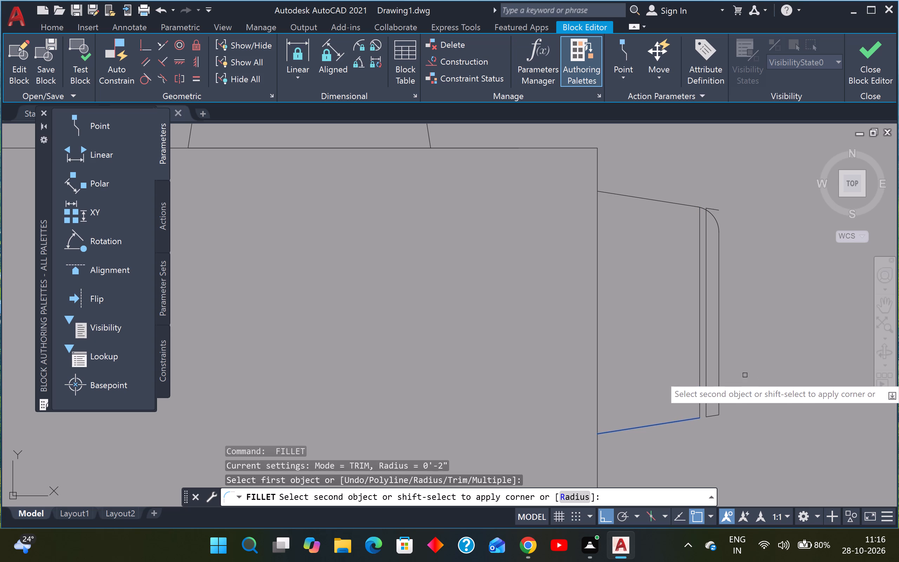
{"action": "left_click", "coordinate": [721, 373]}
Fillet both outer backrest corners of the lower chair at the table's right end with the 2-inch radius.
{"action": "scroll", "coordinate": [727, 370], "scroll_direction": "down", "scroll_amount": 4}
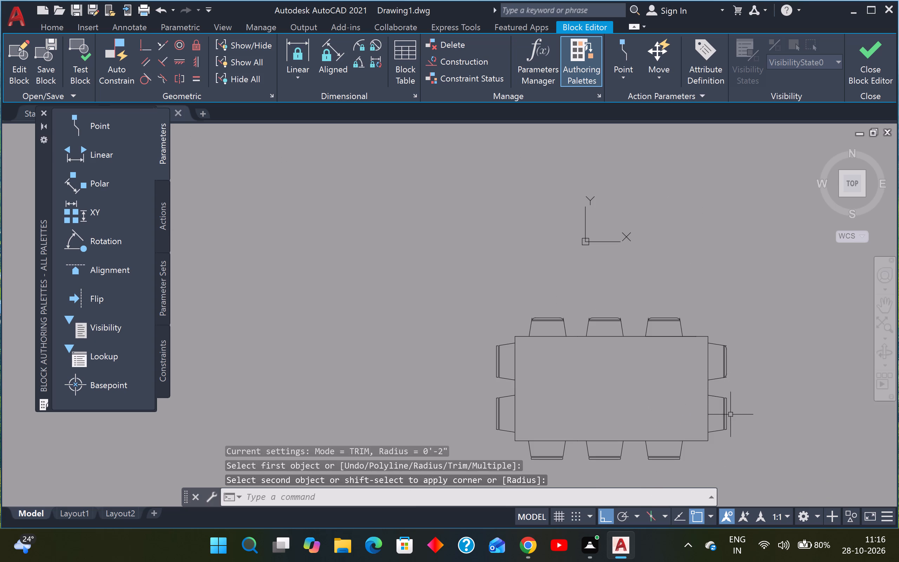
{"action": "key", "text": "space"}
{"action": "scroll", "coordinate": [723, 395], "scroll_direction": "up", "scroll_amount": 2}
{"action": "left_click", "coordinate": [717, 399]}
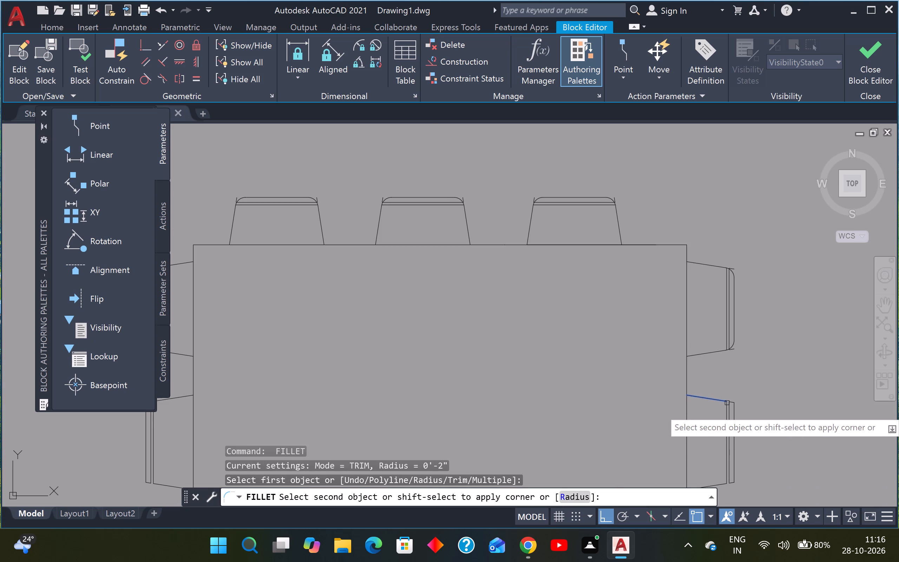
{"action": "left_click", "coordinate": [734, 417]}
{"action": "key", "text": "space"}
{"action": "scroll", "coordinate": [732, 447], "scroll_direction": "down", "scroll_amount": 2}
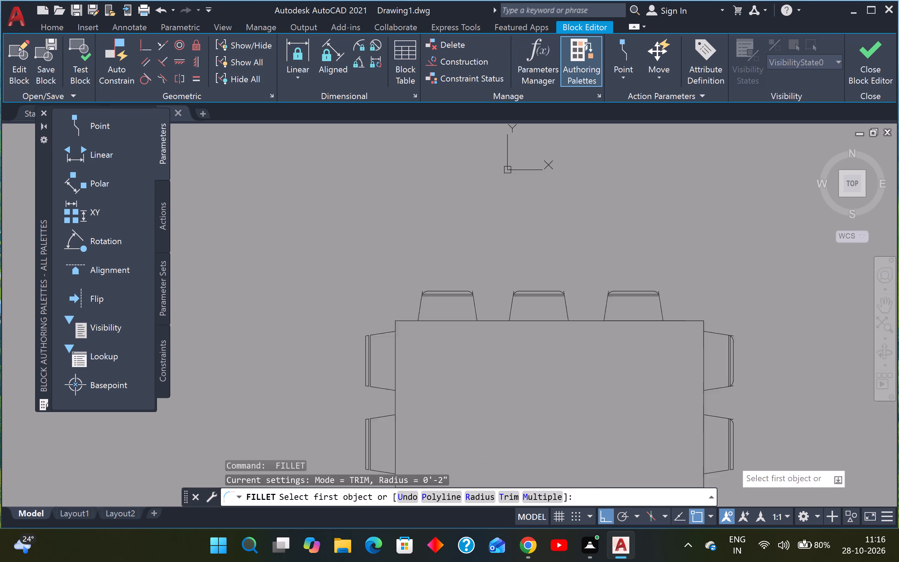
{"action": "scroll", "coordinate": [720, 464], "scroll_direction": "up", "scroll_amount": 2}
{"action": "left_click_drag", "start_coordinate": [729, 467], "coordinate": [731, 464]}
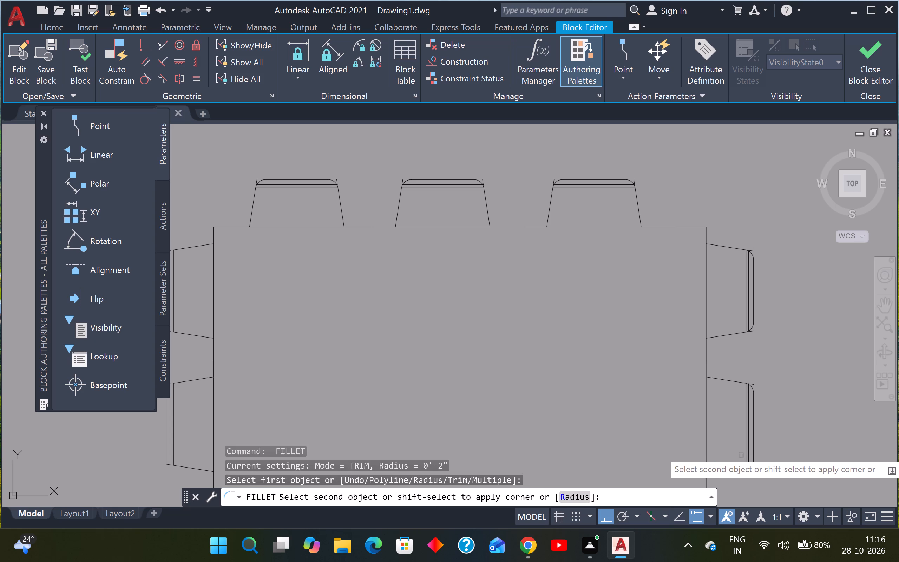
{"action": "left_click", "coordinate": [753, 439]}
Fillet both outer backrest corners of the rightmost chair on the table's lower side with the 2-inch radius.
{"action": "scroll", "coordinate": [755, 419], "scroll_direction": "down", "scroll_amount": 4}
{"action": "scroll", "coordinate": [734, 459], "scroll_direction": "up", "scroll_amount": 2}
{"action": "key", "text": "space"}
{"action": "scroll", "coordinate": [741, 406], "scroll_direction": "up", "scroll_amount": 3}
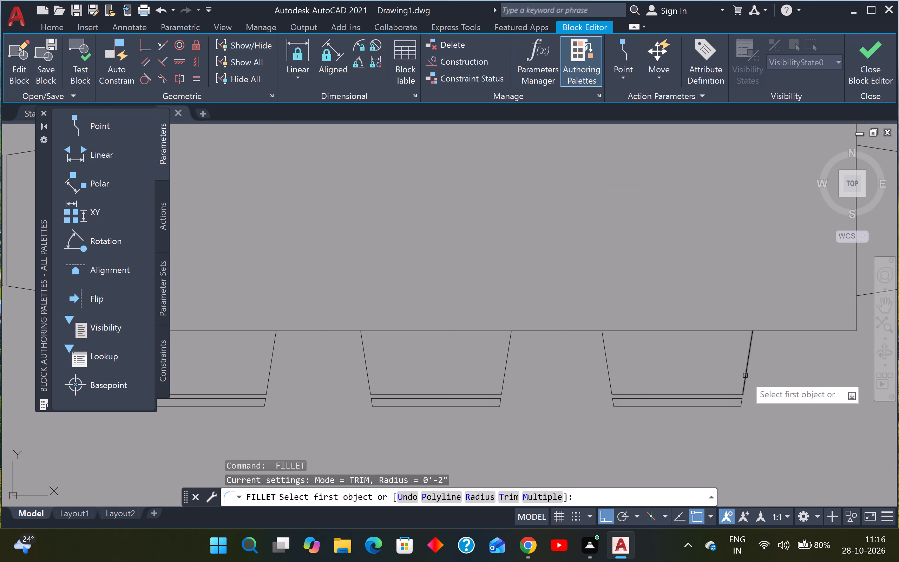
{"action": "left_click", "coordinate": [745, 375]}
{"action": "left_click", "coordinate": [718, 407]}
{"action": "key", "text": "space"}
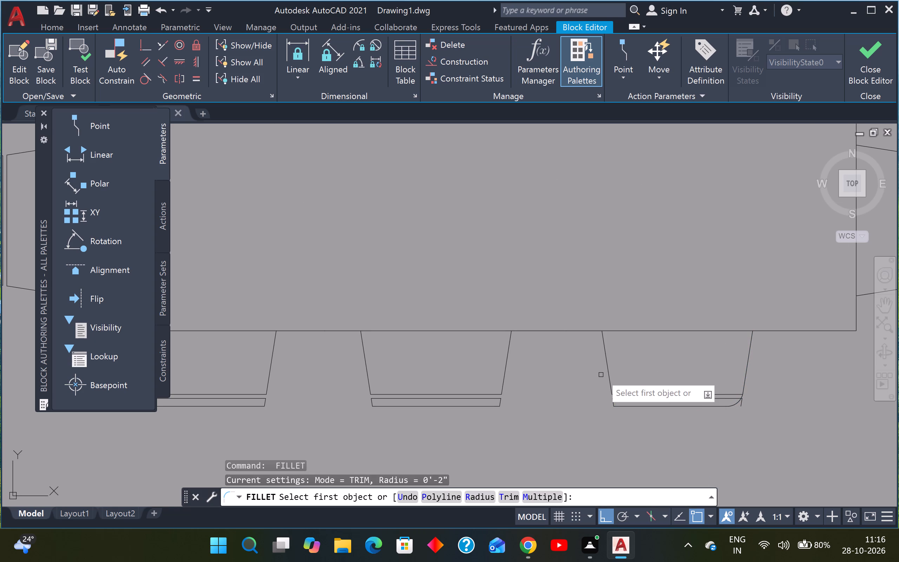
{"action": "left_click", "coordinate": [609, 373]}
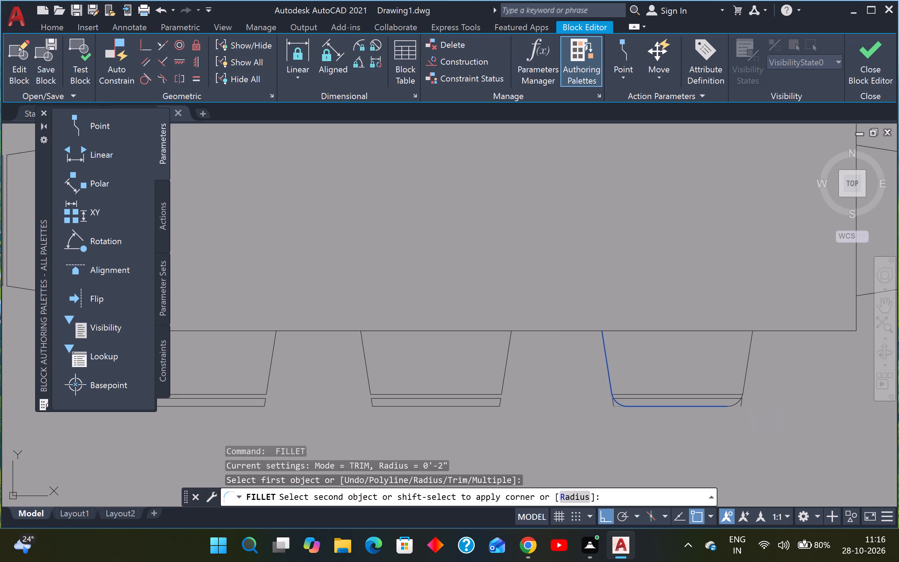
{"action": "left_click", "coordinate": [634, 405]}
Fillet both outer backrest corners of the middle chair on the table's lower side with the 2-inch radius.
{"action": "key", "text": "space"}
{"action": "left_click", "coordinate": [506, 371]}
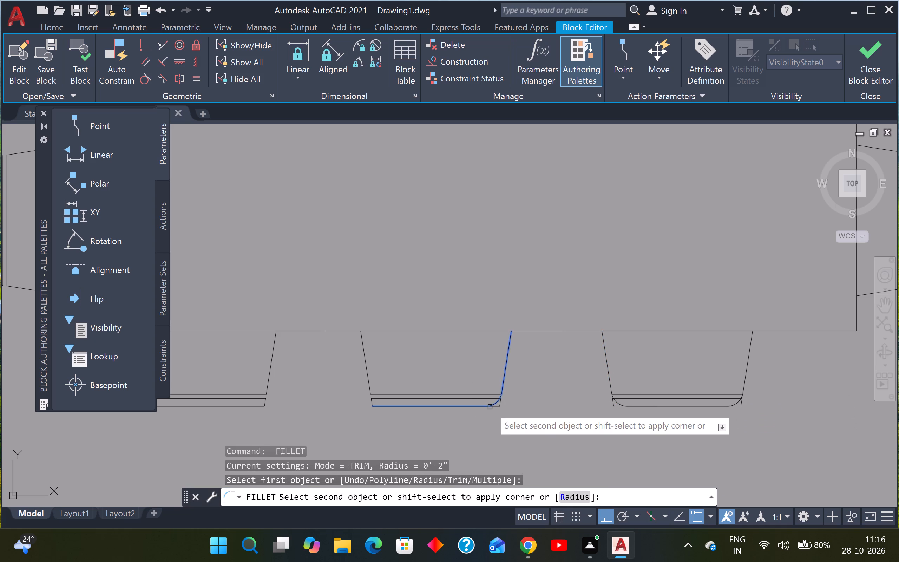
{"action": "left_click_drag", "start_coordinate": [490, 407], "coordinate": [486, 407]}
{"action": "key", "text": "space"}
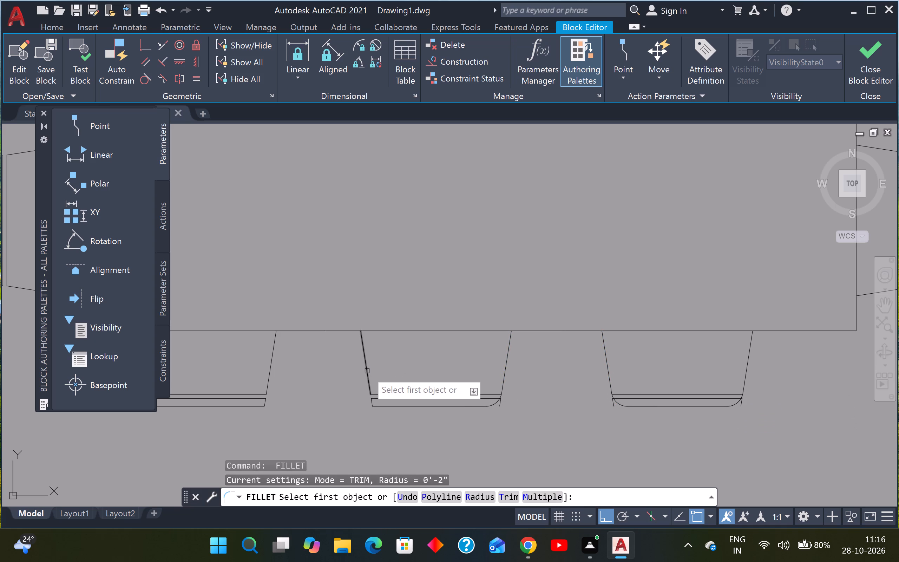
{"action": "left_click", "coordinate": [367, 371]}
{"action": "left_click", "coordinate": [401, 407]}
Fillet both outer backrest corners of the leftmost chair on the table's lower side with the 2-inch radius.
{"action": "scroll", "coordinate": [404, 405], "scroll_direction": "down", "scroll_amount": 3}
{"action": "middle_click_drag", "start_coordinate": [396, 409], "coordinate": [541, 392]}
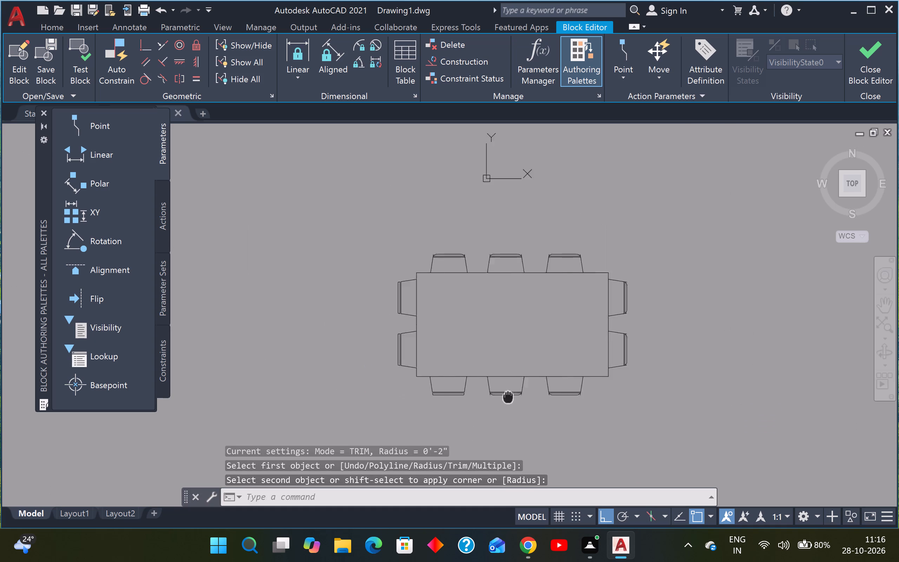
{"action": "middle_click_drag", "start_coordinate": [541, 392], "coordinate": [560, 389]}
{"action": "scroll", "coordinate": [553, 384], "scroll_direction": "down", "scroll_amount": 1}
{"action": "scroll", "coordinate": [547, 381], "scroll_direction": "up", "scroll_amount": 3}
{"action": "key", "text": "space"}
{"action": "left_click", "coordinate": [523, 383]}
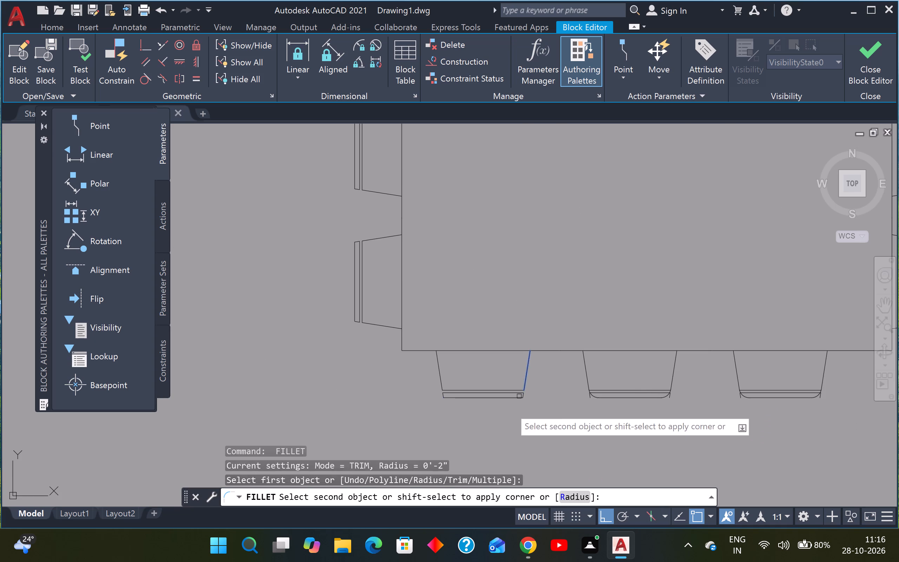
{"action": "left_click", "coordinate": [510, 396]}
{"action": "key", "text": "space"}
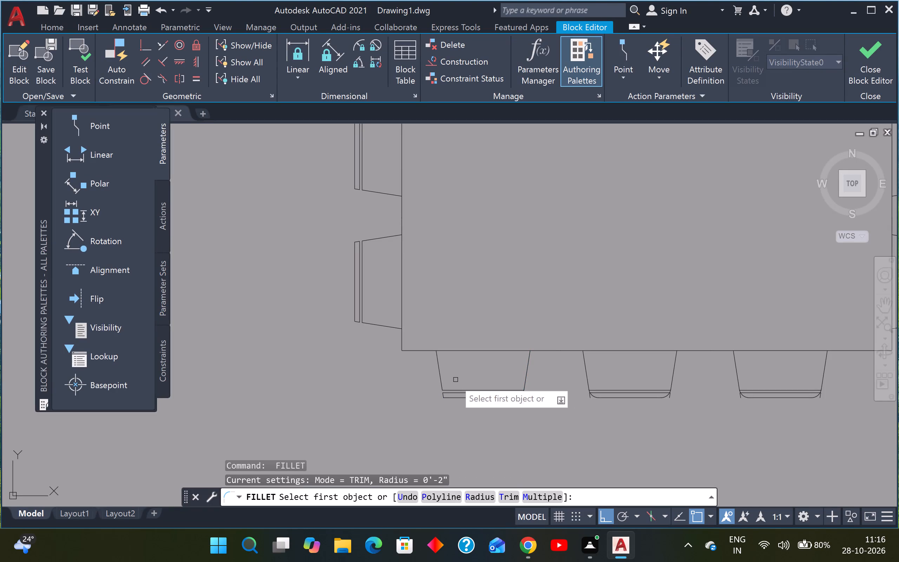
{"action": "left_click", "coordinate": [441, 377]}
{"action": "left_click", "coordinate": [460, 399]}
Fillet both outer backrest corners of the lower chair at the table's left end with the 2-inch radius.
{"action": "scroll", "coordinate": [460, 399], "scroll_direction": "down", "scroll_amount": 3}
{"action": "middle_click_drag", "start_coordinate": [453, 398], "coordinate": [508, 394]}
{"action": "scroll", "coordinate": [487, 366], "scroll_direction": "up", "scroll_amount": 3}
{"action": "key", "text": "space"}
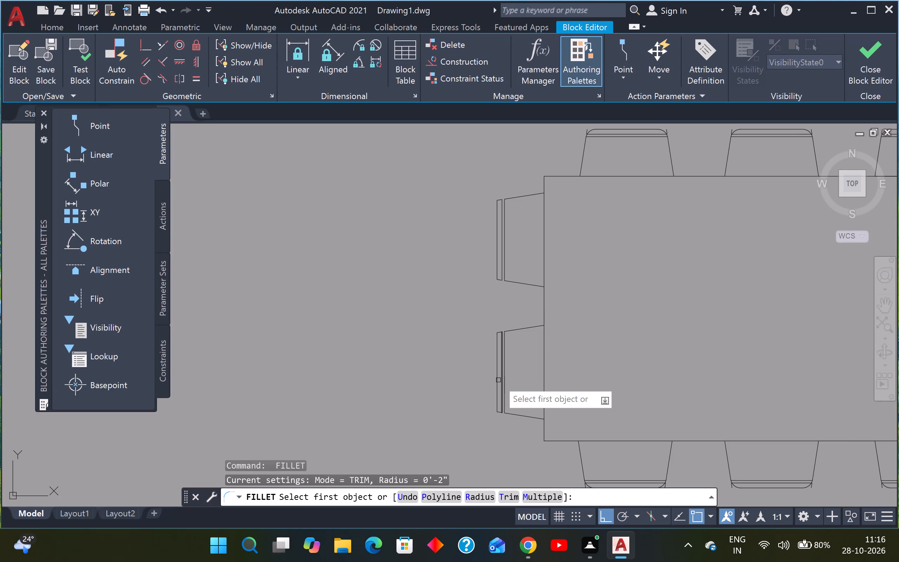
{"action": "left_click", "coordinate": [496, 380]}
{"action": "left_click", "coordinate": [519, 415]}
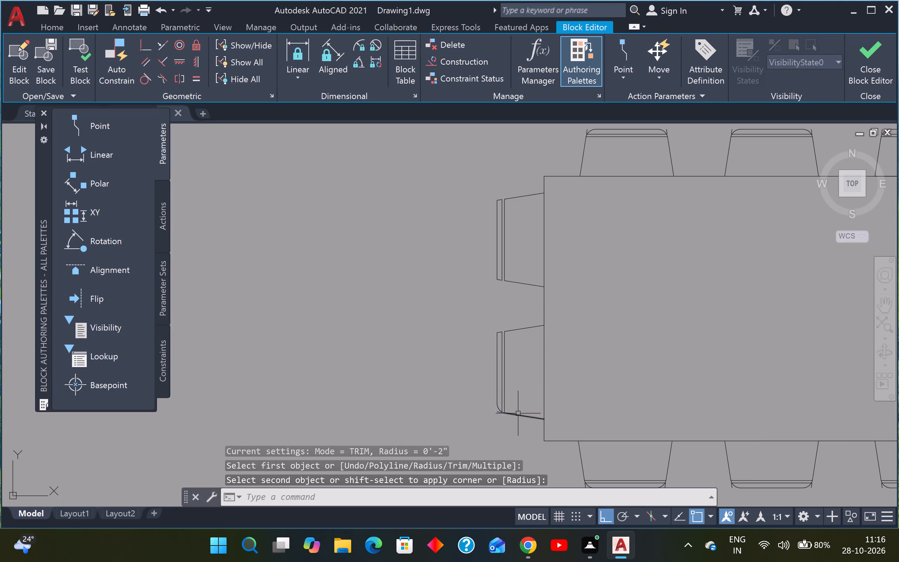
{"action": "key", "text": "space"}
{"action": "left_click", "coordinate": [496, 349]}
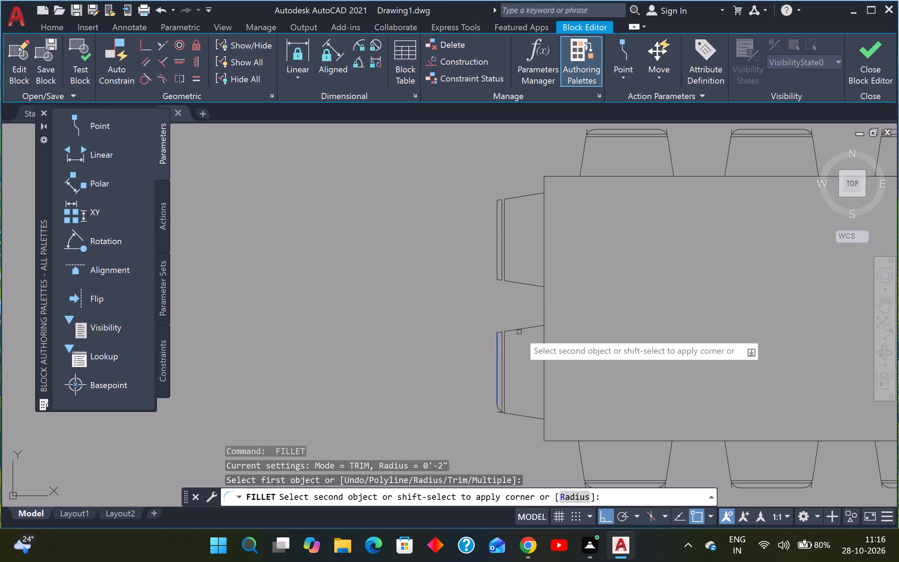
{"action": "left_click", "coordinate": [520, 329]}
Fillet both outer backrest corners of the upper chair at the table's left end with the 2-inch radius.
{"action": "scroll", "coordinate": [520, 329], "scroll_direction": "down", "scroll_amount": 2}
{"action": "middle_click_drag", "start_coordinate": [513, 323], "coordinate": [491, 366]}
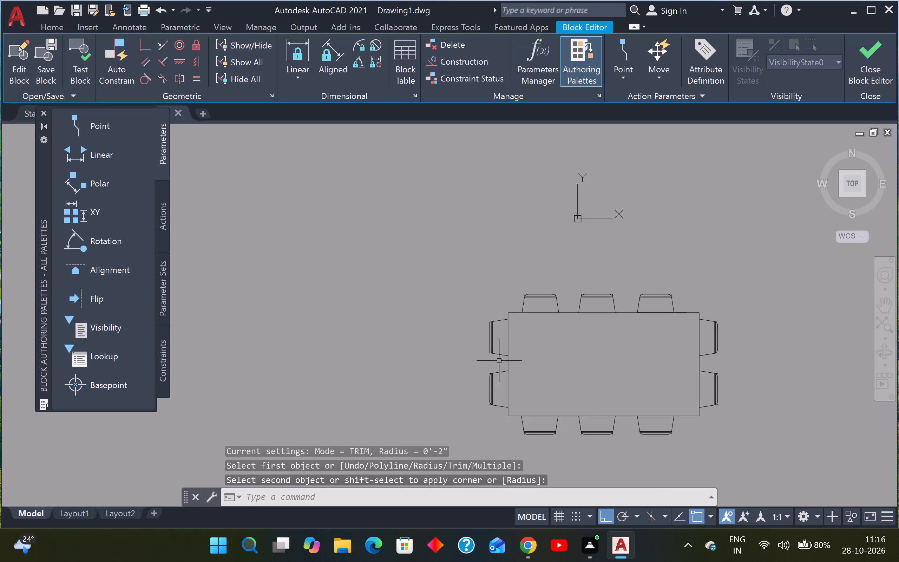
{"action": "scroll", "coordinate": [504, 352], "scroll_direction": "up", "scroll_amount": 2}
{"action": "key", "text": "space"}
{"action": "left_click", "coordinate": [466, 288]}
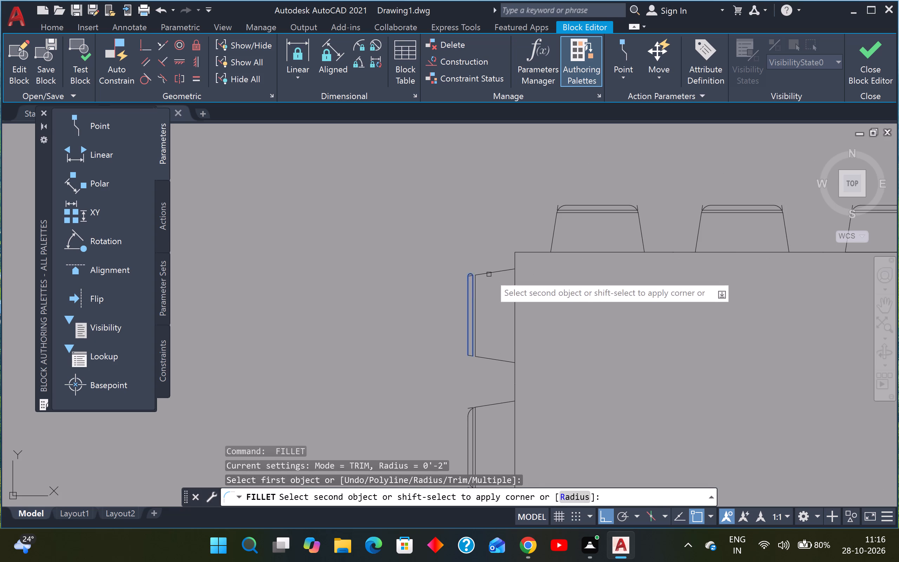
{"action": "left_click", "coordinate": [491, 272]}
{"action": "key", "text": "space"}
{"action": "left_click", "coordinate": [467, 331]}
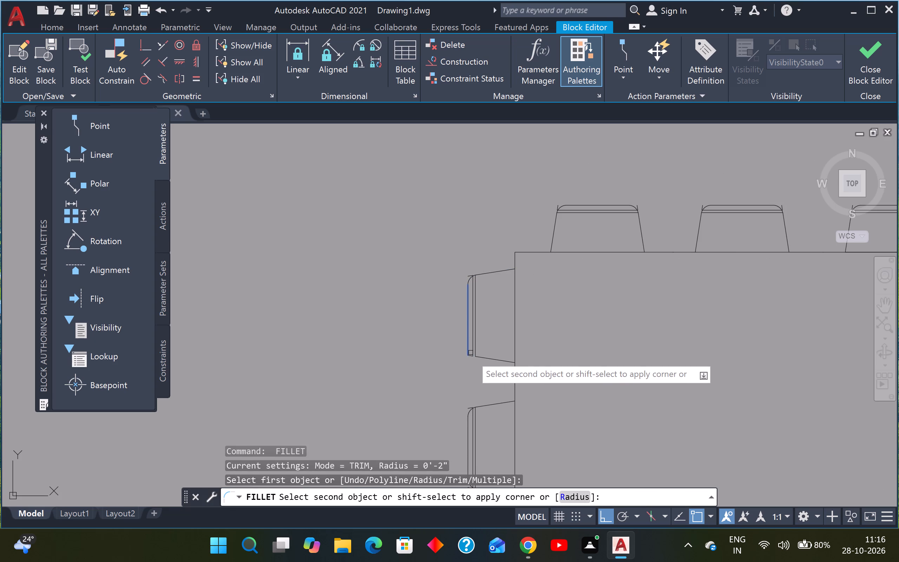
{"action": "left_click", "coordinate": [483, 357]}
Trim the inner backrest line and the stubs outside the upper rounded corner of the upper chair at the table's left end.
{"action": "scroll", "coordinate": [490, 347], "scroll_direction": "down", "scroll_amount": 2}
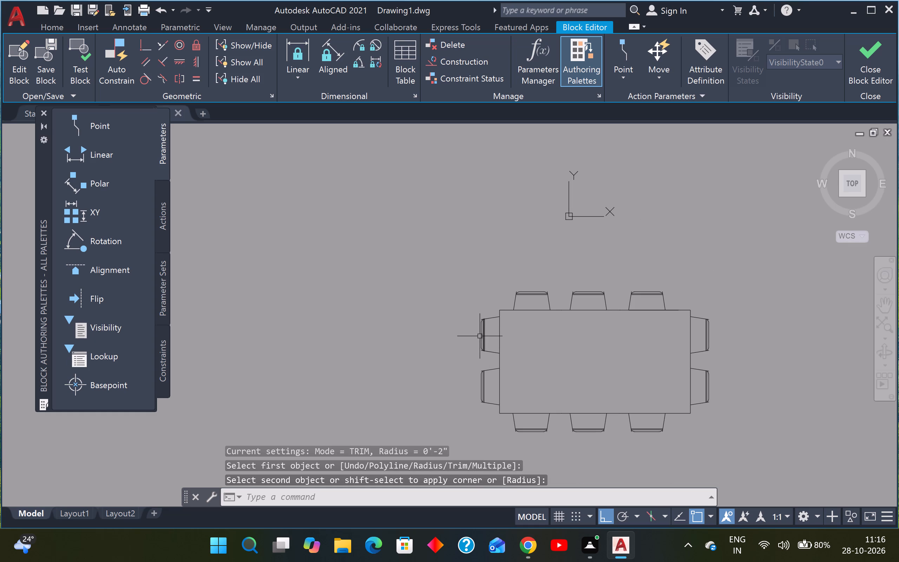
{"action": "key", "text": "t"}
{"action": "type", "text": "R"}
{"action": "key", "text": "space"}
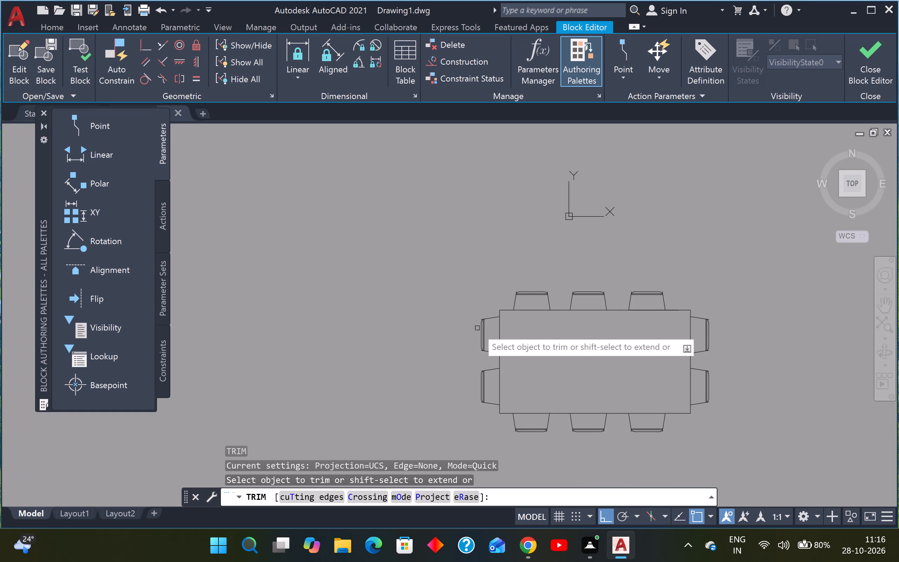
{"action": "scroll", "coordinate": [477, 328], "scroll_direction": "up", "scroll_amount": 4}
{"action": "scroll", "coordinate": [523, 316], "scroll_direction": "up", "scroll_amount": 2}
{"action": "left_click", "coordinate": [521, 301]}
{"action": "left_click", "coordinate": [517, 301]}
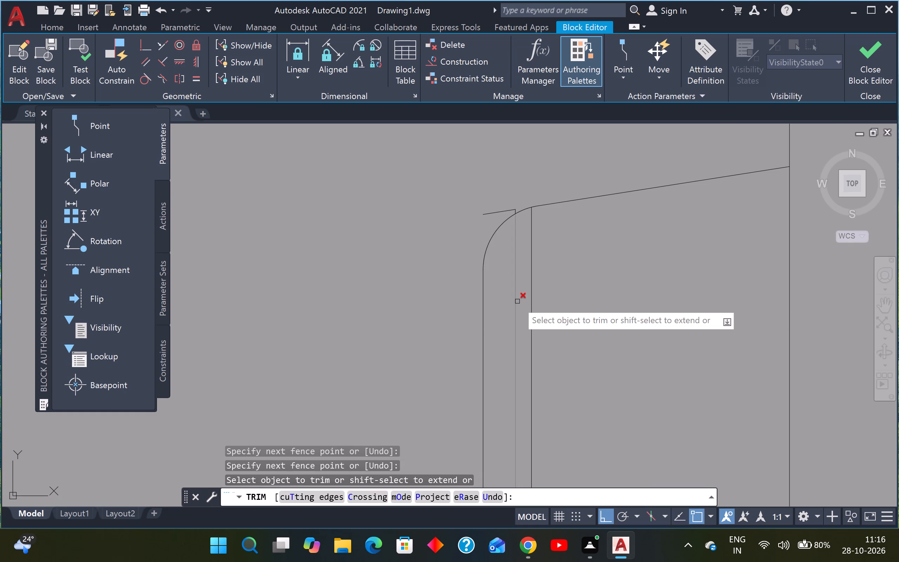
{"action": "left_click", "coordinate": [517, 298]}
{"action": "scroll", "coordinate": [526, 208], "scroll_direction": "up", "scroll_amount": 5}
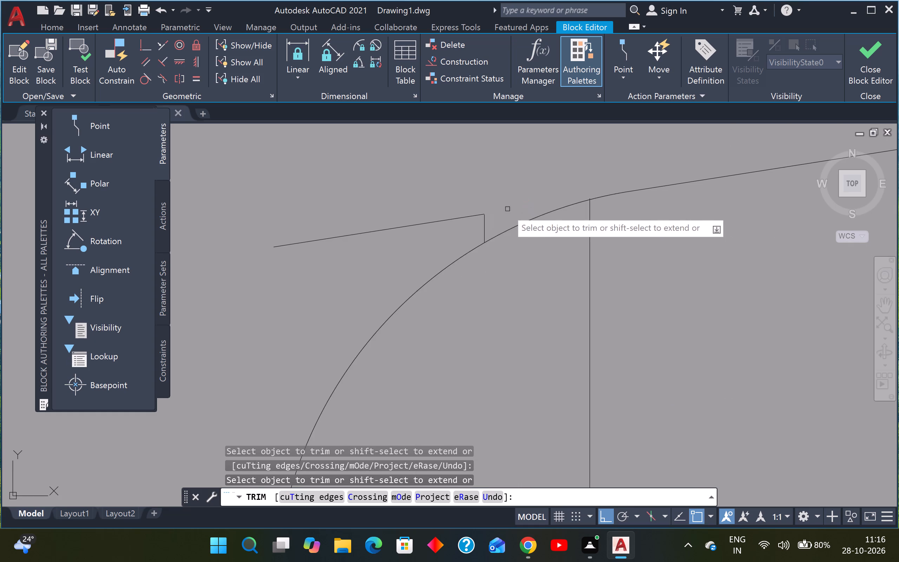
{"action": "left_click_drag", "start_coordinate": [448, 208], "coordinate": [452, 210]}
{"action": "left_click", "coordinate": [478, 232]}
Trim the leftover stubs outside the lower rounded corner of the upper chair at the table's left end.
{"action": "scroll", "coordinate": [478, 232], "scroll_direction": "down", "scroll_amount": 7}
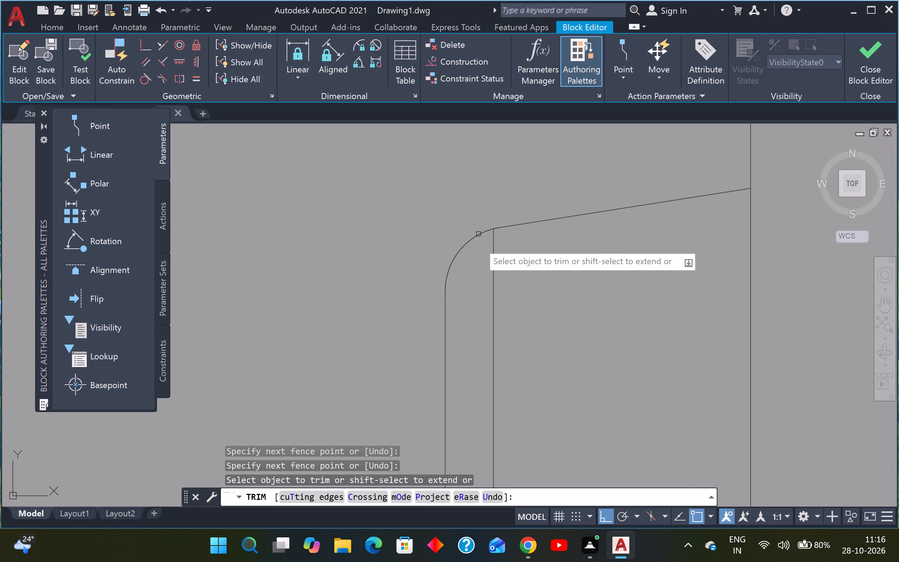
{"action": "scroll", "coordinate": [479, 244], "scroll_direction": "down", "scroll_amount": 1}
{"action": "scroll", "coordinate": [479, 305], "scroll_direction": "down", "scroll_amount": 1}
{"action": "scroll", "coordinate": [476, 347], "scroll_direction": "up", "scroll_amount": 6}
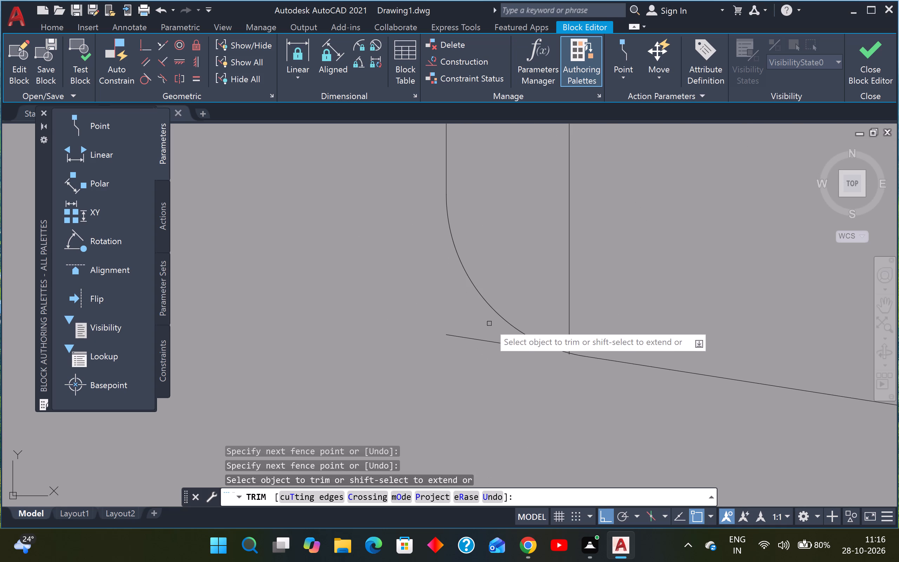
{"action": "left_click_drag", "start_coordinate": [489, 323], "coordinate": [483, 332]}
{"action": "left_click", "coordinate": [450, 377]}
{"action": "left_click", "coordinate": [488, 336]}
Trim the left corner stubs and the inner backrest line of the leftmost chair on the table's upper side.
{"action": "scroll", "coordinate": [488, 335], "scroll_direction": "down", "scroll_amount": 6}
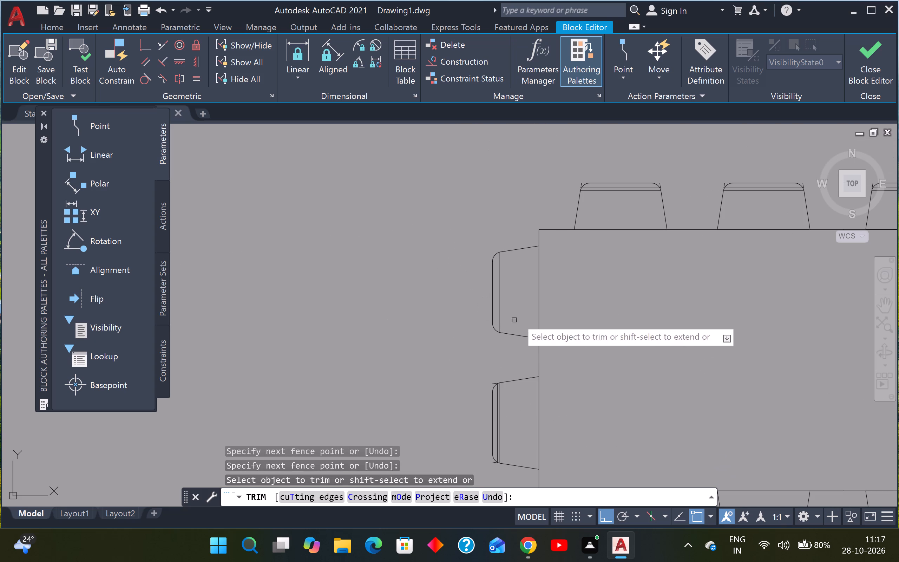
{"action": "scroll", "coordinate": [570, 183], "scroll_direction": "up", "scroll_amount": 2}
{"action": "scroll", "coordinate": [602, 197], "scroll_direction": "up", "scroll_amount": 7}
{"action": "left_click", "coordinate": [580, 139]}
{"action": "left_click", "coordinate": [603, 183]}
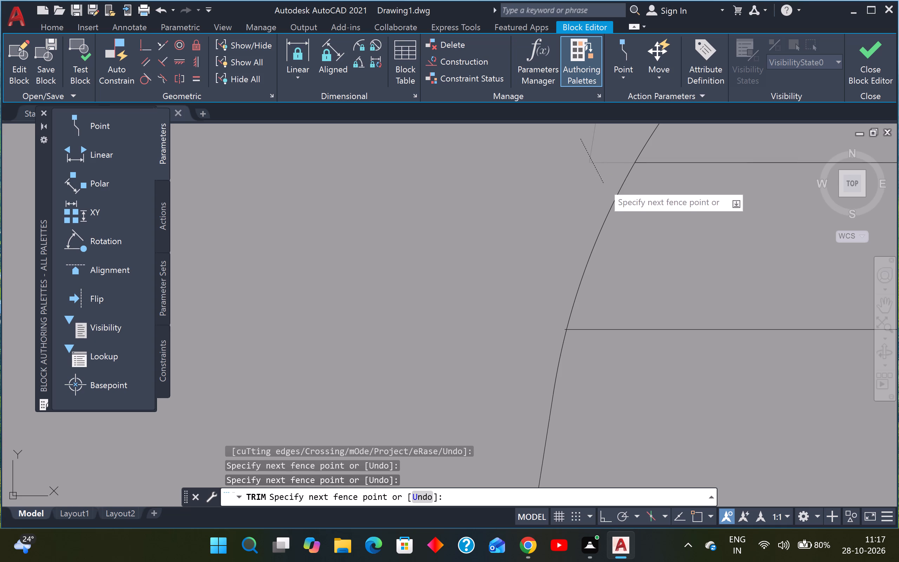
{"action": "scroll", "coordinate": [611, 182], "scroll_direction": "down", "scroll_amount": 3}
{"action": "left_click_drag", "start_coordinate": [687, 166], "coordinate": [683, 167]}
{"action": "left_click", "coordinate": [658, 195]}
Trim the leftover stub outside the right rounded corner of the leftmost chair on the table's upper side.
{"action": "scroll", "coordinate": [664, 192], "scroll_direction": "down", "scroll_amount": 3}
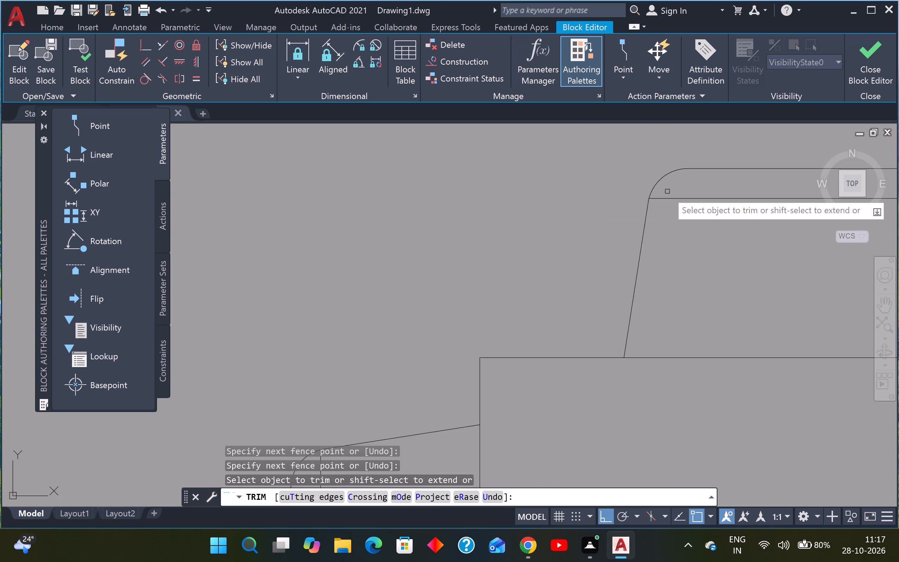
{"action": "scroll", "coordinate": [667, 191], "scroll_direction": "down", "scroll_amount": 2}
{"action": "scroll", "coordinate": [702, 193], "scroll_direction": "down", "scroll_amount": 3}
{"action": "scroll", "coordinate": [726, 195], "scroll_direction": "up", "scroll_amount": 5}
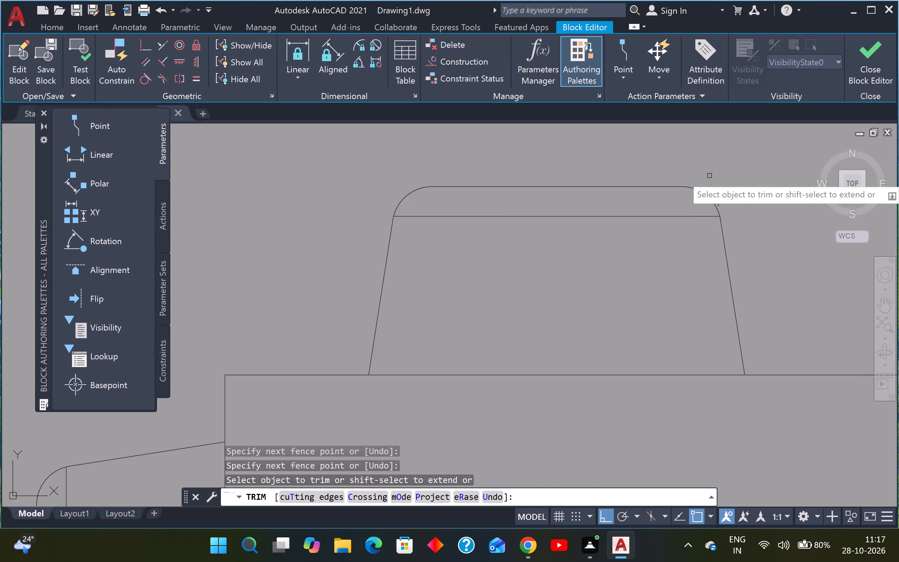
{"action": "scroll", "coordinate": [712, 188], "scroll_direction": "up", "scroll_amount": 3}
{"action": "left_click_drag", "start_coordinate": [754, 188], "coordinate": [744, 192]}
{"action": "left_click", "coordinate": [734, 195]}
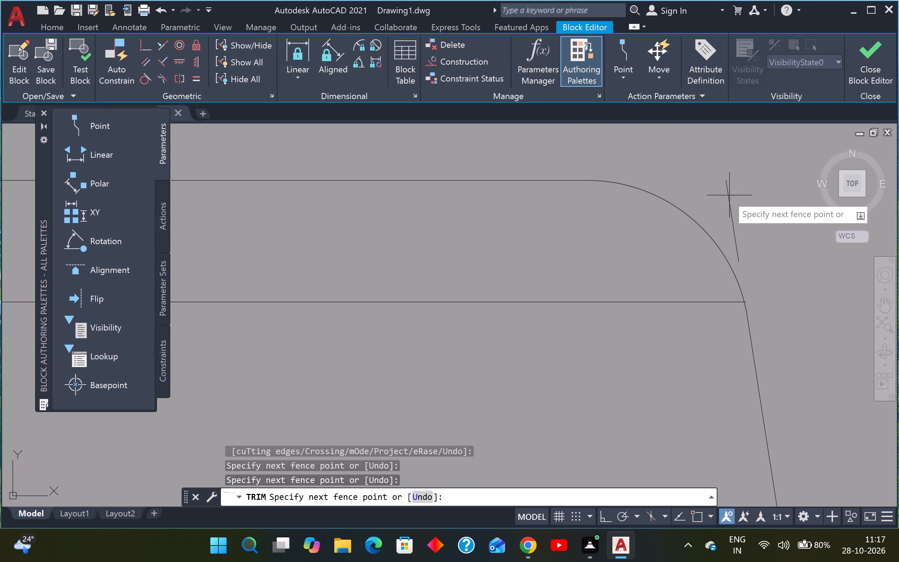
{"action": "left_click", "coordinate": [703, 200]}
Trim the left corner stubs and the inner backrest line of the middle chair on the table's upper side.
{"action": "scroll", "coordinate": [716, 192], "scroll_direction": "down", "scroll_amount": 7}
{"action": "middle_click_drag", "start_coordinate": [733, 193], "coordinate": [618, 234]}
{"action": "scroll", "coordinate": [730, 193], "scroll_direction": "down", "scroll_amount": 1}
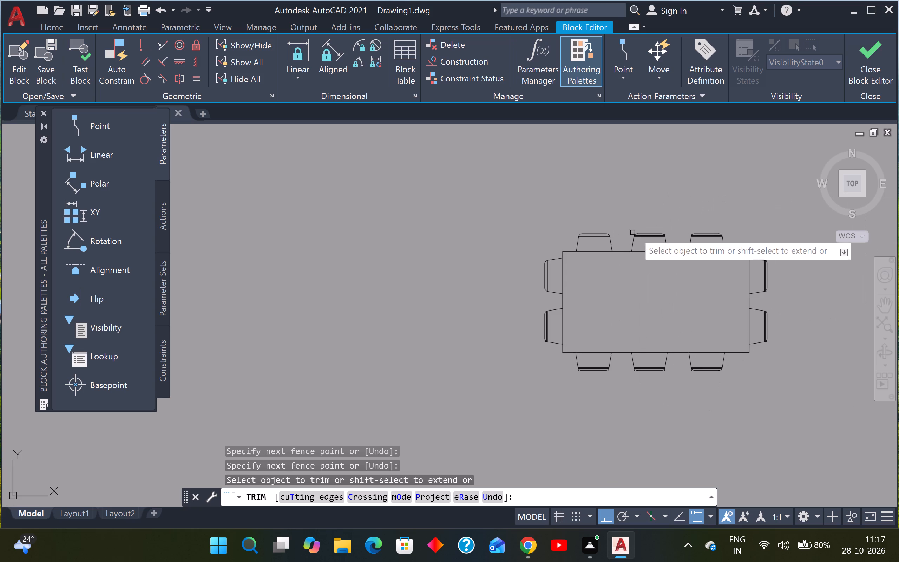
{"action": "scroll", "coordinate": [643, 230], "scroll_direction": "up", "scroll_amount": 3}
{"action": "scroll", "coordinate": [602, 257], "scroll_direction": "up", "scroll_amount": 4}
{"action": "scroll", "coordinate": [621, 225], "scroll_direction": "up", "scroll_amount": 2}
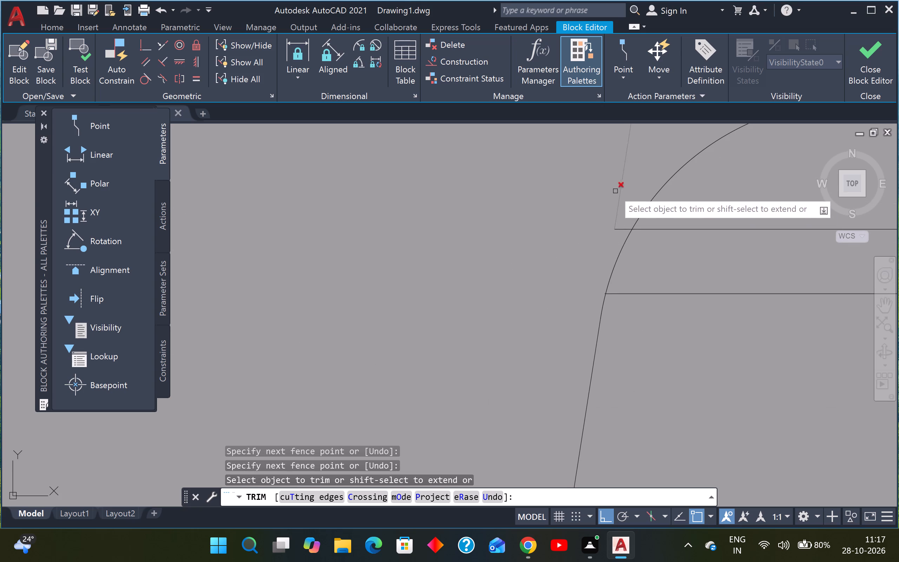
{"action": "left_click", "coordinate": [611, 189]}
{"action": "left_click", "coordinate": [621, 231]}
{"action": "left_click_drag", "start_coordinate": [685, 214], "coordinate": [684, 222]}
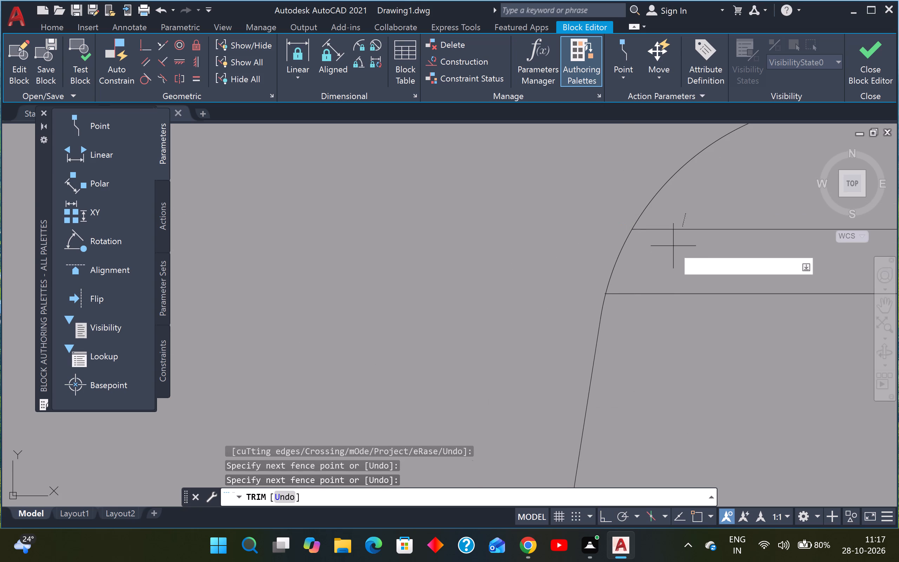
{"action": "left_click", "coordinate": [670, 254]}
Trim the leftover stub outside the right rounded corner of the middle chair on the table's upper side.
{"action": "scroll", "coordinate": [676, 243], "scroll_direction": "down", "scroll_amount": 6}
{"action": "middle_click_drag", "start_coordinate": [667, 275], "coordinate": [553, 286]}
{"action": "scroll", "coordinate": [691, 249], "scroll_direction": "up", "scroll_amount": 4}
{"action": "left_click", "coordinate": [668, 227]}
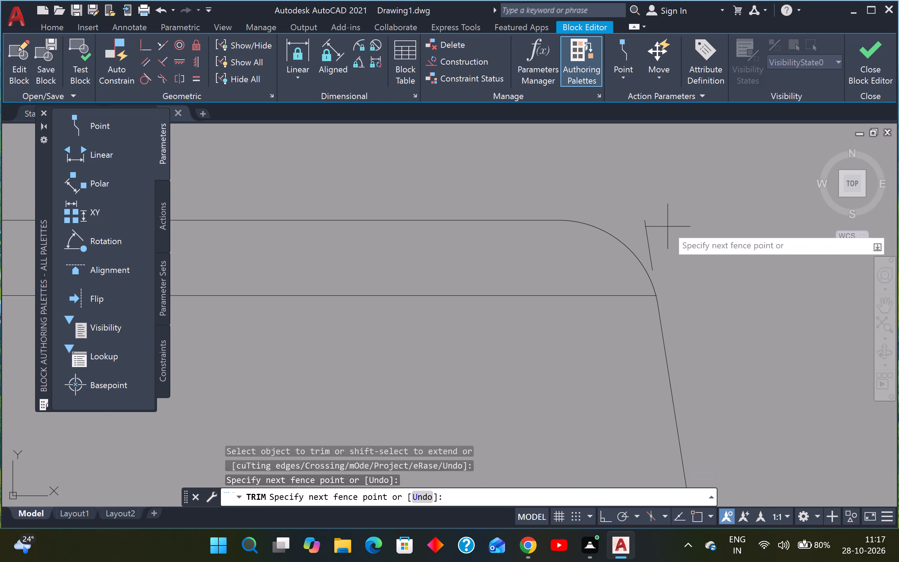
{"action": "left_click", "coordinate": [629, 225]}
Trim the left corner stubs and the inner backrest line of the rightmost chair on the table's upper side.
{"action": "scroll", "coordinate": [633, 223], "scroll_direction": "down", "scroll_amount": 7}
{"action": "scroll", "coordinate": [683, 223], "scroll_direction": "up", "scroll_amount": 1}
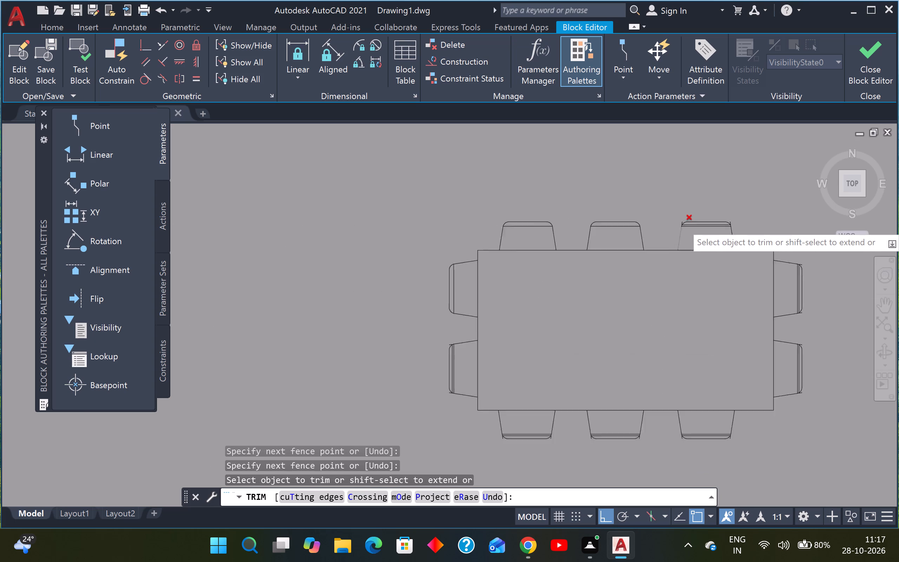
{"action": "scroll", "coordinate": [683, 223], "scroll_direction": "up", "scroll_amount": 8}
{"action": "scroll", "coordinate": [647, 259], "scroll_direction": "up", "scroll_amount": 3}
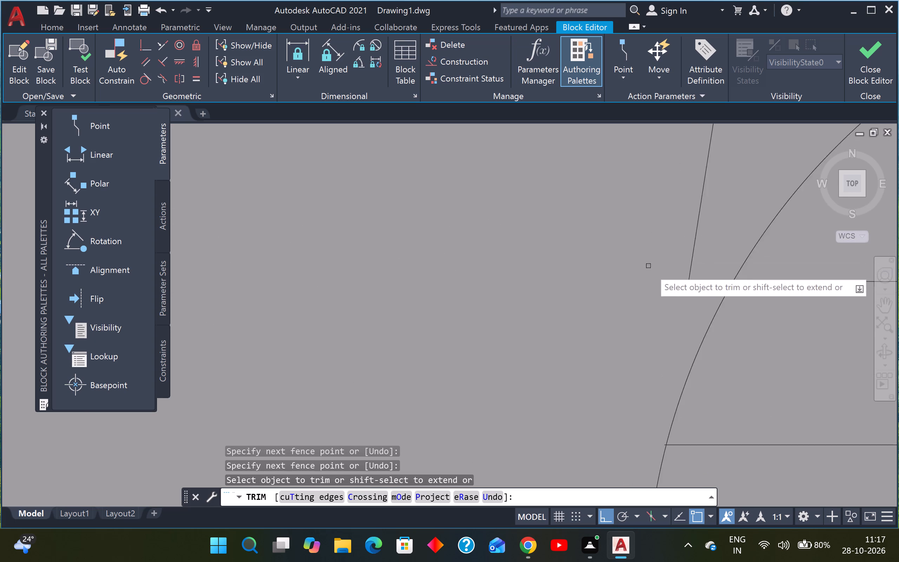
{"action": "left_click", "coordinate": [711, 257]}
{"action": "left_click", "coordinate": [727, 295]}
{"action": "scroll", "coordinate": [727, 294], "scroll_direction": "down", "scroll_amount": 4}
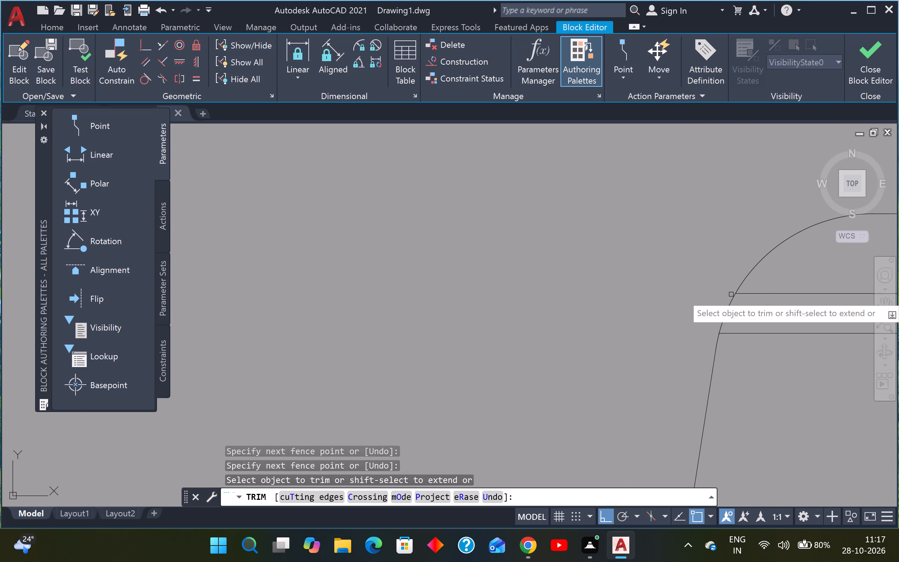
{"action": "left_click", "coordinate": [801, 285]}
{"action": "left_click", "coordinate": [779, 306]}
Trim the leftover stub outside the right rounded corner of the rightmost chair on the table's upper side.
{"action": "scroll", "coordinate": [782, 301], "scroll_direction": "down", "scroll_amount": 7}
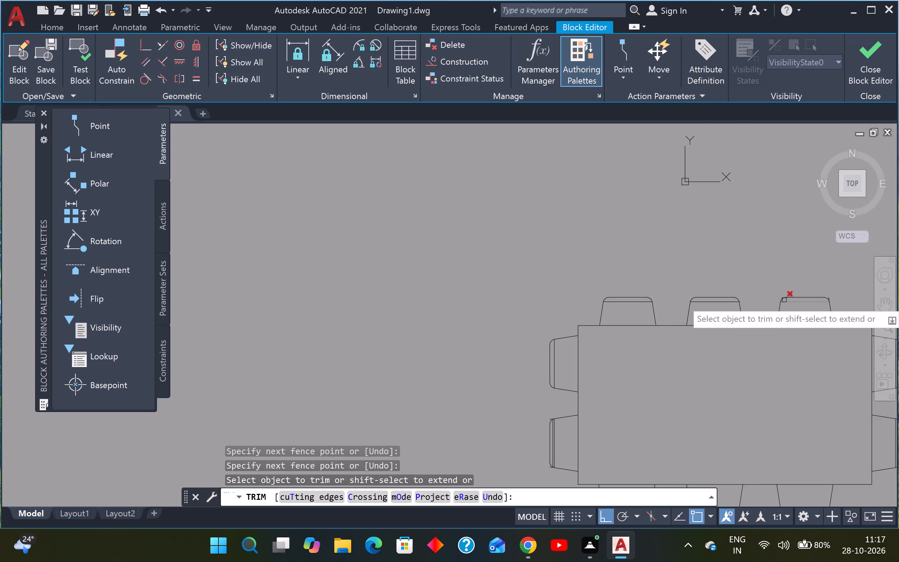
{"action": "middle_click_drag", "start_coordinate": [787, 299], "coordinate": [417, 273]}
{"action": "scroll", "coordinate": [451, 275], "scroll_direction": "up", "scroll_amount": 3}
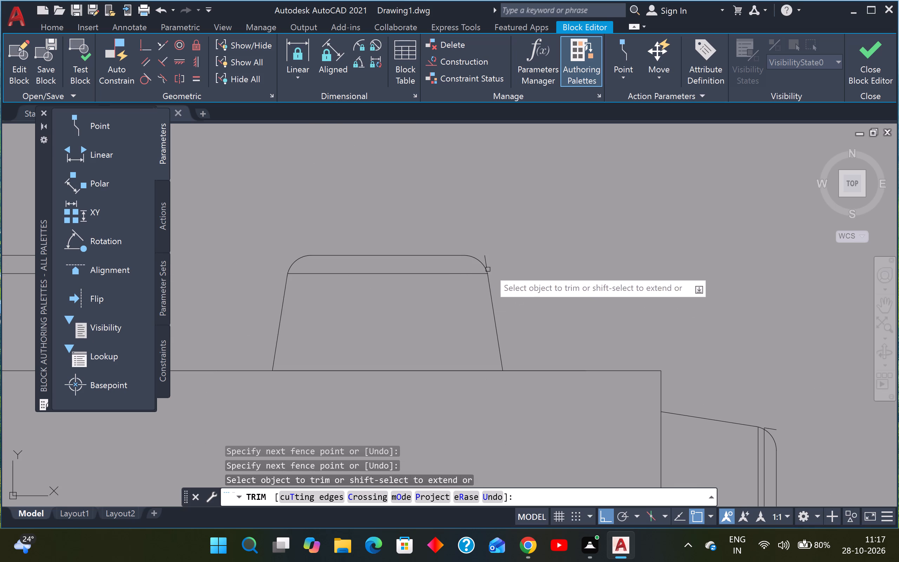
{"action": "scroll", "coordinate": [485, 266], "scroll_direction": "up", "scroll_amount": 3}
{"action": "left_click", "coordinate": [487, 228]}
Trim the upper corner stubs and the inner backrest line of the upper chair on the table's right side.
{"action": "scroll", "coordinate": [494, 227], "scroll_direction": "down", "scroll_amount": 2}
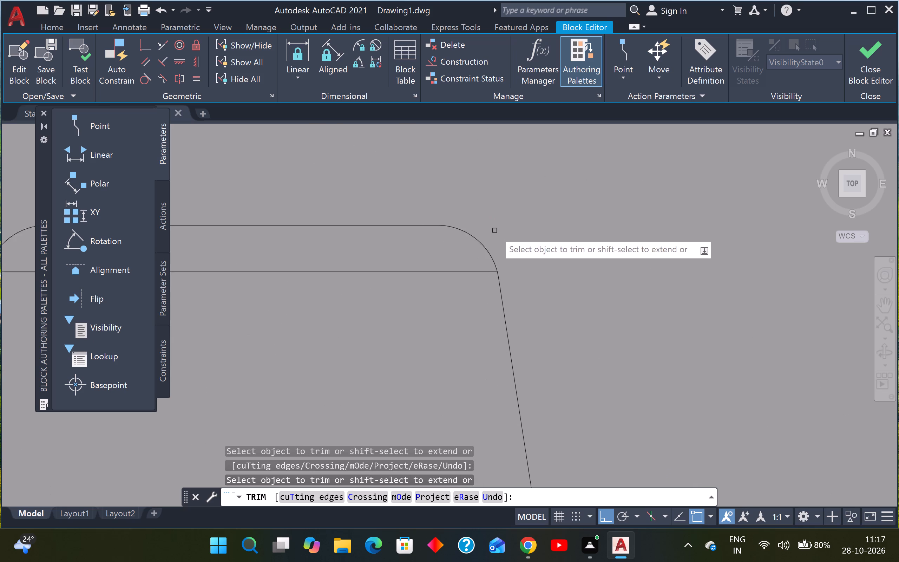
{"action": "scroll", "coordinate": [495, 233], "scroll_direction": "down", "scroll_amount": 2}
{"action": "scroll", "coordinate": [533, 296], "scroll_direction": "down", "scroll_amount": 3}
{"action": "scroll", "coordinate": [569, 311], "scroll_direction": "up", "scroll_amount": 3}
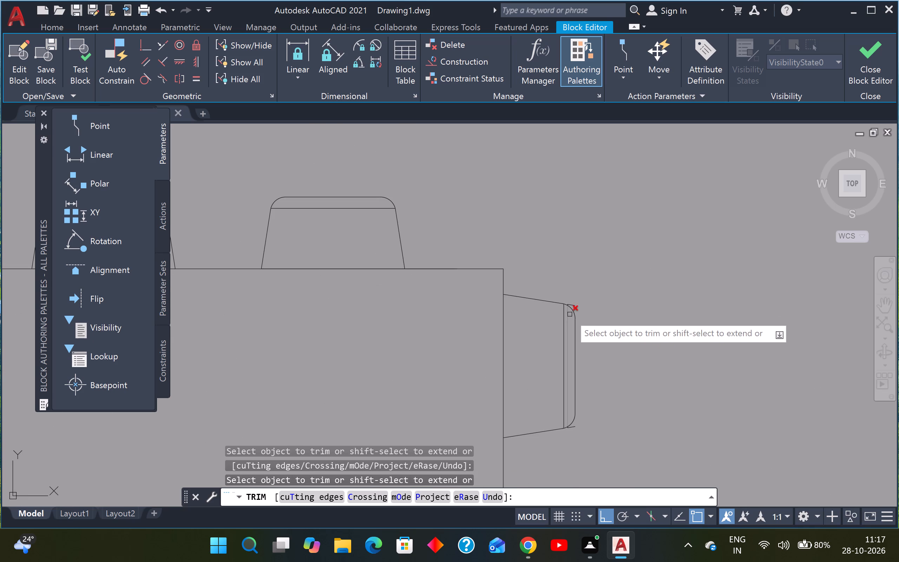
{"action": "scroll", "coordinate": [585, 294], "scroll_direction": "up", "scroll_amount": 3}
{"action": "scroll", "coordinate": [535, 341], "scroll_direction": "up", "scroll_amount": 2}
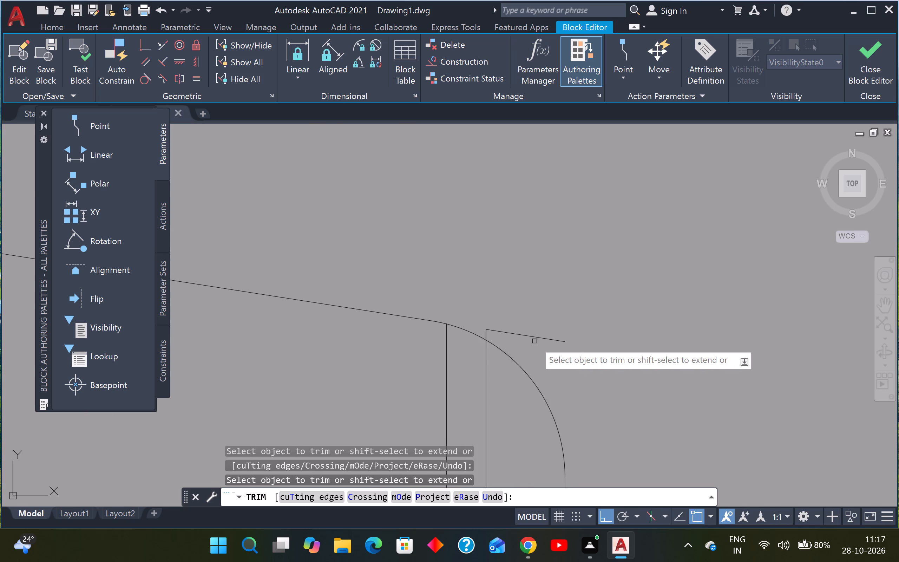
{"action": "scroll", "coordinate": [534, 341], "scroll_direction": "up", "scroll_amount": 2}
{"action": "left_click_drag", "start_coordinate": [448, 303], "coordinate": [445, 301]}
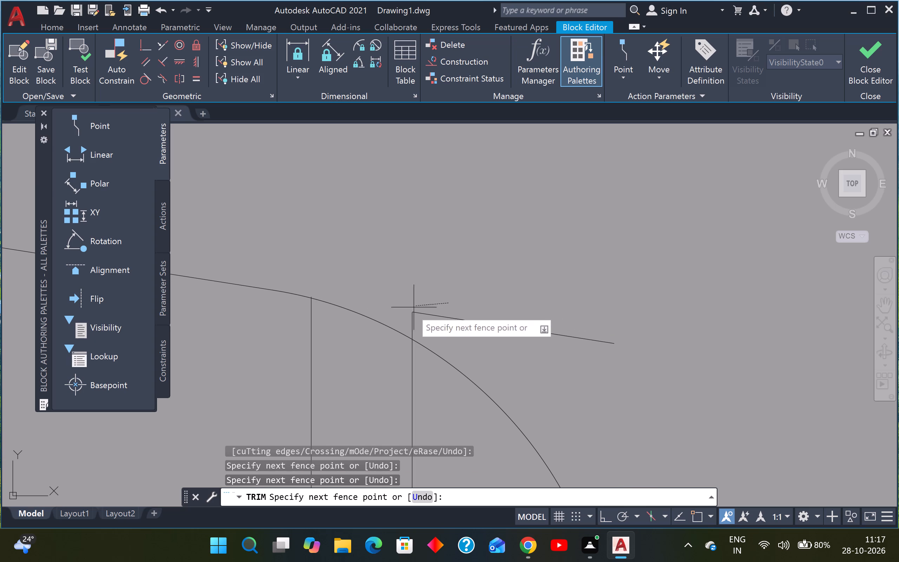
{"action": "left_click", "coordinate": [405, 320]}
{"action": "scroll", "coordinate": [409, 314], "scroll_direction": "down", "scroll_amount": 4}
{"action": "left_click", "coordinate": [409, 347]}
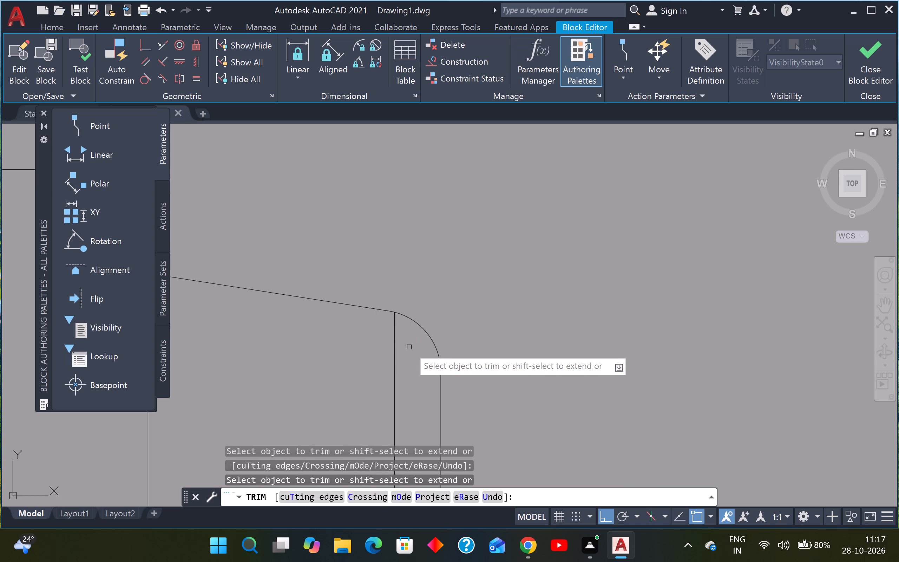
Trim the leftover stub outside the lower rounded corner of the upper chair on the table's right side.
{"action": "scroll", "coordinate": [410, 347], "scroll_direction": "down", "scroll_amount": 6}
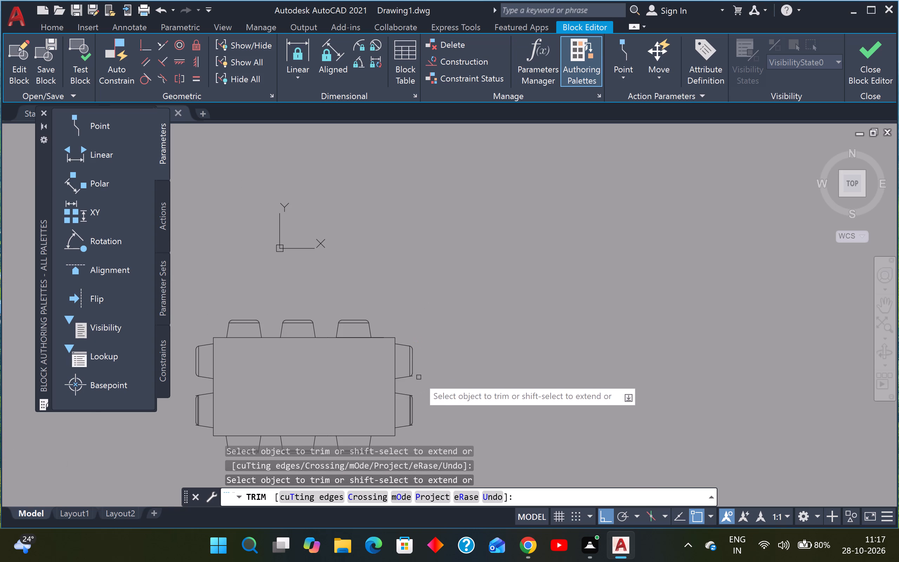
{"action": "scroll", "coordinate": [417, 377], "scroll_direction": "up", "scroll_amount": 2}
{"action": "left_click_drag", "start_coordinate": [415, 377], "coordinate": [408, 378]}
{"action": "scroll", "coordinate": [398, 381], "scroll_direction": "up", "scroll_amount": 5}
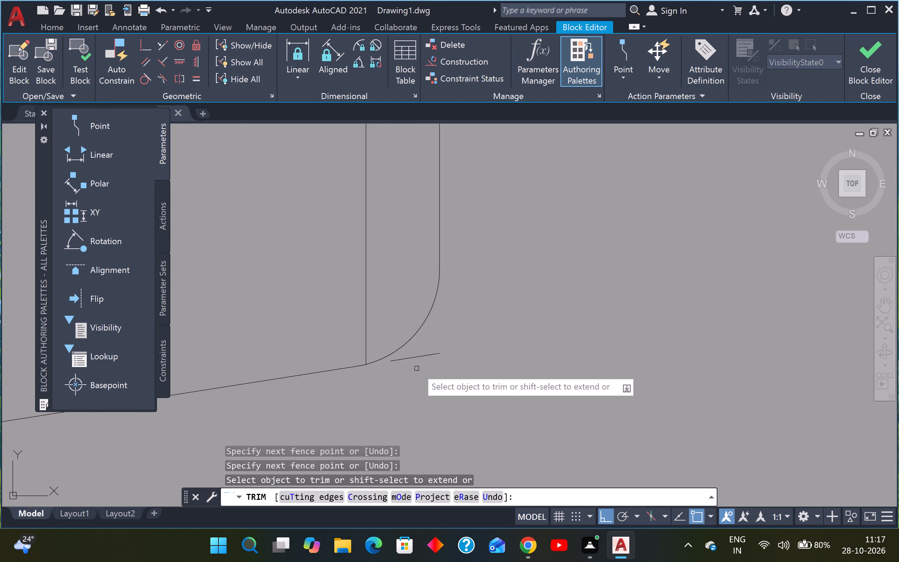
{"action": "left_click", "coordinate": [429, 342]}
{"action": "left_click", "coordinate": [412, 373]}
Trim the upper corner stubs and the inner backrest line of the lower chair on the table's right side.
{"action": "scroll", "coordinate": [420, 364], "scroll_direction": "down", "scroll_amount": 7}
{"action": "scroll", "coordinate": [420, 386], "scroll_direction": "up", "scroll_amount": 2}
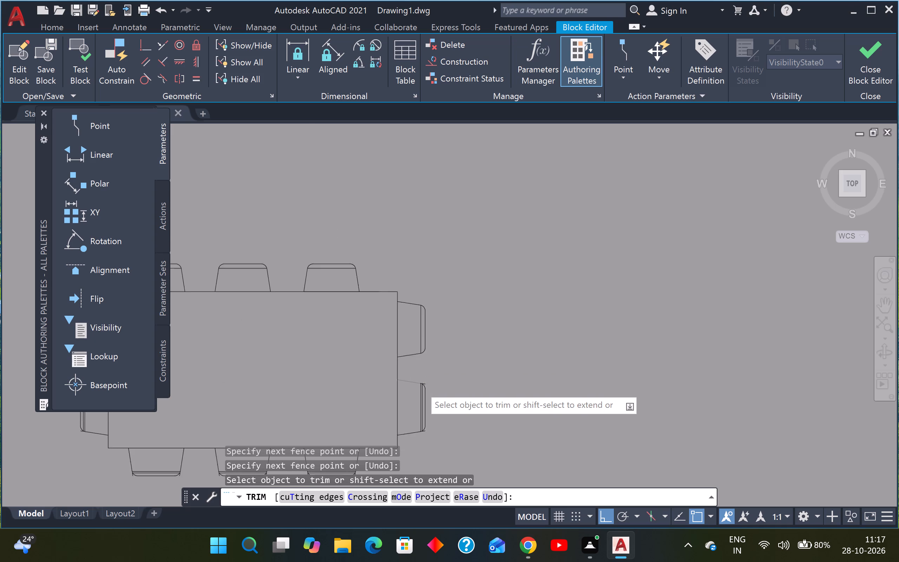
{"action": "scroll", "coordinate": [420, 386], "scroll_direction": "up", "scroll_amount": 9}
{"action": "left_click_drag", "start_coordinate": [419, 316], "coordinate": [411, 319]}
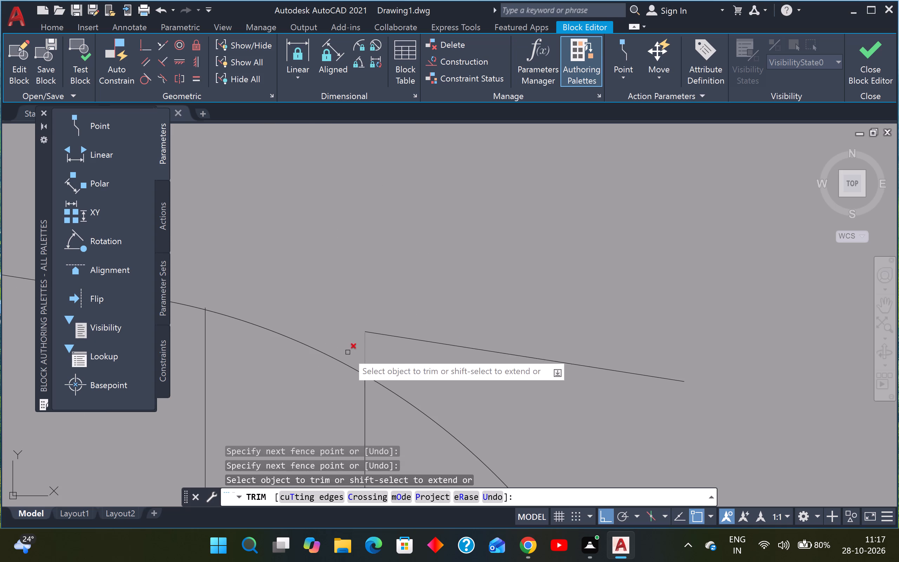
{"action": "left_click", "coordinate": [352, 346]}
{"action": "left_click", "coordinate": [407, 326]}
{"action": "scroll", "coordinate": [407, 326], "scroll_direction": "down", "scroll_amount": 4}
{"action": "scroll", "coordinate": [404, 378], "scroll_direction": "up", "scroll_amount": 2}
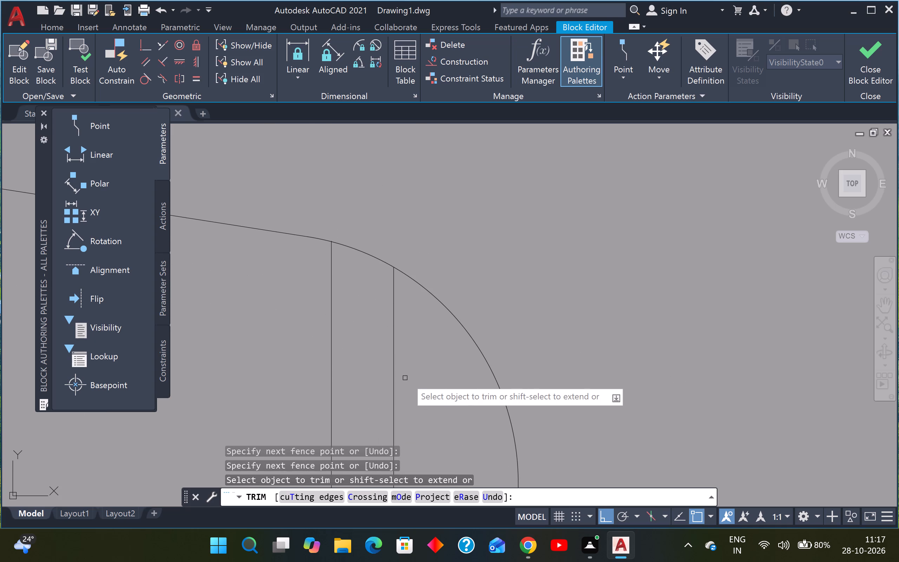
{"action": "left_click", "coordinate": [408, 375]}
{"action": "left_click", "coordinate": [382, 377]}
Trim the leftover stub outside the lower rounded corner of the lower chair on the table's right side.
{"action": "scroll", "coordinate": [400, 355], "scroll_direction": "down", "scroll_amount": 7}
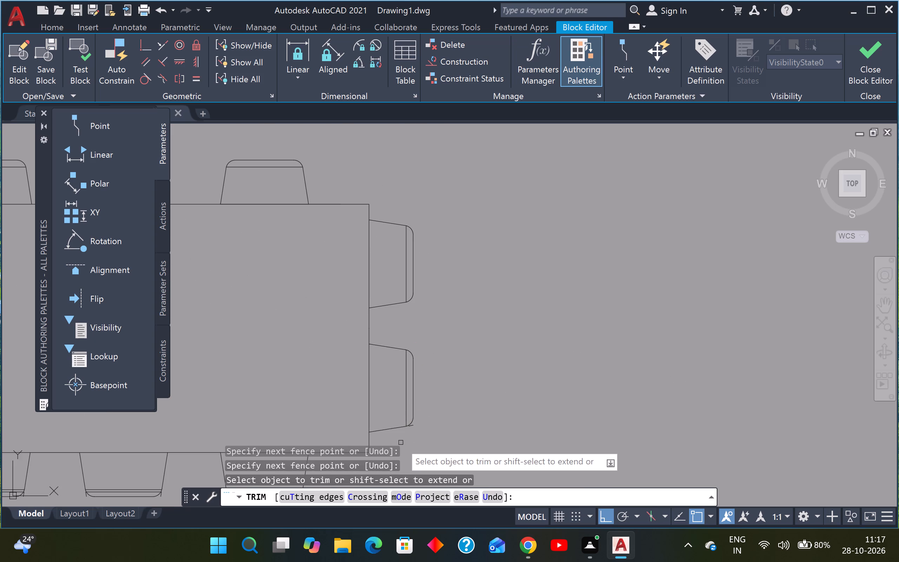
{"action": "scroll", "coordinate": [403, 438], "scroll_direction": "up", "scroll_amount": 4}
{"action": "scroll", "coordinate": [455, 361], "scroll_direction": "up", "scroll_amount": 2}
{"action": "left_click", "coordinate": [455, 357]}
{"action": "left_click", "coordinate": [441, 380]}
Trim the inner backrest line of the rightmost chair on the table's lower side.
{"action": "scroll", "coordinate": [450, 363], "scroll_direction": "down", "scroll_amount": 2}
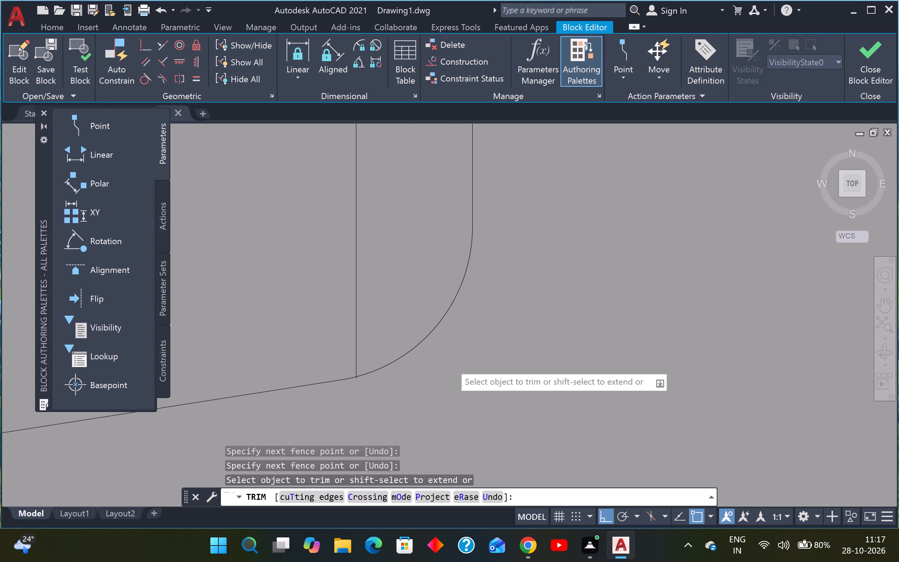
{"action": "scroll", "coordinate": [450, 363], "scroll_direction": "down", "scroll_amount": 5}
{"action": "middle_click_drag", "start_coordinate": [339, 433], "coordinate": [447, 401]}
{"action": "scroll", "coordinate": [475, 376], "scroll_direction": "up", "scroll_amount": 1}
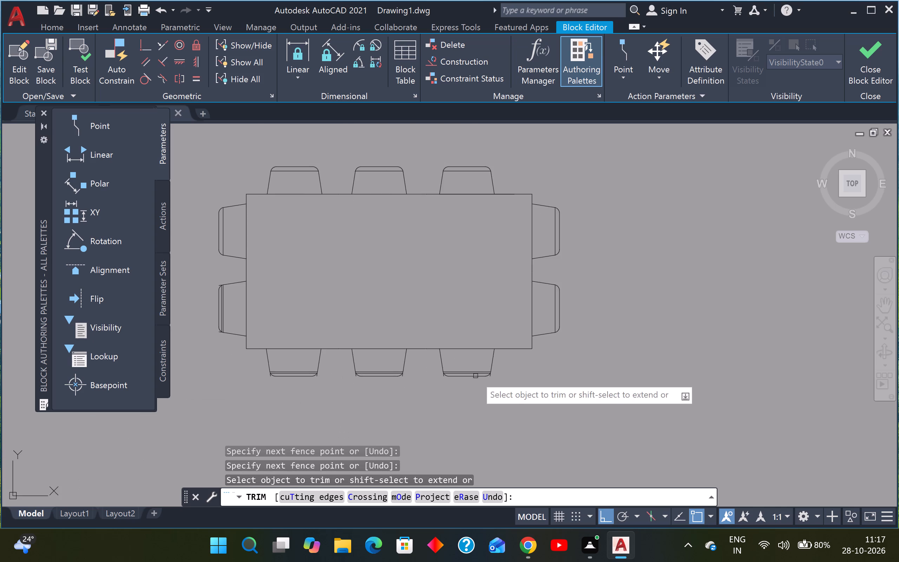
{"action": "scroll", "coordinate": [475, 376], "scroll_direction": "up", "scroll_amount": 5}
{"action": "left_click", "coordinate": [475, 367]}
{"action": "left_click", "coordinate": [468, 328]}
Trim the stubs and tiny remnant outside the right rounded corner of the rightmost chair on the table's lower side.
{"action": "scroll", "coordinate": [505, 371], "scroll_direction": "down", "scroll_amount": 4}
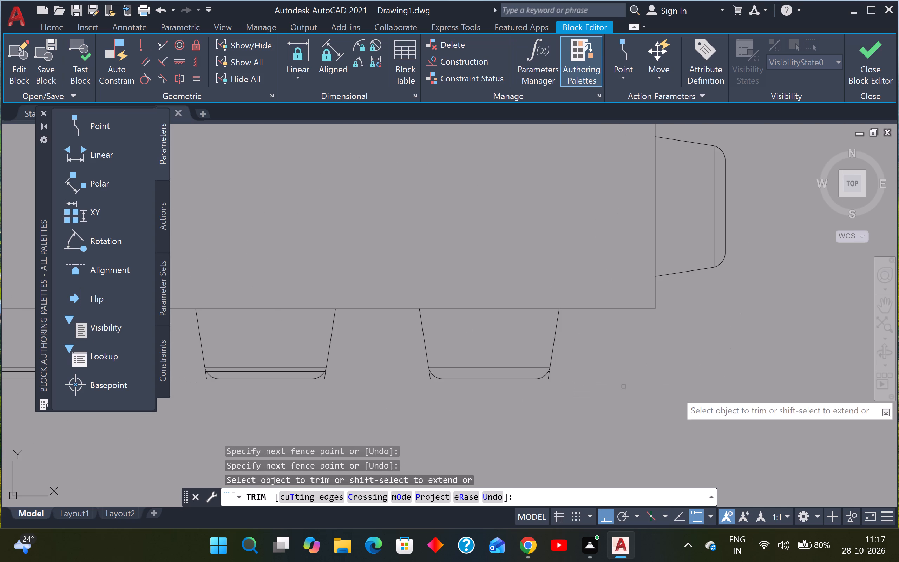
{"action": "scroll", "coordinate": [549, 371], "scroll_direction": "up", "scroll_amount": 6}
{"action": "scroll", "coordinate": [524, 329], "scroll_direction": "up", "scroll_amount": 4}
{"action": "left_click", "coordinate": [540, 336]}
{"action": "left_click", "coordinate": [598, 403]}
{"action": "scroll", "coordinate": [599, 391], "scroll_direction": "down", "scroll_amount": 2}
{"action": "scroll", "coordinate": [593, 383], "scroll_direction": "up", "scroll_amount": 3}
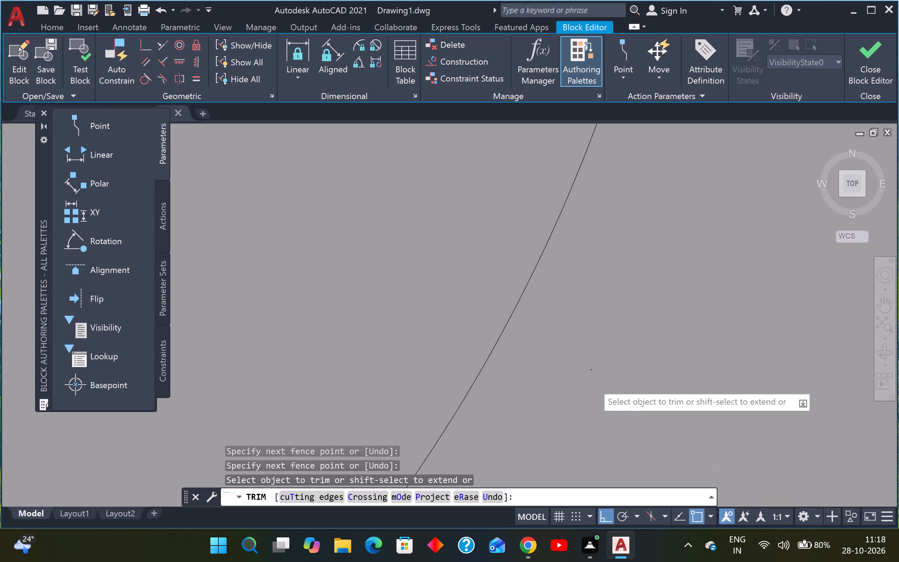
{"action": "left_click", "coordinate": [593, 361]}
{"action": "left_click", "coordinate": [588, 361]}
Trim the leftover stub outside the left rounded corner of the rightmost chair on the table's lower side.
{"action": "scroll", "coordinate": [588, 361], "scroll_direction": "down", "scroll_amount": 8}
{"action": "scroll", "coordinate": [557, 373], "scroll_direction": "down", "scroll_amount": 3}
{"action": "middle_click_drag", "start_coordinate": [529, 379], "coordinate": [579, 370]}
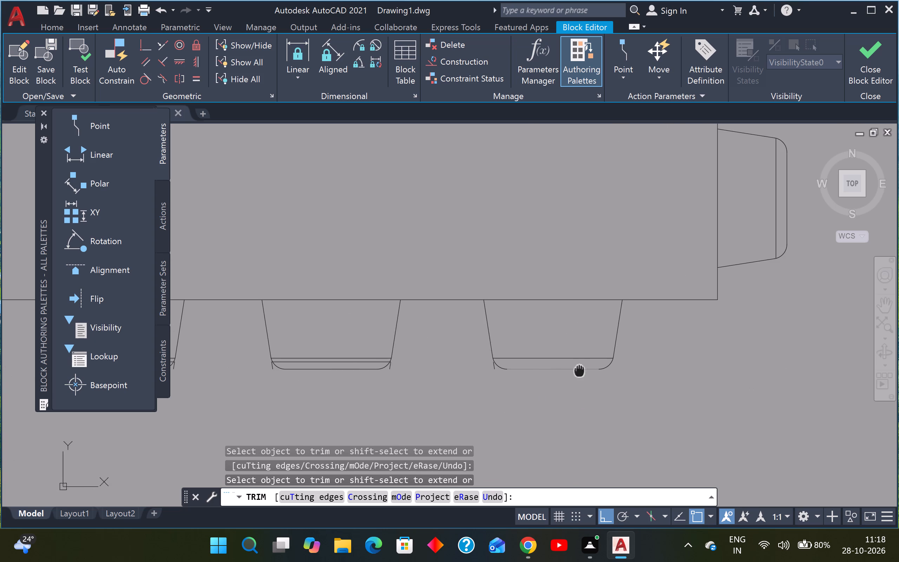
{"action": "scroll", "coordinate": [505, 364], "scroll_direction": "up", "scroll_amount": 2}
{"action": "scroll", "coordinate": [478, 370], "scroll_direction": "up", "scroll_amount": 3}
{"action": "left_click", "coordinate": [505, 358]}
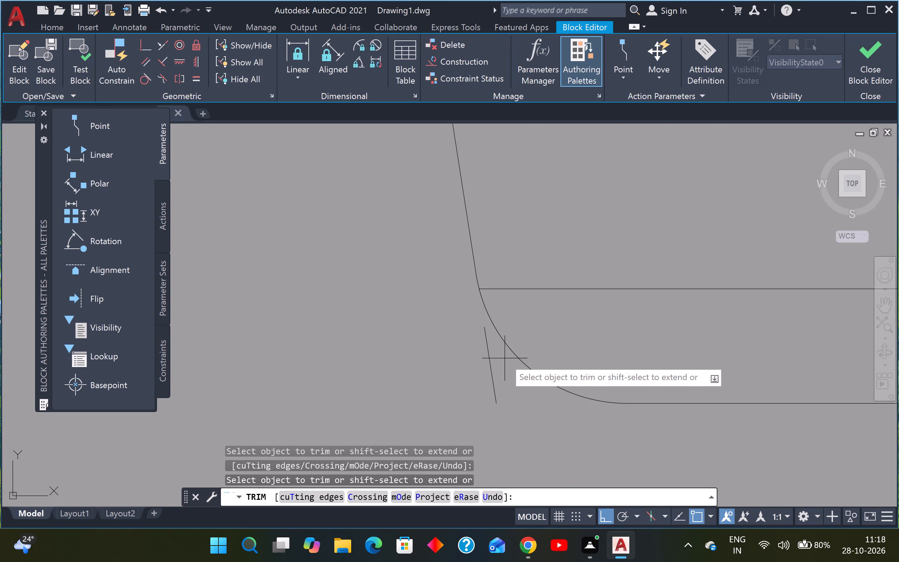
{"action": "left_click", "coordinate": [480, 368]}
Trim the inner backrest line and the left corner stubs of the middle chair on the table's lower side.
{"action": "scroll", "coordinate": [479, 369], "scroll_direction": "down", "scroll_amount": 3}
{"action": "middle_click_drag", "start_coordinate": [471, 374], "coordinate": [578, 352]}
{"action": "scroll", "coordinate": [611, 344], "scroll_direction": "down", "scroll_amount": 3}
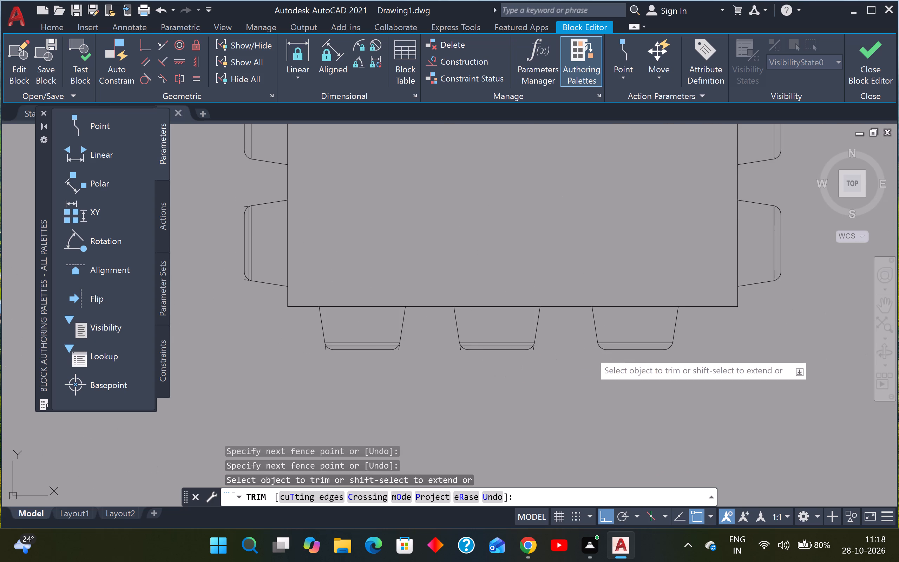
{"action": "scroll", "coordinate": [477, 346], "scroll_direction": "up", "scroll_amount": 5}
{"action": "left_click", "coordinate": [481, 349]}
{"action": "left_click", "coordinate": [494, 329]}
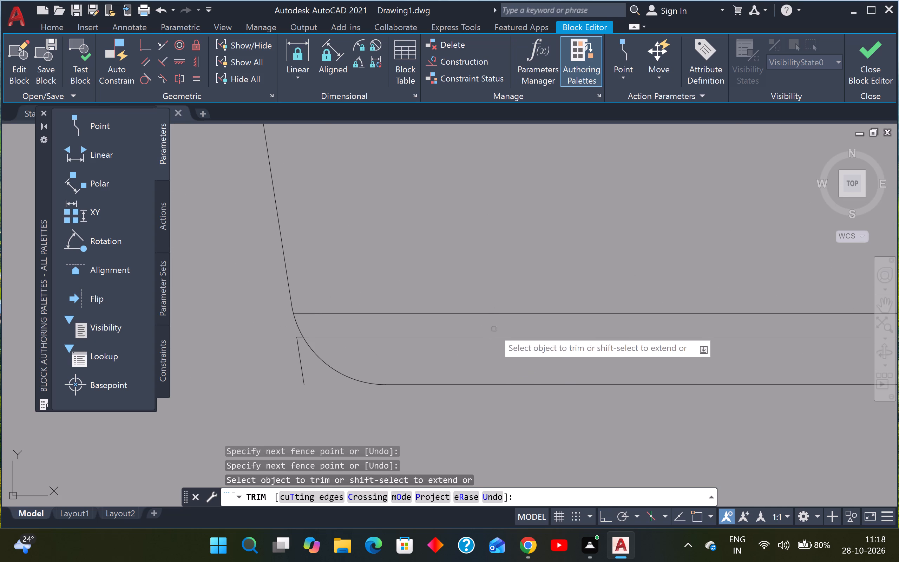
{"action": "scroll", "coordinate": [296, 336], "scroll_direction": "up", "scroll_amount": 3}
{"action": "left_click", "coordinate": [306, 336]}
{"action": "left_click", "coordinate": [295, 359]}
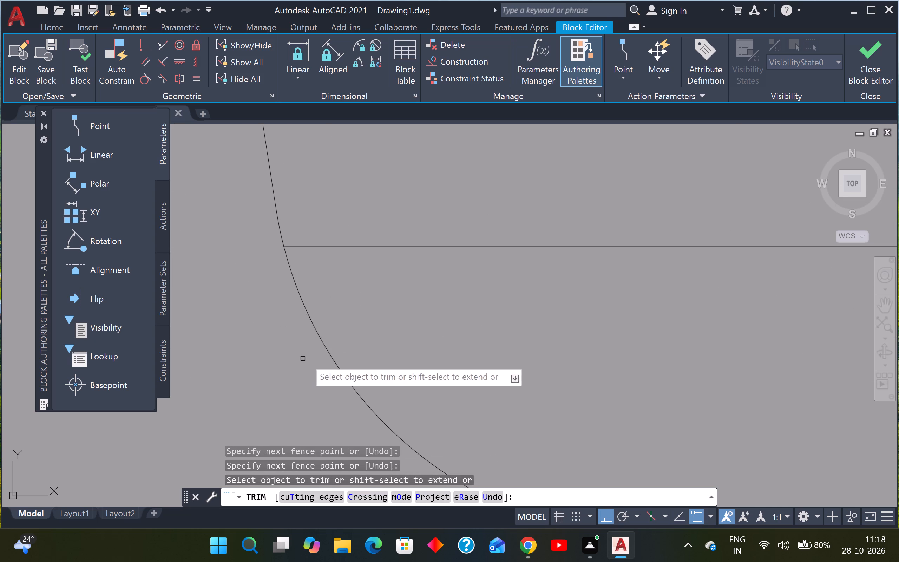
Trim the leftover stub outside the right rounded corner of the middle chair on the table's lower side.
{"action": "scroll", "coordinate": [308, 357], "scroll_direction": "down", "scroll_amount": 7}
{"action": "scroll", "coordinate": [485, 353], "scroll_direction": "up", "scroll_amount": 4}
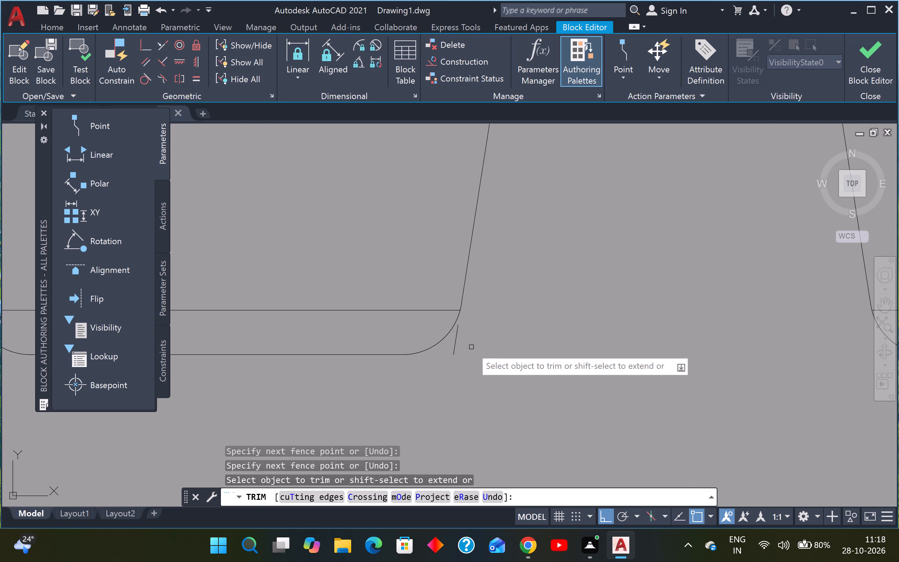
{"action": "scroll", "coordinate": [471, 347], "scroll_direction": "up", "scroll_amount": 1}
{"action": "left_click", "coordinate": [470, 344]}
{"action": "left_click", "coordinate": [429, 347]}
Trim the inner backrest line and the left corner stubs of the leftmost chair on the table's lower side.
{"action": "scroll", "coordinate": [432, 347], "scroll_direction": "down", "scroll_amount": 8}
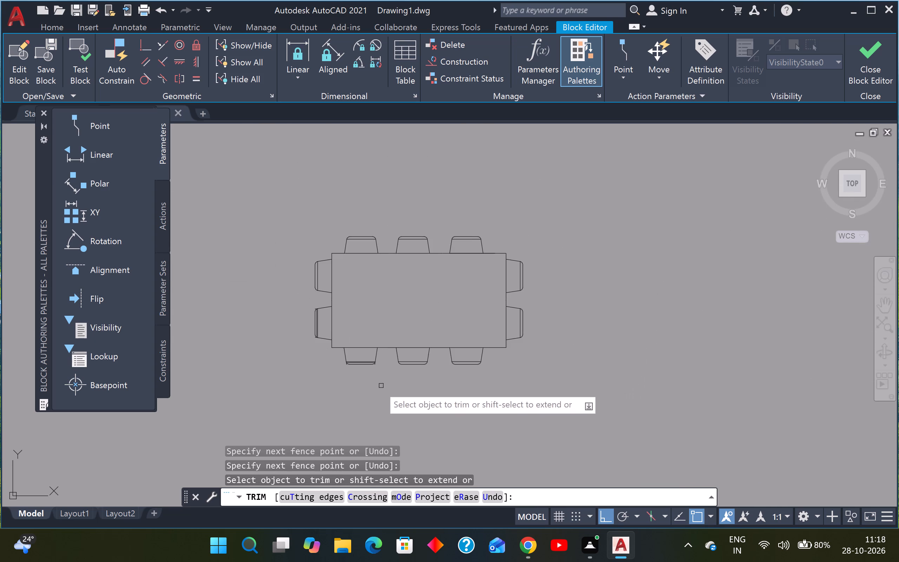
{"action": "middle_click_drag", "start_coordinate": [379, 387], "coordinate": [496, 390]}
{"action": "scroll", "coordinate": [480, 356], "scroll_direction": "up", "scroll_amount": 3}
{"action": "scroll", "coordinate": [459, 388], "scroll_direction": "up", "scroll_amount": 2}
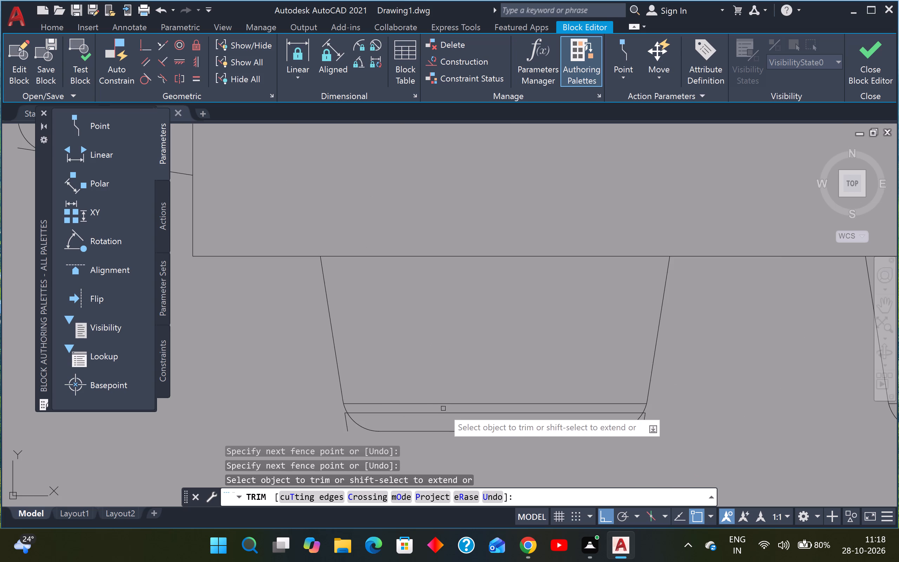
{"action": "scroll", "coordinate": [443, 409], "scroll_direction": "down", "scroll_amount": 2}
{"action": "scroll", "coordinate": [442, 411], "scroll_direction": "up", "scroll_amount": 3}
{"action": "left_click", "coordinate": [442, 411]}
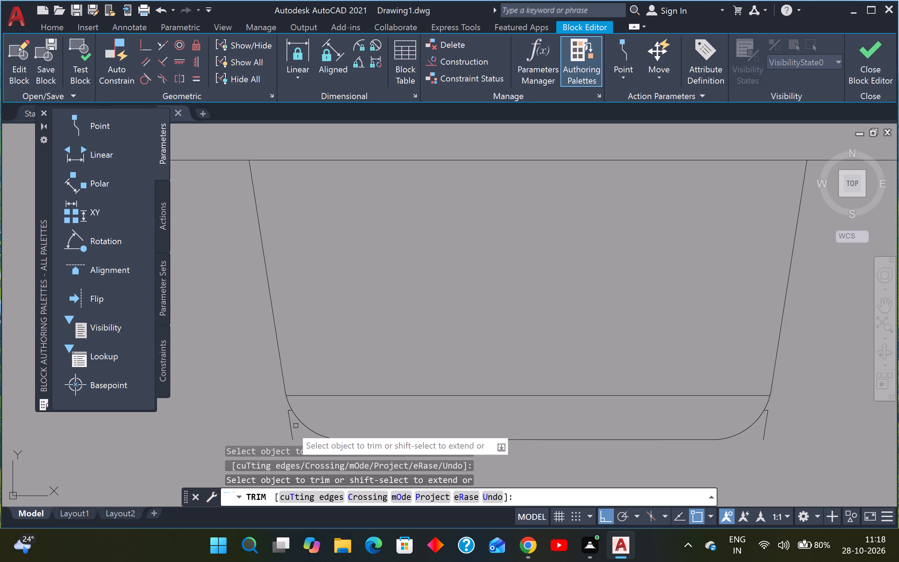
{"action": "scroll", "coordinate": [288, 427], "scroll_direction": "up", "scroll_amount": 2}
{"action": "scroll", "coordinate": [293, 388], "scroll_direction": "up", "scroll_amount": 4}
{"action": "left_click_drag", "start_coordinate": [294, 359], "coordinate": [283, 365]}
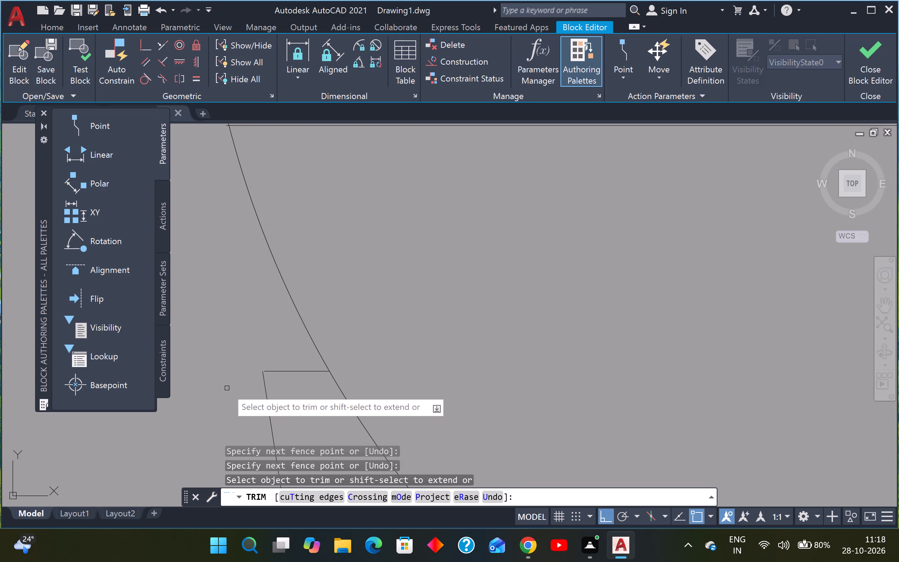
{"action": "left_click_drag", "start_coordinate": [284, 361], "coordinate": [227, 442]}
Trim the stubs outside the right rounded corner of the leftmost chair on the table's lower side.
{"action": "scroll", "coordinate": [266, 401], "scroll_direction": "down", "scroll_amount": 5}
{"action": "scroll", "coordinate": [330, 377], "scroll_direction": "down", "scroll_amount": 3}
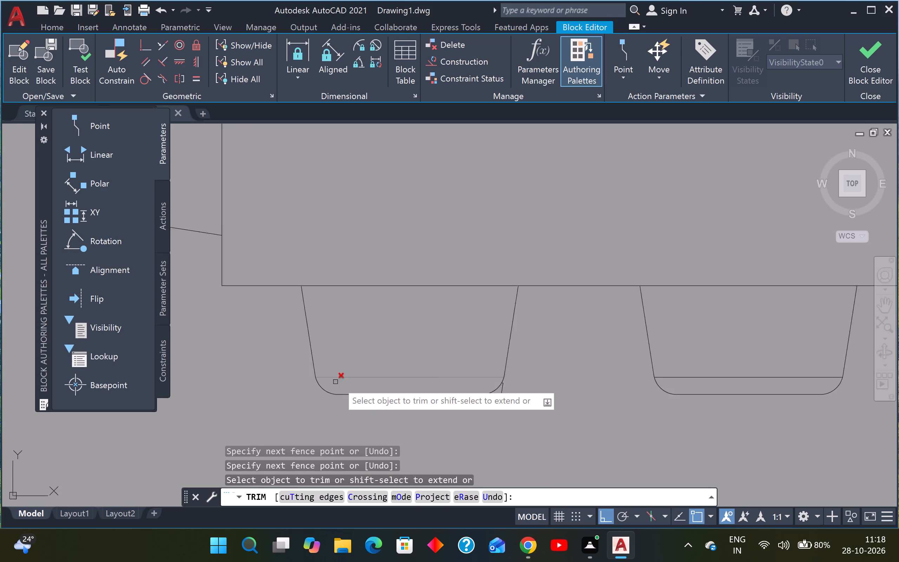
{"action": "scroll", "coordinate": [345, 383], "scroll_direction": "down", "scroll_amount": 1}
{"action": "scroll", "coordinate": [370, 384], "scroll_direction": "up", "scroll_amount": 1}
{"action": "scroll", "coordinate": [381, 388], "scroll_direction": "down", "scroll_amount": 1}
{"action": "scroll", "coordinate": [424, 391], "scroll_direction": "up", "scroll_amount": 3}
{"action": "scroll", "coordinate": [530, 374], "scroll_direction": "up", "scroll_amount": 4}
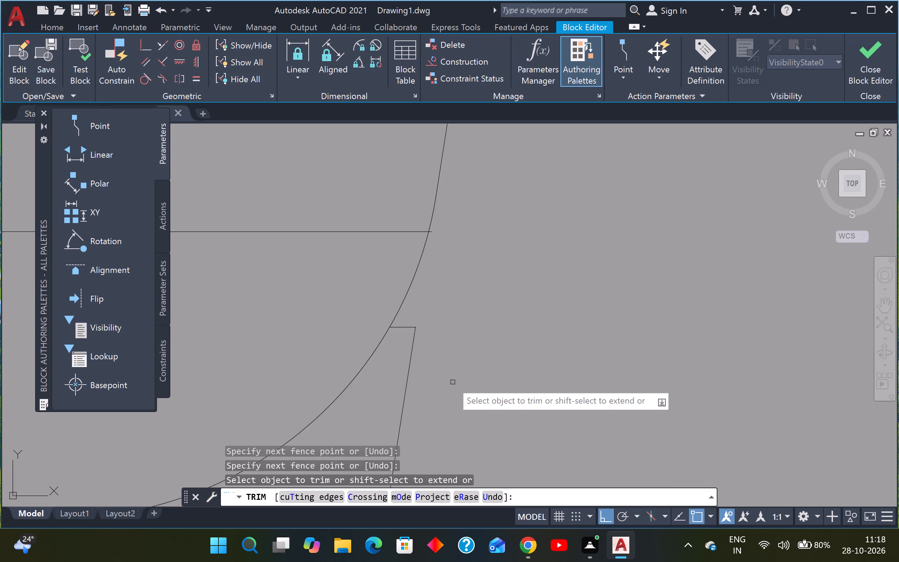
{"action": "scroll", "coordinate": [409, 331], "scroll_direction": "up", "scroll_amount": 2}
{"action": "left_click_drag", "start_coordinate": [407, 303], "coordinate": [430, 434]}
Trim the tiny line remnants left outside the right rounded corner of the leftmost chair on the table's lower side.
{"action": "scroll", "coordinate": [441, 411], "scroll_direction": "down", "scroll_amount": 4}
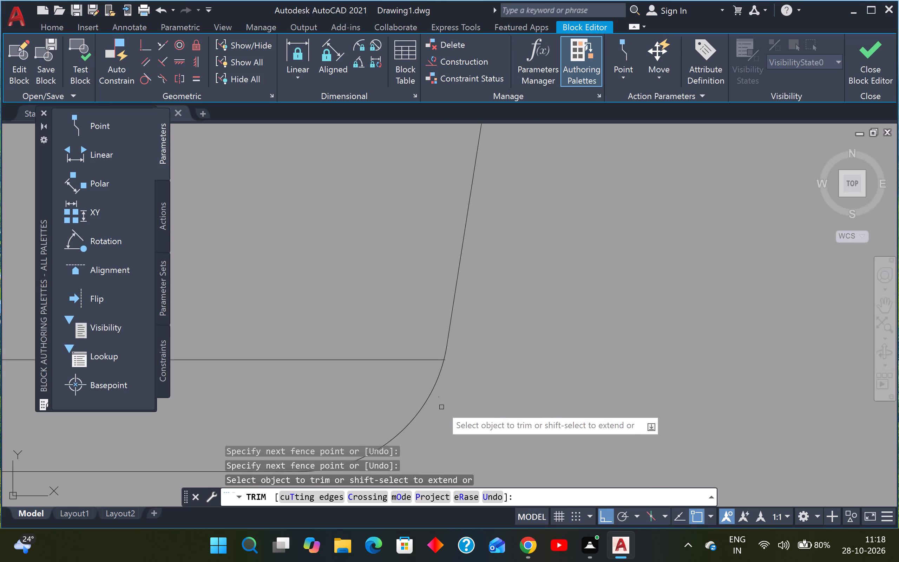
{"action": "scroll", "coordinate": [441, 395], "scroll_direction": "up", "scroll_amount": 3}
{"action": "scroll", "coordinate": [421, 417], "scroll_direction": "up", "scroll_amount": 3}
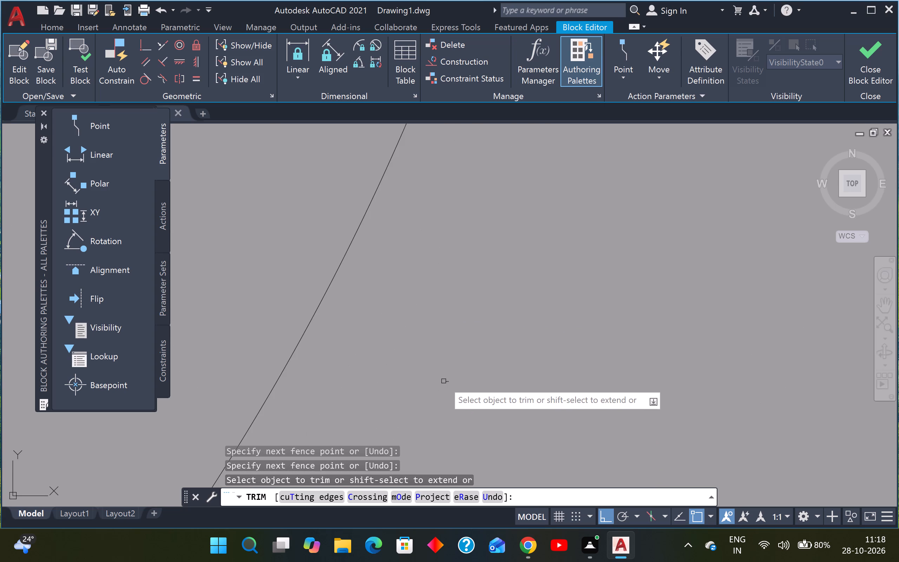
{"action": "scroll", "coordinate": [444, 381], "scroll_direction": "up", "scroll_amount": 10}
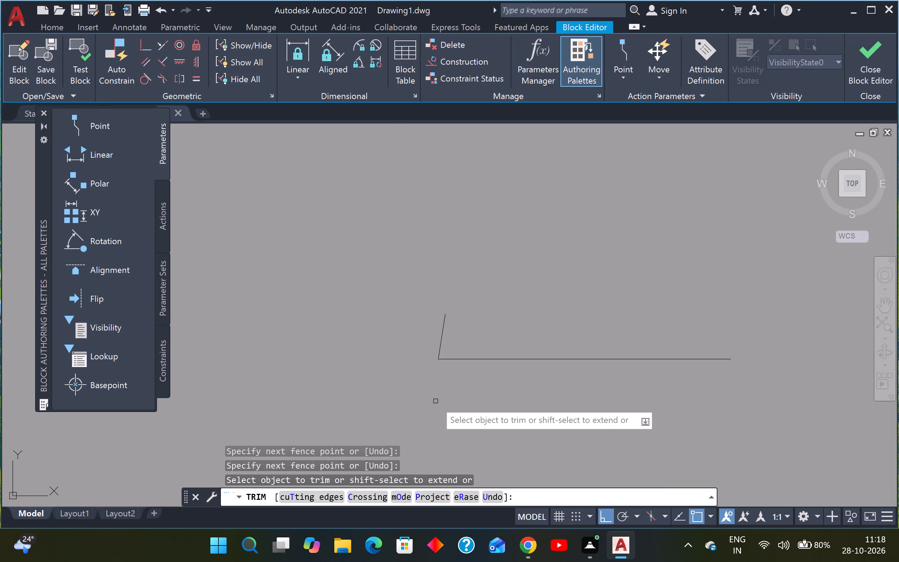
{"action": "scroll", "coordinate": [457, 346], "scroll_direction": "up", "scroll_amount": 3}
{"action": "left_click", "coordinate": [467, 326]}
{"action": "left_click", "coordinate": [405, 338]}
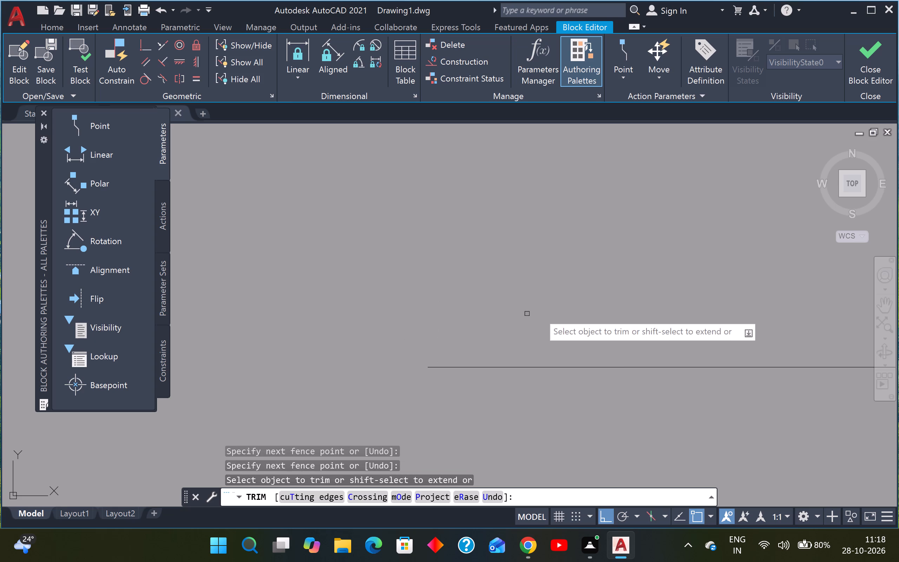
{"action": "left_click_drag", "start_coordinate": [551, 313], "coordinate": [525, 364]}
{"action": "left_click", "coordinate": [429, 405]}
{"action": "left_click", "coordinate": [524, 350]}
Trim the stubs outside the upper rounded corner and the inner backrest line of the lower chair on the table's left side.
{"action": "scroll", "coordinate": [524, 350], "scroll_direction": "down", "scroll_amount": 4}
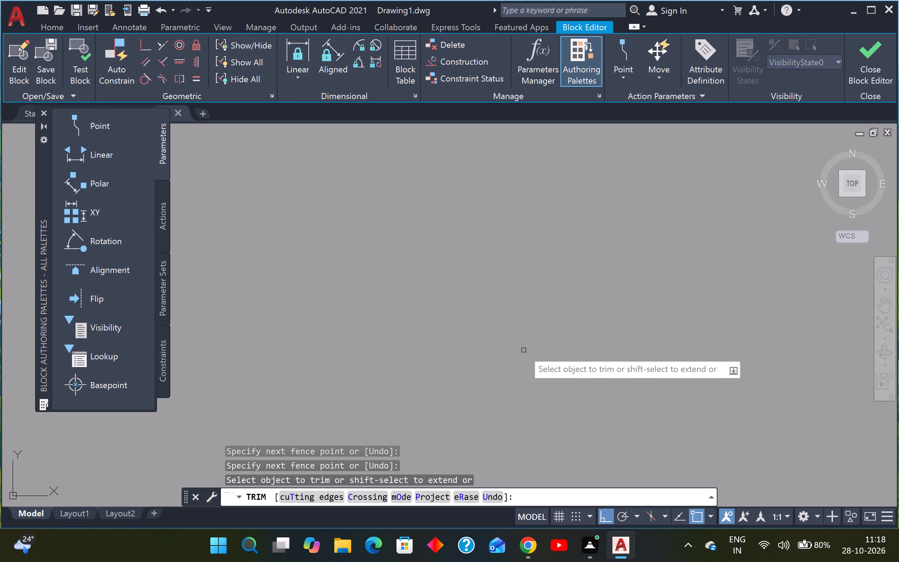
{"action": "scroll", "coordinate": [524, 350], "scroll_direction": "down", "scroll_amount": 17}
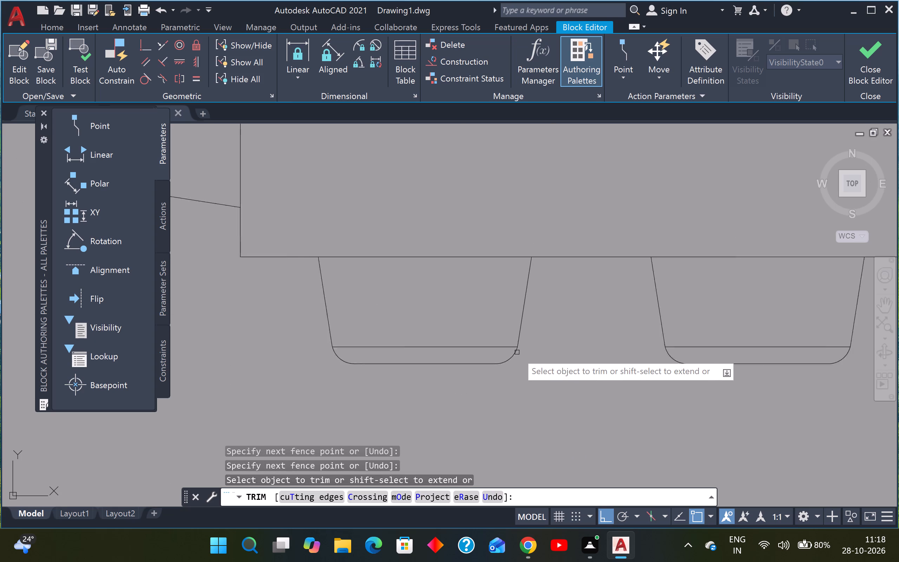
{"action": "scroll", "coordinate": [517, 352], "scroll_direction": "down", "scroll_amount": 2}
{"action": "middle_click_drag", "start_coordinate": [381, 279], "coordinate": [431, 294]}
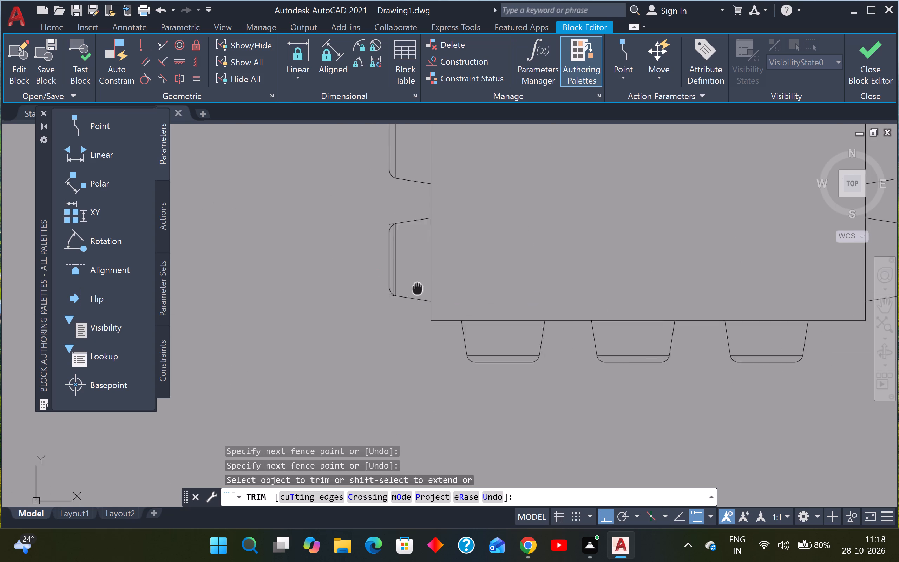
{"action": "middle_click_drag", "start_coordinate": [431, 294], "coordinate": [497, 307]}
{"action": "scroll", "coordinate": [481, 250], "scroll_direction": "up", "scroll_amount": 7}
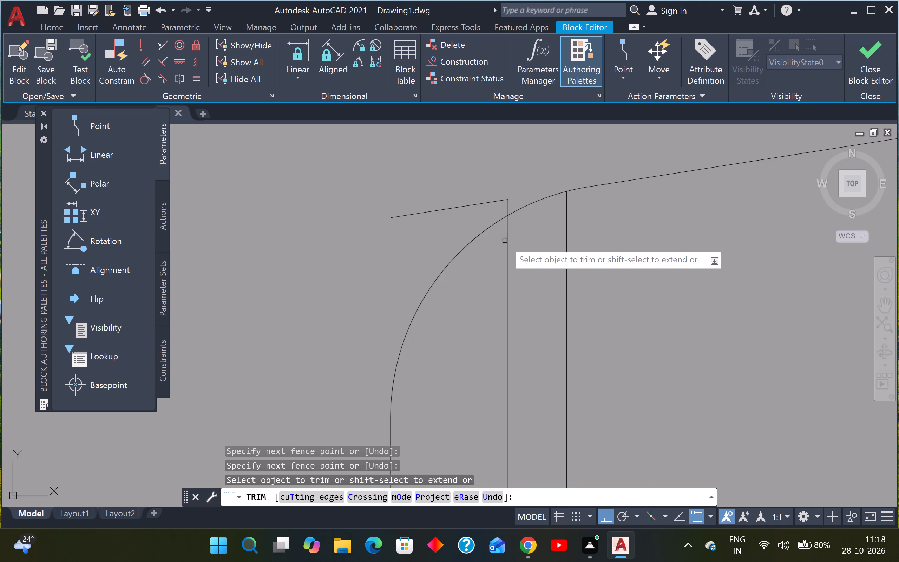
{"action": "scroll", "coordinate": [501, 242], "scroll_direction": "up", "scroll_amount": 4}
{"action": "scroll", "coordinate": [502, 152], "scroll_direction": "down", "scroll_amount": 3}
{"action": "middle_click_drag", "start_coordinate": [476, 205], "coordinate": [420, 355]}
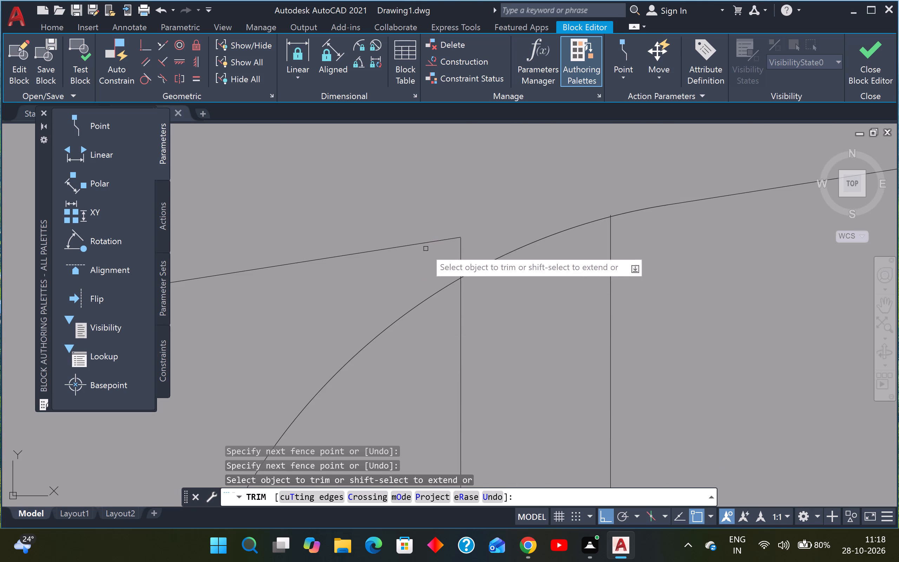
{"action": "left_click", "coordinate": [423, 239]}
{"action": "left_click", "coordinate": [473, 266]}
{"action": "scroll", "coordinate": [475, 264], "scroll_direction": "down", "scroll_amount": 3}
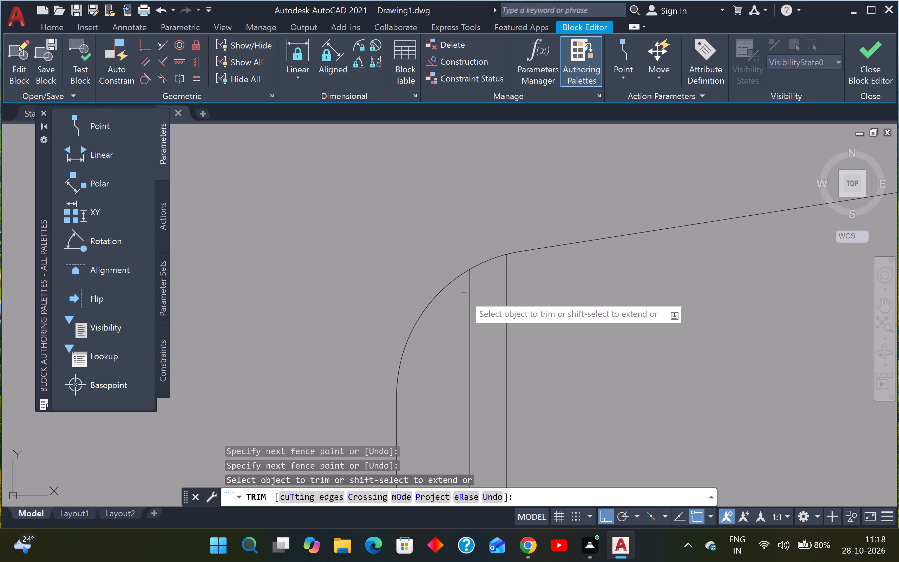
{"action": "left_click", "coordinate": [479, 298]}
{"action": "left_click", "coordinate": [469, 316]}
Trim the leftover stub outside the lower rounded corner of the lower chair on the table's left side.
{"action": "scroll", "coordinate": [493, 302], "scroll_direction": "down", "scroll_amount": 4}
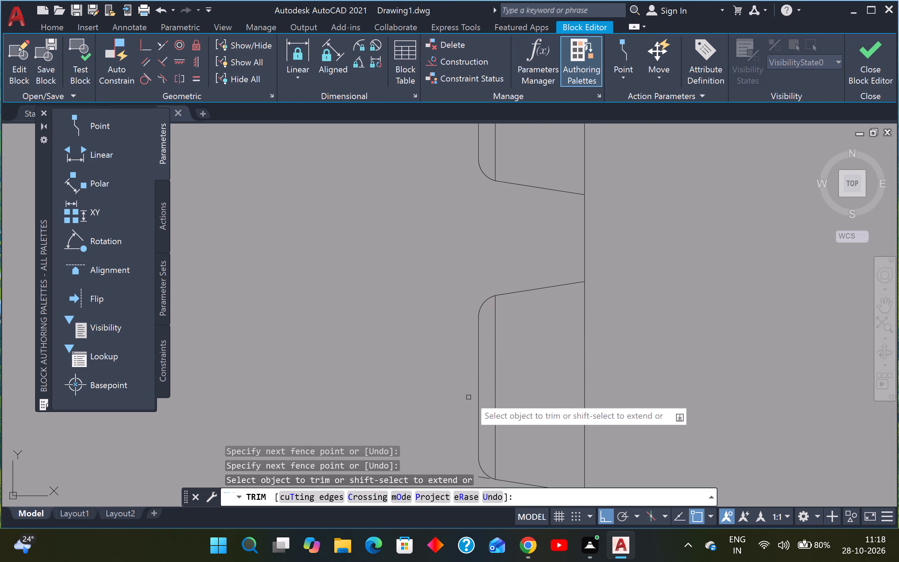
{"action": "scroll", "coordinate": [471, 396], "scroll_direction": "down", "scroll_amount": 3}
{"action": "scroll", "coordinate": [479, 418], "scroll_direction": "up", "scroll_amount": 3}
{"action": "scroll", "coordinate": [452, 383], "scroll_direction": "up", "scroll_amount": 3}
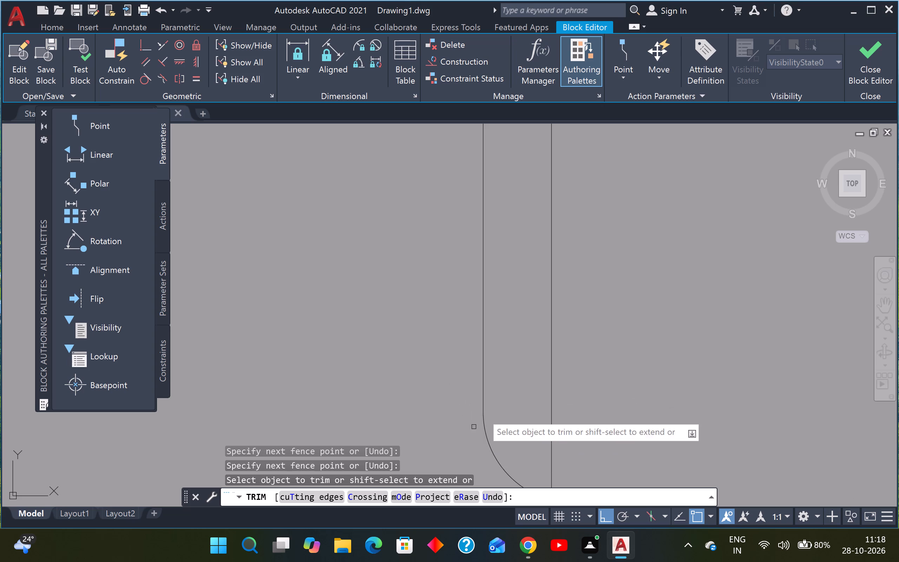
{"action": "scroll", "coordinate": [487, 404], "scroll_direction": "down", "scroll_amount": 4}
{"action": "scroll", "coordinate": [486, 445], "scroll_direction": "up", "scroll_amount": 4}
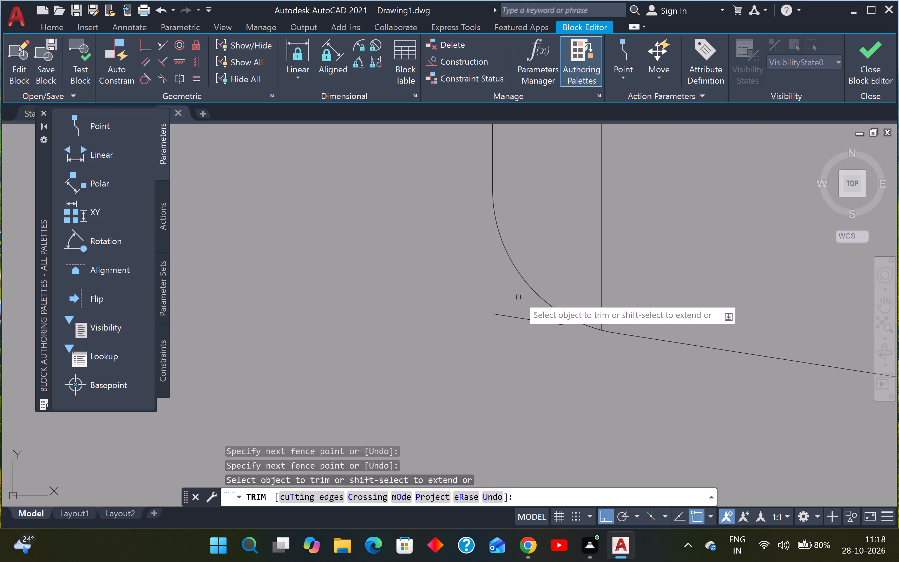
{"action": "left_click_drag", "start_coordinate": [519, 295], "coordinate": [518, 299]}
{"action": "left_click", "coordinate": [501, 348]}
{"action": "scroll", "coordinate": [498, 340], "scroll_direction": "down", "scroll_amount": 10}
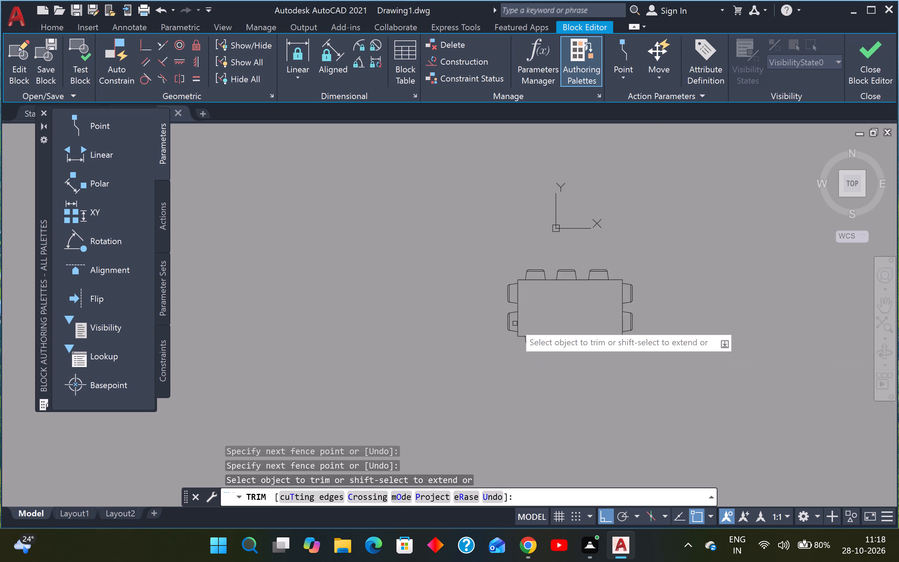
{"action": "scroll", "coordinate": [548, 315], "scroll_direction": "up", "scroll_amount": 2}
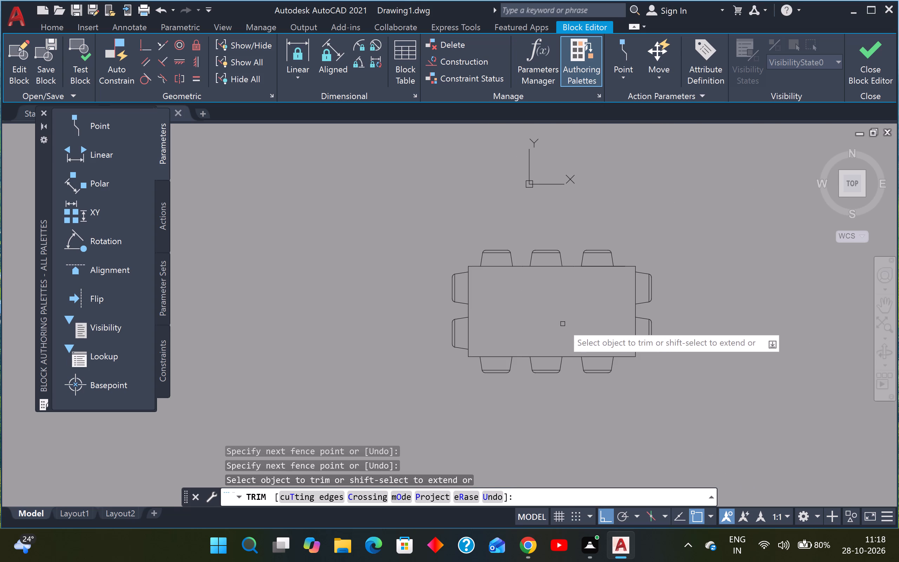
{"action": "key", "text": "Escape"}
{"action": "key", "text": "Escape"}
Fillet the tabletop's upper-left and lower-left corners with a 2-inch radius.
{"action": "key", "text": "f"}
{"action": "key", "text": "space"}
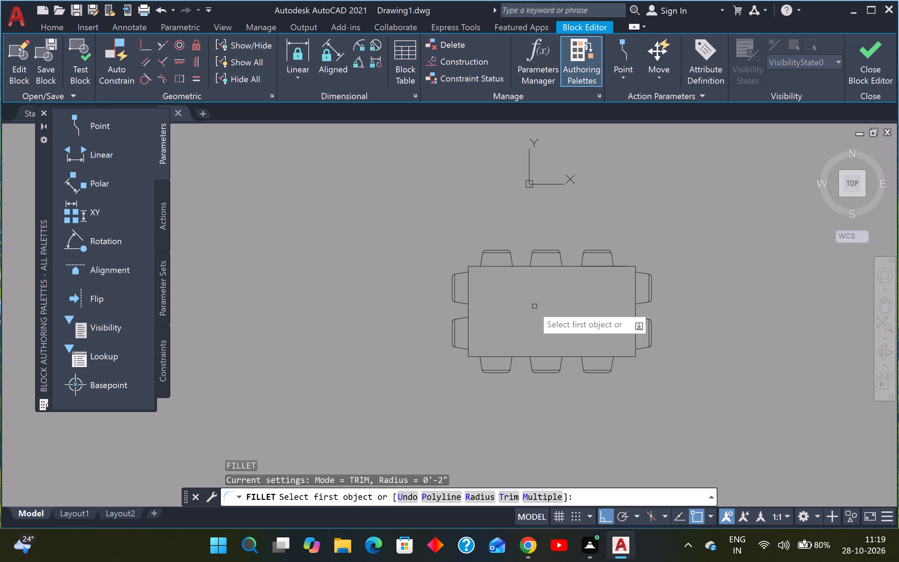
{"action": "scroll", "coordinate": [470, 282], "scroll_direction": "up", "scroll_amount": 2}
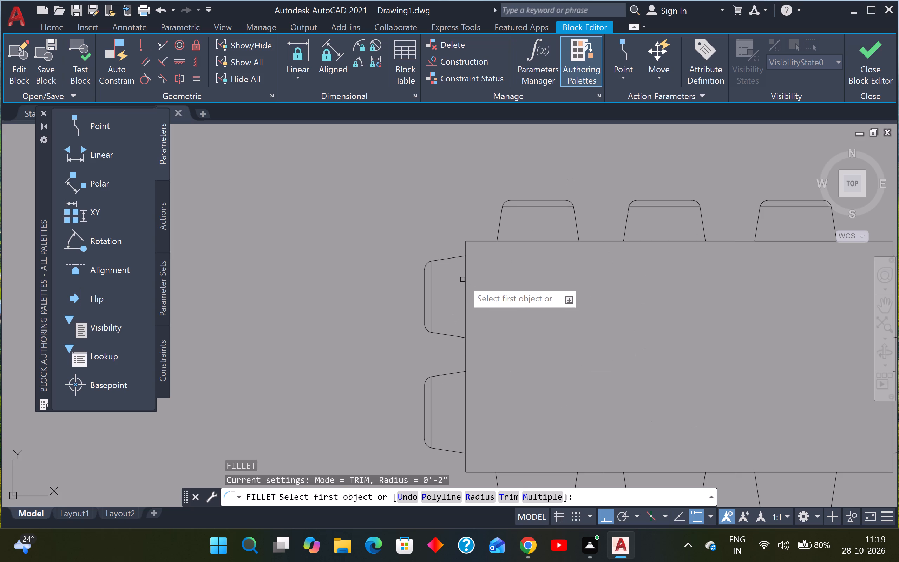
{"action": "left_click", "coordinate": [465, 279]}
{"action": "left_click", "coordinate": [486, 242]}
{"action": "key", "text": "space"}
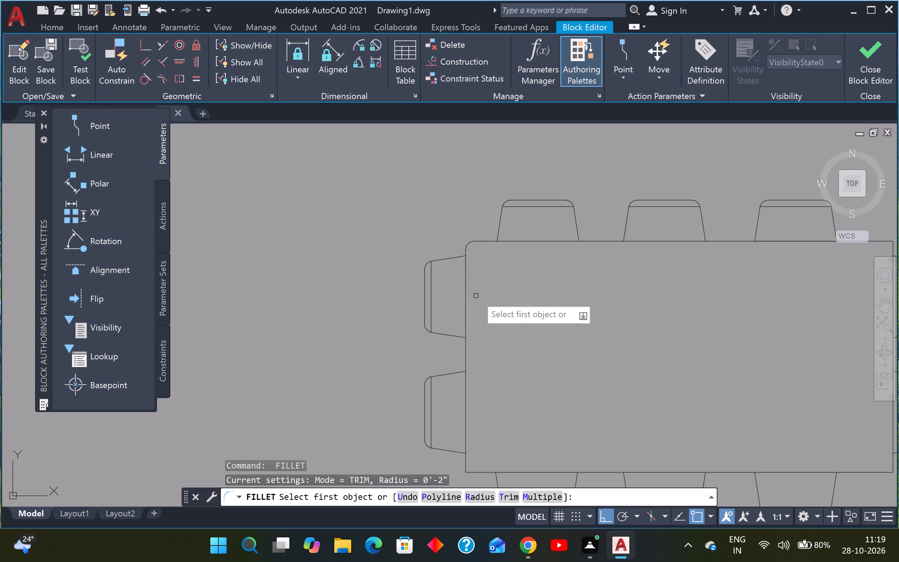
{"action": "scroll", "coordinate": [477, 295], "scroll_direction": "down", "scroll_amount": 3}
{"action": "scroll", "coordinate": [472, 342], "scroll_direction": "up", "scroll_amount": 3}
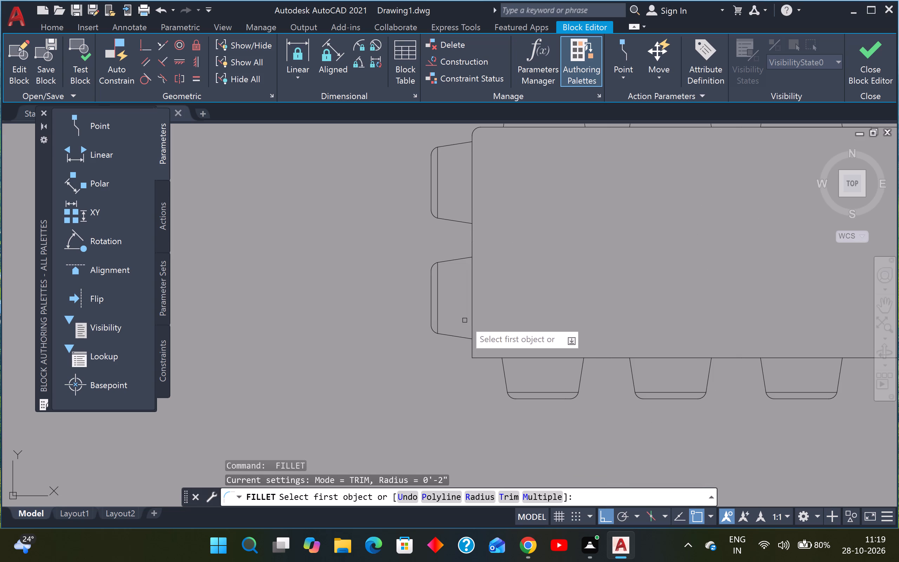
{"action": "left_click", "coordinate": [471, 320]}
{"action": "left_click", "coordinate": [487, 359]}
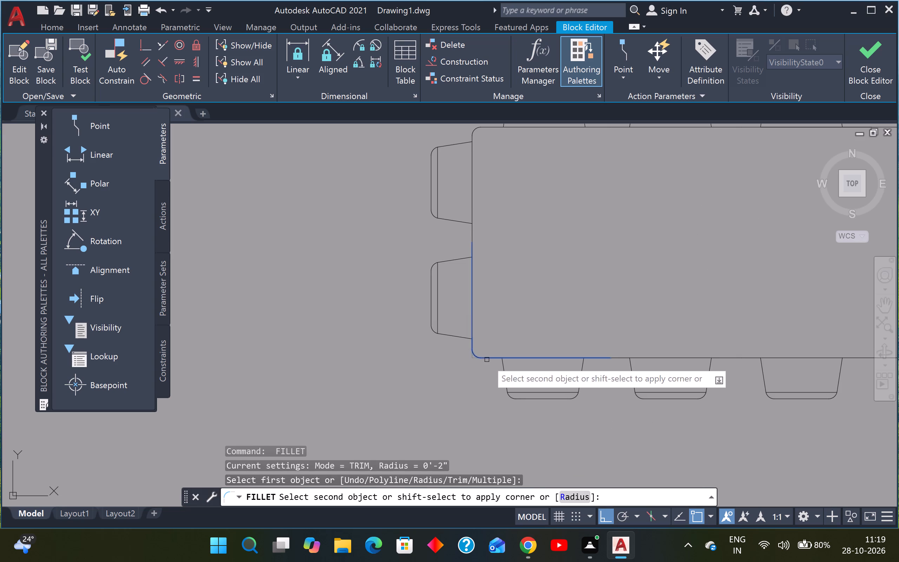
Fillet the tabletop's lower-right and upper-right corners with the same 2-inch radius.
{"action": "key", "text": "space"}
{"action": "scroll", "coordinate": [507, 349], "scroll_direction": "down", "scroll_amount": 4}
{"action": "scroll", "coordinate": [553, 350], "scroll_direction": "up", "scroll_amount": 3}
{"action": "left_click", "coordinate": [560, 352]}
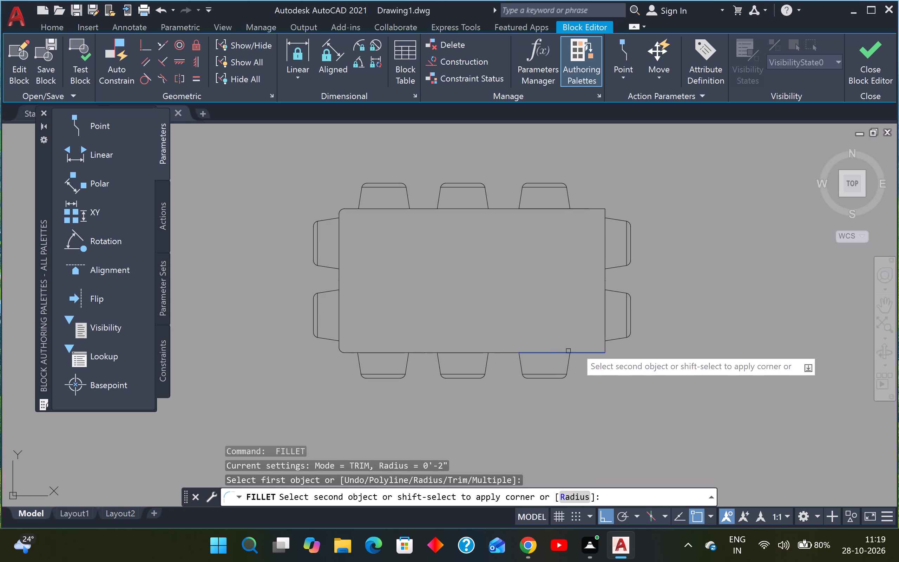
{"action": "left_click", "coordinate": [604, 320]}
{"action": "key", "text": "space"}
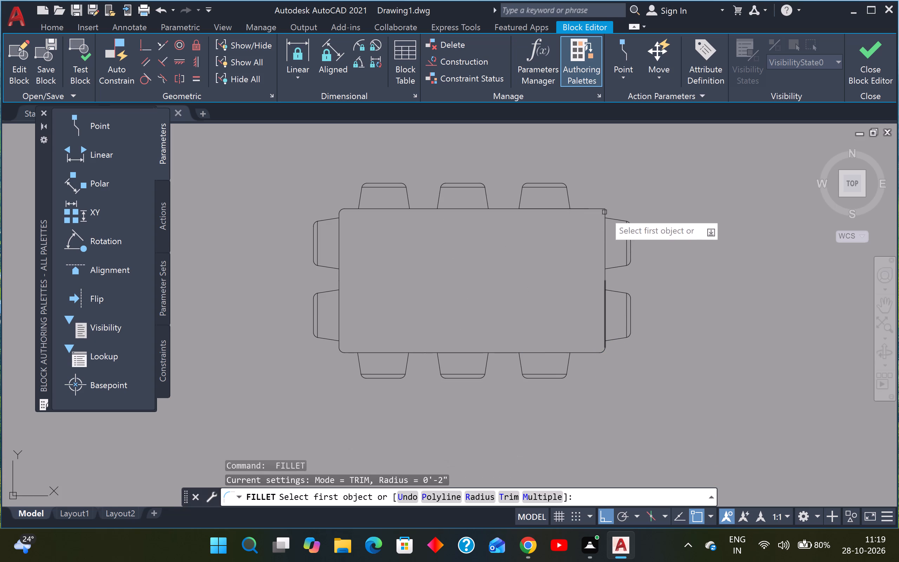
{"action": "left_click", "coordinate": [590, 210]}
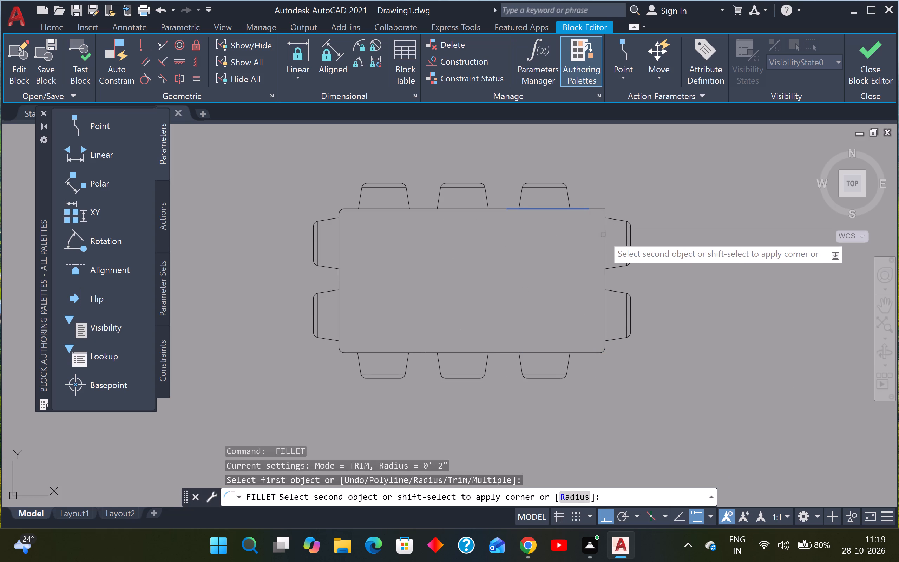
{"action": "left_click", "coordinate": [606, 246]}
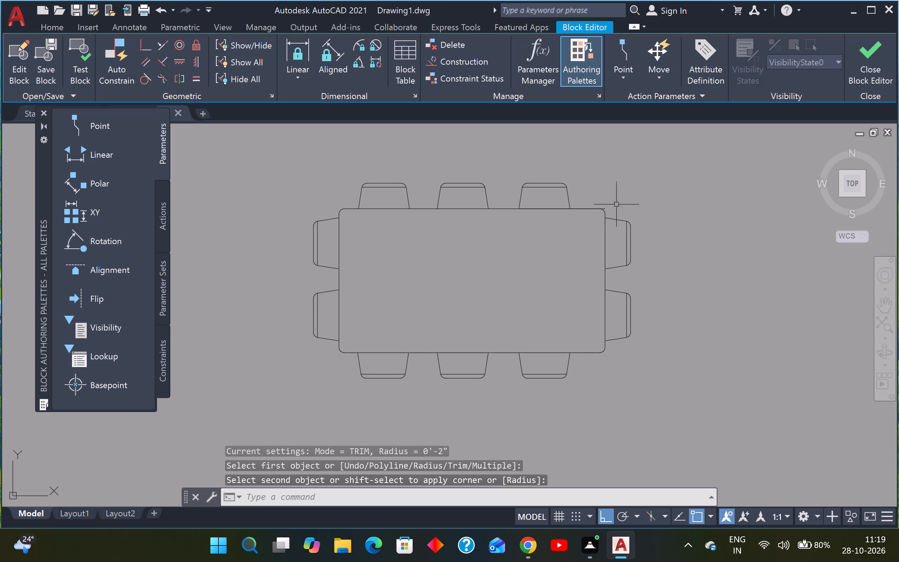
Trim the leftover edge line outside the tabletop's rounded upper-right corner.
{"action": "scroll", "coordinate": [600, 201], "scroll_direction": "up", "scroll_amount": 3}
{"action": "type", "text": "TR"}
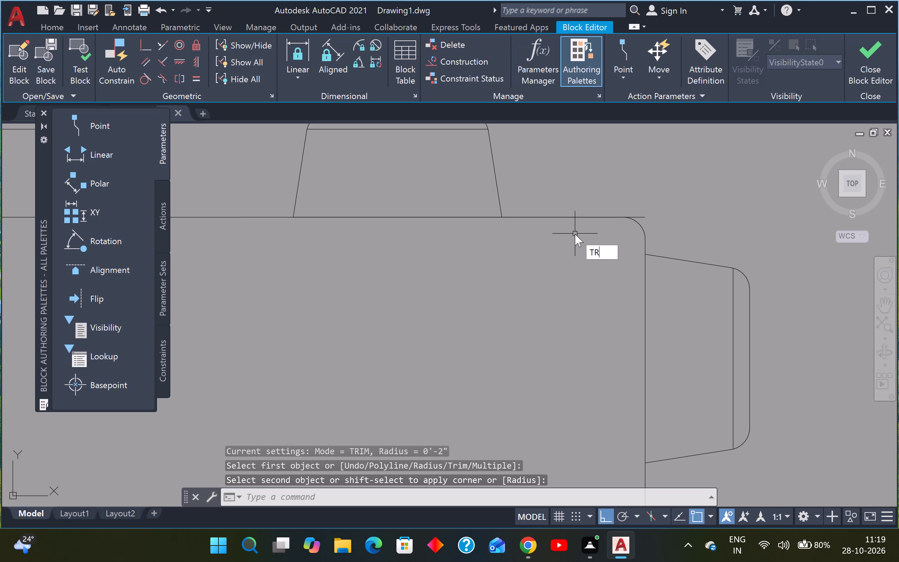
{"action": "key", "text": "space"}
{"action": "scroll", "coordinate": [656, 209], "scroll_direction": "up", "scroll_amount": 3}
{"action": "left_click", "coordinate": [609, 222]}
{"action": "left_click", "coordinate": [599, 257]}
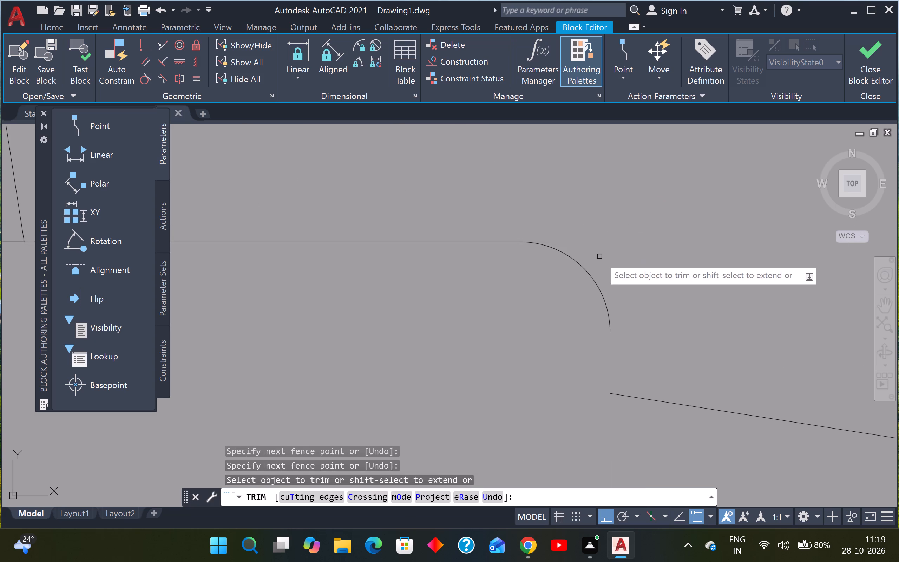
{"action": "scroll", "coordinate": [604, 257], "scroll_direction": "down", "scroll_amount": 3}
{"action": "scroll", "coordinate": [699, 275], "scroll_direction": "down", "scroll_amount": 5}
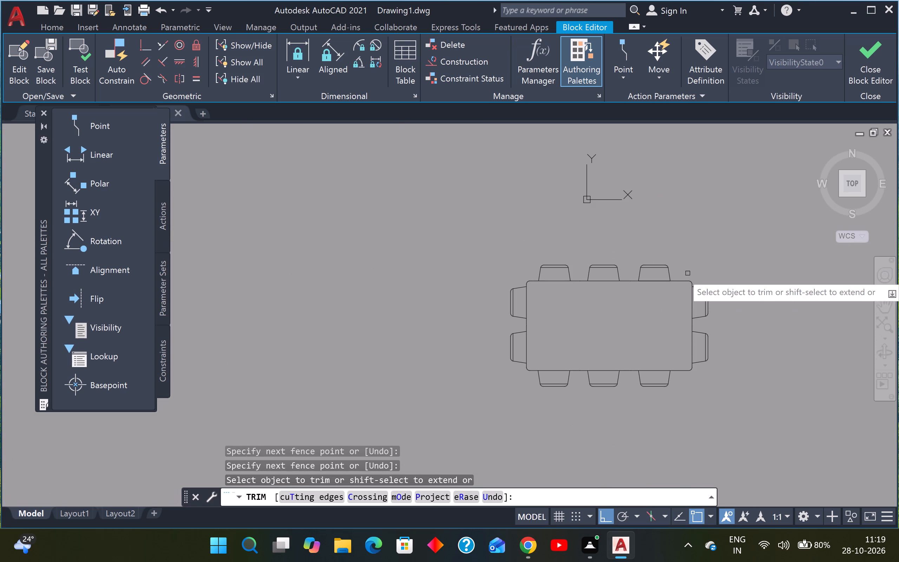
Close the Block Editor, saving the changes to Dining Set - 36 x 72 in.
{"action": "left_click", "coordinate": [888, 57]}
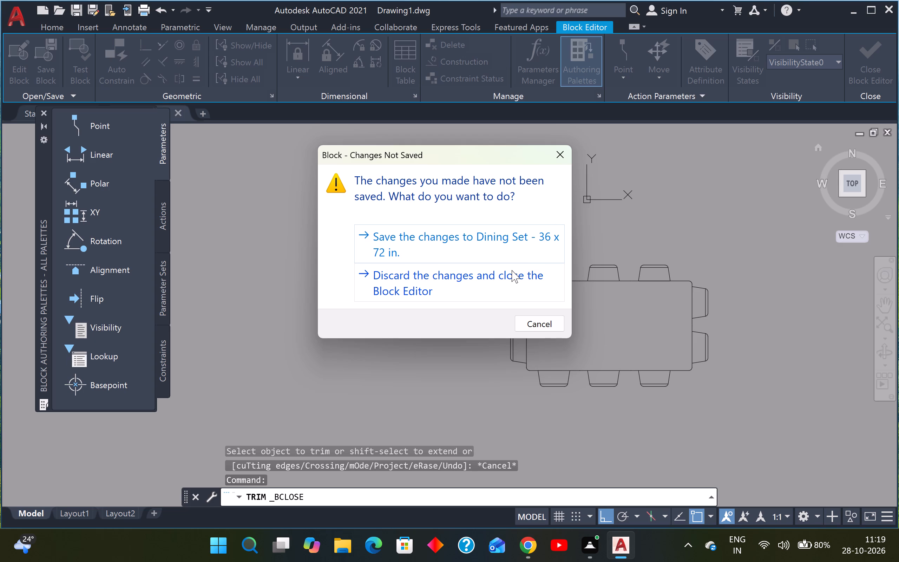
{"action": "left_click", "coordinate": [494, 234]}
Move the dining set with Ortho off into the floor plan's open hall, between the upper bedrooms and lower rooms, left of the staircase.
{"action": "scroll", "coordinate": [493, 246], "scroll_direction": "down", "scroll_amount": 2}
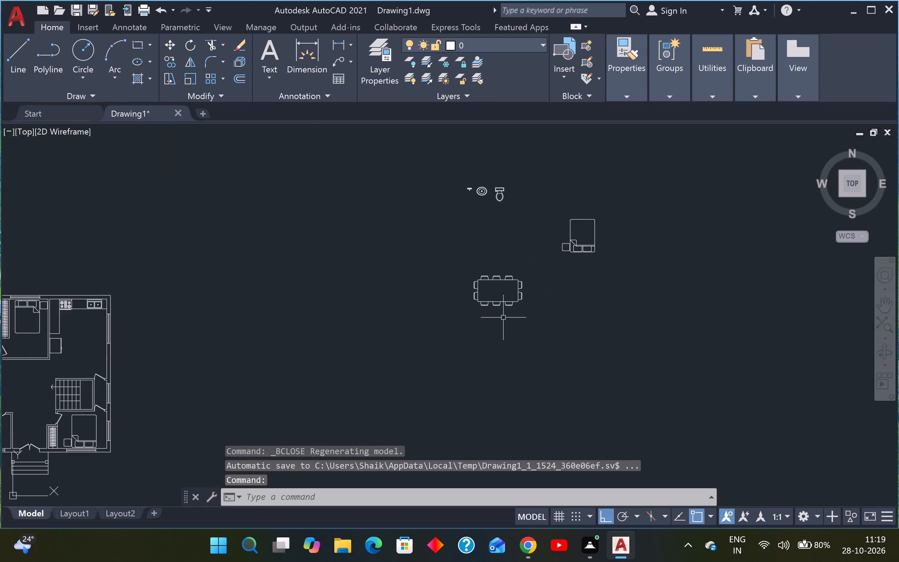
{"action": "scroll", "coordinate": [512, 285], "scroll_direction": "up", "scroll_amount": 1}
{"action": "left_click", "coordinate": [592, 228]}
{"action": "key", "text": "Escape"}
{"action": "left_click", "coordinate": [556, 224]}
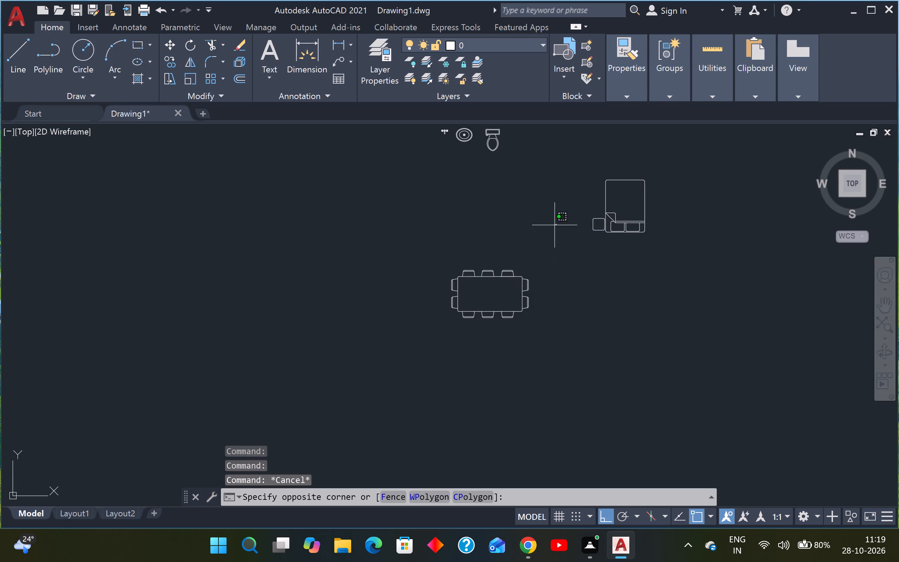
{"action": "left_click", "coordinate": [369, 397]}
{"action": "type", "text": "M"}
{"action": "key", "text": "space"}
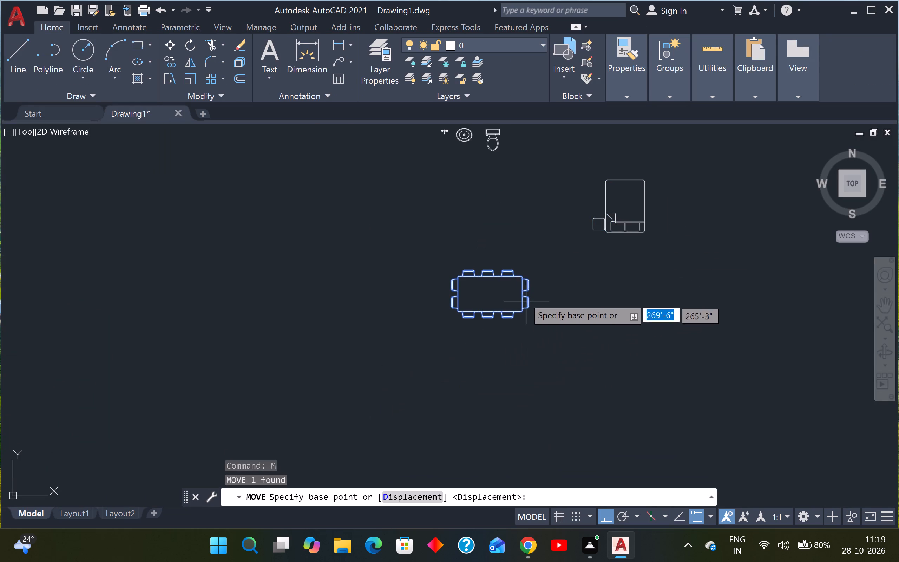
{"action": "left_click", "coordinate": [485, 292]}
{"action": "scroll", "coordinate": [485, 292], "scroll_direction": "down", "scroll_amount": 3}
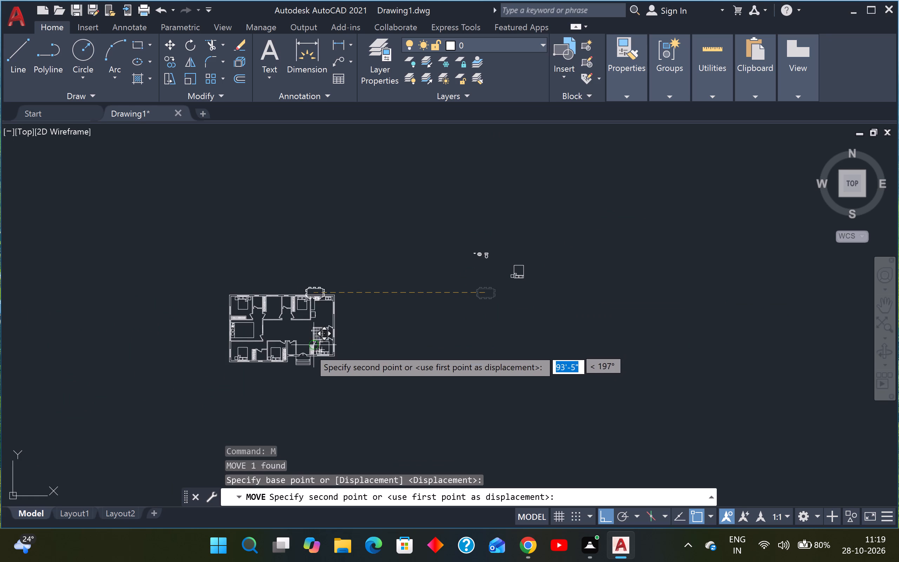
{"action": "key", "text": "F8"}
{"action": "scroll", "coordinate": [298, 325], "scroll_direction": "up", "scroll_amount": 3}
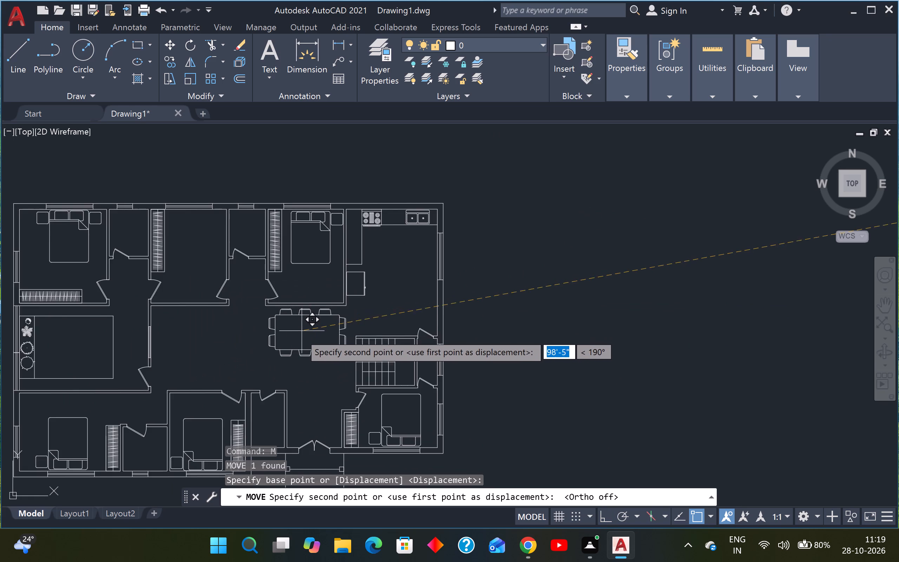
{"action": "scroll", "coordinate": [297, 336], "scroll_direction": "up", "scroll_amount": 2}
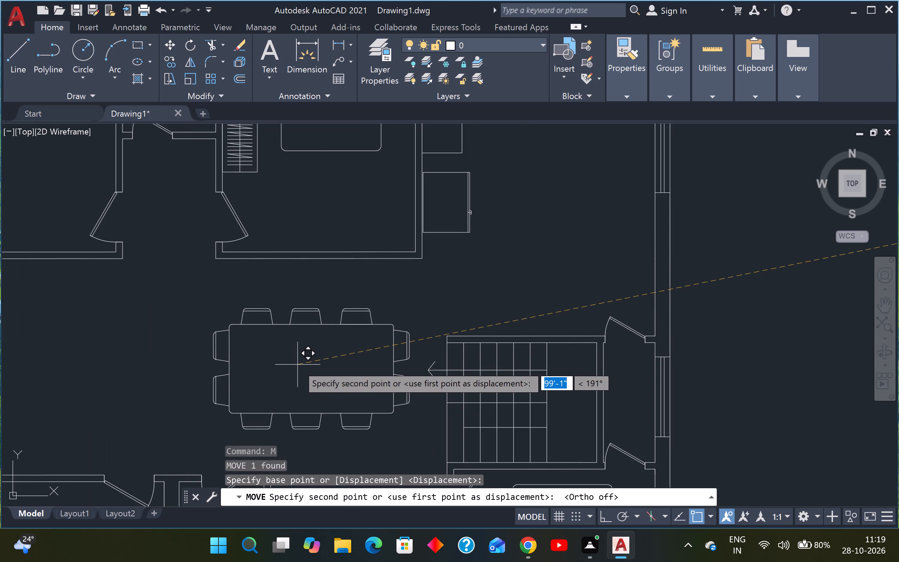
{"action": "scroll", "coordinate": [287, 361], "scroll_direction": "down", "scroll_amount": 2}
{"action": "scroll", "coordinate": [242, 369], "scroll_direction": "up", "scroll_amount": 1}
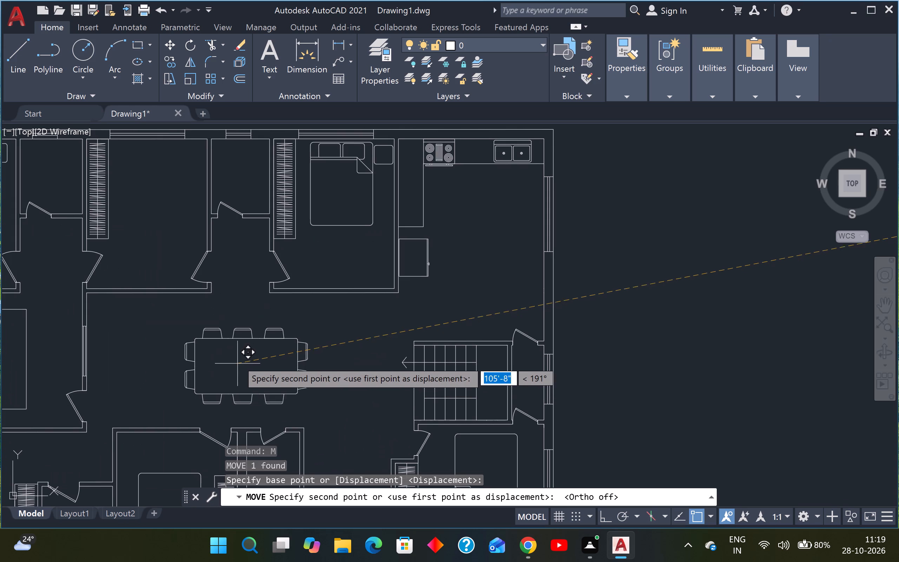
{"action": "left_click", "coordinate": [234, 359]}
{"action": "key", "text": "Escape"}
Scale the dining set down slightly by eye, using the tabletop's lower-left corner as the base point.
{"action": "left_click", "coordinate": [260, 319]}
{"action": "left_click", "coordinate": [232, 360]}
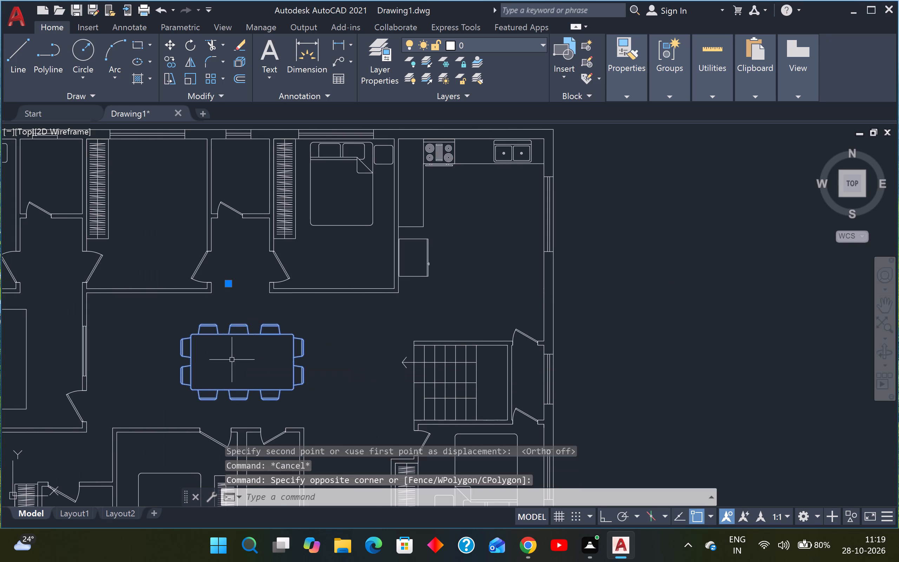
{"action": "type", "text": "SC"}
{"action": "key", "text": "space"}
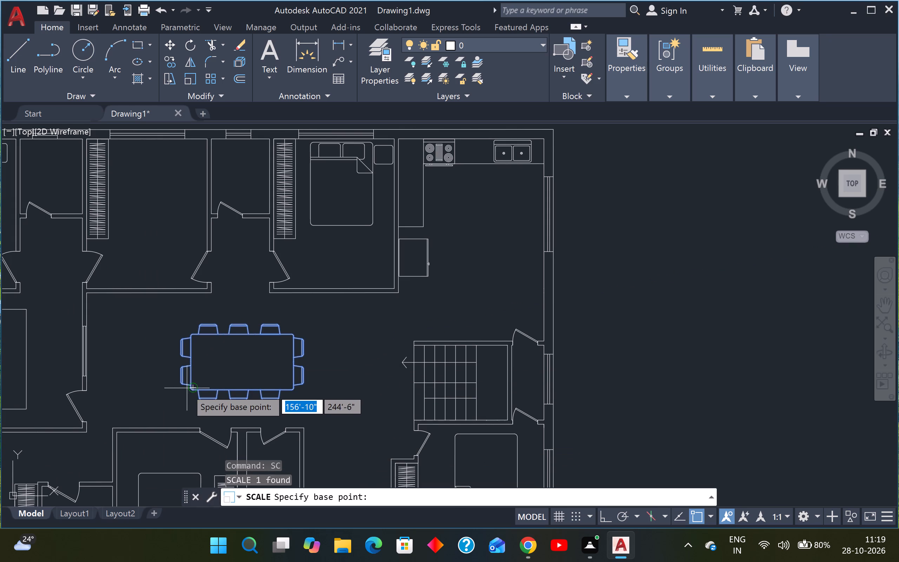
{"action": "left_click", "coordinate": [188, 391]}
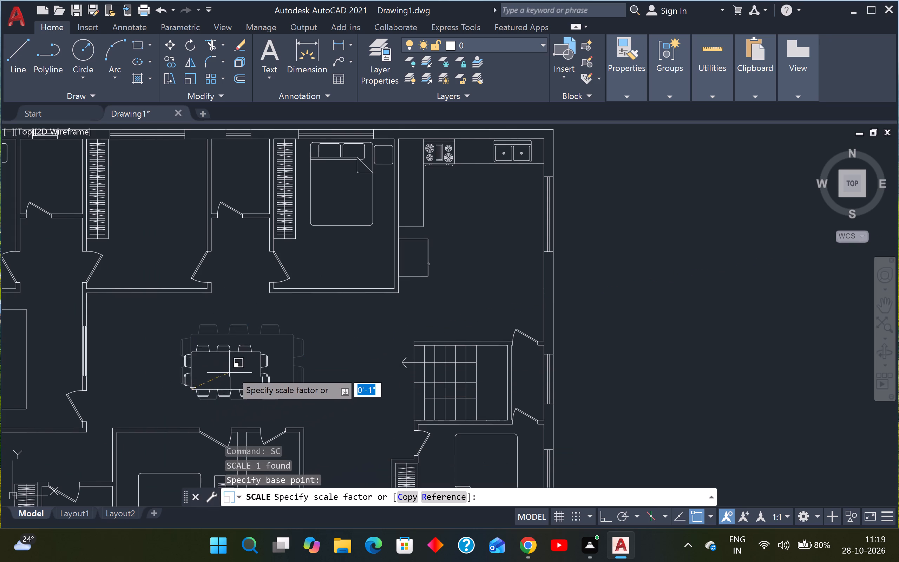
{"action": "left_click", "coordinate": [237, 364]}
{"action": "left_click", "coordinate": [252, 332]}
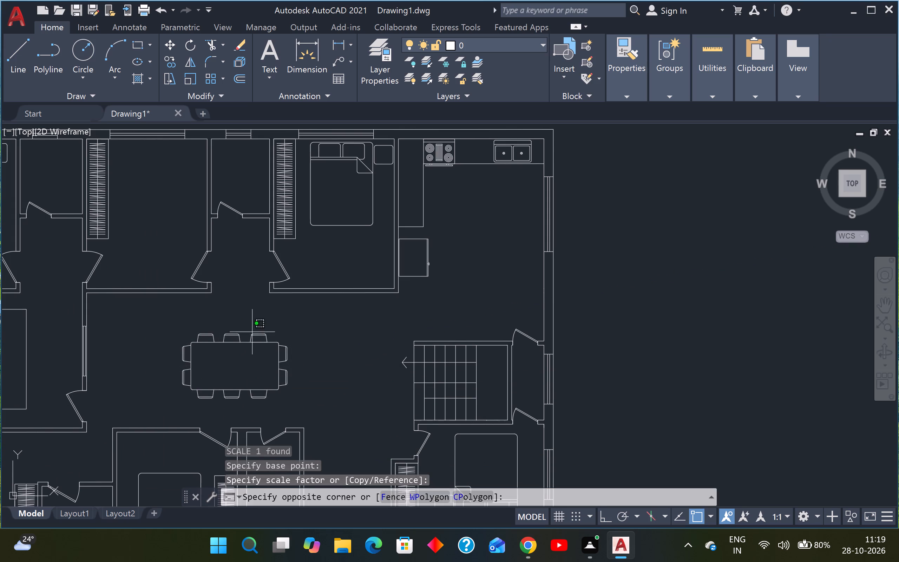
Move the dining set slightly toward the staircase and up within the open hall.
{"action": "left_click", "coordinate": [237, 350]}
{"action": "key", "text": "m"}
{"action": "key", "text": "space"}
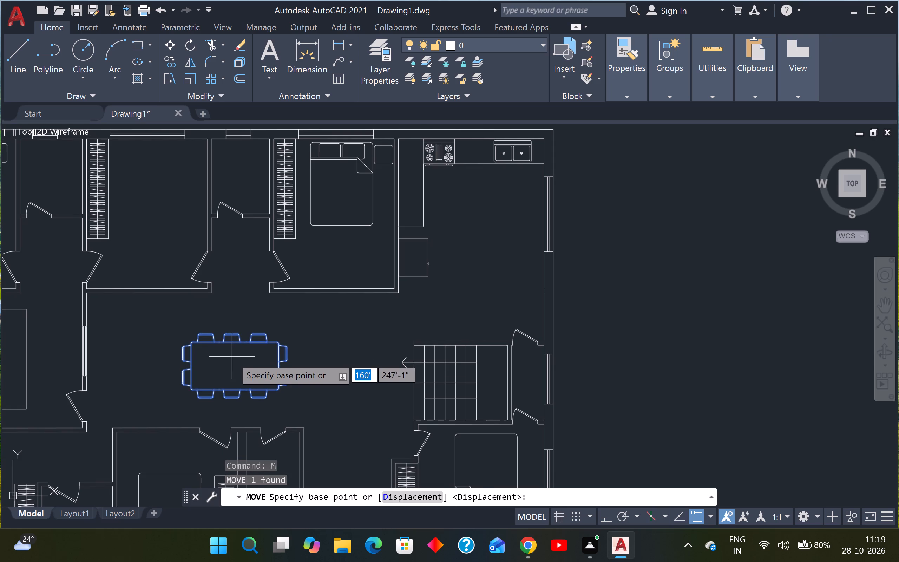
{"action": "left_click", "coordinate": [232, 357]}
{"action": "left_click", "coordinate": [263, 344]}
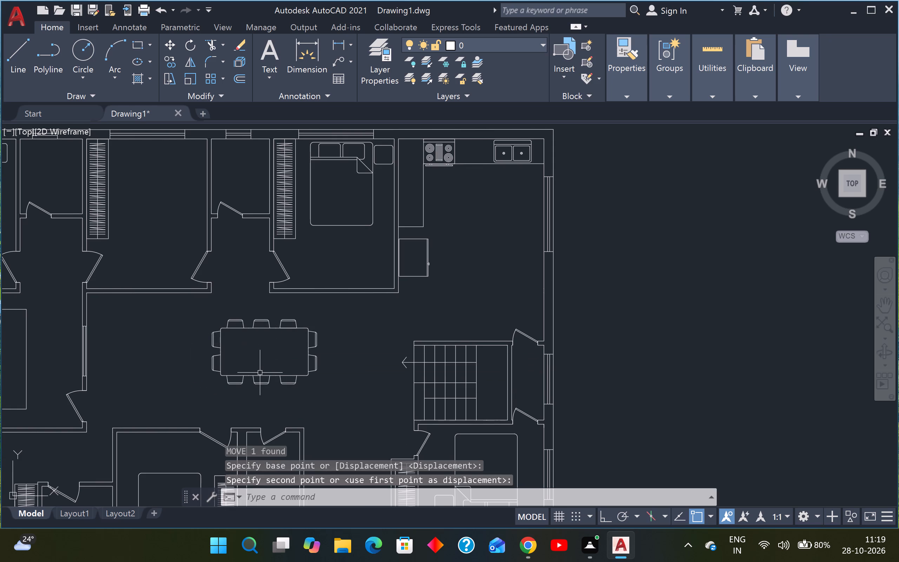
Draw a rectangle about 4'-7" by 2'-1" in the open kitchen area, between the refrigerator and the right exterior wall.
{"action": "scroll", "coordinate": [265, 370], "scroll_direction": "down", "scroll_amount": 2}
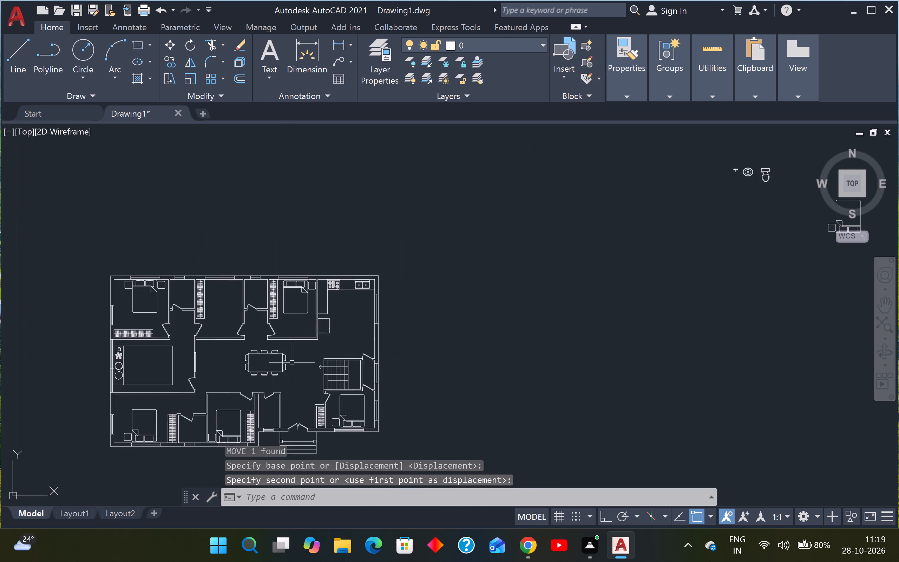
{"action": "middle_click_drag", "start_coordinate": [286, 363], "coordinate": [223, 392]}
{"action": "scroll", "coordinate": [267, 369], "scroll_direction": "up", "scroll_amount": 2}
{"action": "key", "text": "Escape"}
{"action": "key", "text": "Escape"}
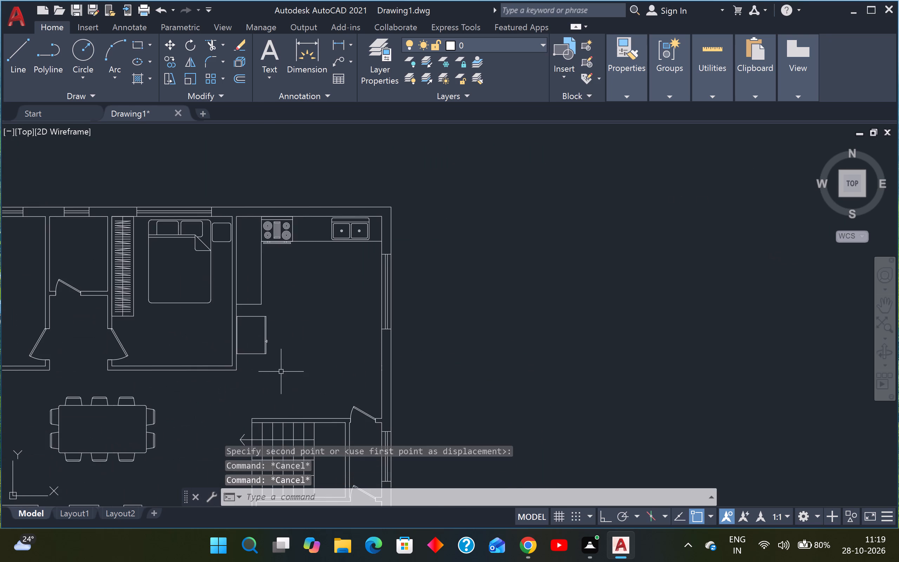
{"action": "type", "text": "RE"}
{"action": "key", "text": "c"}
{"action": "key", "text": "space"}
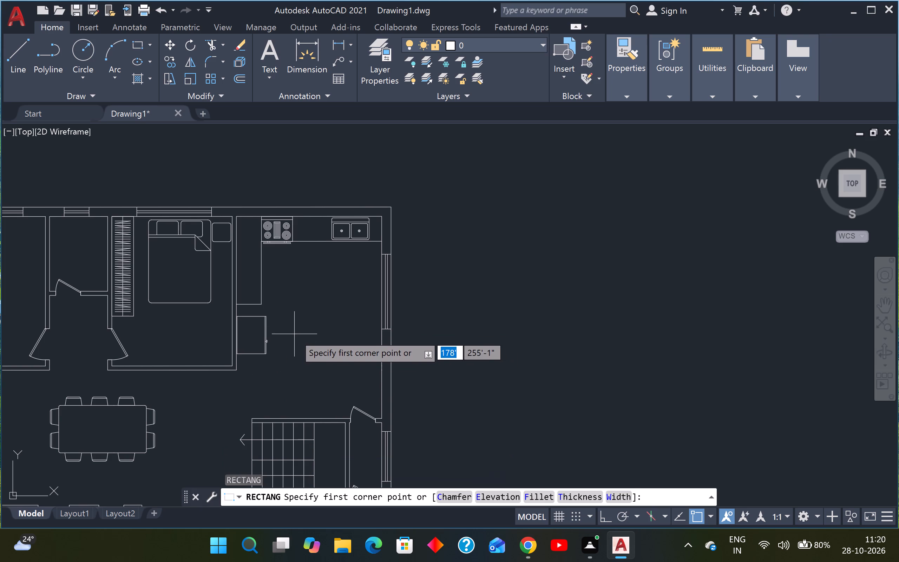
{"action": "left_click_drag", "start_coordinate": [294, 334], "coordinate": [295, 330]}
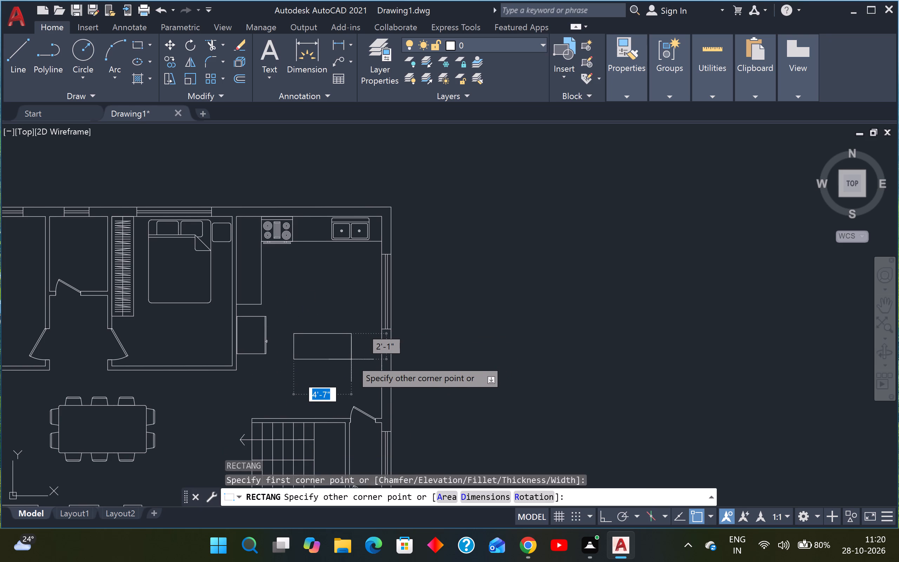
{"action": "left_click", "coordinate": [351, 359]}
{"action": "key", "text": "Escape"}
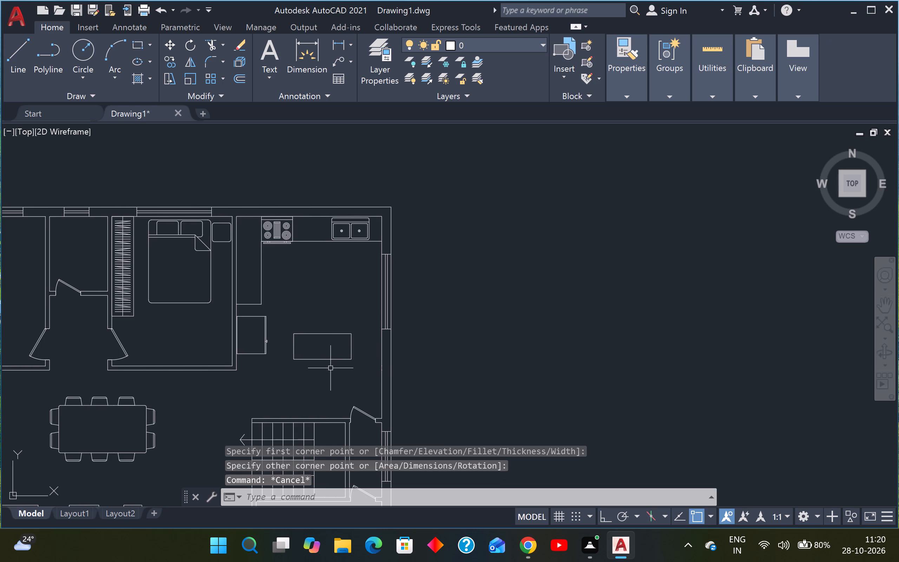
Draw a circle of about 7" radius centred on the rectangle's lower edge, near its lower-left corner.
{"action": "scroll", "coordinate": [313, 369], "scroll_direction": "up", "scroll_amount": 1}
{"action": "type", "text": "C"}
{"action": "key", "text": "space"}
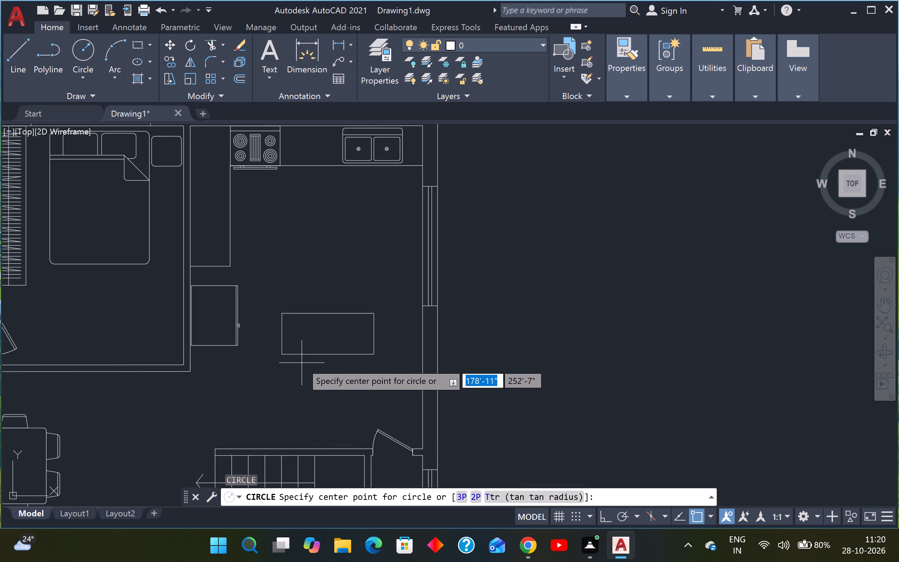
{"action": "left_click", "coordinate": [294, 356]}
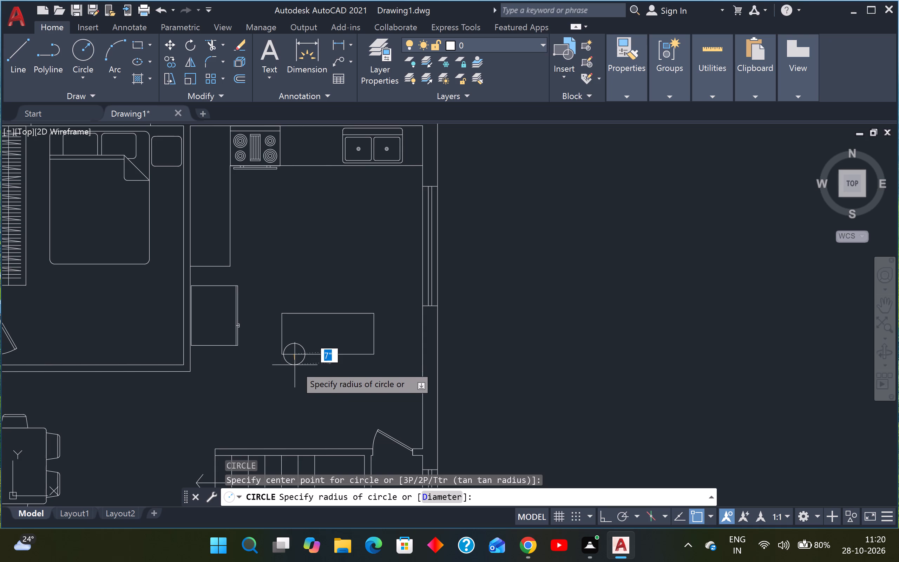
{"action": "left_click", "coordinate": [296, 367]}
{"action": "key", "text": "Escape"}
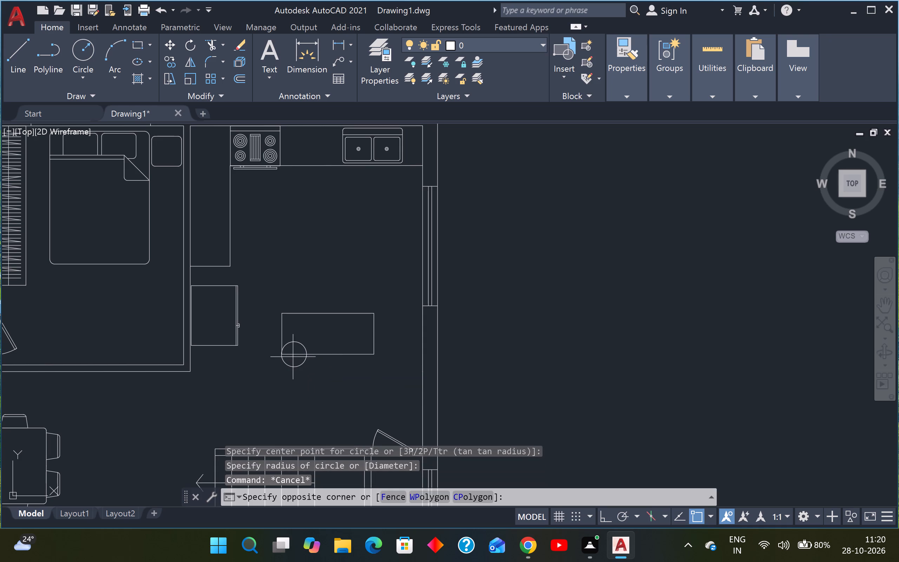
Copy the circle twice along the rectangle's lower edge, about 1'-7" and 3'-4" to the right of the original.
{"action": "left_click", "coordinate": [293, 357]}
{"action": "left_click", "coordinate": [278, 381]}
{"action": "key", "text": "c"}
{"action": "key", "text": "o"}
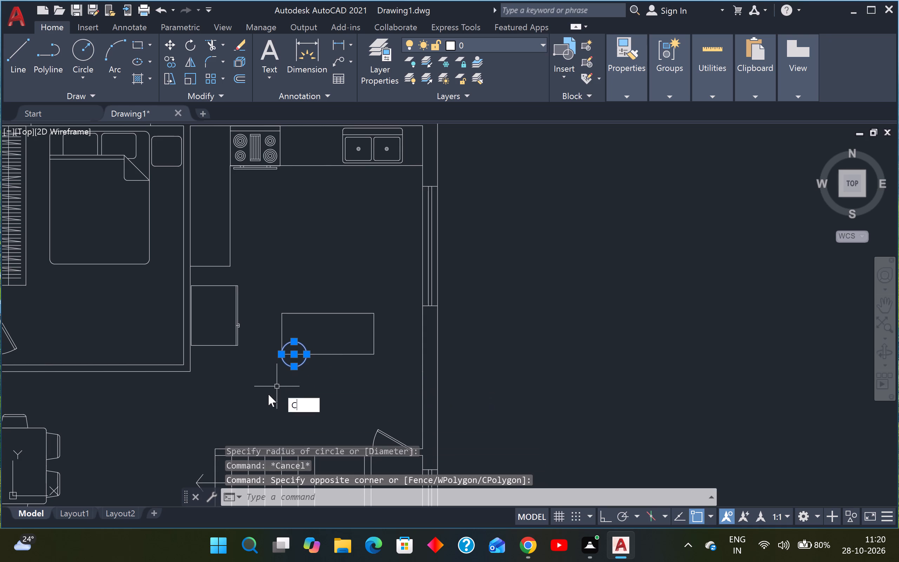
{"action": "key", "text": "Return"}
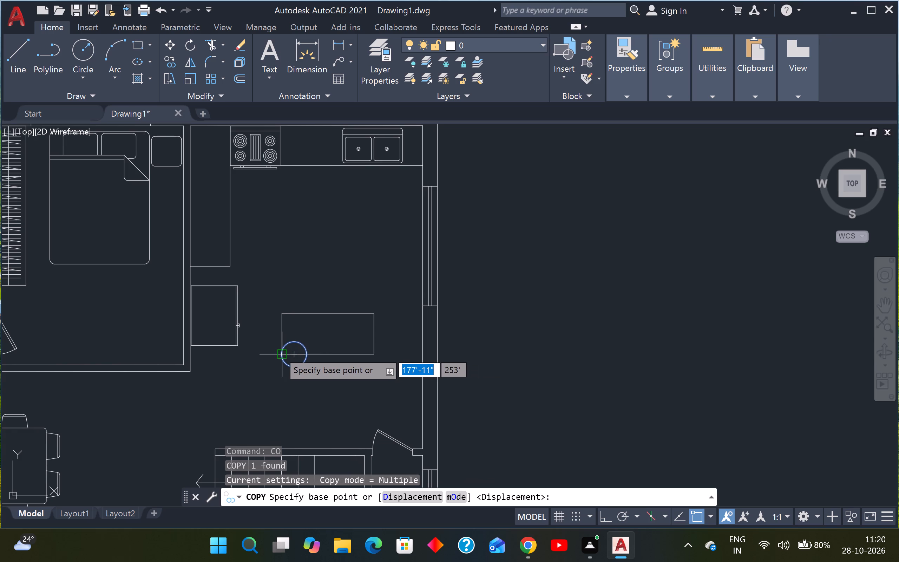
{"action": "left_click", "coordinate": [277, 352]}
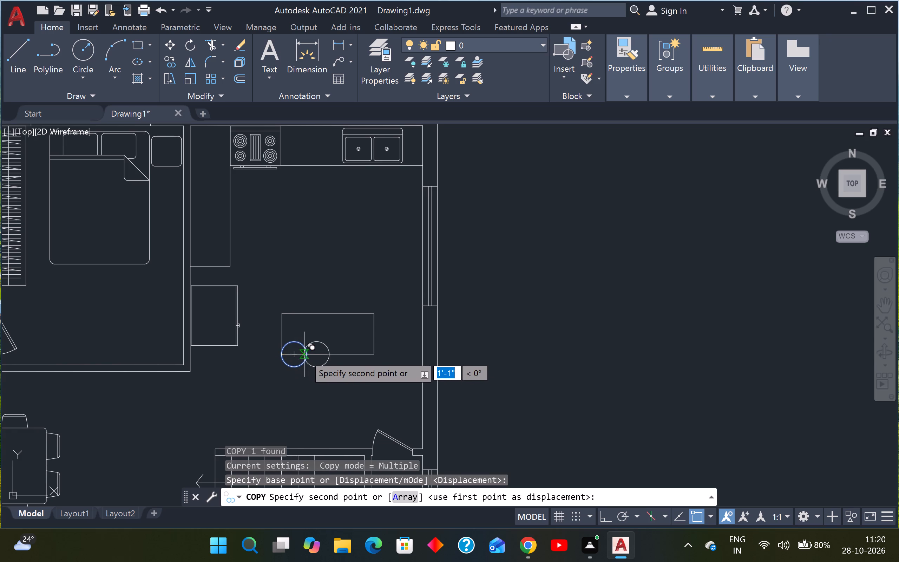
{"action": "scroll", "coordinate": [309, 355], "scroll_direction": "up", "scroll_amount": 1}
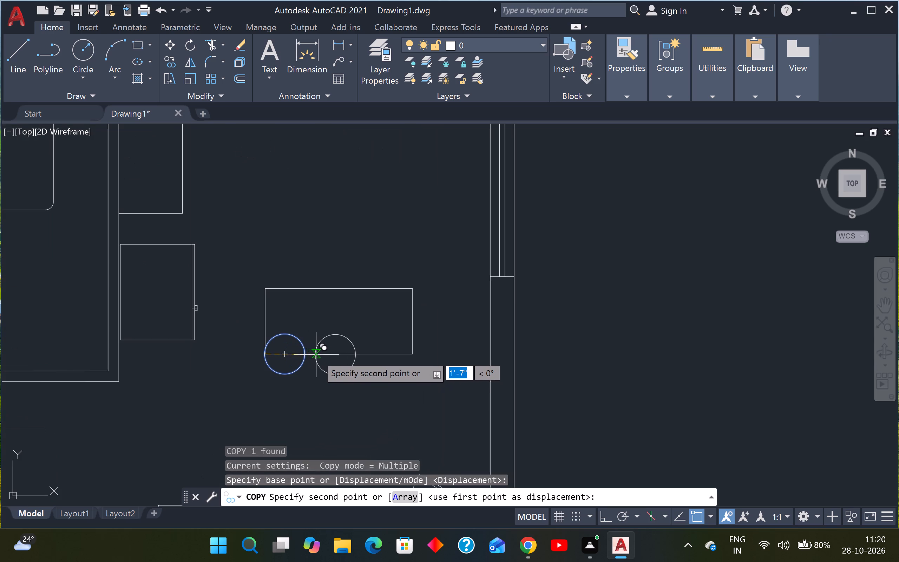
{"action": "left_click", "coordinate": [316, 354]}
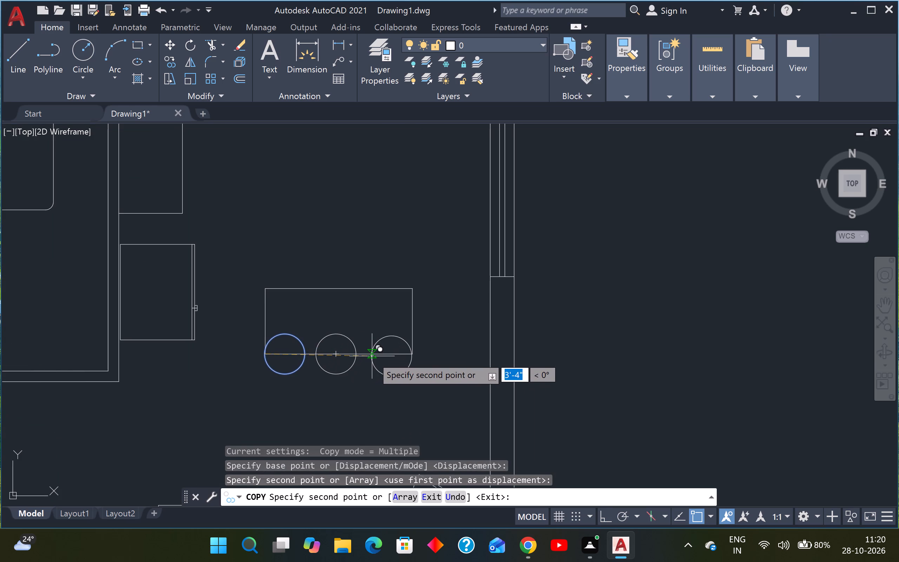
{"action": "left_click", "coordinate": [372, 355]}
{"action": "key", "text": "Escape"}
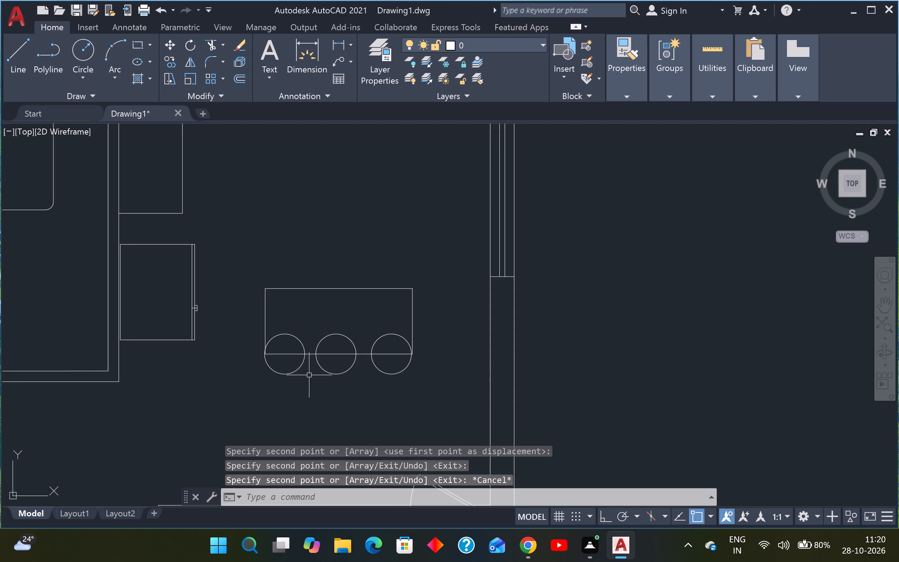
Trim the upper parts of the three circles inside the rectangle, leaving seat arcs below its lower edge.
{"action": "key", "text": "t"}
{"action": "key", "text": "r"}
{"action": "key", "text": "space"}
{"action": "scroll", "coordinate": [284, 353], "scroll_direction": "up", "scroll_amount": 3}
{"action": "left_click_drag", "start_coordinate": [278, 326], "coordinate": [282, 323]}
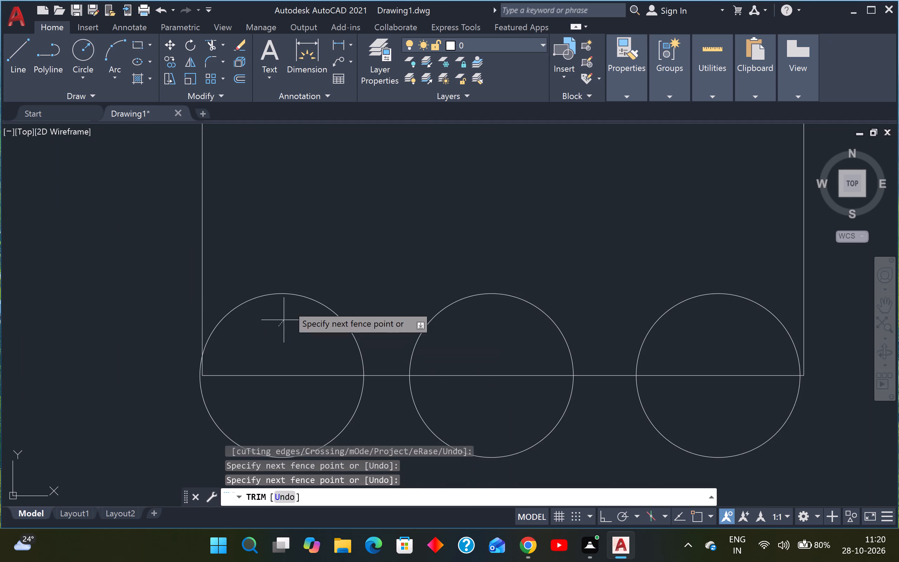
{"action": "left_click", "coordinate": [293, 284]}
{"action": "scroll", "coordinate": [188, 369], "scroll_direction": "up", "scroll_amount": 2}
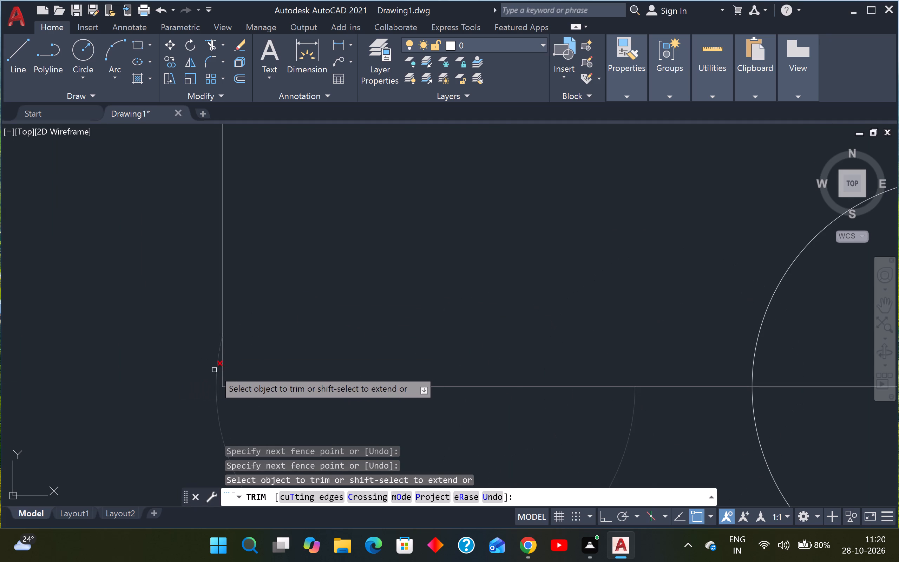
{"action": "scroll", "coordinate": [214, 370], "scroll_direction": "up", "scroll_amount": 1}
{"action": "scroll", "coordinate": [263, 379], "scroll_direction": "down", "scroll_amount": 4}
{"action": "left_click", "coordinate": [443, 361]}
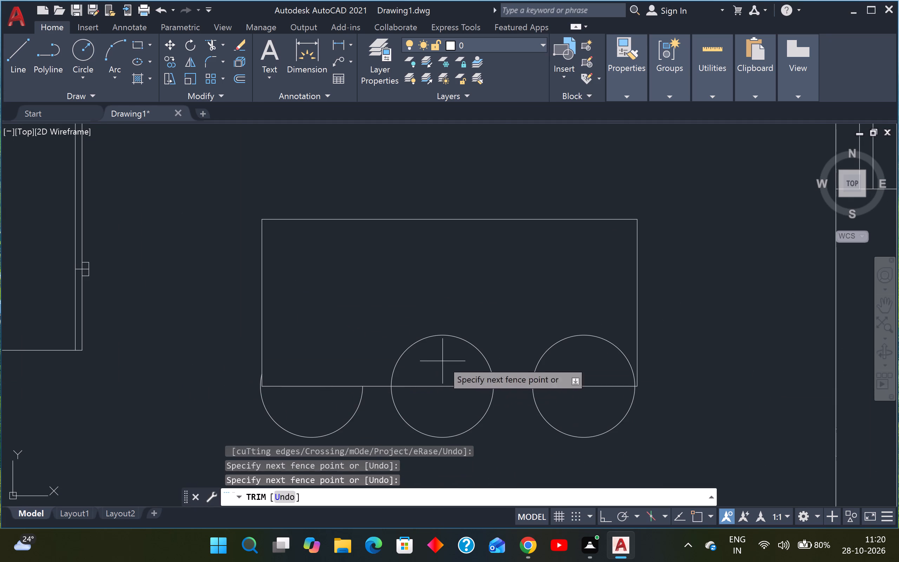
{"action": "left_click", "coordinate": [446, 319]}
{"action": "left_click", "coordinate": [600, 362]}
{"action": "left_click", "coordinate": [577, 325]}
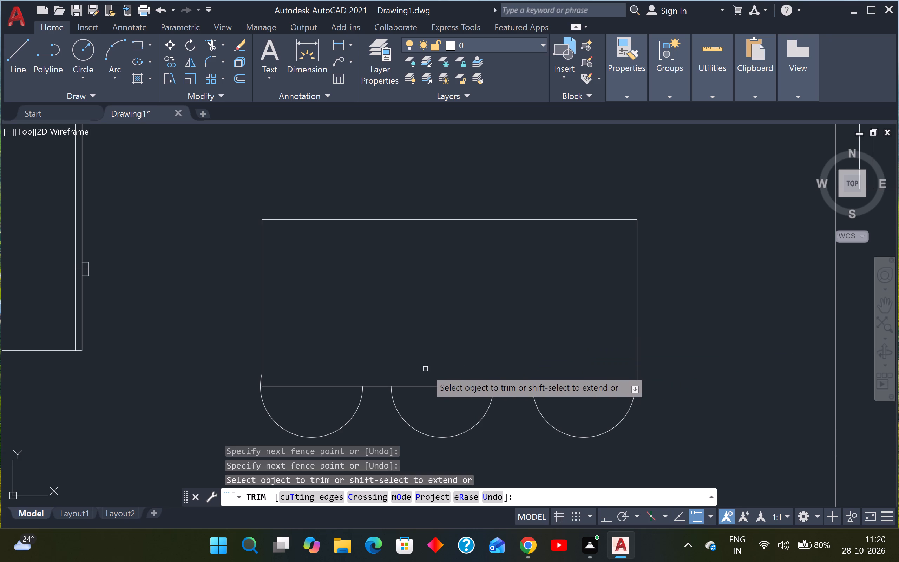
{"action": "scroll", "coordinate": [425, 369], "scroll_direction": "up", "scroll_amount": 1}
{"action": "scroll", "coordinate": [113, 398], "scroll_direction": "up", "scroll_amount": 2}
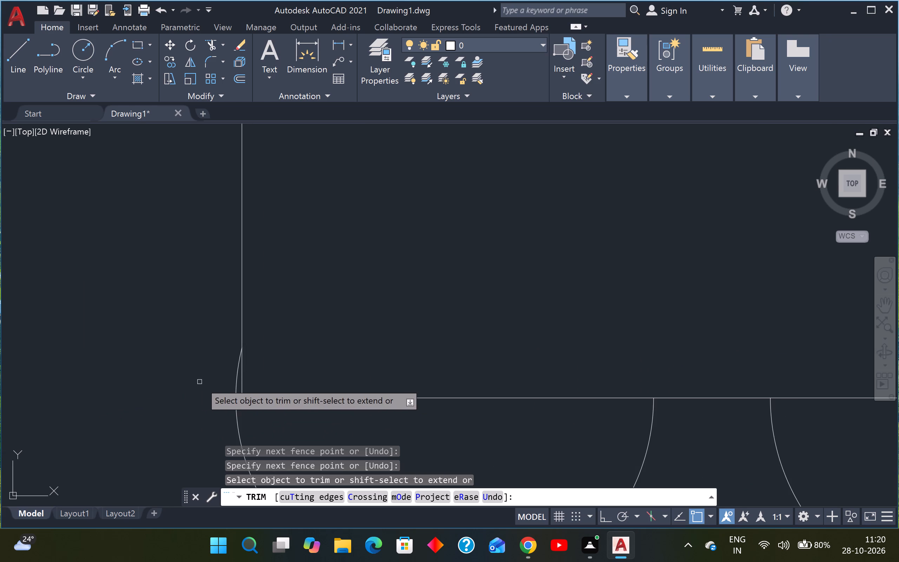
{"action": "scroll", "coordinate": [203, 382], "scroll_direction": "up", "scroll_amount": 2}
{"action": "key", "text": "Escape"}
Move the leftmost seat arc slightly right along the lower edge so it clears the rectangle's lower-left corner.
{"action": "scroll", "coordinate": [363, 386], "scroll_direction": "down", "scroll_amount": 1}
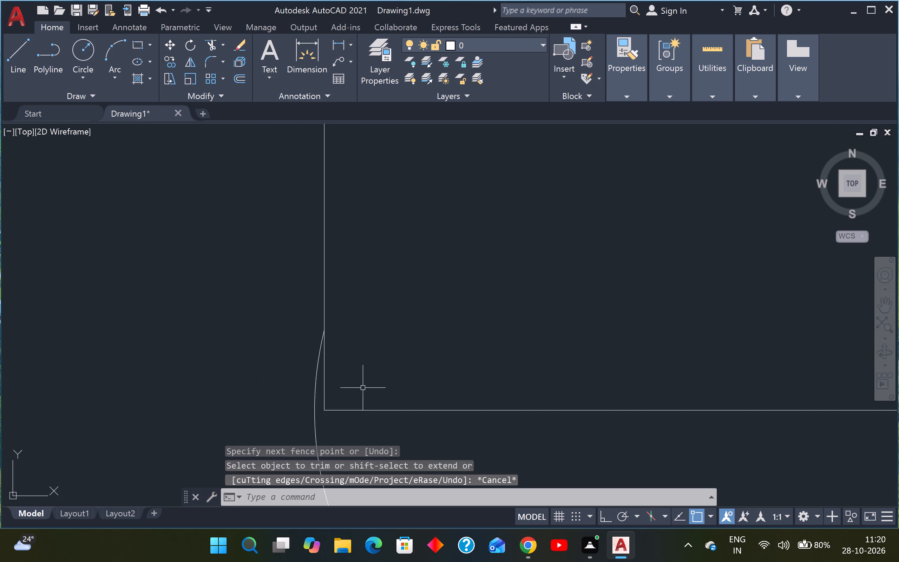
{"action": "scroll", "coordinate": [365, 397], "scroll_direction": "down", "scroll_amount": 3}
{"action": "left_click_drag", "start_coordinate": [544, 420], "coordinate": [520, 423]}
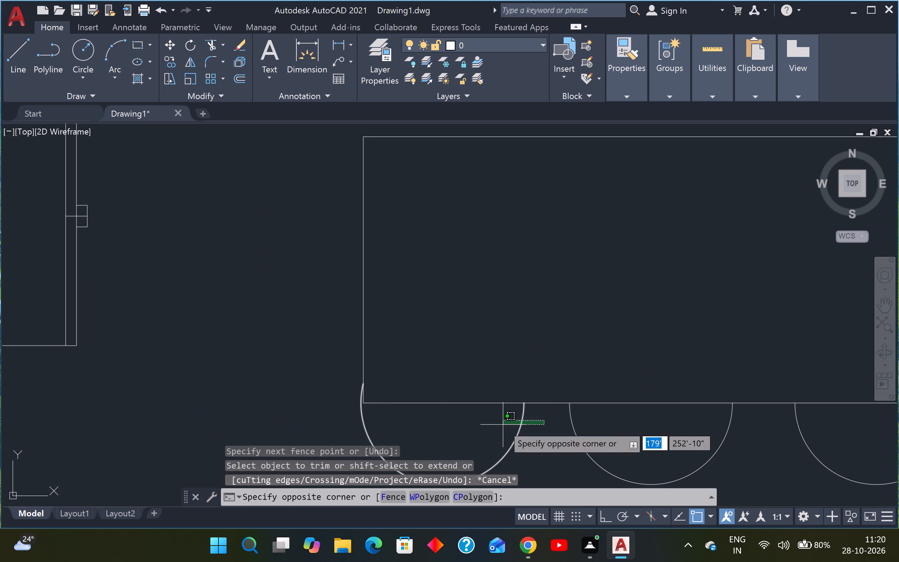
{"action": "left_click", "coordinate": [503, 425]}
{"action": "key", "text": "m"}
{"action": "key", "text": "space"}
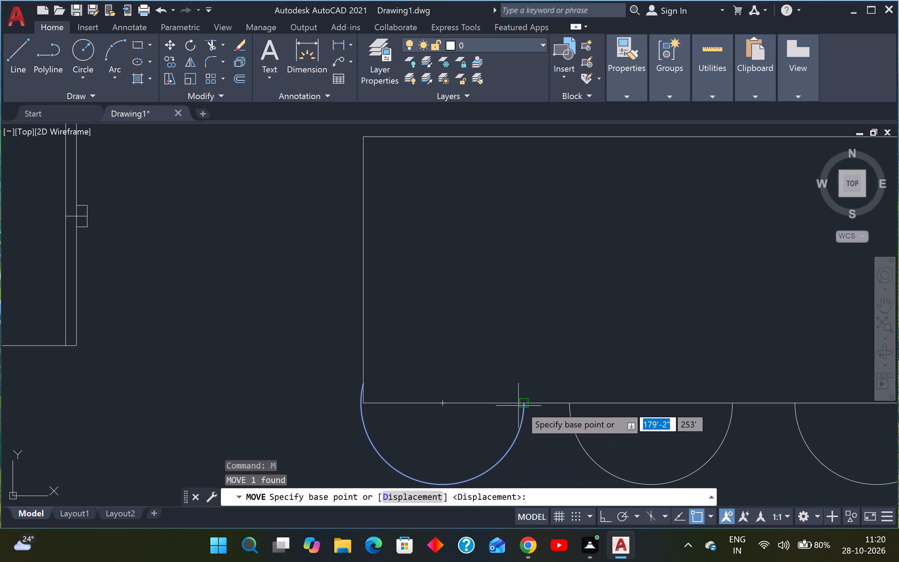
{"action": "left_click", "coordinate": [523, 404]}
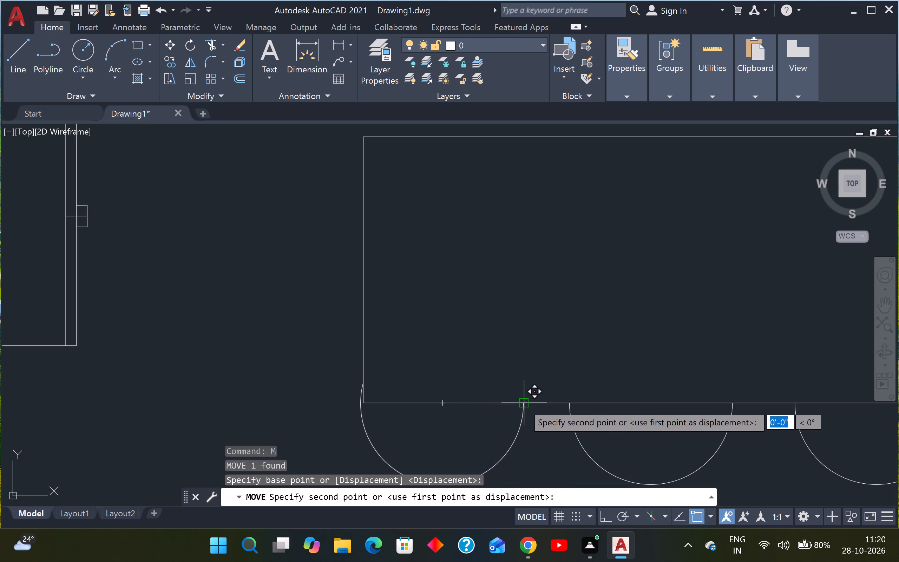
{"action": "left_click", "coordinate": [532, 402]}
{"action": "key", "text": "Escape"}
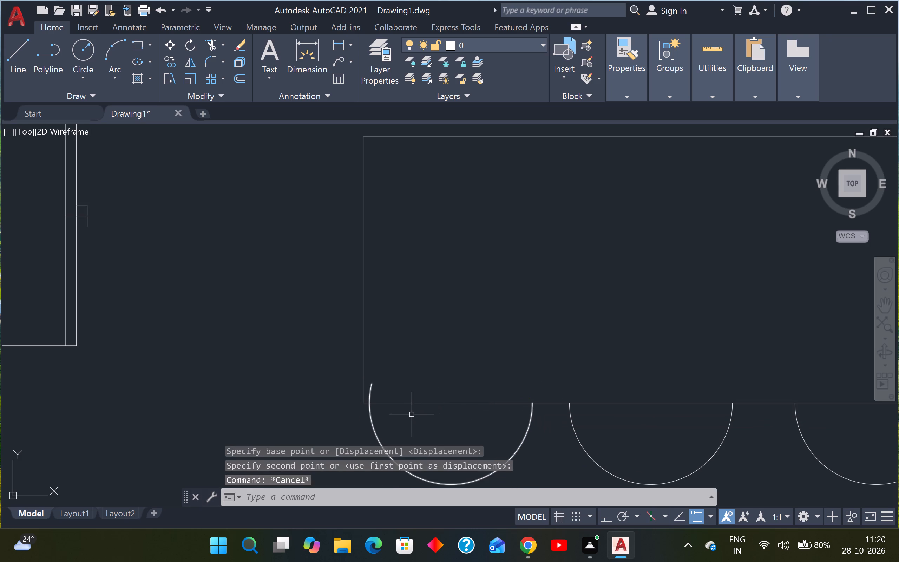
Trim the leftover piece of the leftmost seat arc above the rectangle's lower edge.
{"action": "type", "text": "TR"}
{"action": "key", "text": "space"}
{"action": "scroll", "coordinate": [366, 392], "scroll_direction": "up", "scroll_amount": 2}
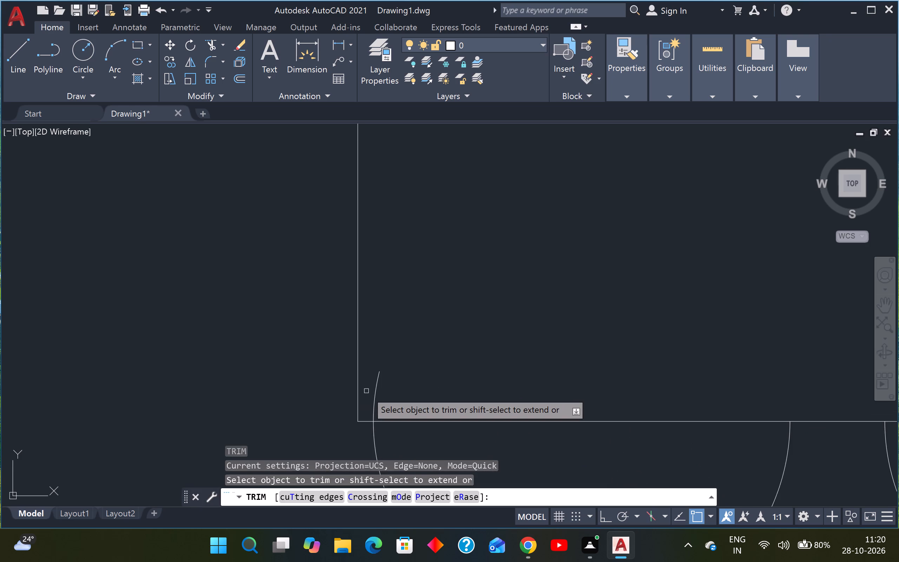
{"action": "scroll", "coordinate": [366, 391], "scroll_direction": "up", "scroll_amount": 1}
{"action": "left_click", "coordinate": [367, 390]}
{"action": "left_click", "coordinate": [403, 385]}
{"action": "scroll", "coordinate": [403, 385], "scroll_direction": "down", "scroll_amount": 4}
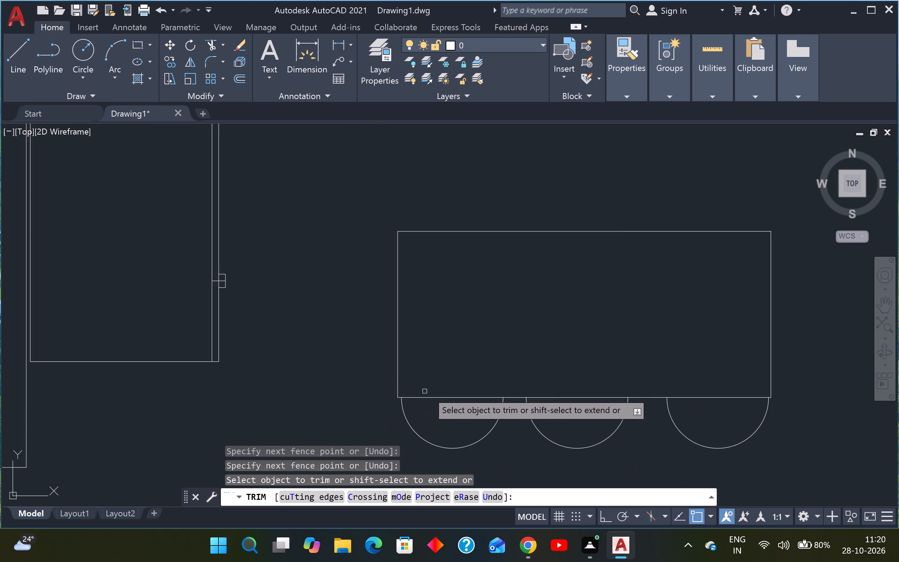
{"action": "scroll", "coordinate": [454, 391], "scroll_direction": "down", "scroll_amount": 2}
{"action": "key", "text": "Escape"}
{"action": "key", "text": "Escape"}
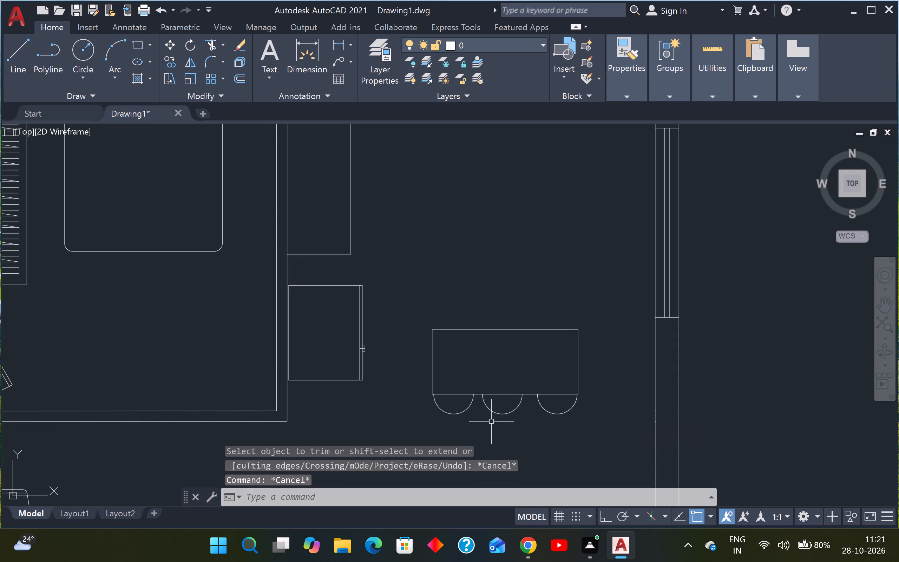
Offset the leftmost seat semicircle inward by 2".
{"action": "scroll", "coordinate": [491, 421], "scroll_direction": "up", "scroll_amount": 2}
{"action": "left_click", "coordinate": [405, 385]}
{"action": "key", "text": "Escape"}
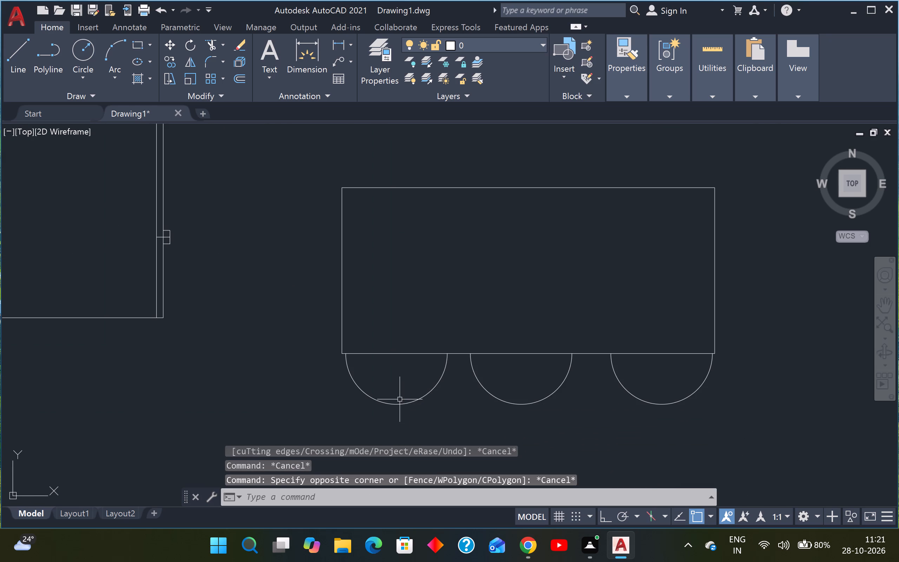
{"action": "type", "text": "O"}
{"action": "key", "text": "space"}
{"action": "key", "text": "space"}
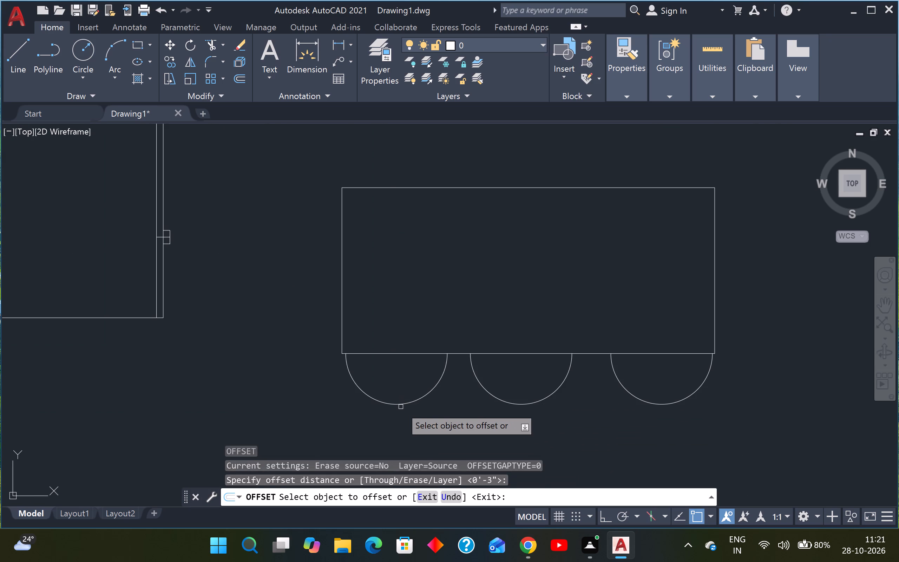
{"action": "left_click", "coordinate": [403, 404]}
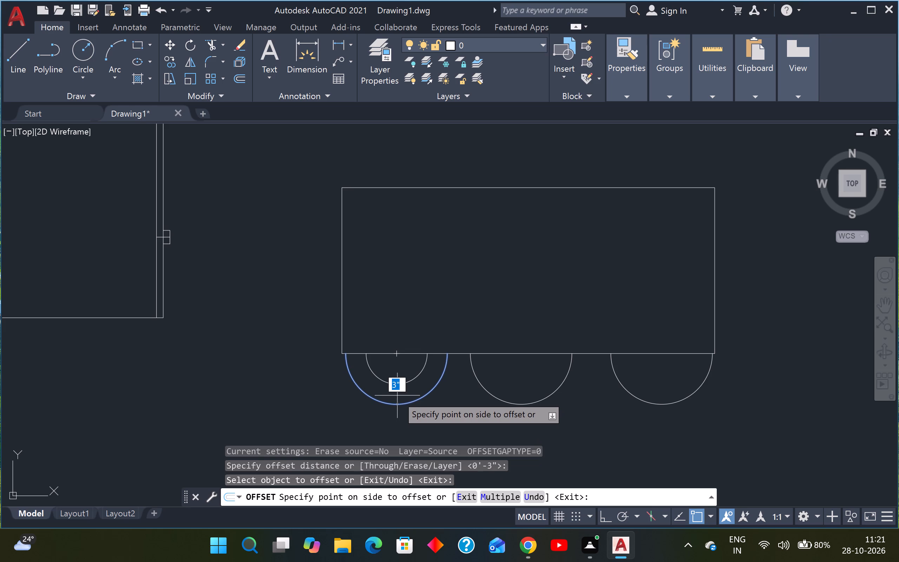
{"action": "type", "text": "2\""}
{"action": "key", "text": "Return"}
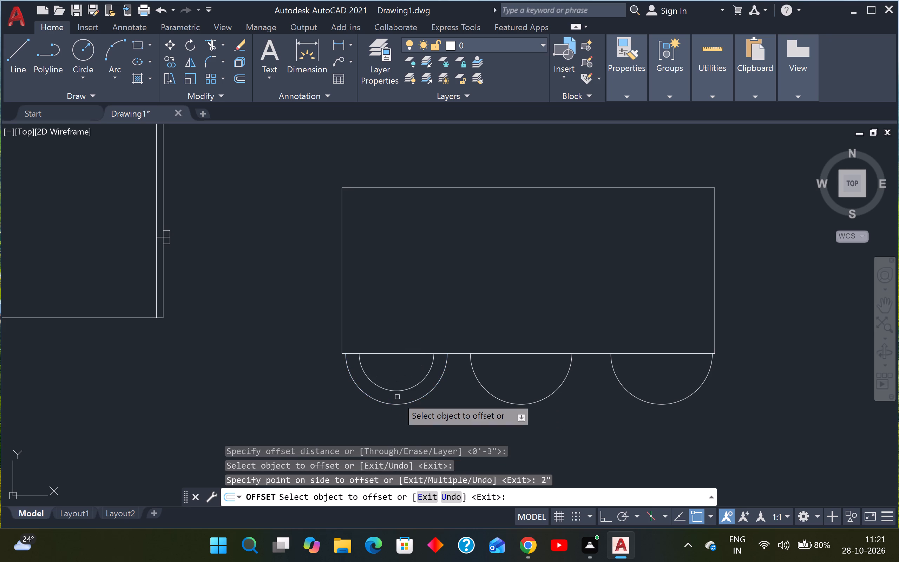
{"action": "key", "text": "Escape"}
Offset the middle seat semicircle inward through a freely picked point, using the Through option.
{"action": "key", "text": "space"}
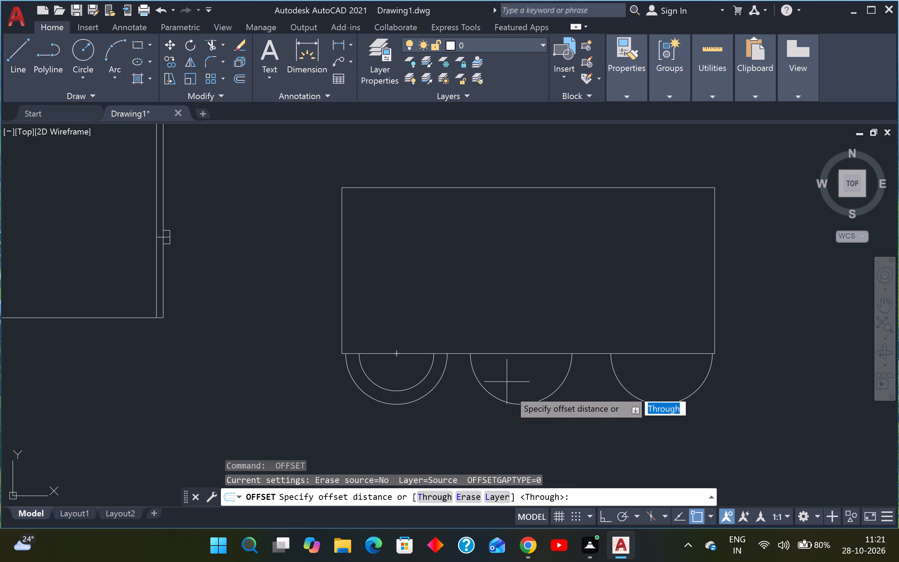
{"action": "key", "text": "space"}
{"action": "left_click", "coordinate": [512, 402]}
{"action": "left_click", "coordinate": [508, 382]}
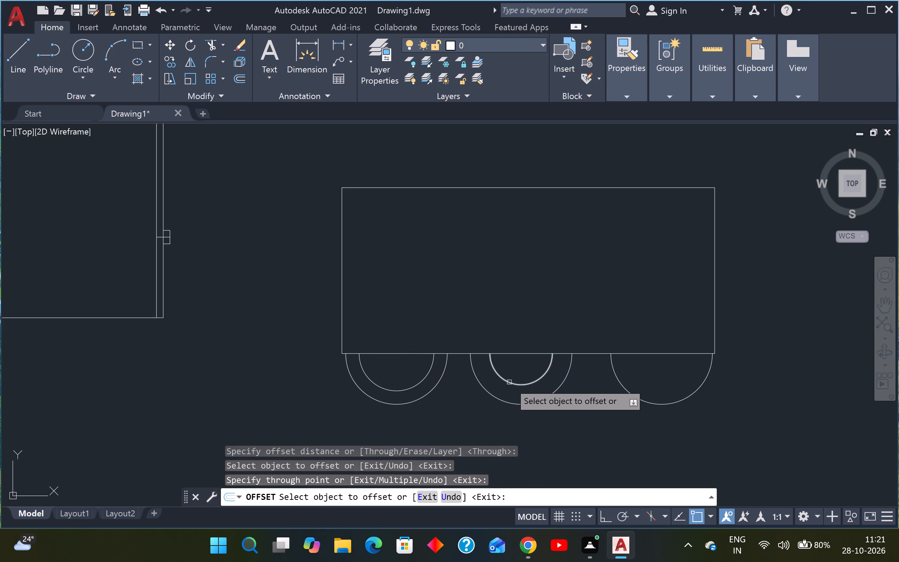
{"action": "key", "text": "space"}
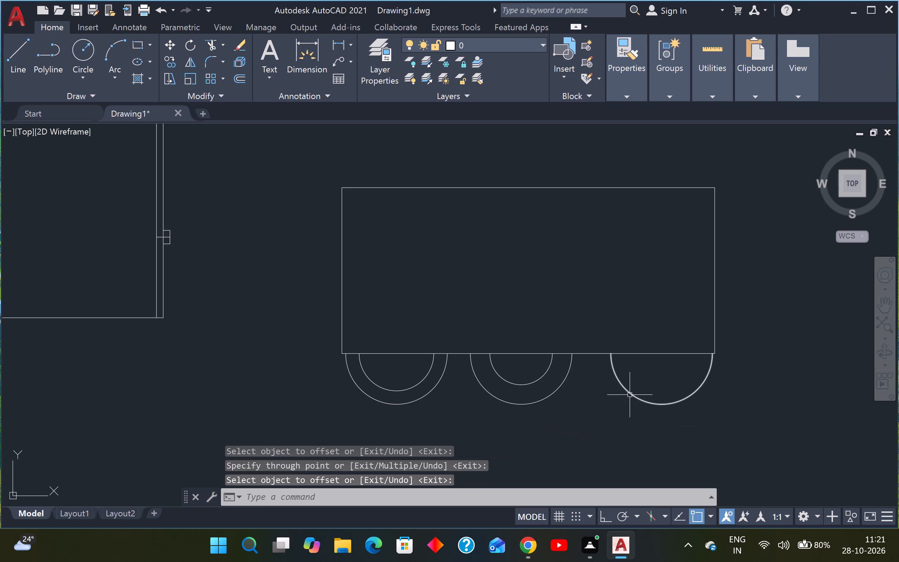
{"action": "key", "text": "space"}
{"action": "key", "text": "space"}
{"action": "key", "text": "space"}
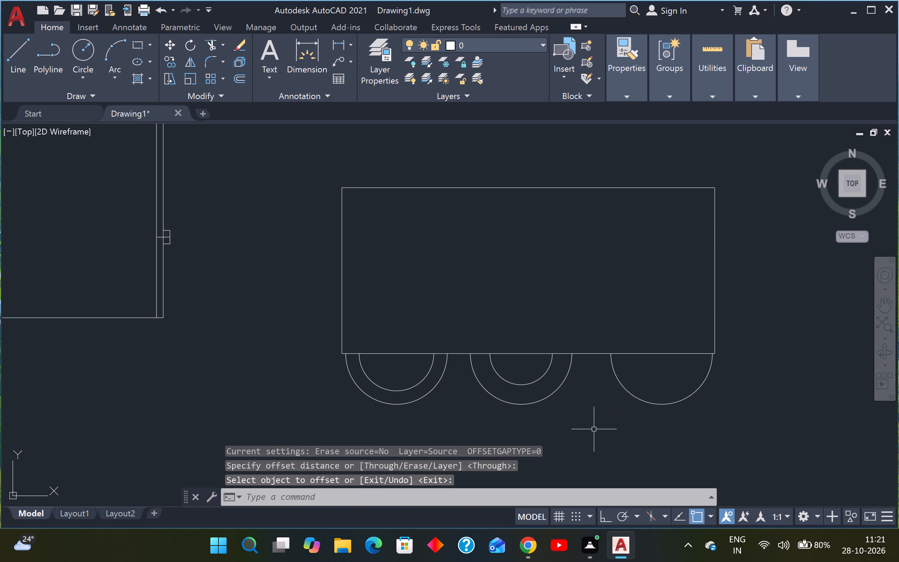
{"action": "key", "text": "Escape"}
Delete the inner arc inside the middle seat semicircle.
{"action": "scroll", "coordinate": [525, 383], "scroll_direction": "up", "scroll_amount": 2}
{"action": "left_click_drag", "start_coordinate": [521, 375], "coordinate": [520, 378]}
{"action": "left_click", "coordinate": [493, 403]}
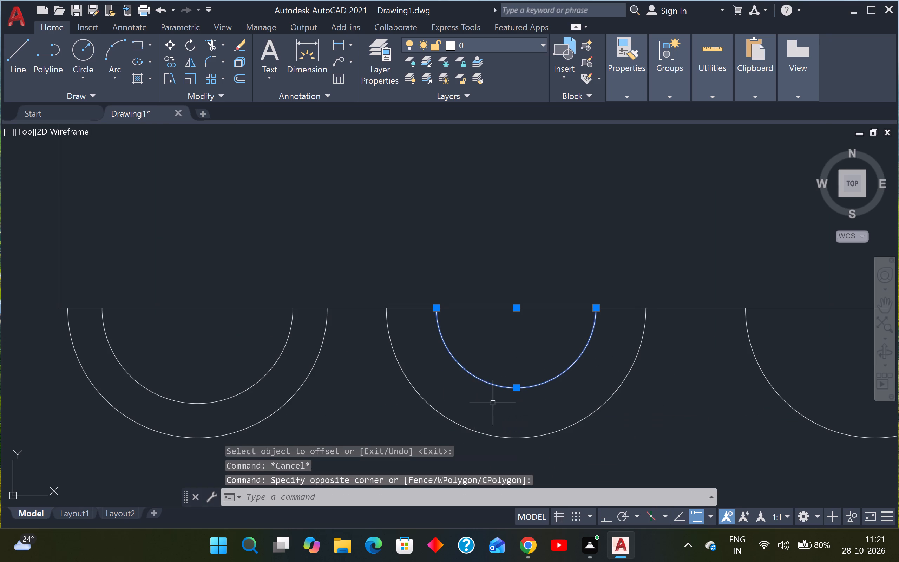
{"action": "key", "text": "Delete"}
Offset the middle and rightmost seat semicircles inward by 2" below the kitchen table rectangle.
{"action": "type", "text": "O"}
{"action": "key", "text": "space"}
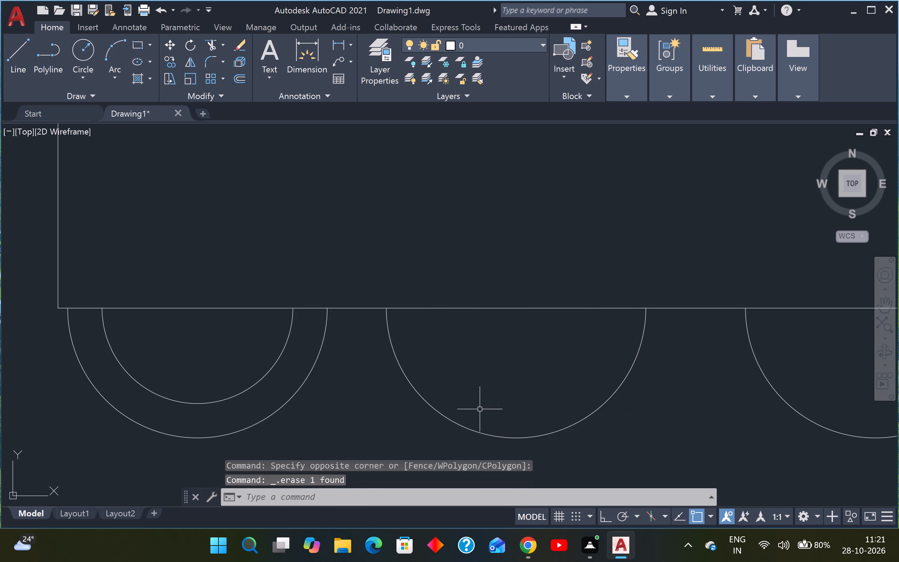
{"action": "type", "text": "2\""}
{"action": "key", "text": "Return"}
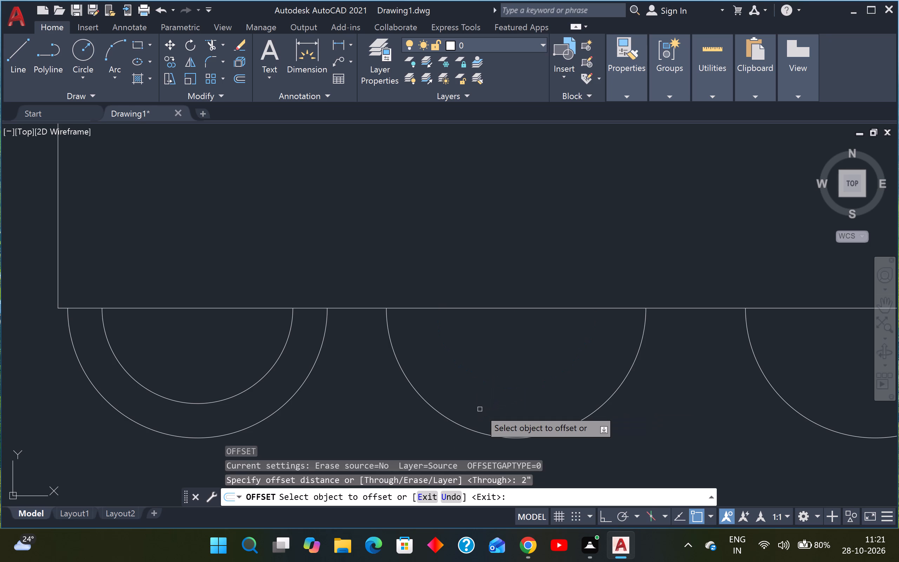
{"action": "left_click_drag", "start_coordinate": [556, 433], "coordinate": [546, 434]}
{"action": "left_click", "coordinate": [530, 424]}
{"action": "scroll", "coordinate": [530, 424], "scroll_direction": "down", "scroll_amount": 3}
{"action": "scroll", "coordinate": [624, 426], "scroll_direction": "up", "scroll_amount": 2}
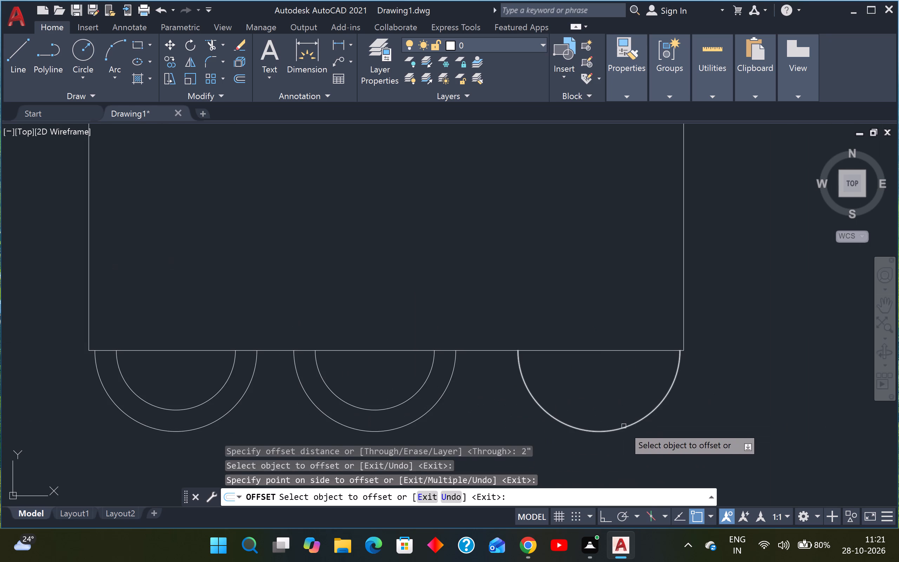
{"action": "left_click", "coordinate": [624, 426]}
{"action": "left_click", "coordinate": [596, 411]}
{"action": "scroll", "coordinate": [594, 411], "scroll_direction": "down", "scroll_amount": 3}
{"action": "middle_click_drag", "start_coordinate": [542, 438], "coordinate": [491, 422]}
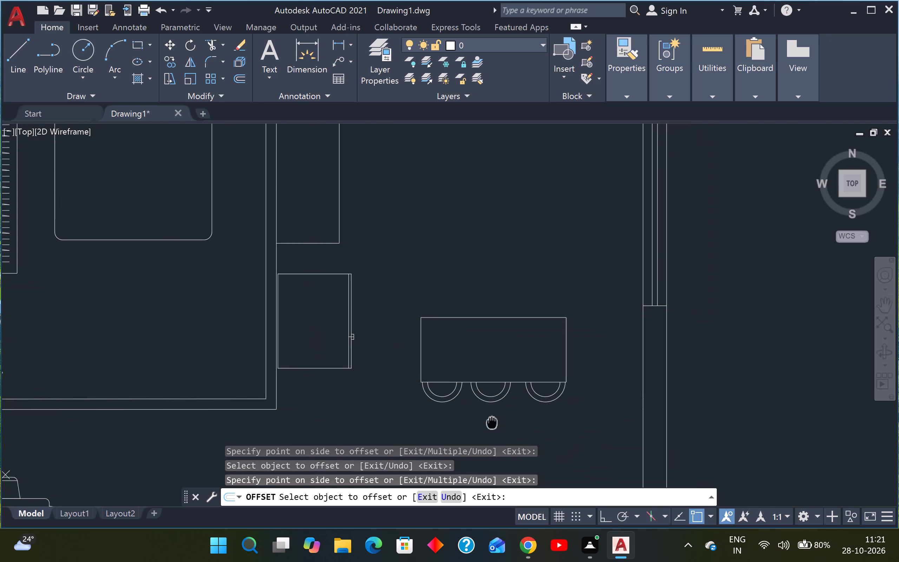
{"action": "scroll", "coordinate": [492, 422], "scroll_direction": "up", "scroll_amount": 2}
{"action": "key", "text": "Escape"}
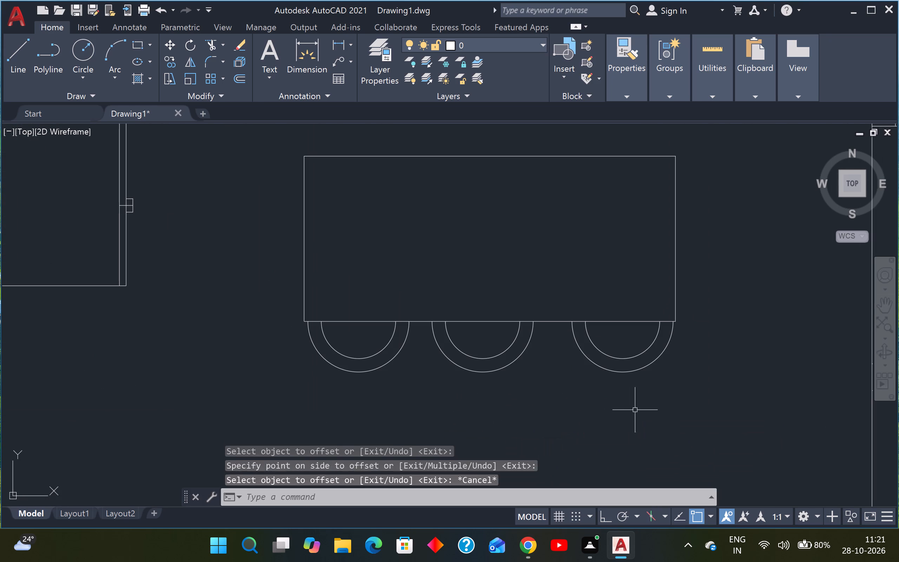
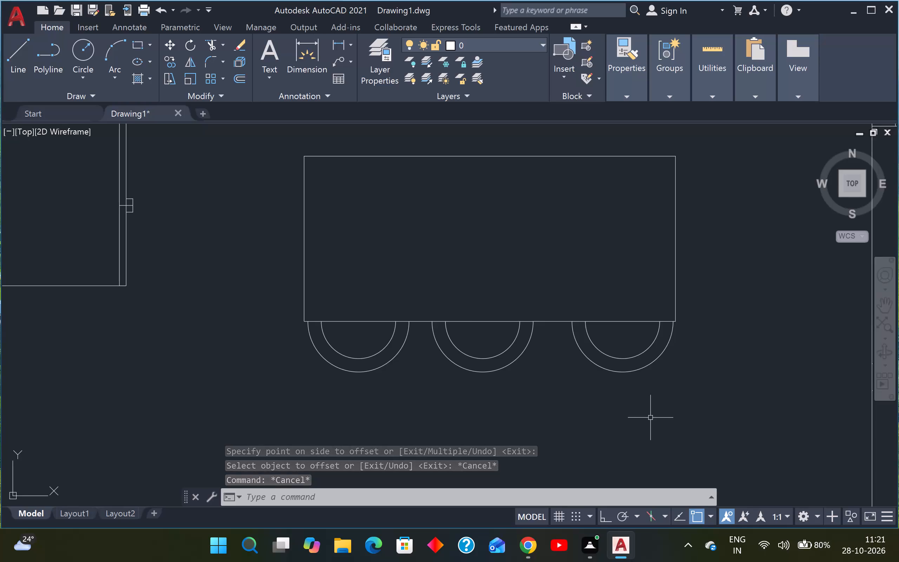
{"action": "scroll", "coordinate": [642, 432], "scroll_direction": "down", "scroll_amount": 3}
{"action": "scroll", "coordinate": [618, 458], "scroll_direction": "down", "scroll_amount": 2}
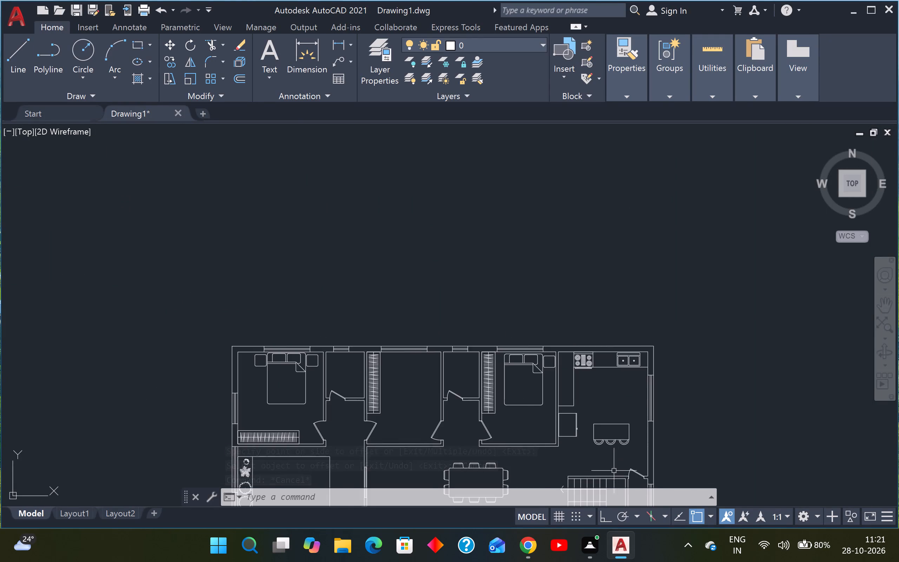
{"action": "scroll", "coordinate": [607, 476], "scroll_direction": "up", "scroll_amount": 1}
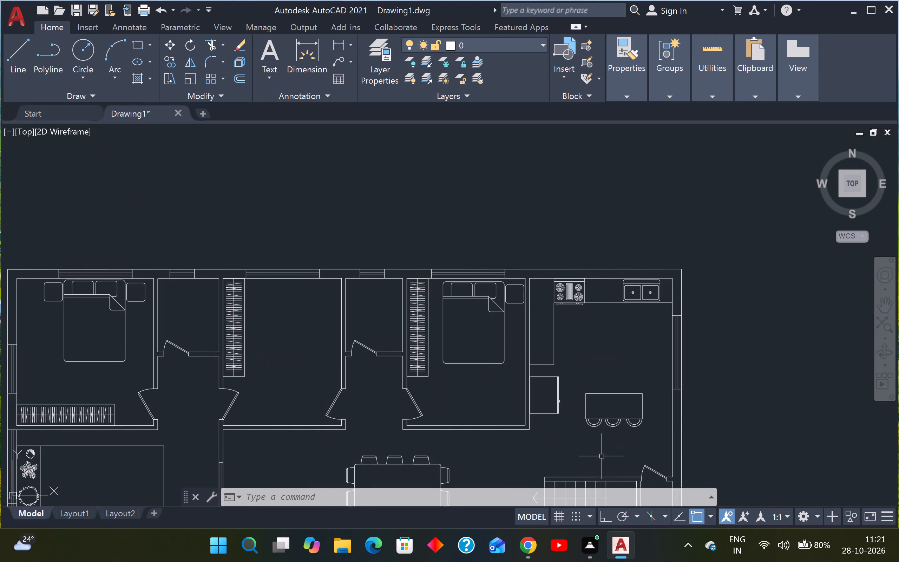
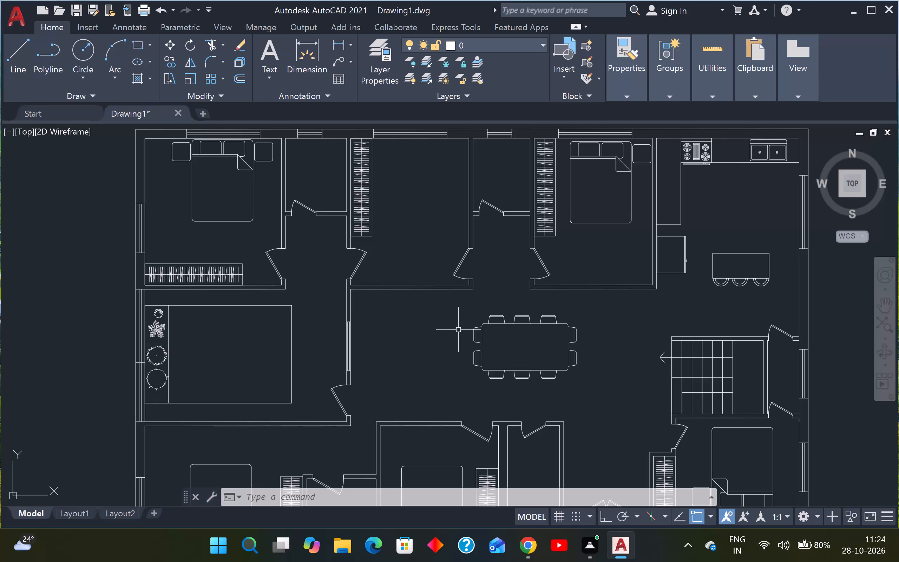
Copy the bed and both nightstands from the upper-left bedroom into the upper middle bedroom, beside its wardrobe.
{"action": "key", "text": "Escape"}
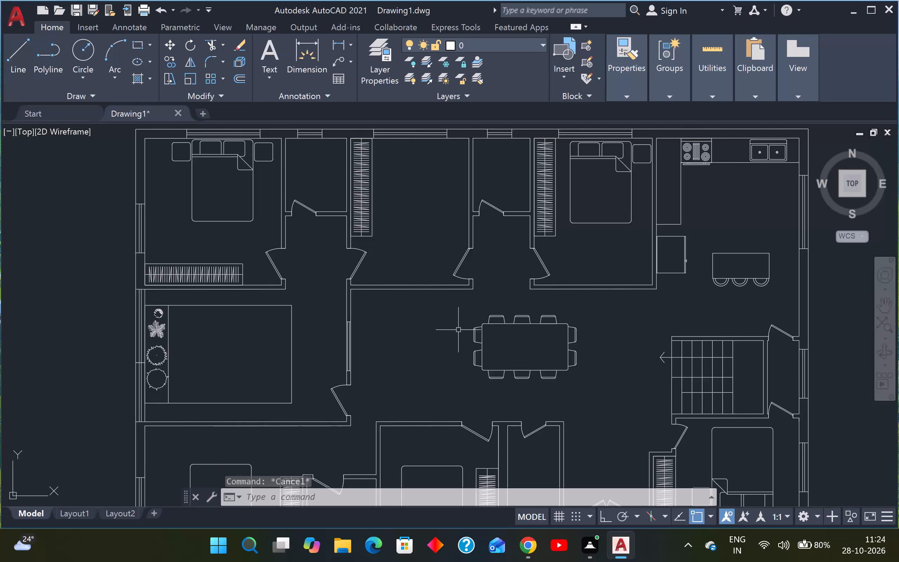
{"action": "key", "text": "Escape"}
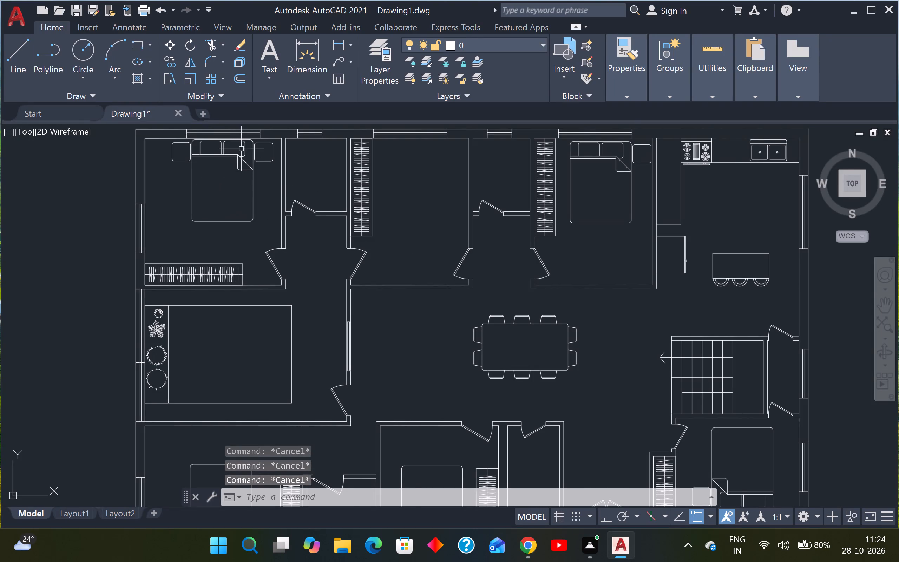
{"action": "scroll", "coordinate": [241, 149], "scroll_direction": "up", "scroll_amount": 4}
{"action": "left_click", "coordinate": [349, 144]}
{"action": "scroll", "coordinate": [301, 168], "scroll_direction": "down", "scroll_amount": 3}
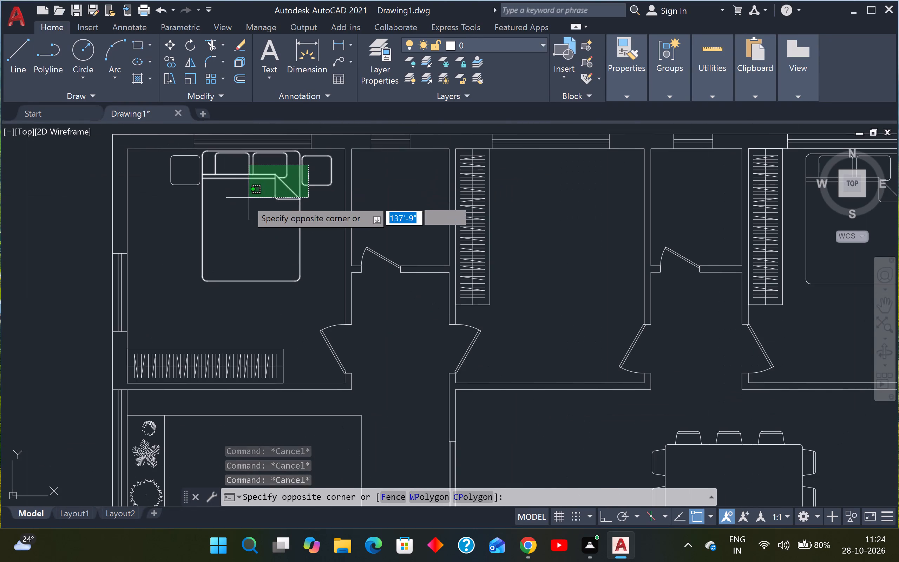
{"action": "left_click", "coordinate": [186, 181]}
{"action": "type", "text": "CO"}
{"action": "key", "text": "Return"}
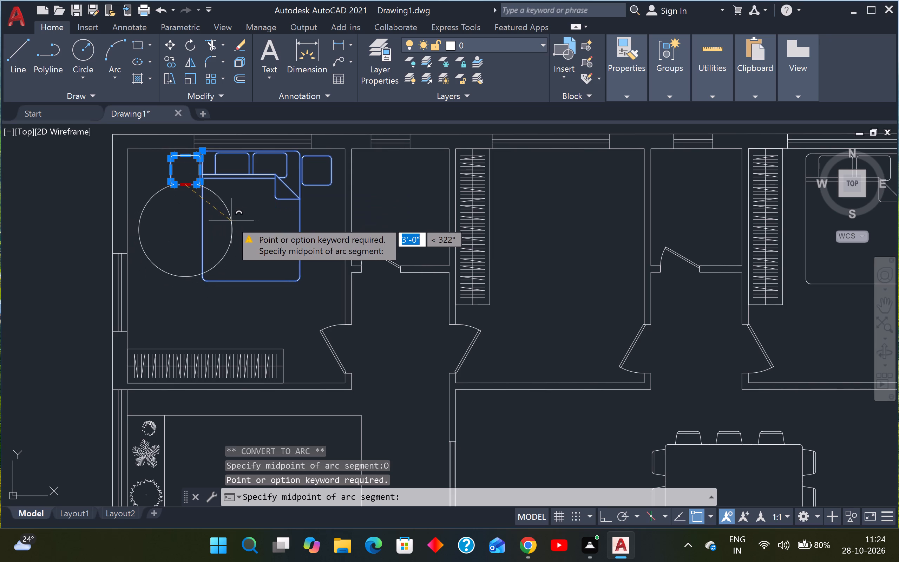
{"action": "key", "text": "Escape"}
{"action": "type", "text": "CO"}
{"action": "key", "text": "Return"}
{"action": "left_click", "coordinate": [251, 224]}
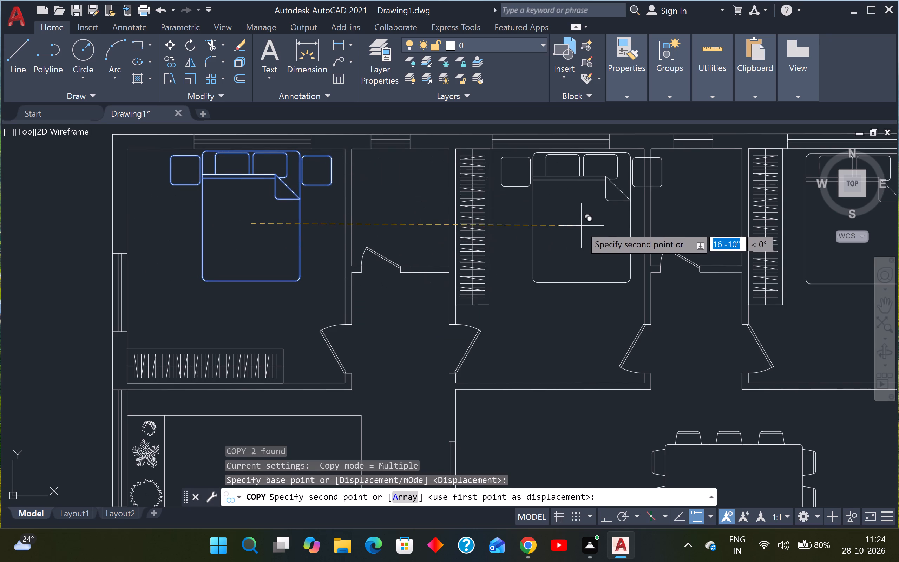
{"action": "middle_click_drag", "start_coordinate": [580, 226], "coordinate": [501, 231]}
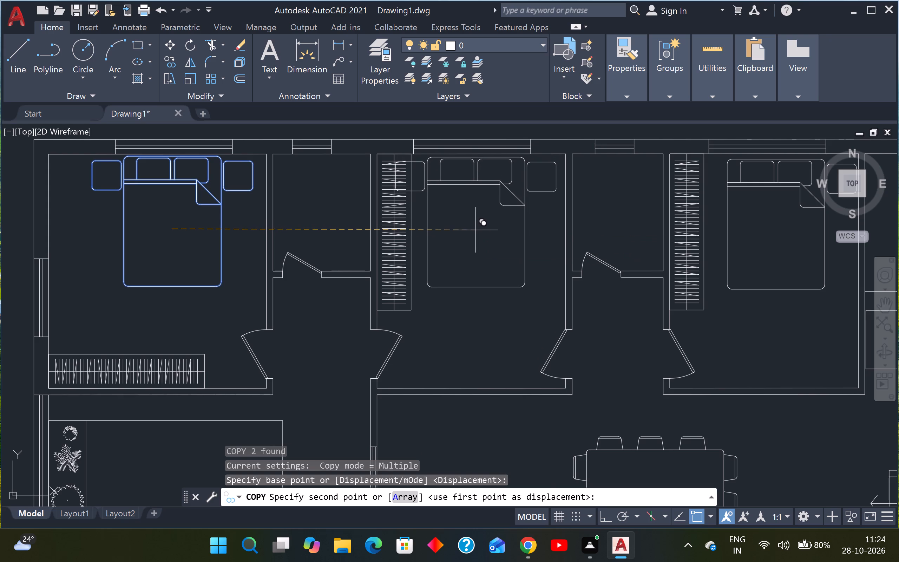
{"action": "left_click", "coordinate": [475, 230]}
{"action": "key", "text": "Escape"}
Delete the copied nightstand that overlaps the wardrobe in the upper middle bedroom.
{"action": "scroll", "coordinate": [416, 190], "scroll_direction": "up", "scroll_amount": 2}
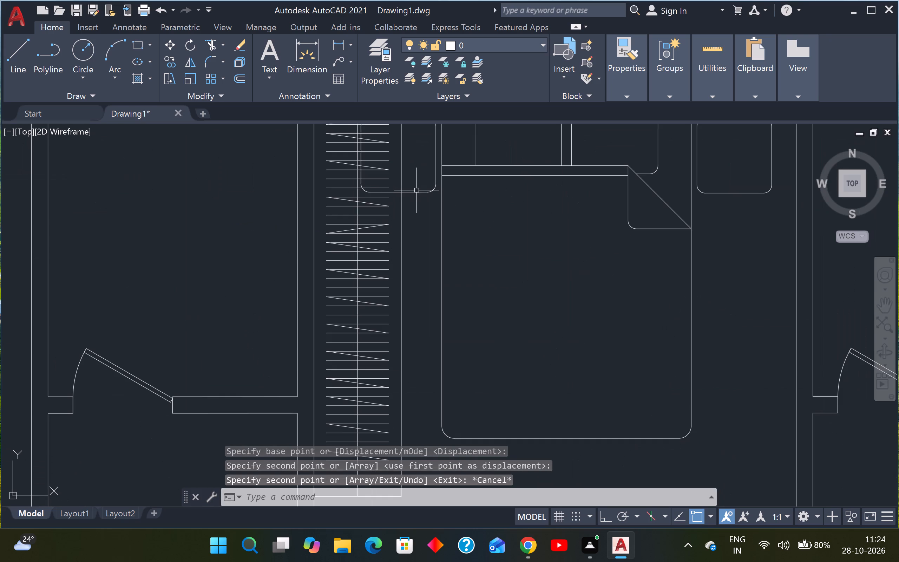
{"action": "left_click", "coordinate": [416, 190]}
{"action": "key", "text": "Delete"}
Move the loose faucet outside the floor plan onto the oval washbasin, aligning its top with the top of the inner bowl.
{"action": "scroll", "coordinate": [459, 184], "scroll_direction": "down", "scroll_amount": 4}
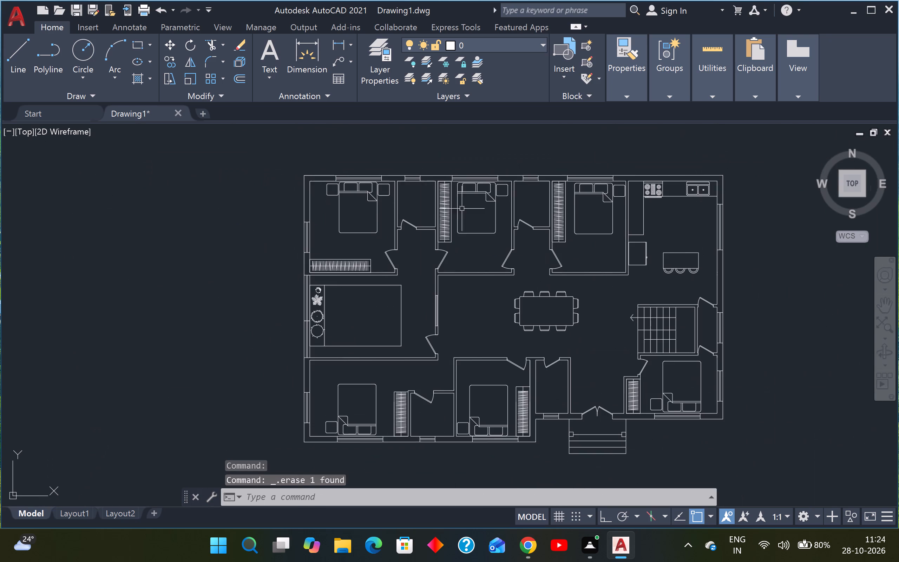
{"action": "middle_click_drag", "start_coordinate": [471, 250], "coordinate": [419, 243]}
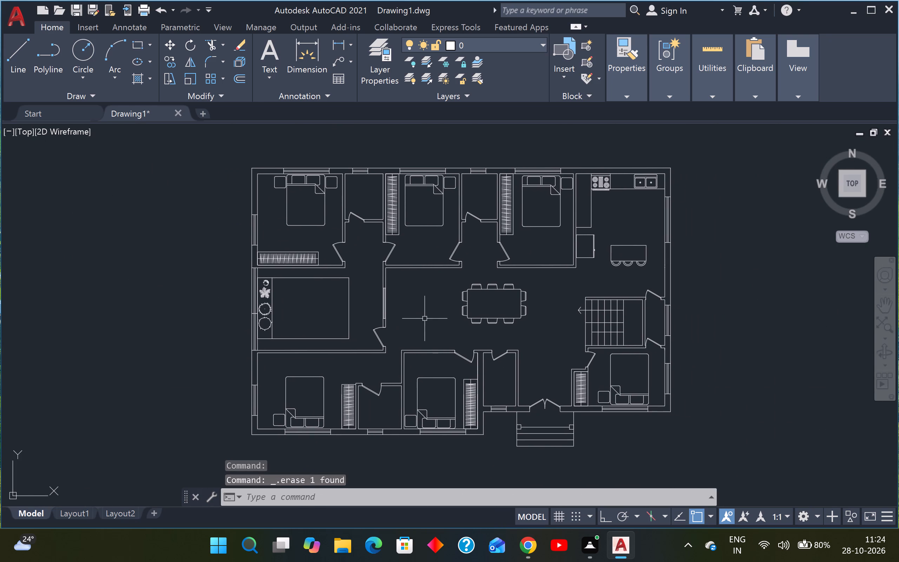
{"action": "middle_click_drag", "start_coordinate": [425, 317], "coordinate": [375, 290]}
{"action": "scroll", "coordinate": [386, 307], "scroll_direction": "up", "scroll_amount": 1}
{"action": "middle_click_drag", "start_coordinate": [388, 308], "coordinate": [383, 306]}
{"action": "scroll", "coordinate": [383, 309], "scroll_direction": "down", "scroll_amount": 2}
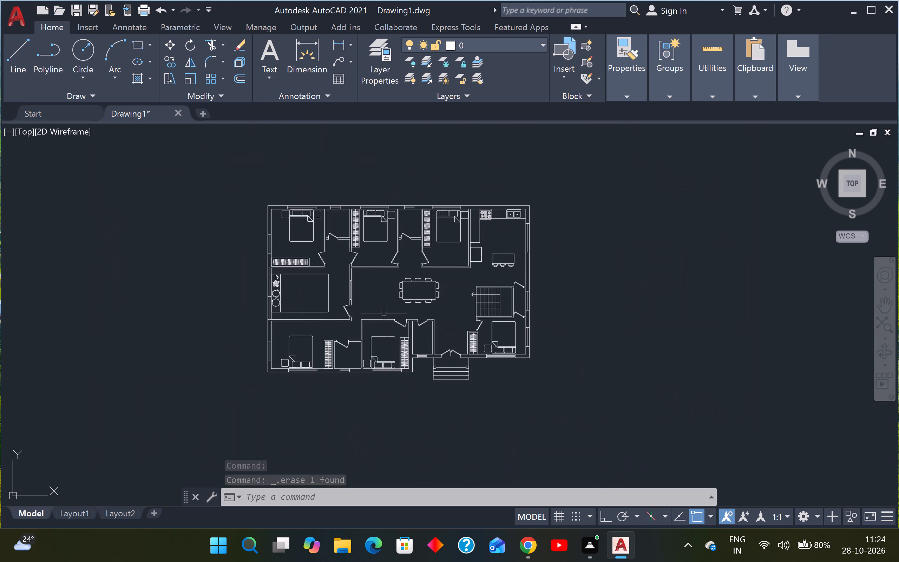
{"action": "scroll", "coordinate": [433, 342], "scroll_direction": "down", "scroll_amount": 1}
{"action": "middle_click_drag", "start_coordinate": [636, 242], "coordinate": [410, 297]}
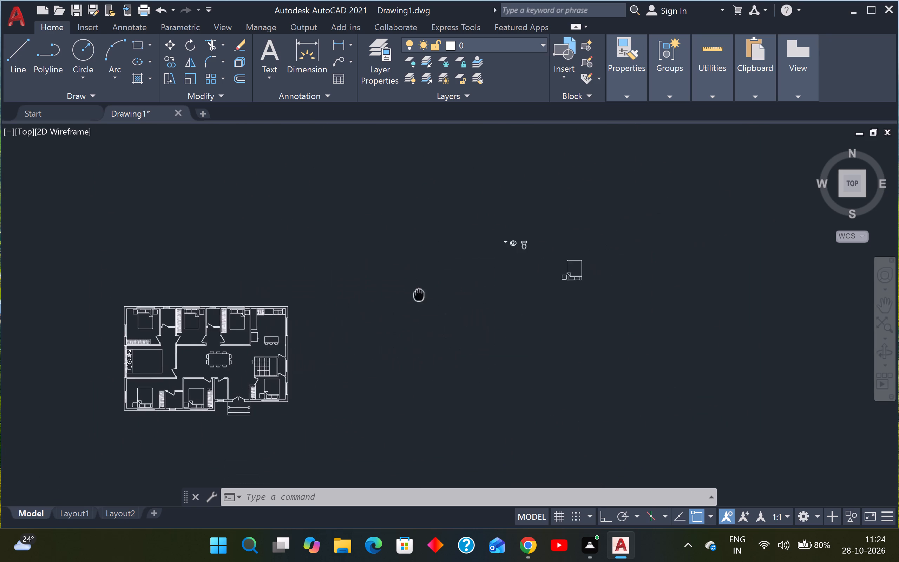
{"action": "middle_click_drag", "start_coordinate": [410, 297], "coordinate": [409, 298]}
{"action": "scroll", "coordinate": [473, 254], "scroll_direction": "up", "scroll_amount": 4}
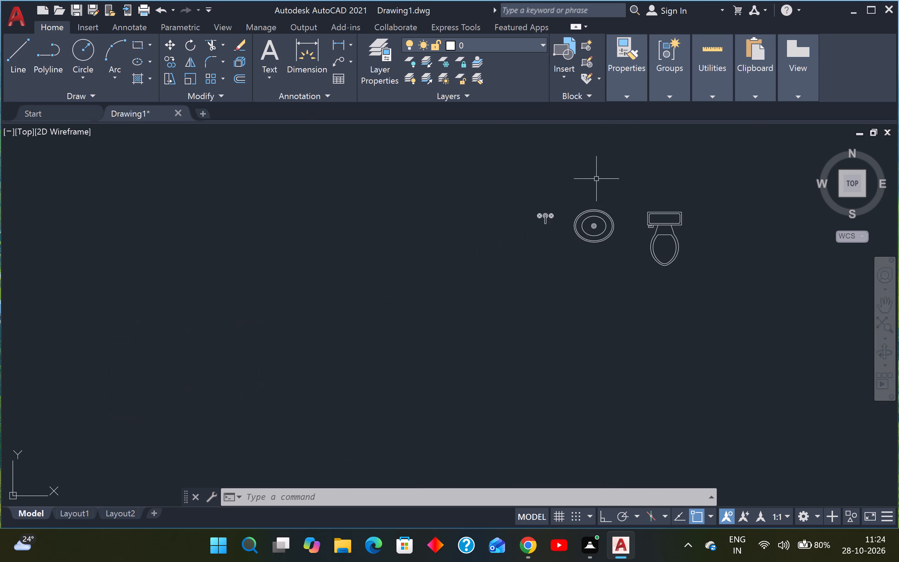
{"action": "left_click", "coordinate": [540, 180]}
{"action": "left_click_drag", "start_coordinate": [541, 216], "coordinate": [536, 221]}
{"action": "left_click", "coordinate": [568, 204]}
{"action": "left_click_drag", "start_coordinate": [542, 228], "coordinate": [536, 234]}
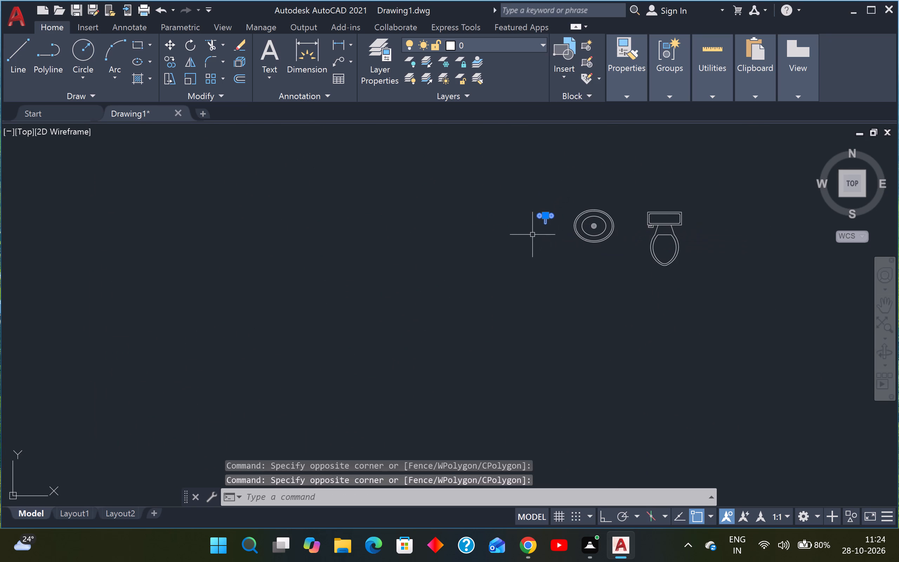
{"action": "type", "text": "M"}
{"action": "key", "text": "space"}
{"action": "scroll", "coordinate": [552, 198], "scroll_direction": "up", "scroll_amount": 4}
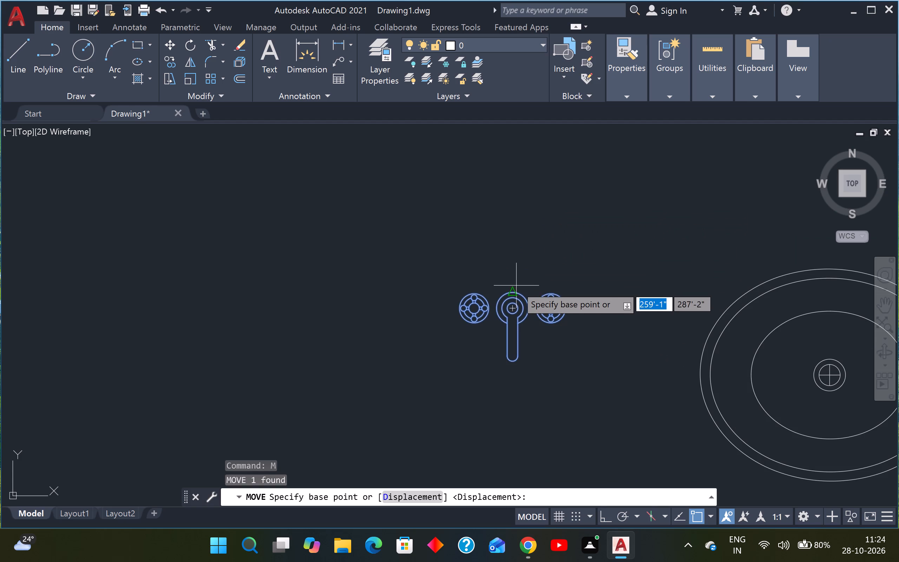
{"action": "left_click", "coordinate": [507, 289]}
{"action": "middle_click_drag", "start_coordinate": [491, 291], "coordinate": [82, 230]}
{"action": "left_click", "coordinate": [421, 248]}
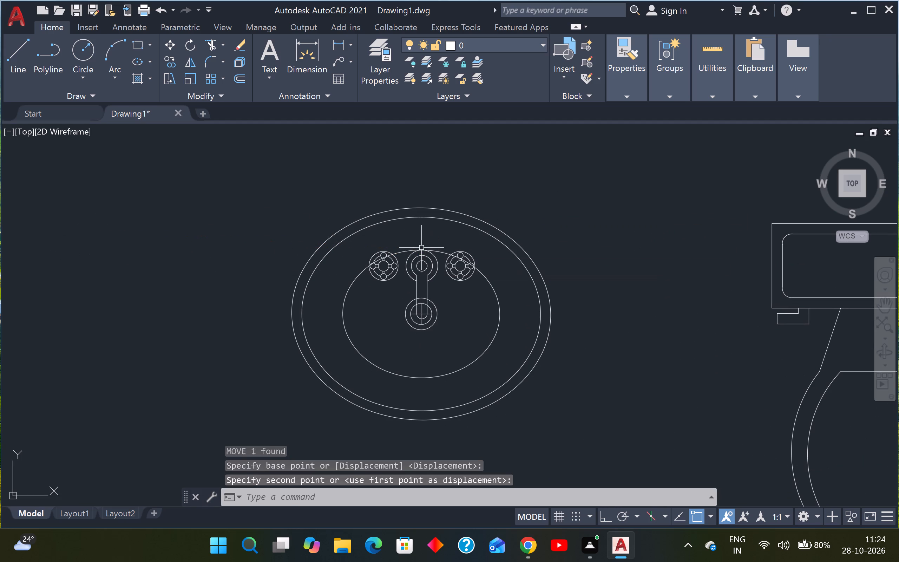
Rotate the washbasin, faucet and toilet together 90° clockwise about the upper-right corner of the toilet tank.
{"action": "scroll", "coordinate": [421, 247], "scroll_direction": "down", "scroll_amount": 4}
{"action": "left_click", "coordinate": [576, 213]}
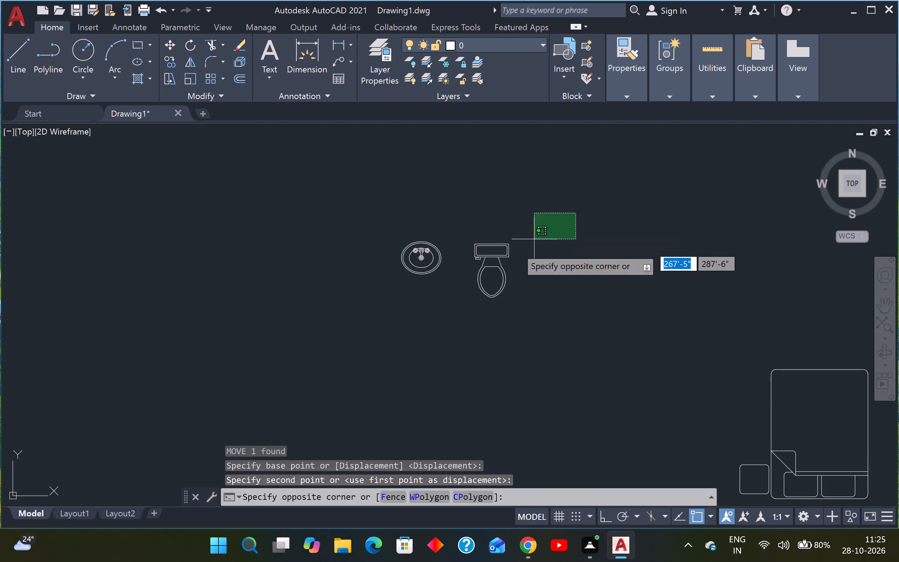
{"action": "left_click", "coordinate": [320, 332]}
{"action": "key", "text": "r"}
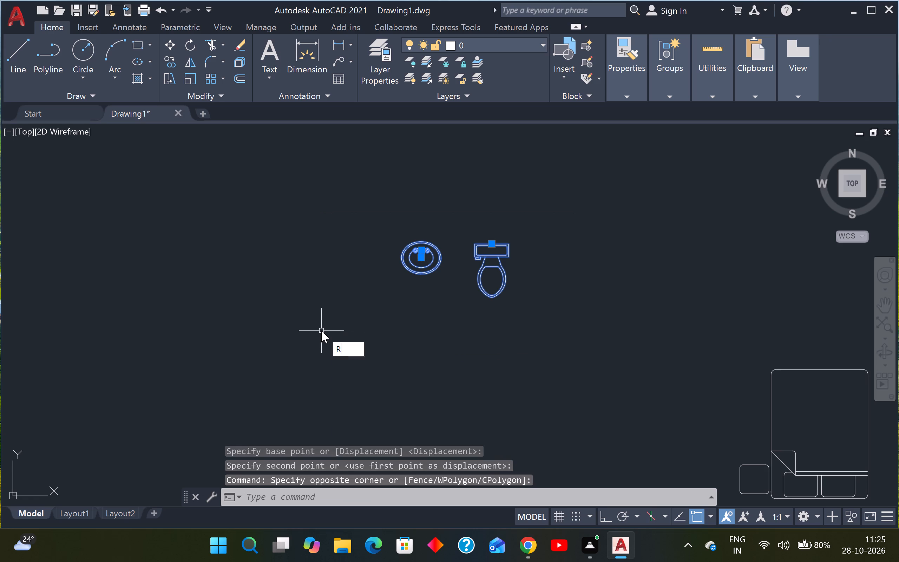
{"action": "key", "text": "o"}
{"action": "key", "text": "Return"}
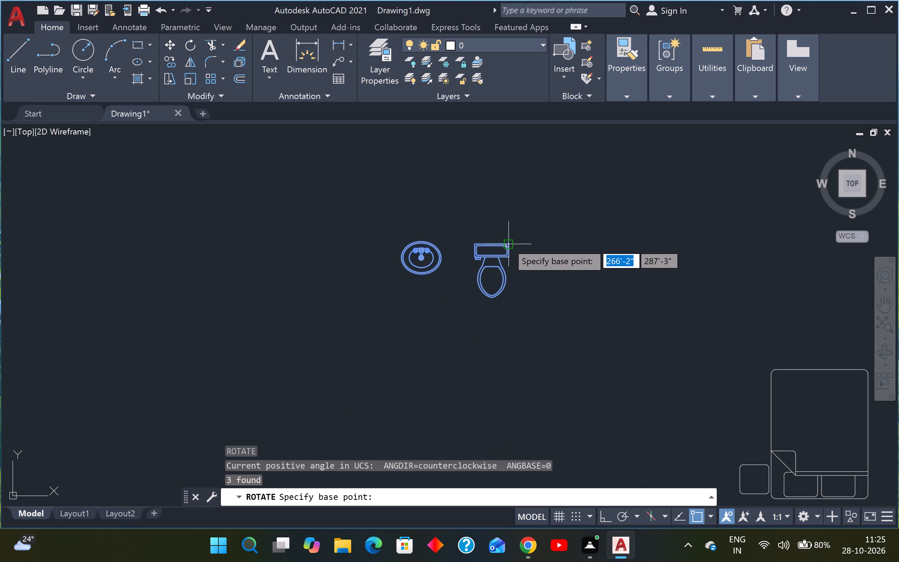
{"action": "left_click", "coordinate": [507, 242]}
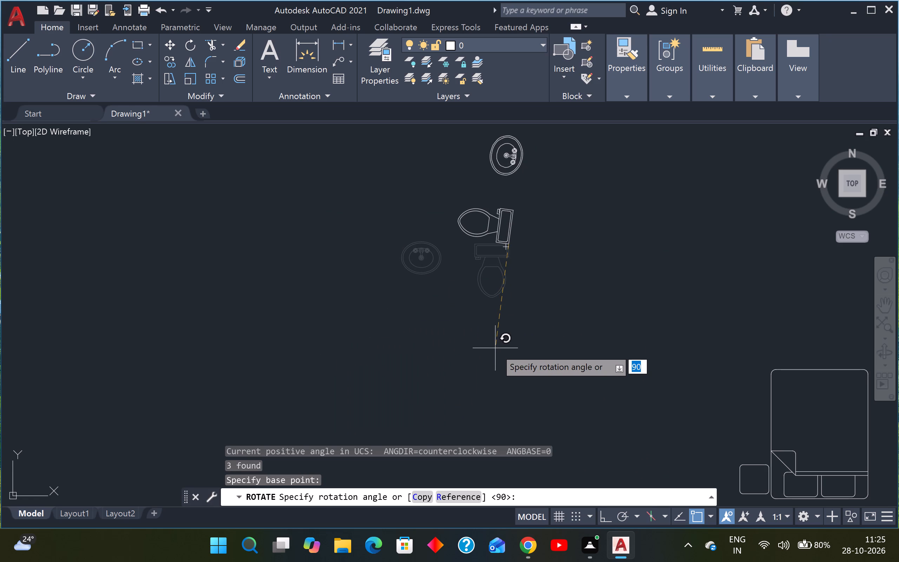
{"action": "key", "text": "F9"}
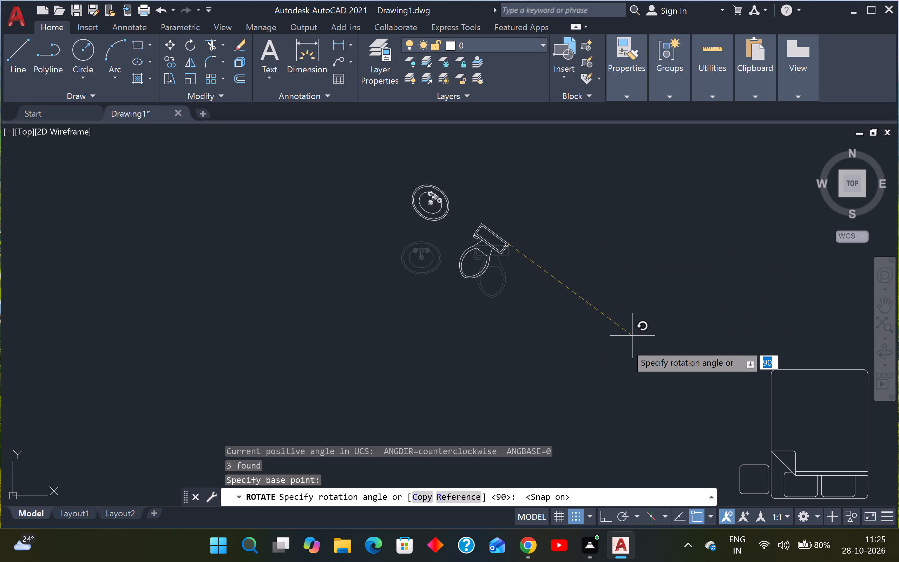
{"action": "key", "text": "F8"}
{"action": "left_click", "coordinate": [588, 388]}
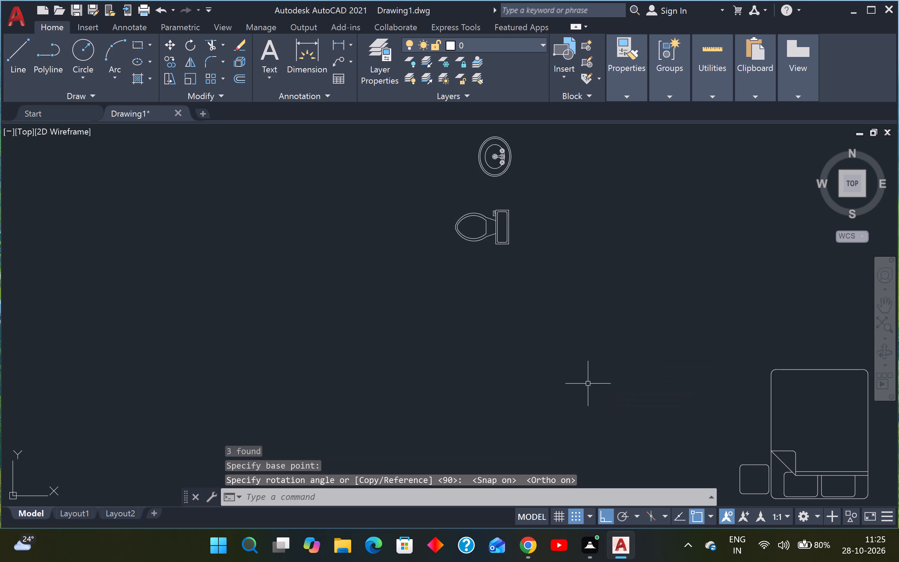
{"action": "scroll", "coordinate": [588, 383], "scroll_direction": "down", "scroll_amount": 3}
{"action": "scroll", "coordinate": [577, 380], "scroll_direction": "up", "scroll_amount": 1}
{"action": "key", "text": "Escape"}
{"action": "key", "text": "Escape"}
Move the toilet into the small bathroom between the upper middle and upper right bedrooms, near its window, with the tank towards the right wall.
{"action": "scroll", "coordinate": [551, 368], "scroll_direction": "down", "scroll_amount": 2}
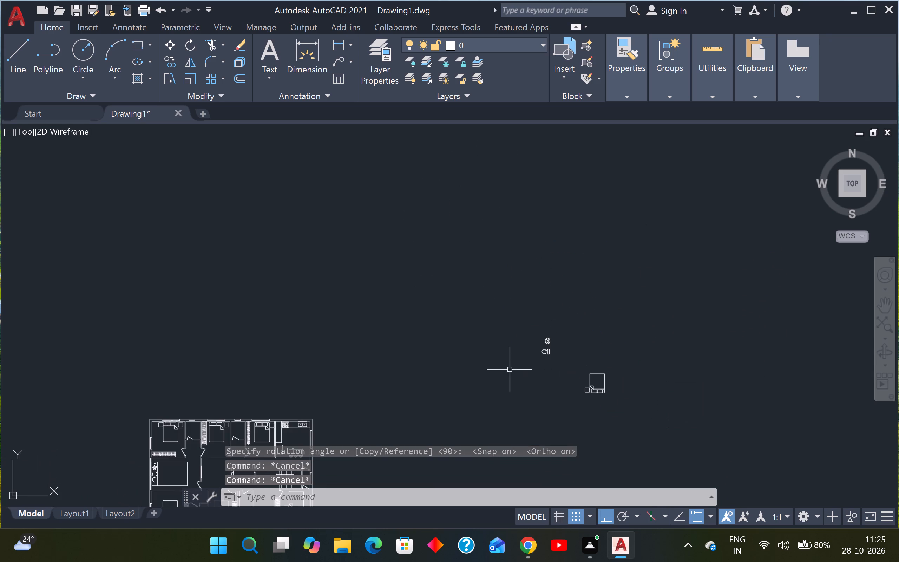
{"action": "middle_click_drag", "start_coordinate": [287, 377], "coordinate": [323, 271]}
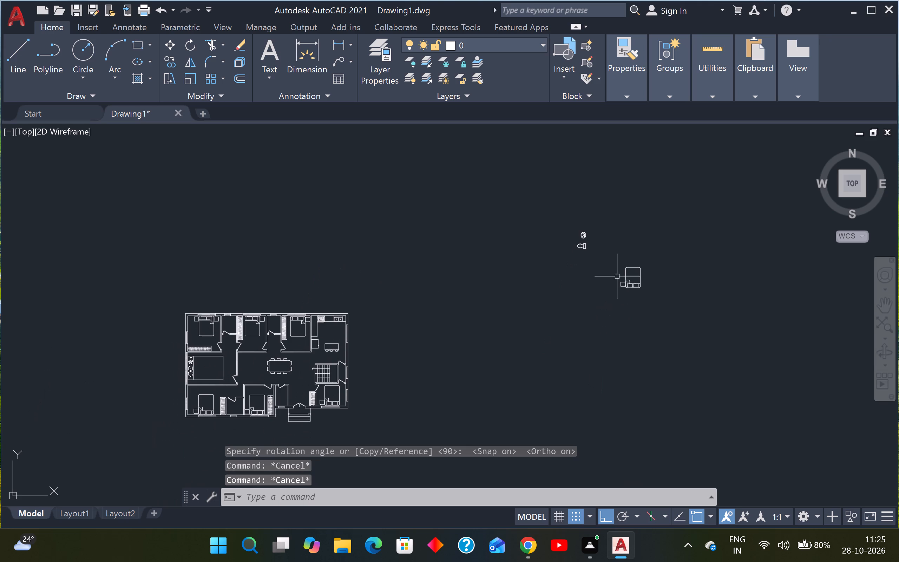
{"action": "scroll", "coordinate": [569, 234], "scroll_direction": "up", "scroll_amount": 2}
{"action": "scroll", "coordinate": [623, 260], "scroll_direction": "up", "scroll_amount": 2}
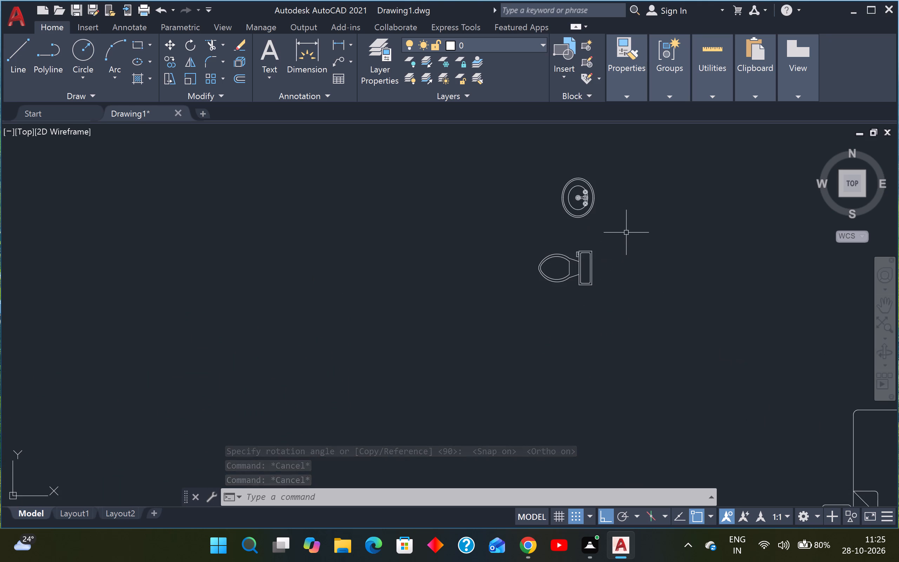
{"action": "left_click_drag", "start_coordinate": [624, 228], "coordinate": [618, 231]}
{"action": "left_click", "coordinate": [467, 319]}
{"action": "key", "text": "m"}
{"action": "key", "text": "space"}
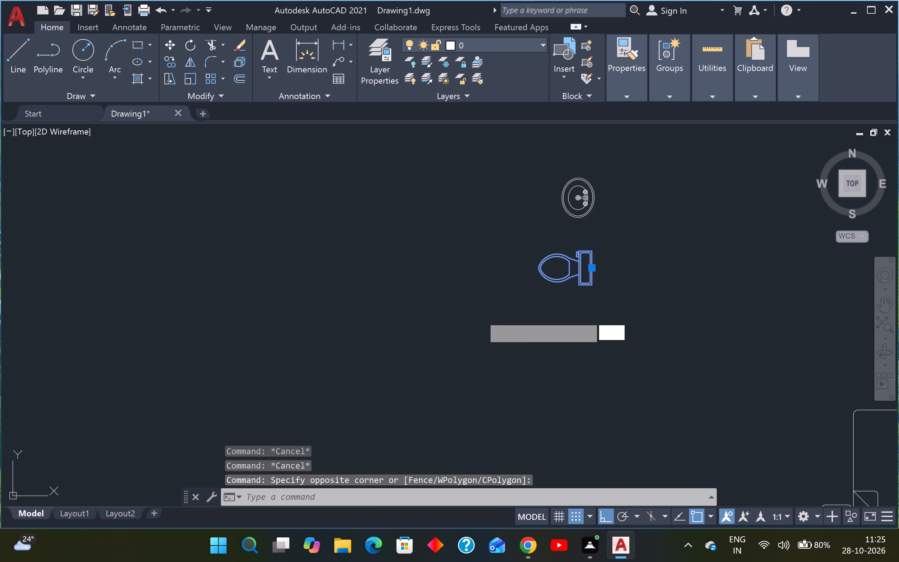
{"action": "scroll", "coordinate": [552, 270], "scroll_direction": "up", "scroll_amount": 1}
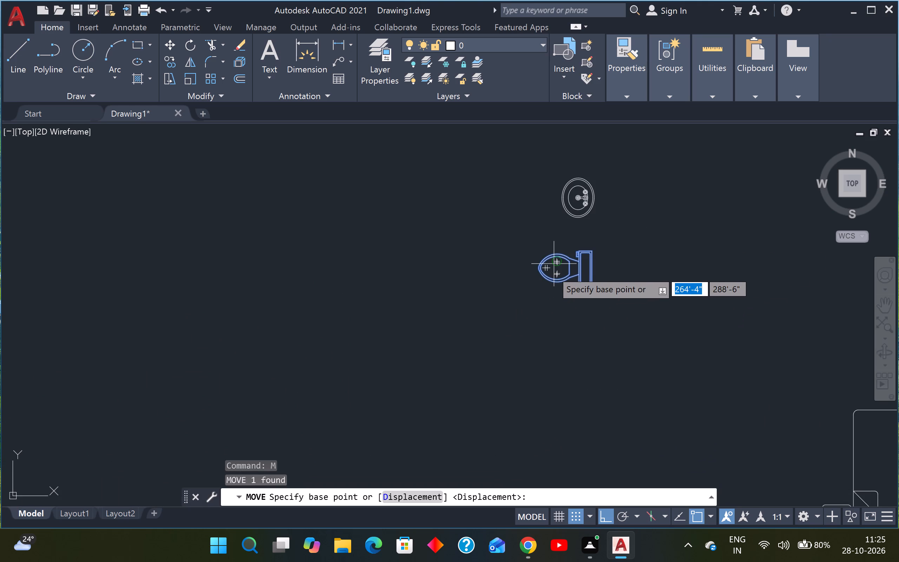
{"action": "scroll", "coordinate": [552, 270], "scroll_direction": "up", "scroll_amount": 1}
{"action": "left_click", "coordinate": [558, 264]}
{"action": "scroll", "coordinate": [556, 264], "scroll_direction": "down", "scroll_amount": 4}
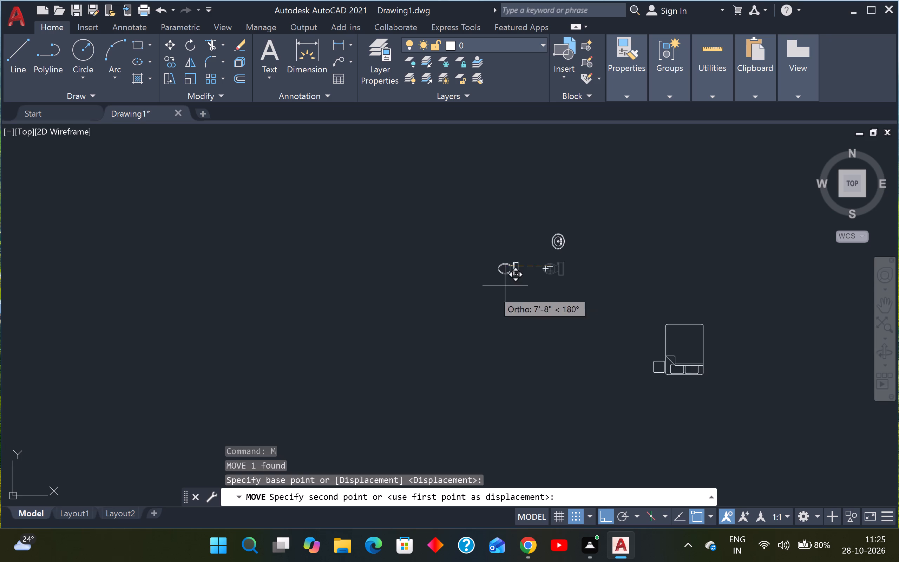
{"action": "scroll", "coordinate": [485, 294], "scroll_direction": "down", "scroll_amount": 2}
{"action": "middle_click_drag", "start_coordinate": [444, 314], "coordinate": [426, 300]}
{"action": "key", "text": "F8"}
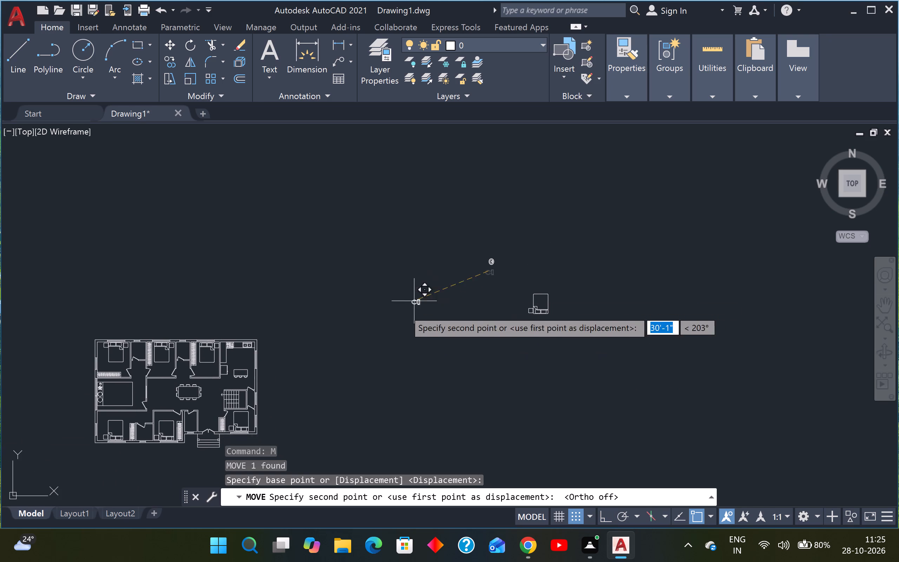
{"action": "middle_click_drag", "start_coordinate": [385, 315], "coordinate": [548, 309]}
{"action": "scroll", "coordinate": [327, 351], "scroll_direction": "up", "scroll_amount": 3}
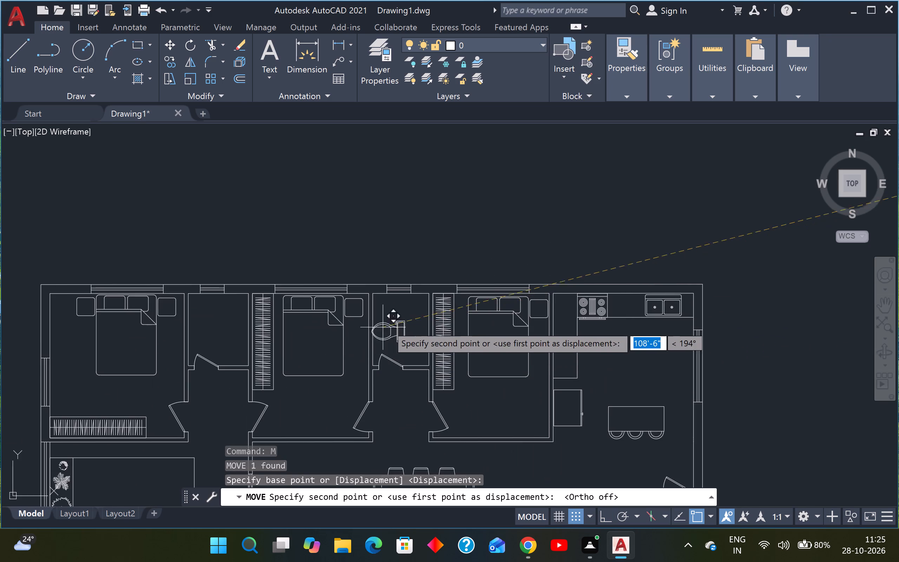
{"action": "scroll", "coordinate": [399, 313], "scroll_direction": "up", "scroll_amount": 2}
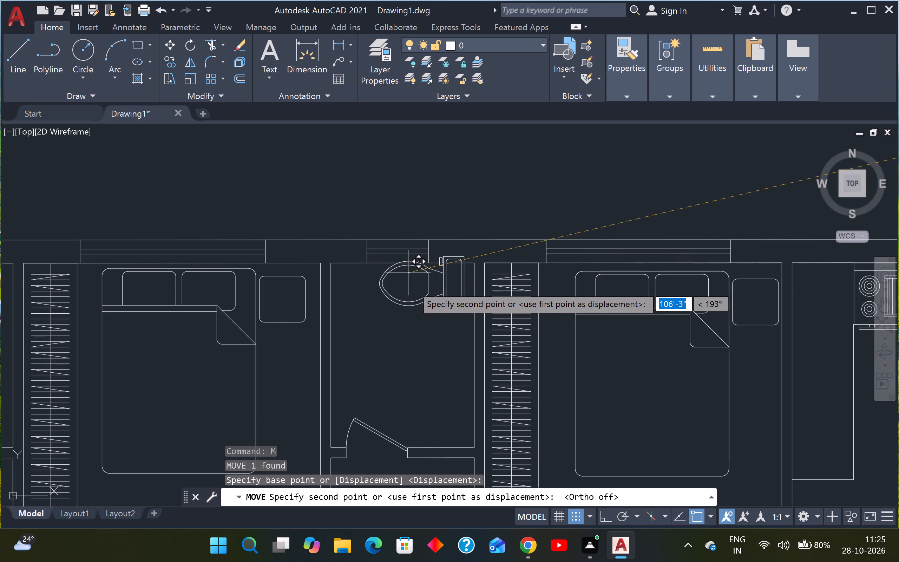
{"action": "key", "text": "F9"}
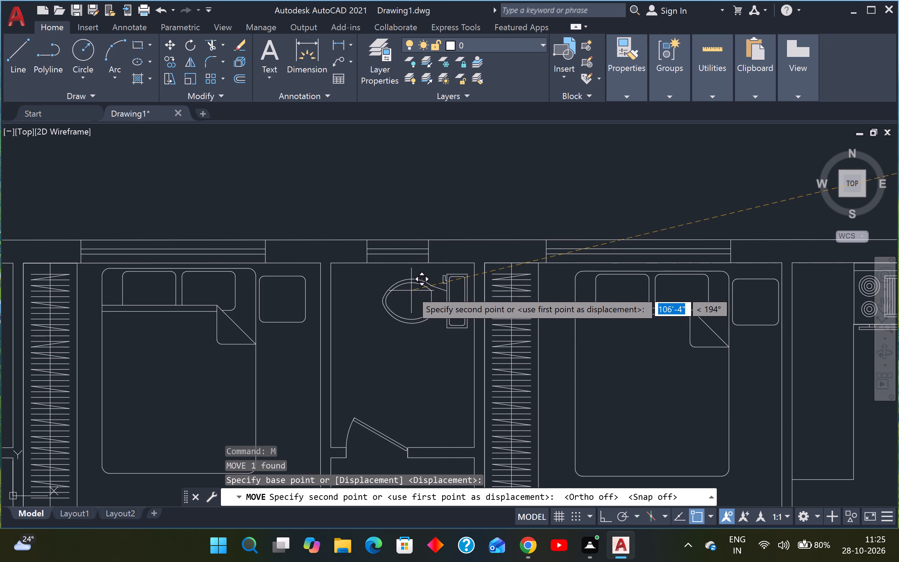
{"action": "left_click", "coordinate": [413, 288]}
Move the loose washbasin and faucet together into the upper bathroom, below the toilet and near the right wall.
{"action": "scroll", "coordinate": [413, 288], "scroll_direction": "down", "scroll_amount": 2}
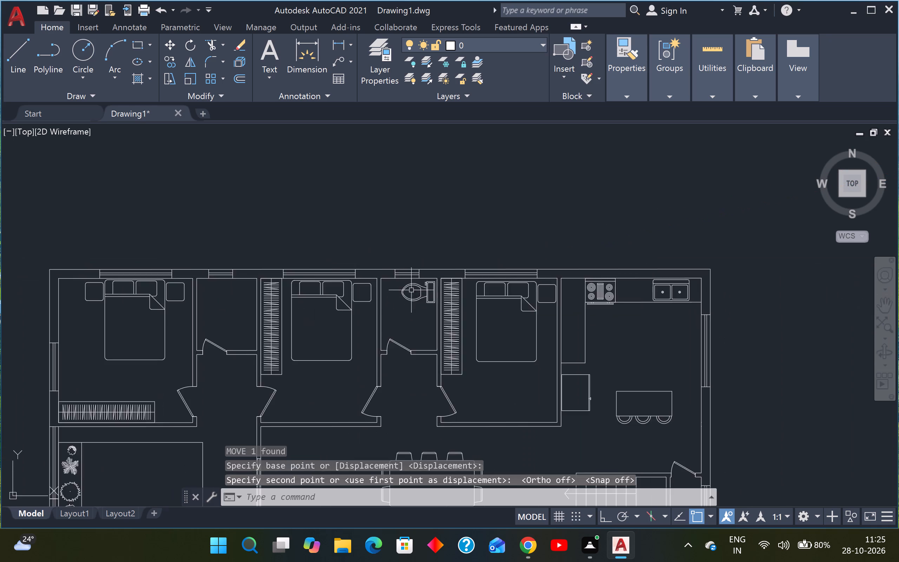
{"action": "scroll", "coordinate": [416, 300], "scroll_direction": "down", "scroll_amount": 3}
{"action": "left_click_drag", "start_coordinate": [740, 190], "coordinate": [726, 203]}
{"action": "left_click", "coordinate": [661, 248]}
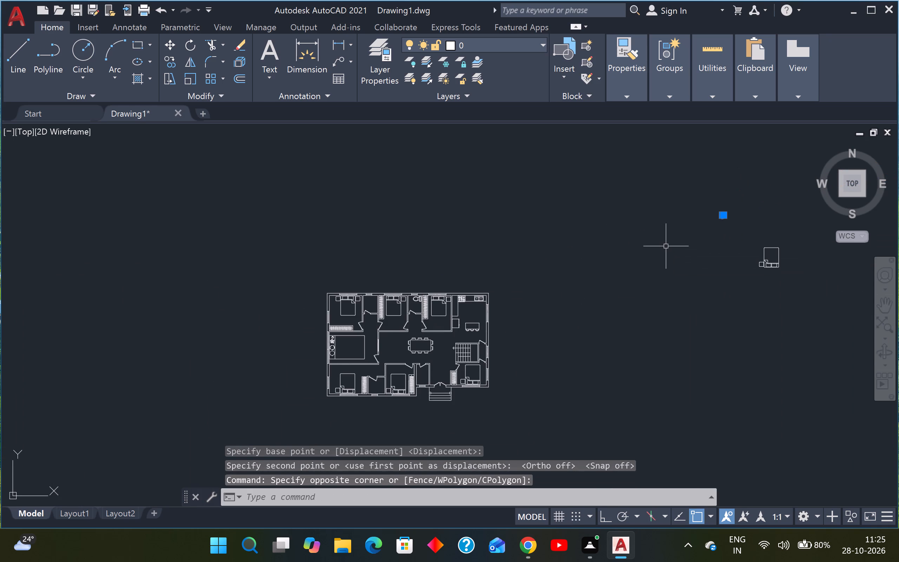
{"action": "key", "text": "m"}
{"action": "key", "text": "space"}
{"action": "scroll", "coordinate": [723, 223], "scroll_direction": "up", "scroll_amount": 9}
{"action": "scroll", "coordinate": [716, 157], "scroll_direction": "down", "scroll_amount": 3}
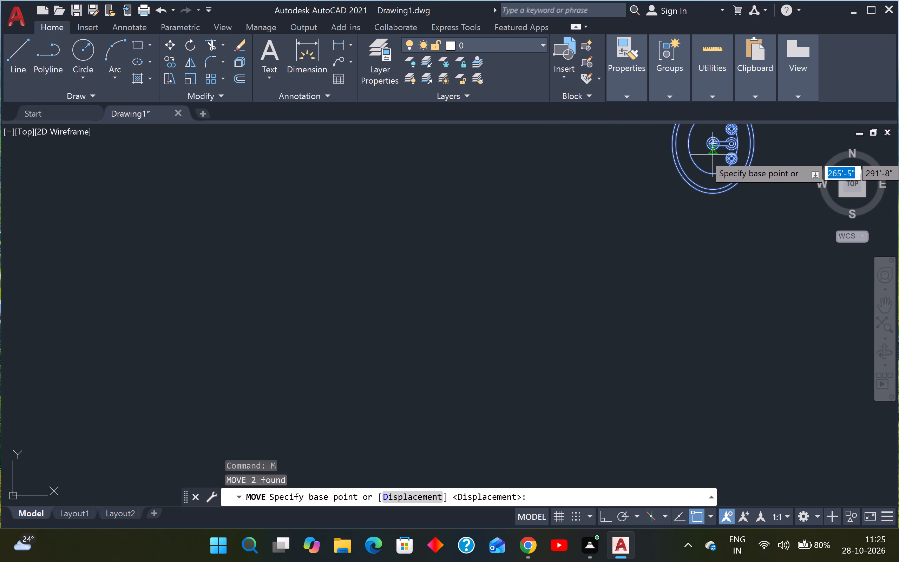
{"action": "left_click", "coordinate": [714, 139]}
{"action": "scroll", "coordinate": [712, 139], "scroll_direction": "down", "scroll_amount": 7}
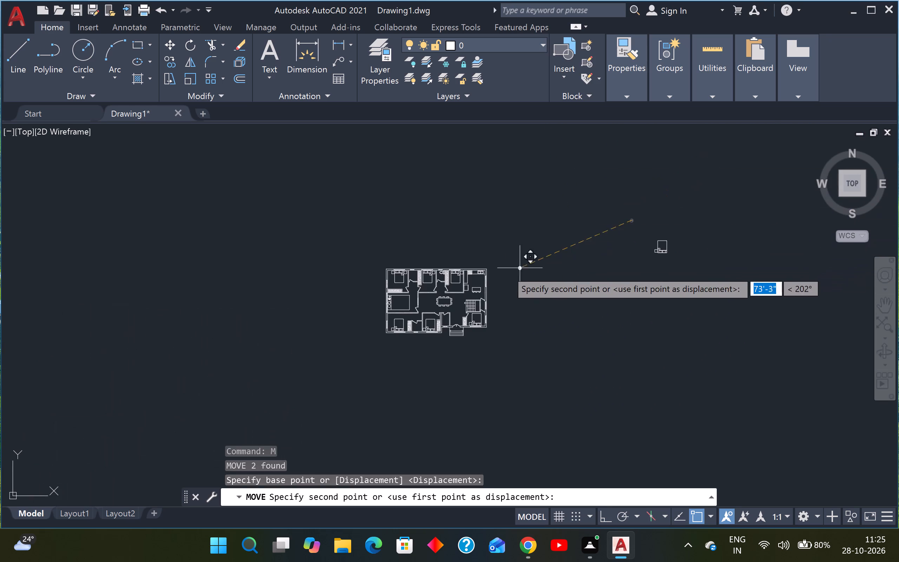
{"action": "scroll", "coordinate": [429, 281], "scroll_direction": "up", "scroll_amount": 6}
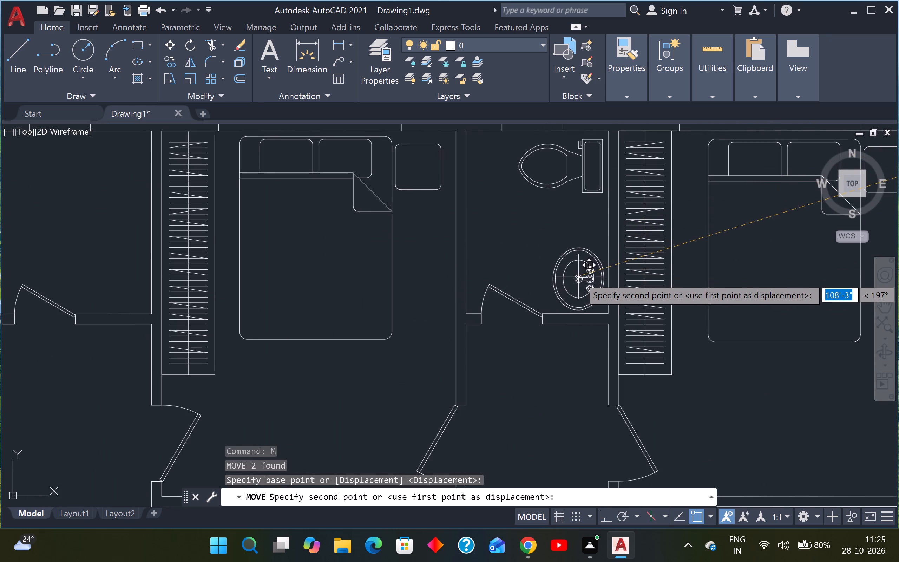
{"action": "left_click", "coordinate": [578, 276]}
Copy the upper bathroom's toilet, washbasin and faucet so the toilet copy lands in the lower-left bathroom's bottom-right corner, beside the window.
{"action": "left_click", "coordinate": [593, 177]}
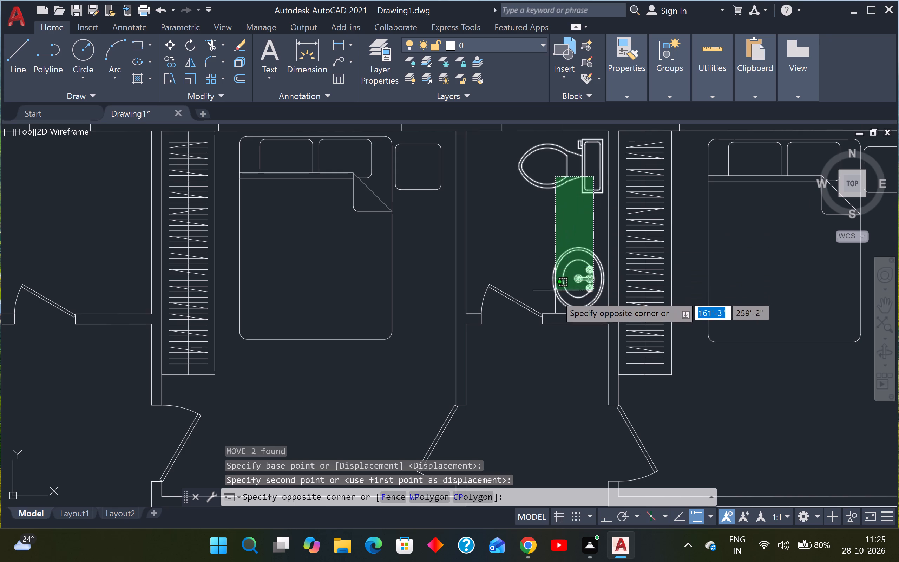
{"action": "left_click", "coordinate": [555, 295]}
{"action": "key", "text": "c"}
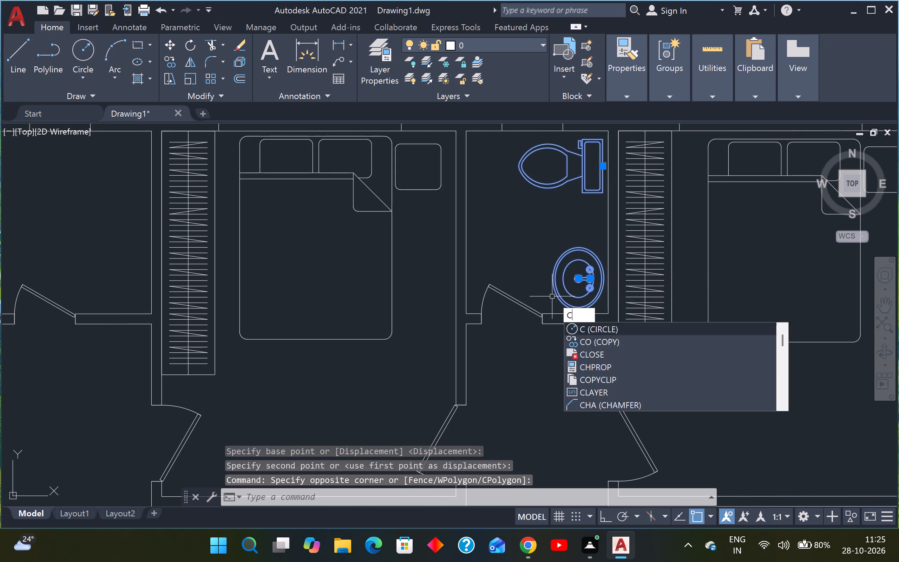
{"action": "key", "text": "o"}
{"action": "key", "text": "Return"}
{"action": "left_click", "coordinate": [580, 223]}
{"action": "scroll", "coordinate": [579, 223], "scroll_direction": "down", "scroll_amount": 4}
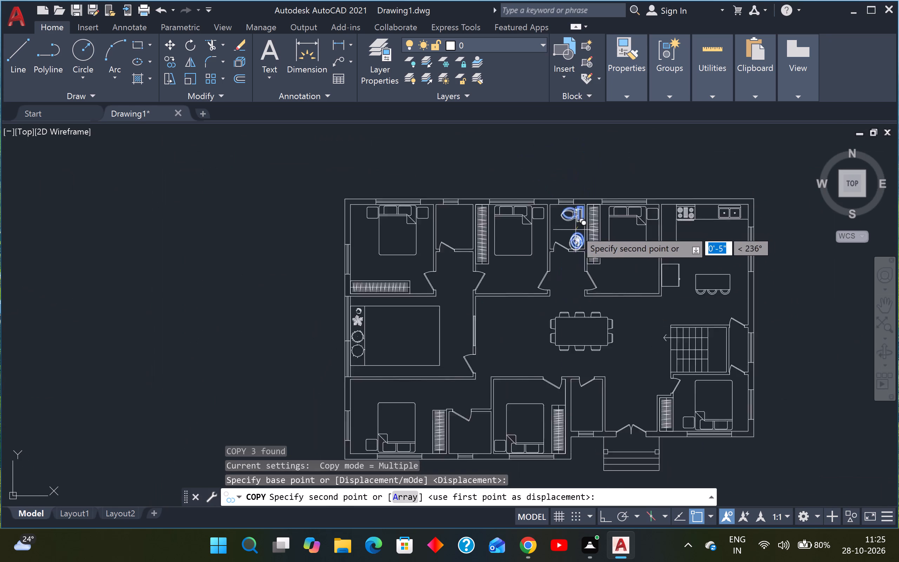
{"action": "scroll", "coordinate": [502, 366], "scroll_direction": "up", "scroll_amount": 4}
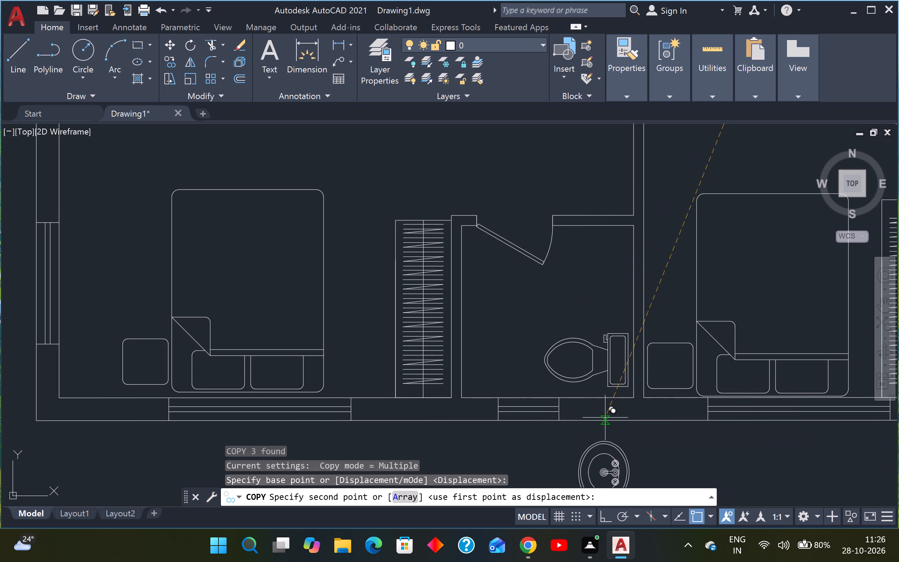
{"action": "left_click", "coordinate": [605, 417]}
{"action": "key", "text": "Escape"}
Rotate the copied washbasin and faucet outside the lower wall 180° about the top of the outer rim.
{"action": "scroll", "coordinate": [604, 413], "scroll_direction": "down", "scroll_amount": 2}
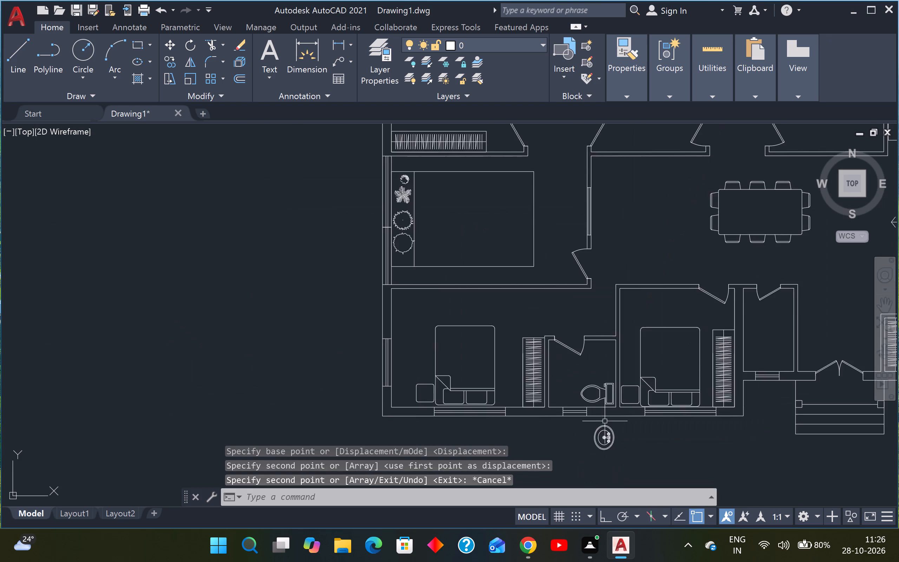
{"action": "scroll", "coordinate": [605, 428], "scroll_direction": "up", "scroll_amount": 3}
{"action": "left_click", "coordinate": [671, 420]}
{"action": "scroll", "coordinate": [645, 428], "scroll_direction": "down", "scroll_amount": 4}
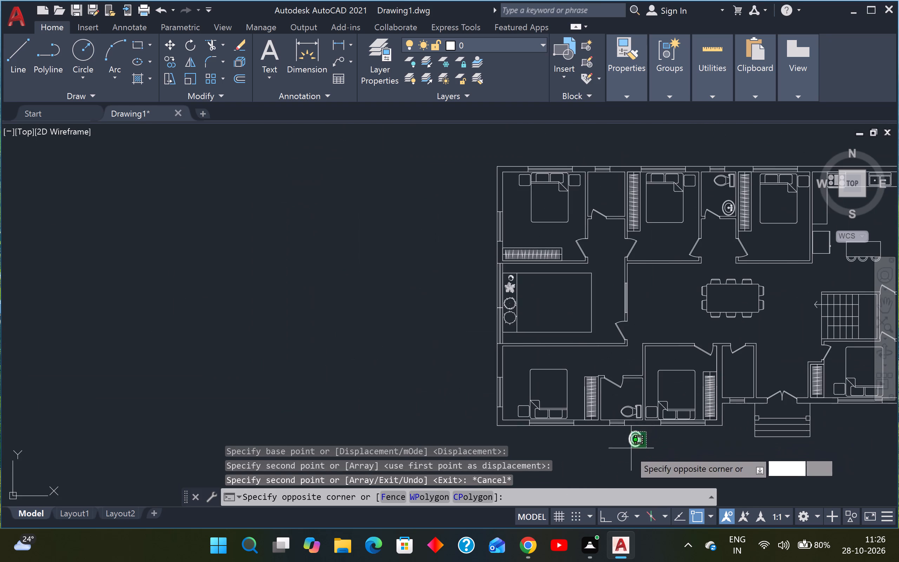
{"action": "left_click", "coordinate": [625, 452]}
{"action": "key", "text": "r"}
{"action": "key", "text": "o"}
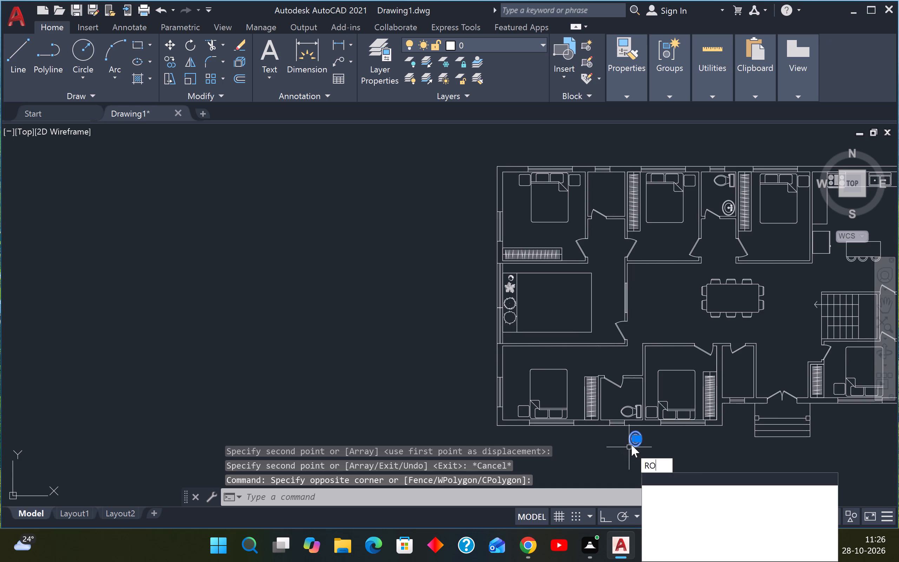
{"action": "key", "text": "Return"}
{"action": "scroll", "coordinate": [635, 444], "scroll_direction": "up", "scroll_amount": 6}
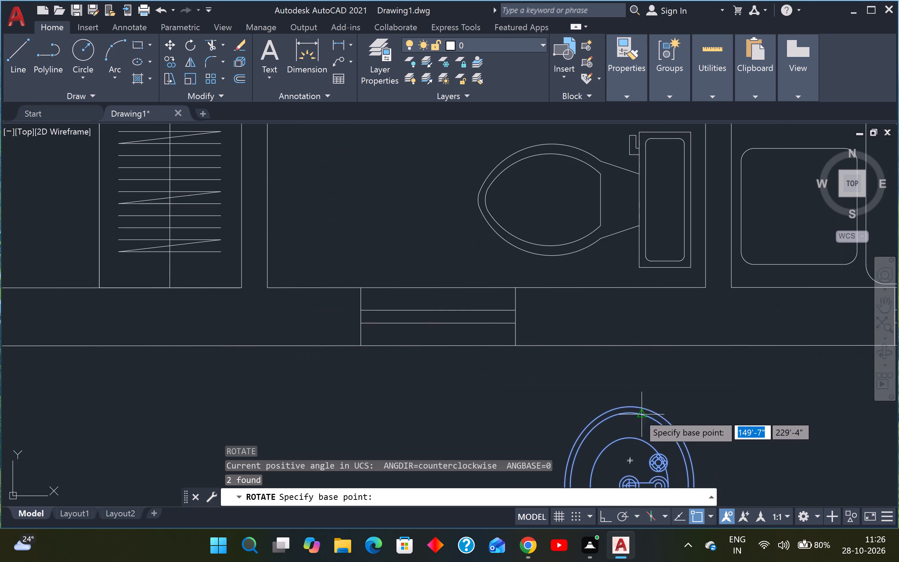
{"action": "left_click", "coordinate": [634, 405]}
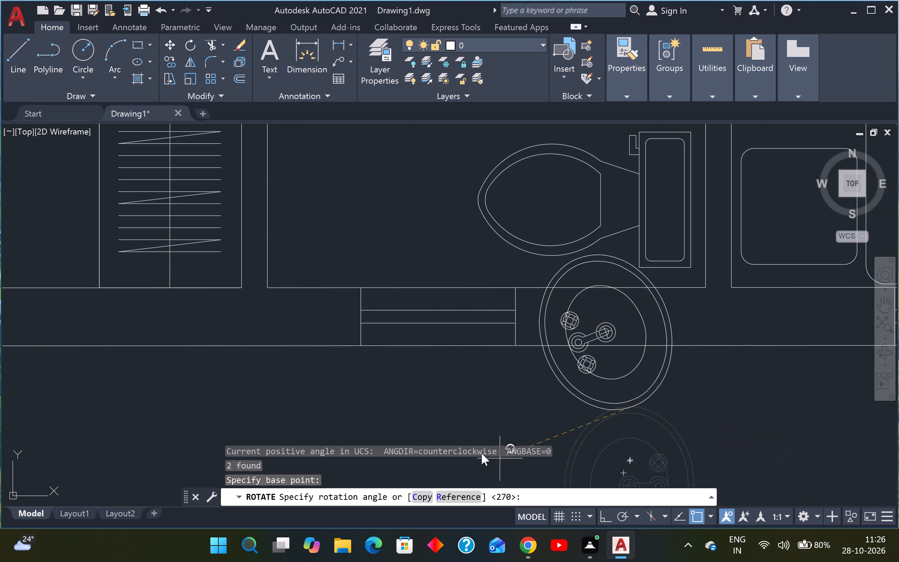
{"action": "key", "text": "F8"}
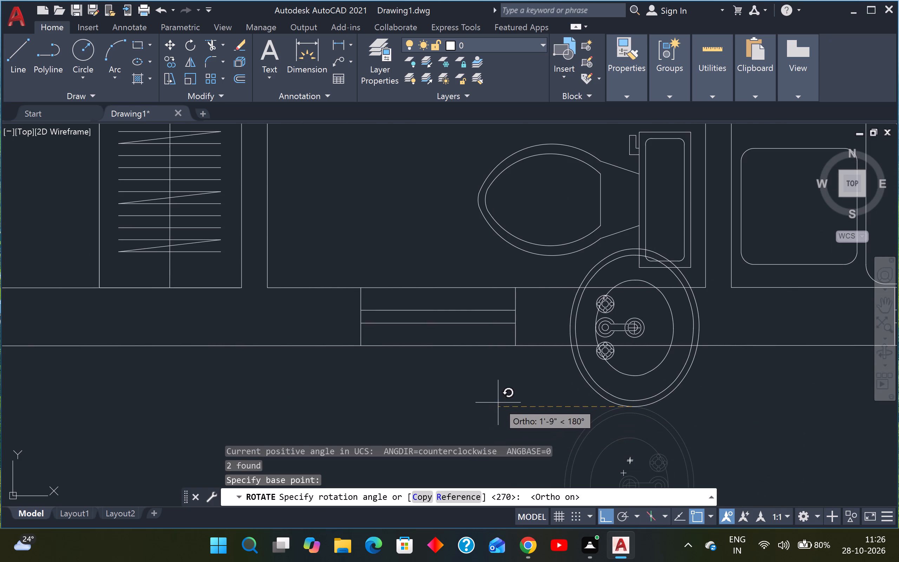
{"action": "left_click", "coordinate": [498, 403]}
{"action": "key", "text": "Escape"}
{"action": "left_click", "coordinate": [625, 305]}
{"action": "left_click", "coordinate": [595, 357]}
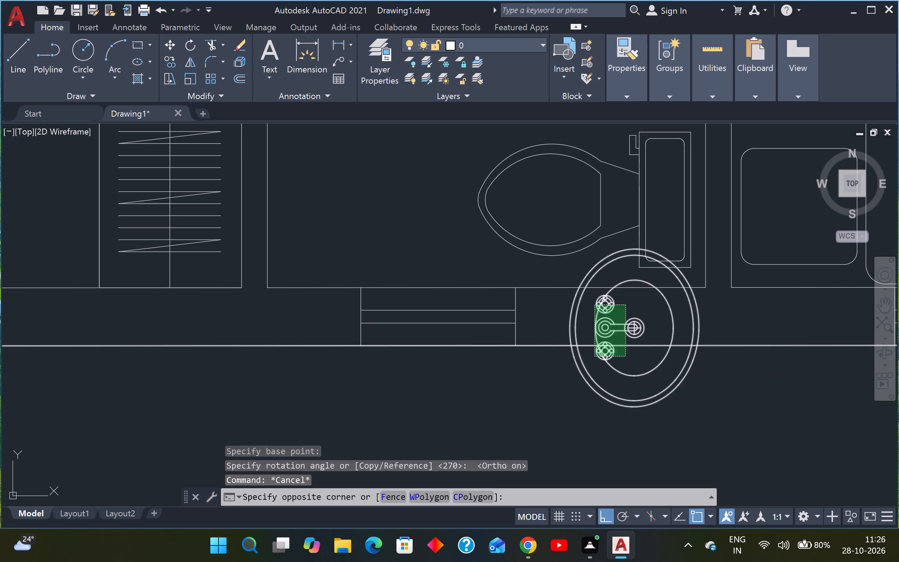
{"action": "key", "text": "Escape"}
Move the copied washbasin and faucet from the outer wall into the lower-left bathroom, above the toilet.
{"action": "scroll", "coordinate": [615, 307], "scroll_direction": "up", "scroll_amount": 3}
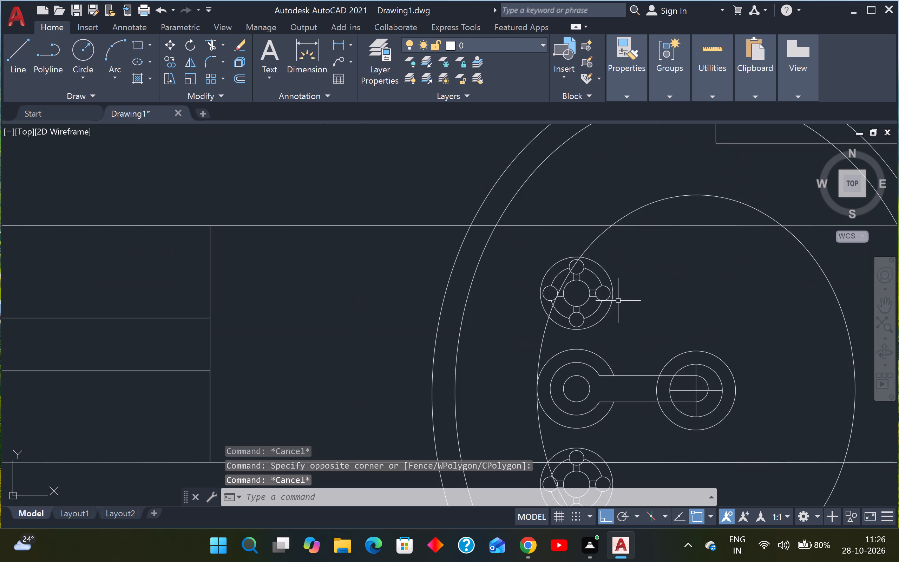
{"action": "left_click", "coordinate": [618, 300]}
{"action": "left_click", "coordinate": [382, 367]}
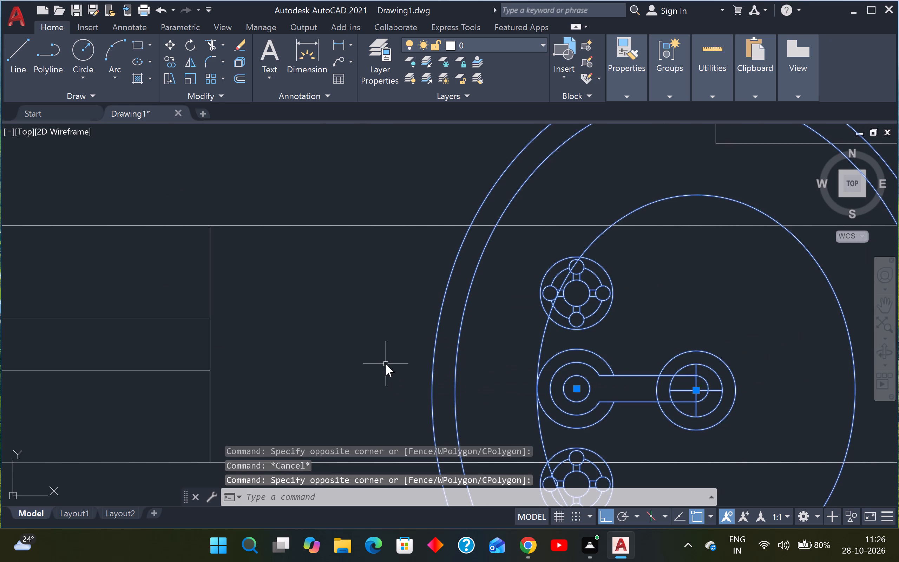
{"action": "key", "text": "m"}
{"action": "key", "text": "space"}
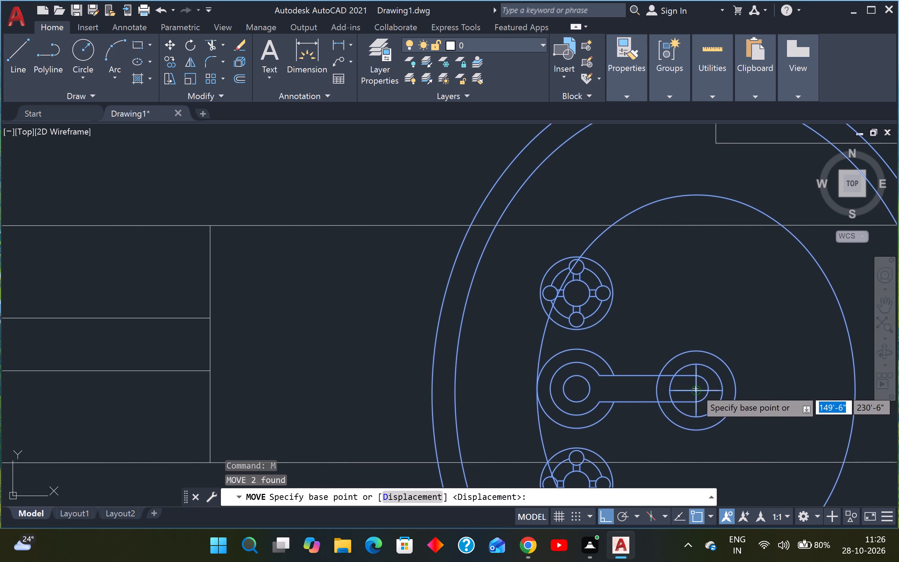
{"action": "left_click", "coordinate": [696, 389]}
{"action": "scroll", "coordinate": [686, 387], "scroll_direction": "down", "scroll_amount": 4}
{"action": "key", "text": "F8"}
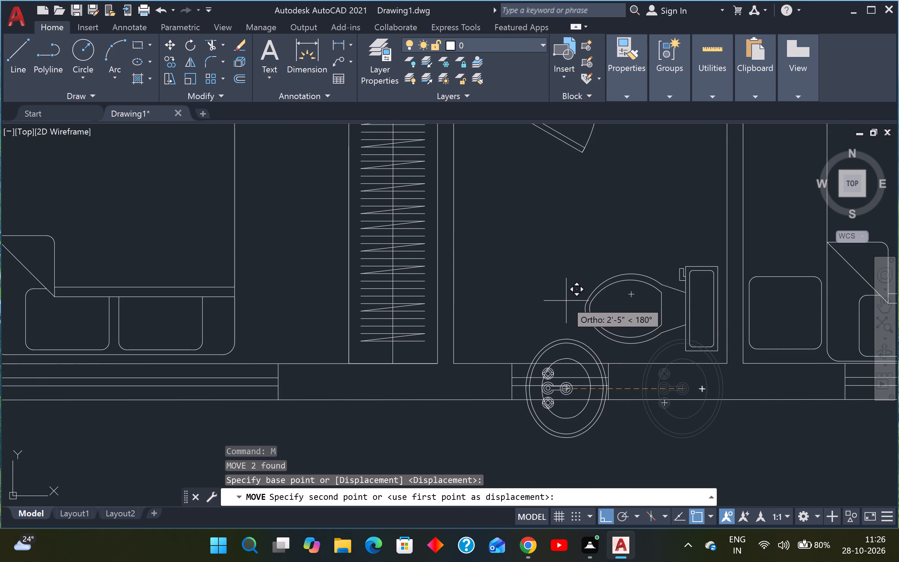
{"action": "middle_click_drag", "start_coordinate": [556, 280], "coordinate": [554, 398]}
{"action": "scroll", "coordinate": [544, 364], "scroll_direction": "down", "scroll_amount": 2}
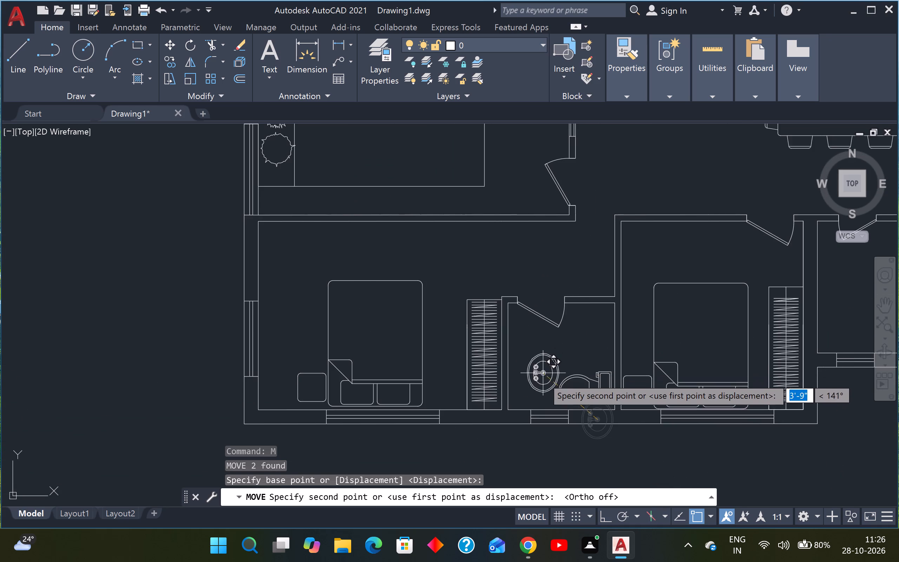
{"action": "scroll", "coordinate": [537, 387], "scroll_direction": "up", "scroll_amount": 2}
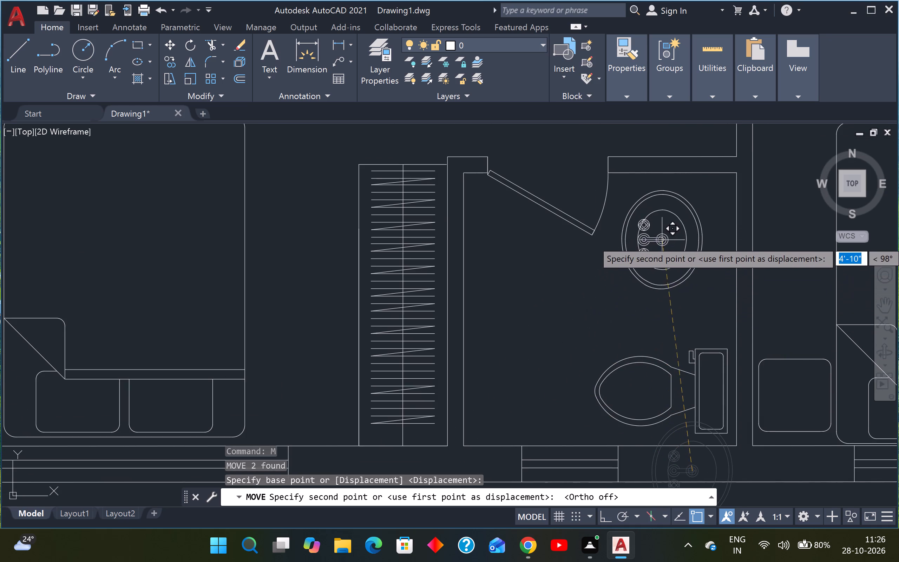
{"action": "left_click", "coordinate": [644, 256]}
{"action": "key", "text": "Escape"}
Rotate the lower-left bathroom's washbasin and faucet 90° clockwise about the top of the outer rim.
{"action": "left_click_drag", "start_coordinate": [684, 209], "coordinate": [682, 210]}
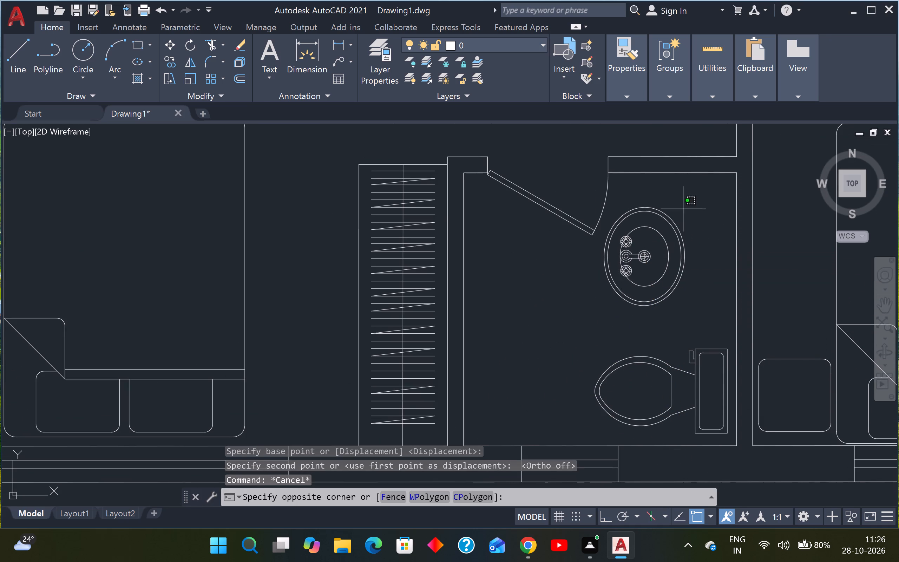
{"action": "left_click_drag", "start_coordinate": [682, 210], "coordinate": [678, 214]}
{"action": "left_click", "coordinate": [607, 332]}
{"action": "key", "text": "r"}
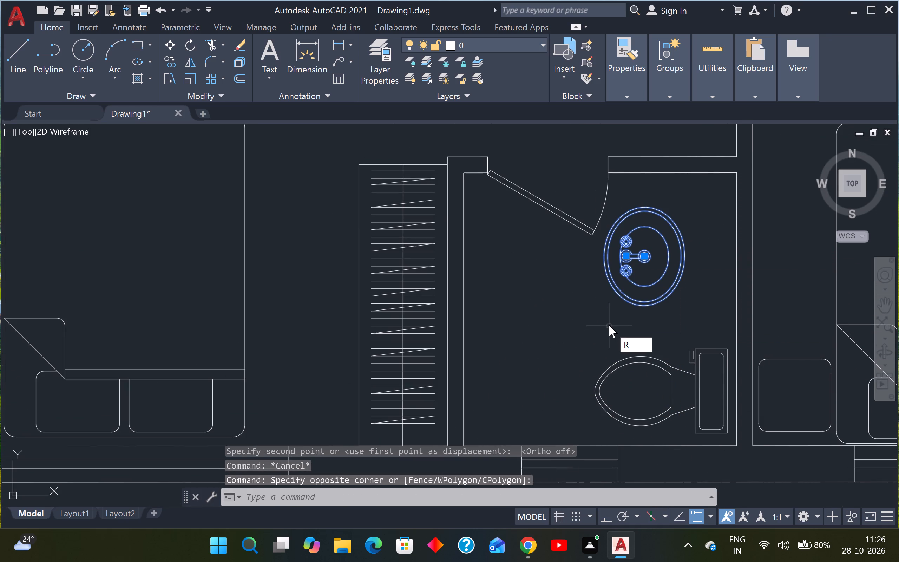
{"action": "key", "text": "o"}
{"action": "key", "text": "Return"}
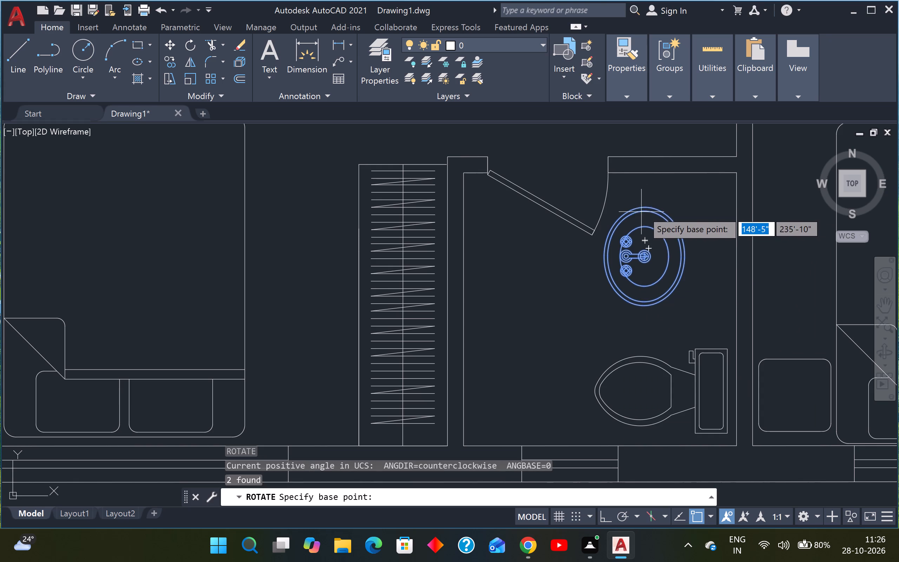
{"action": "left_click", "coordinate": [646, 205]}
{"action": "key", "text": "F8"}
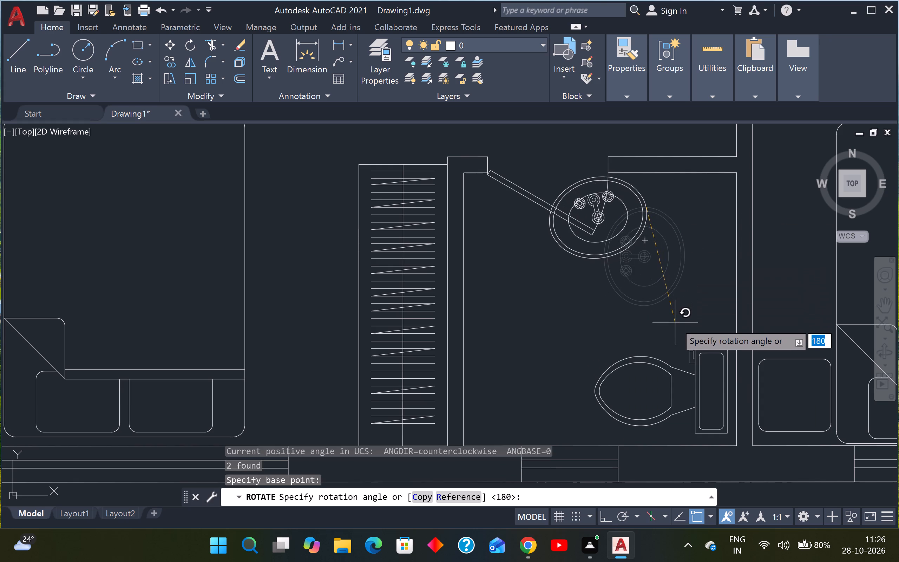
{"action": "left_click", "coordinate": [654, 328]}
Move the rotated washbasin and faucet clear of the door swing into the bathroom's upper-right corner, faucet side against the upper wall.
{"action": "scroll", "coordinate": [585, 188], "scroll_direction": "up", "scroll_amount": 3}
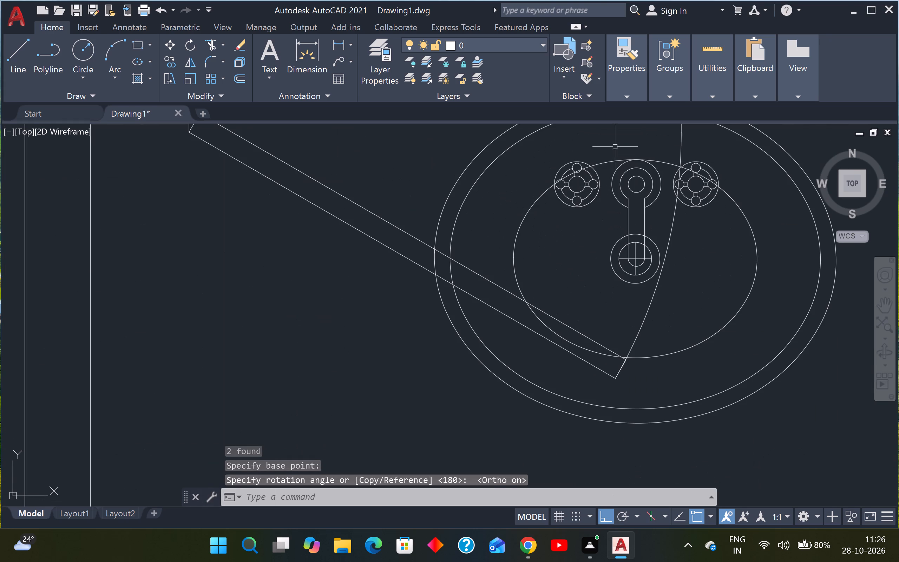
{"action": "left_click_drag", "start_coordinate": [615, 146], "coordinate": [605, 151]}
{"action": "left_click", "coordinate": [530, 198]}
{"action": "key", "text": "m"}
{"action": "key", "text": "space"}
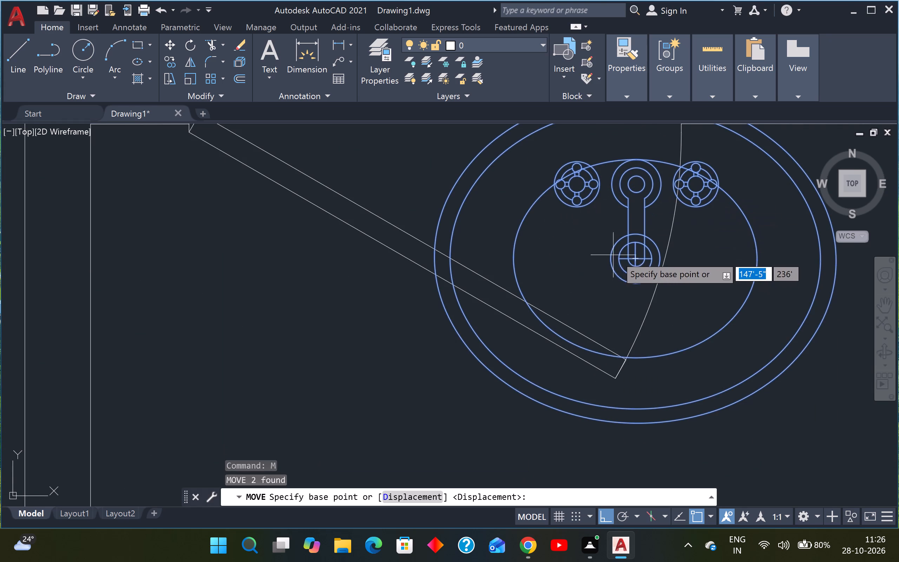
{"action": "left_click", "coordinate": [633, 257]}
{"action": "scroll", "coordinate": [634, 258], "scroll_direction": "down", "scroll_amount": 4}
{"action": "middle_click_drag", "start_coordinate": [636, 260], "coordinate": [517, 270]}
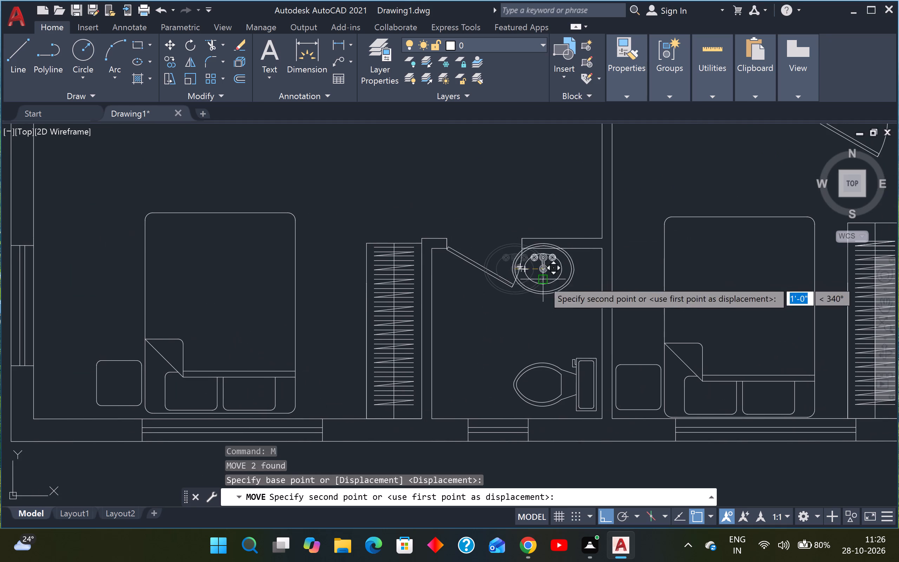
{"action": "scroll", "coordinate": [553, 288], "scroll_direction": "up", "scroll_amount": 2}
{"action": "key", "text": "F8"}
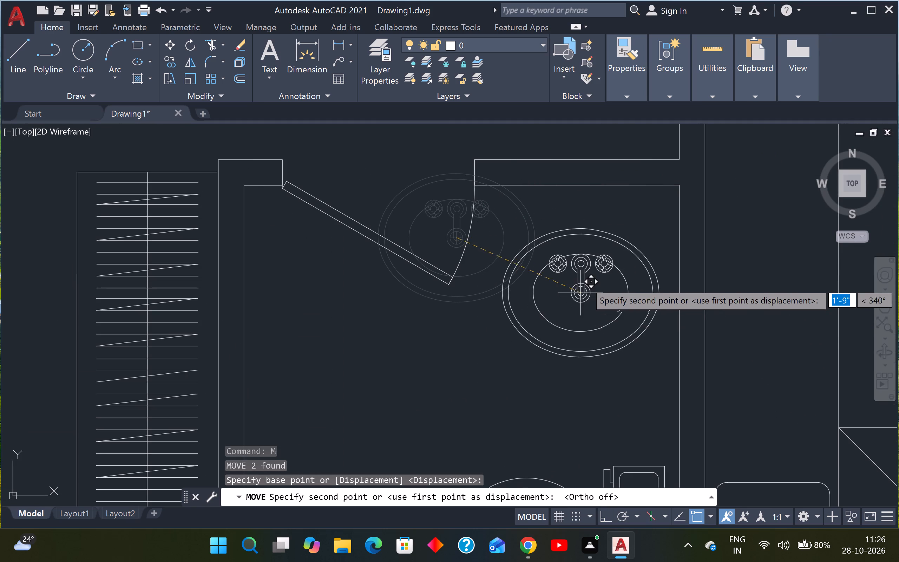
{"action": "left_click", "coordinate": [591, 257]}
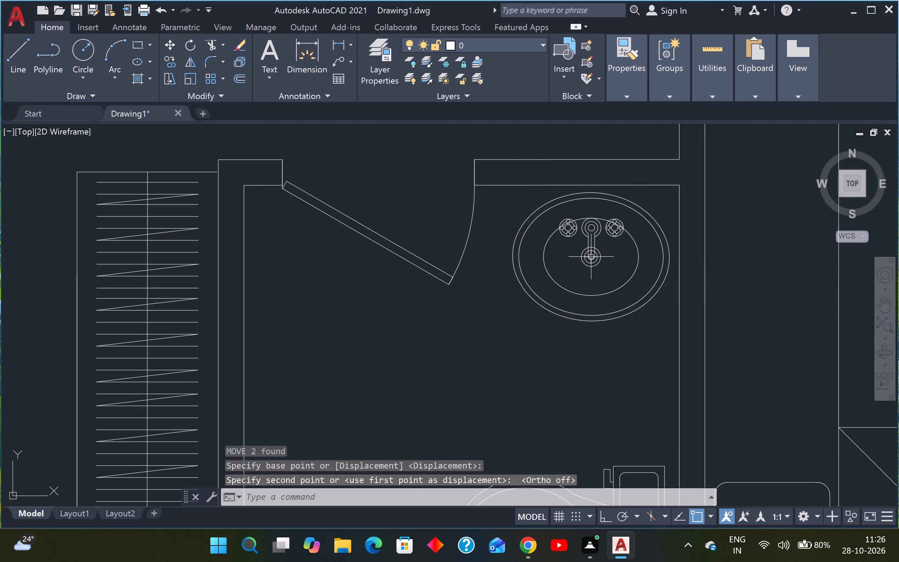
{"action": "key", "text": "Escape"}
{"action": "scroll", "coordinate": [584, 258], "scroll_direction": "down", "scroll_amount": 3}
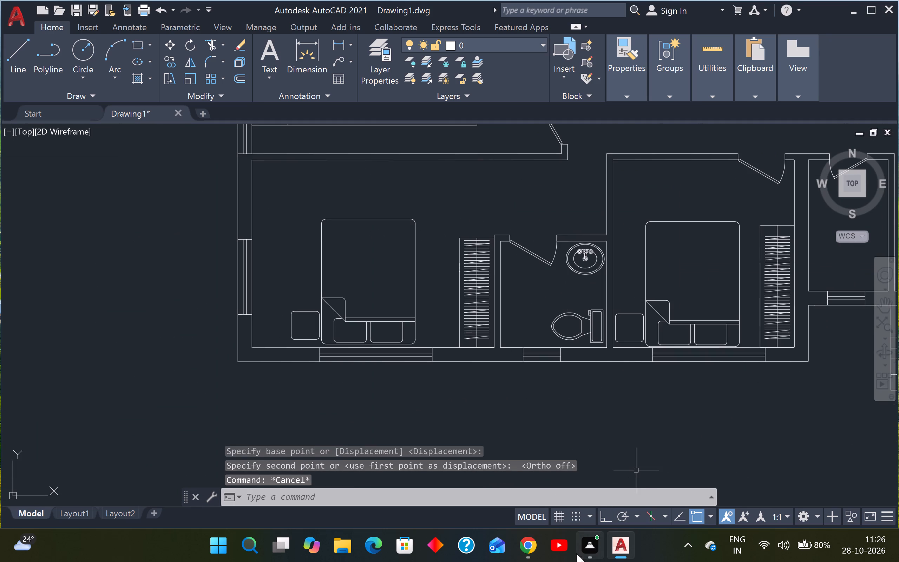
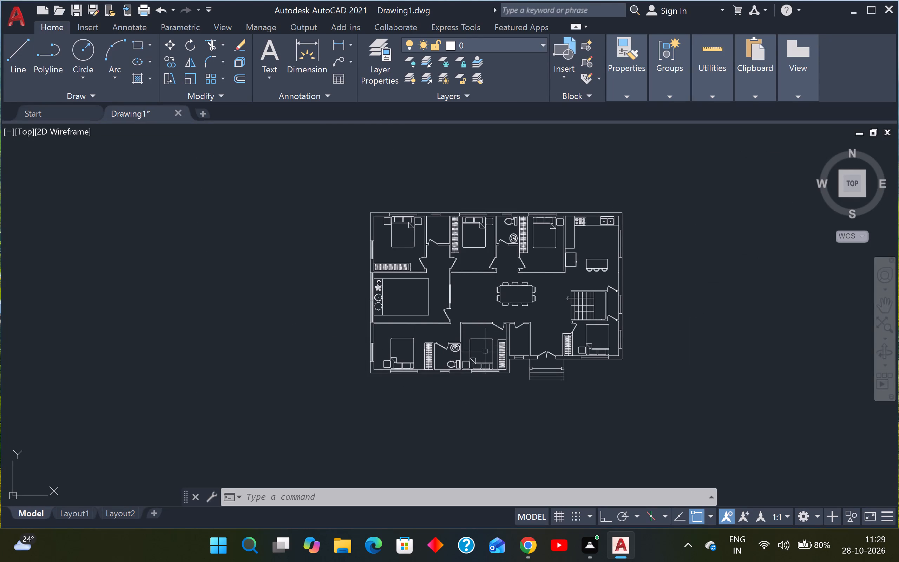
Copy the toilet from the lower-left bathroom into the small bathroom beside the entrance, near its lower-right corner.
{"action": "scroll", "coordinate": [460, 369], "scroll_direction": "up", "scroll_amount": 4}
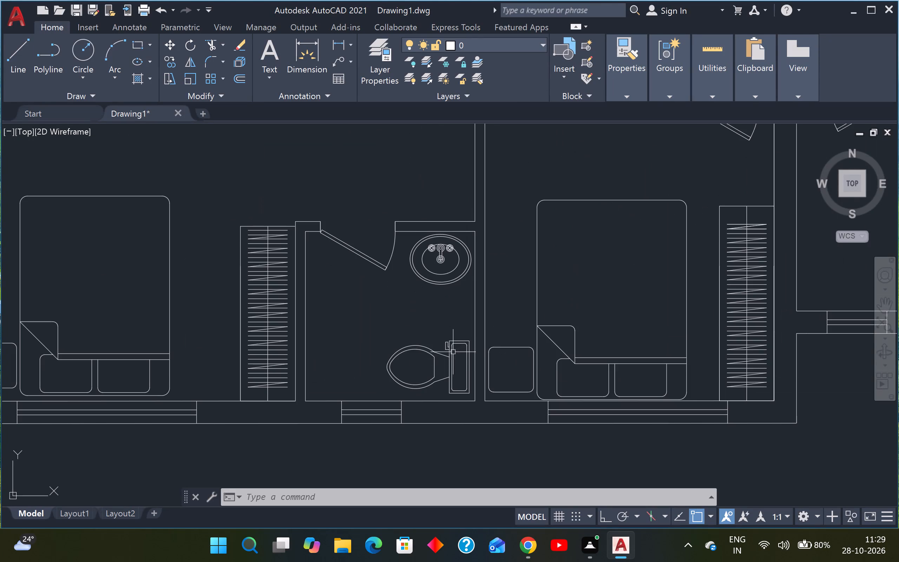
{"action": "left_click", "coordinate": [452, 352]}
{"action": "type", "text": "CO"}
{"action": "key", "text": "Return"}
{"action": "left_click", "coordinate": [442, 368]}
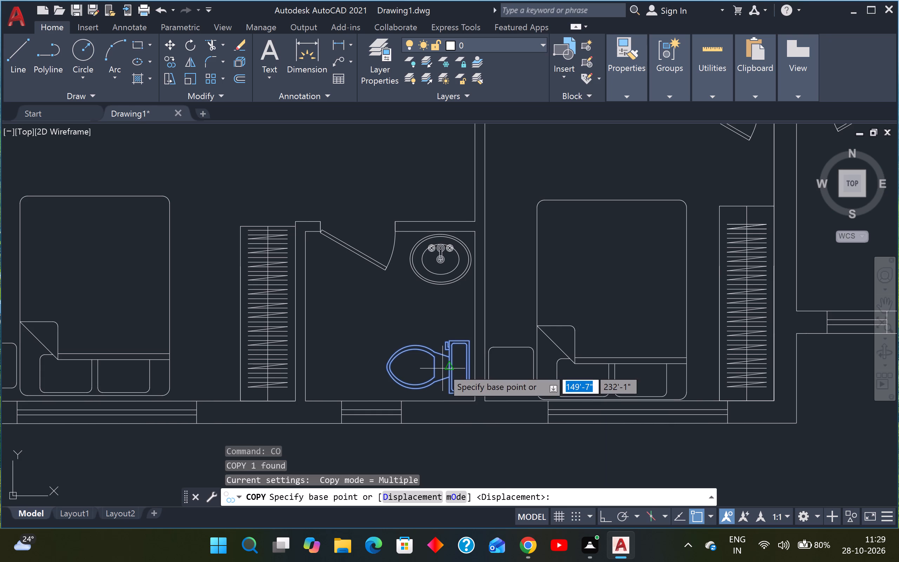
{"action": "scroll", "coordinate": [442, 368], "scroll_direction": "down", "scroll_amount": 3}
{"action": "scroll", "coordinate": [563, 342], "scroll_direction": "up", "scroll_amount": 1}
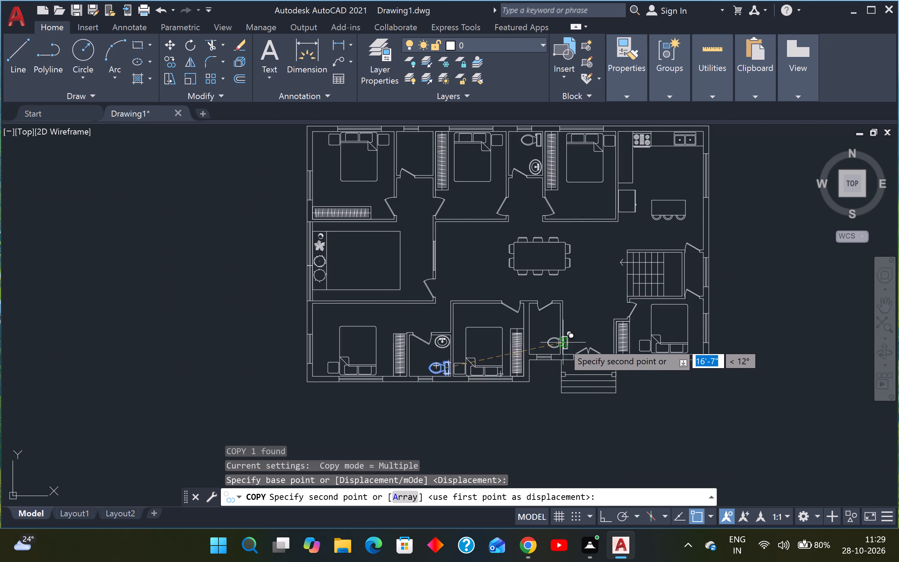
{"action": "scroll", "coordinate": [563, 342], "scroll_direction": "up", "scroll_amount": 3}
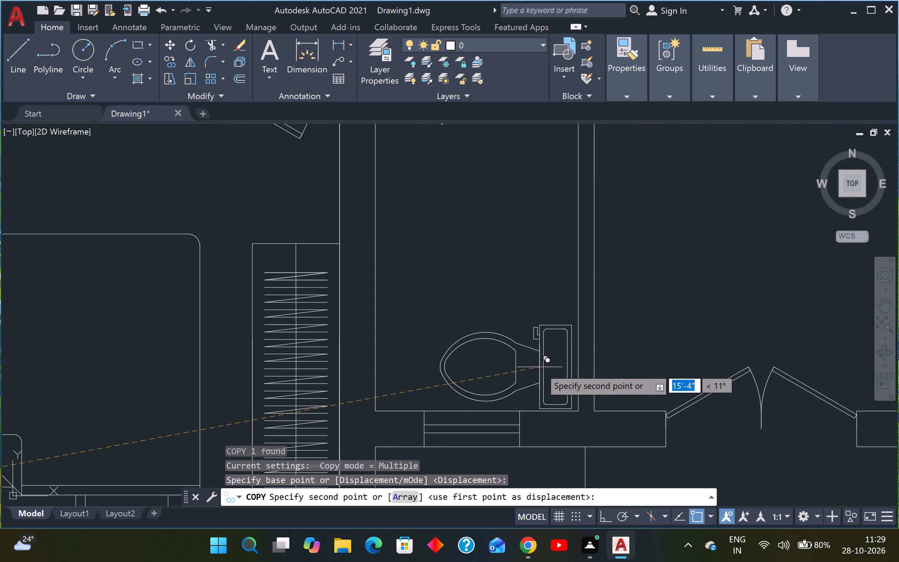
{"action": "left_click", "coordinate": [540, 366]}
{"action": "scroll", "coordinate": [540, 366], "scroll_direction": "down", "scroll_amount": 3}
{"action": "key", "text": "Escape"}
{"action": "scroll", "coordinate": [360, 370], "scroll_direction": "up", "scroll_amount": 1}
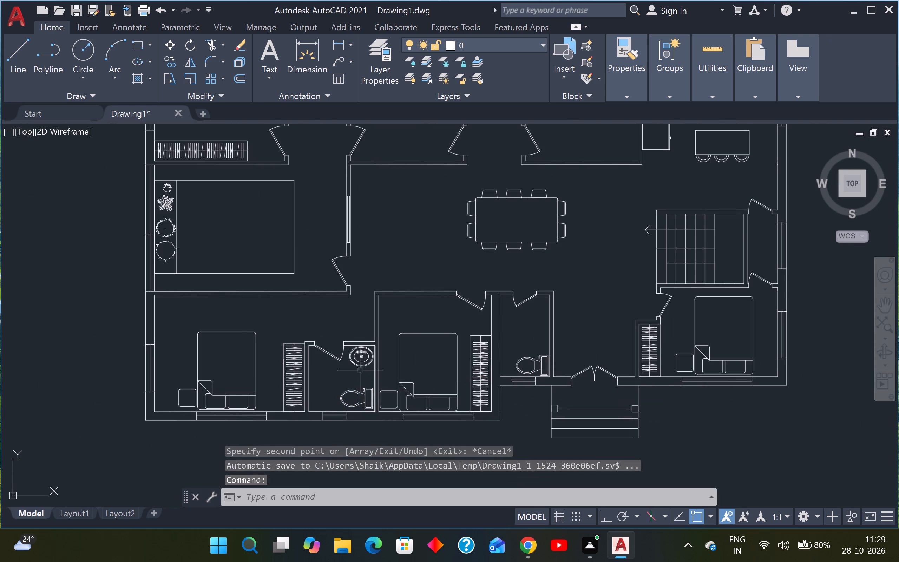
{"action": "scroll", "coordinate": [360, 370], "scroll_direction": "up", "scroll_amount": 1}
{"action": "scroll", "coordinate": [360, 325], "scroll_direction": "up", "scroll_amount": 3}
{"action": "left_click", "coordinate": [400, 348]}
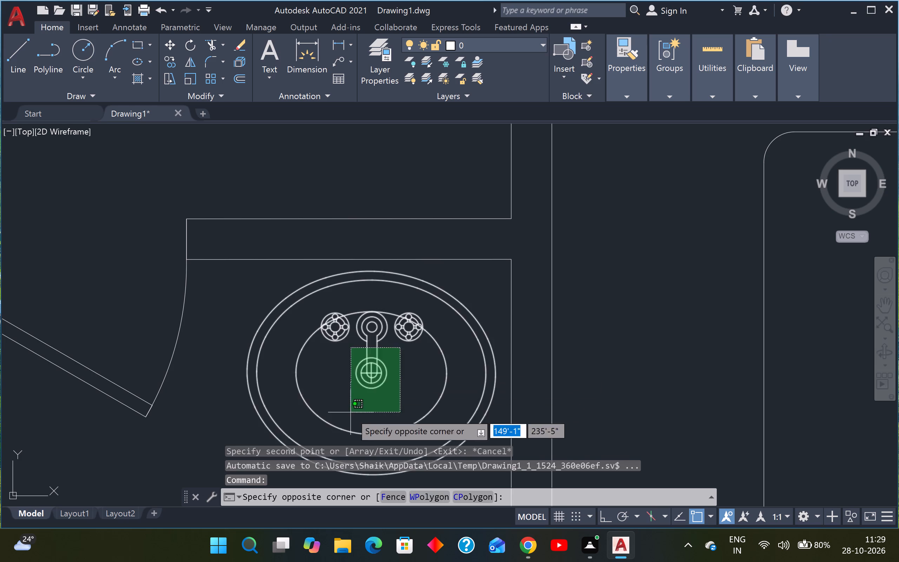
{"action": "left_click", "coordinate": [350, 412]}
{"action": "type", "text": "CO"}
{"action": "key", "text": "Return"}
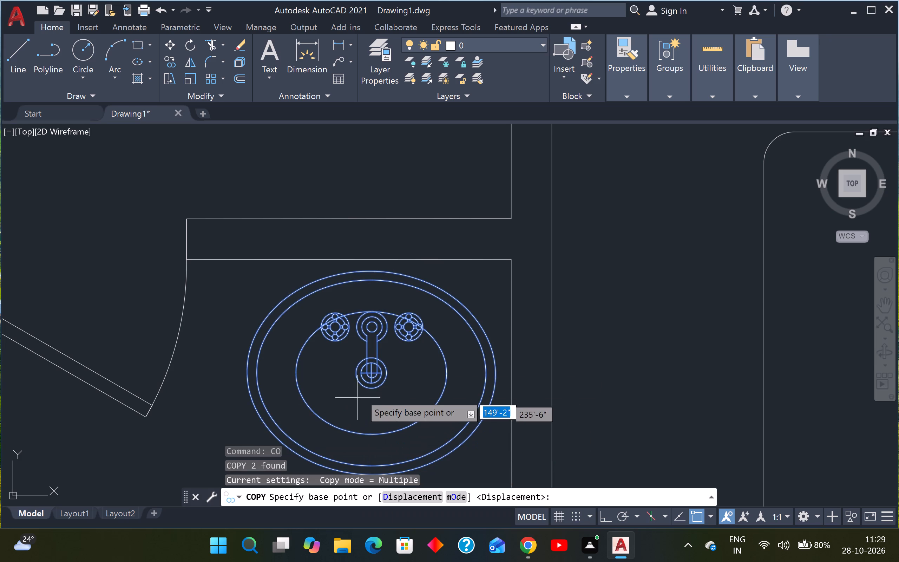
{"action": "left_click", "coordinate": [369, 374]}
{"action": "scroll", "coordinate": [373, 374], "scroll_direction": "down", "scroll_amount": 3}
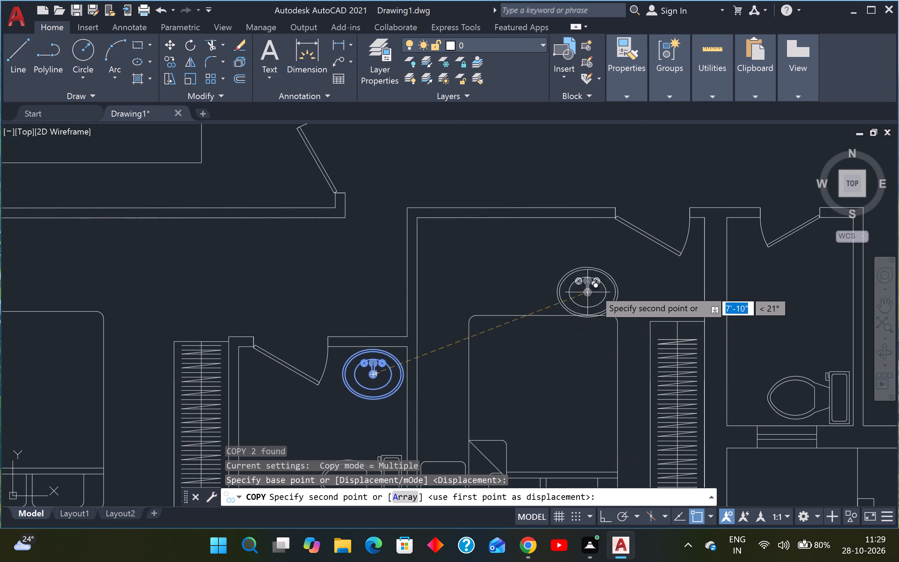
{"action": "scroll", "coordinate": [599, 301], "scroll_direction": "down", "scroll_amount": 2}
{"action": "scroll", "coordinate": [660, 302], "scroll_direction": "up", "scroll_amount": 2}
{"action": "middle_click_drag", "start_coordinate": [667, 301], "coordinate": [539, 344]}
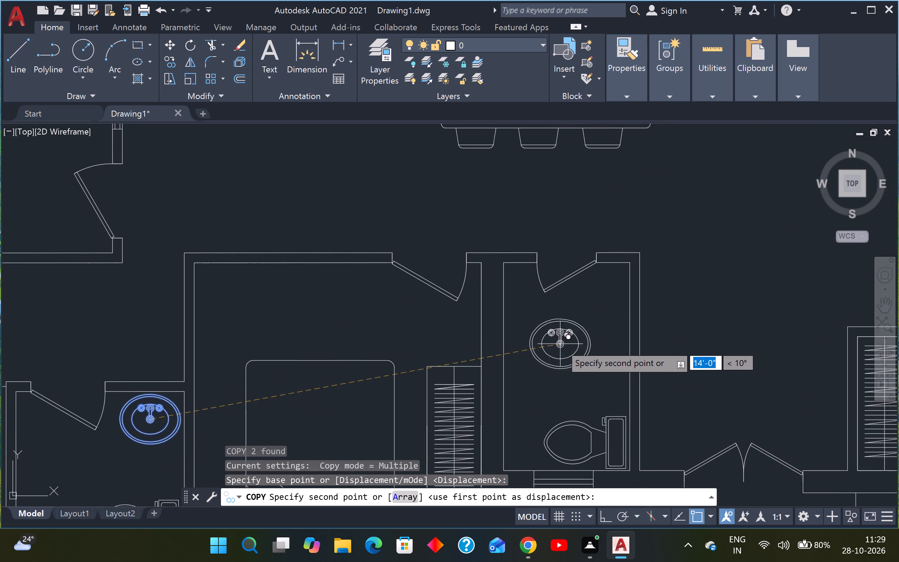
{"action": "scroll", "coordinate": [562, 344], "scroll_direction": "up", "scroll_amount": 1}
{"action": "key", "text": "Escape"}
Copy the lower-left bathroom's washbasin and faucet into the small bathroom beside the entrance, above the toilet.
{"action": "scroll", "coordinate": [551, 351], "scroll_direction": "down", "scroll_amount": 3}
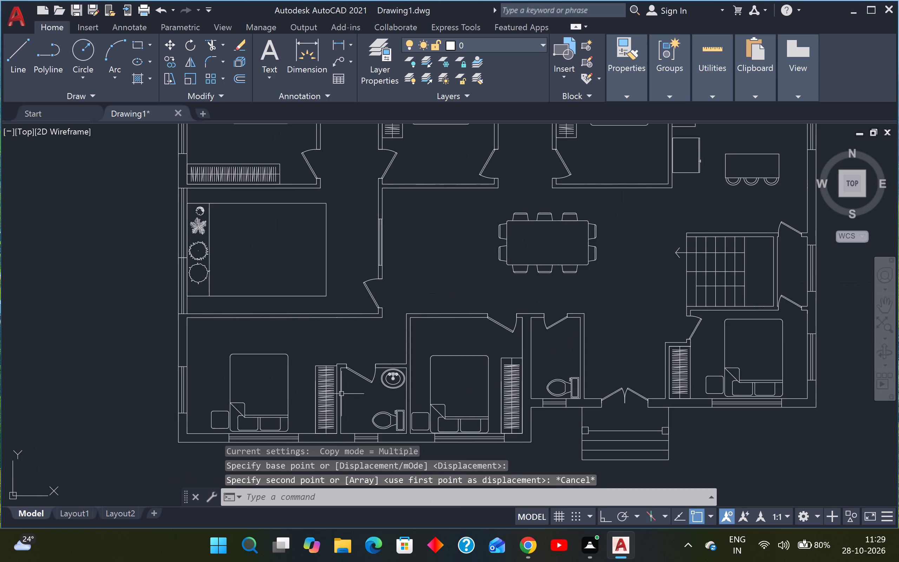
{"action": "scroll", "coordinate": [363, 378], "scroll_direction": "up", "scroll_amount": 2}
{"action": "scroll", "coordinate": [447, 378], "scroll_direction": "up", "scroll_amount": 2}
{"action": "left_click", "coordinate": [435, 379]}
{"action": "left_click", "coordinate": [397, 414]}
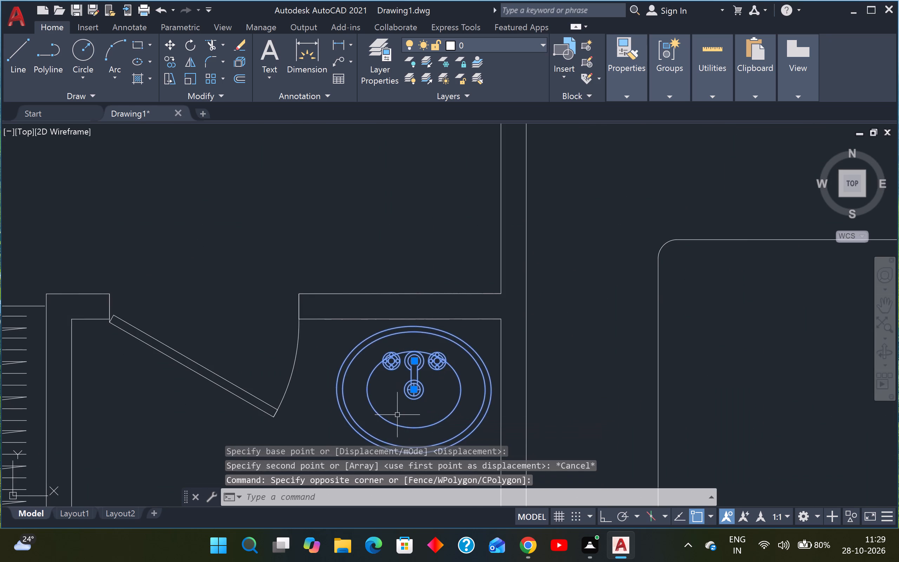
{"action": "key", "text": "c"}
{"action": "key", "text": "o"}
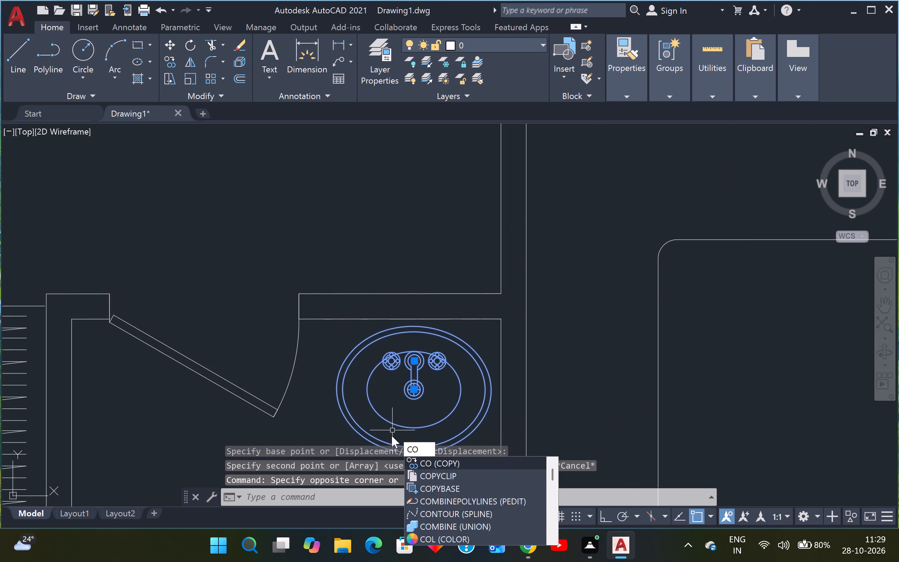
{"action": "key", "text": "Return"}
{"action": "left_click", "coordinate": [411, 393]}
{"action": "scroll", "coordinate": [432, 400], "scroll_direction": "down", "scroll_amount": 3}
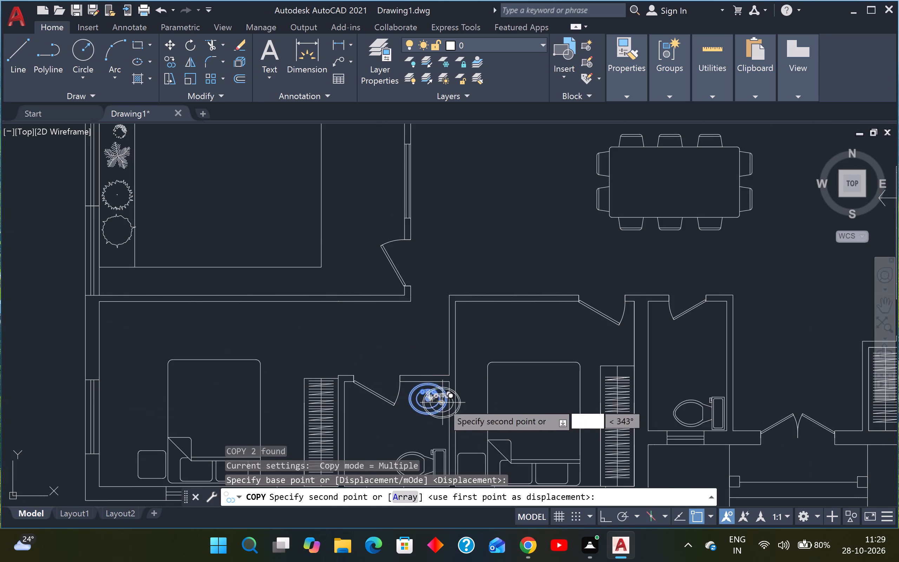
{"action": "left_click", "coordinate": [680, 360]}
{"action": "key", "text": "Escape"}
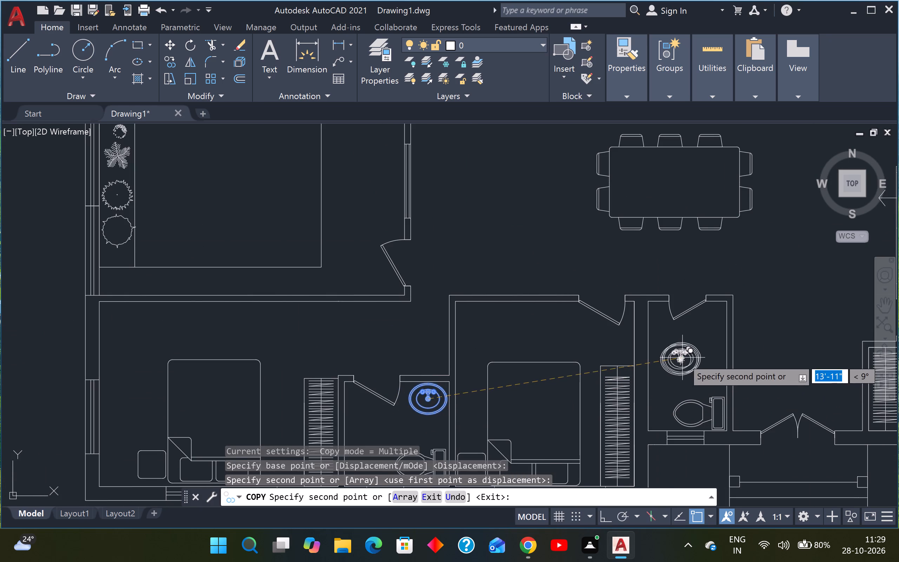
Rotate the entrance-side bathroom's washbasin and faucet 90° clockwise about the right end of the outer rim.
{"action": "scroll", "coordinate": [703, 343], "scroll_direction": "up", "scroll_amount": 2}
{"action": "left_click_drag", "start_coordinate": [704, 341], "coordinate": [697, 352]}
{"action": "left_click", "coordinate": [595, 444]}
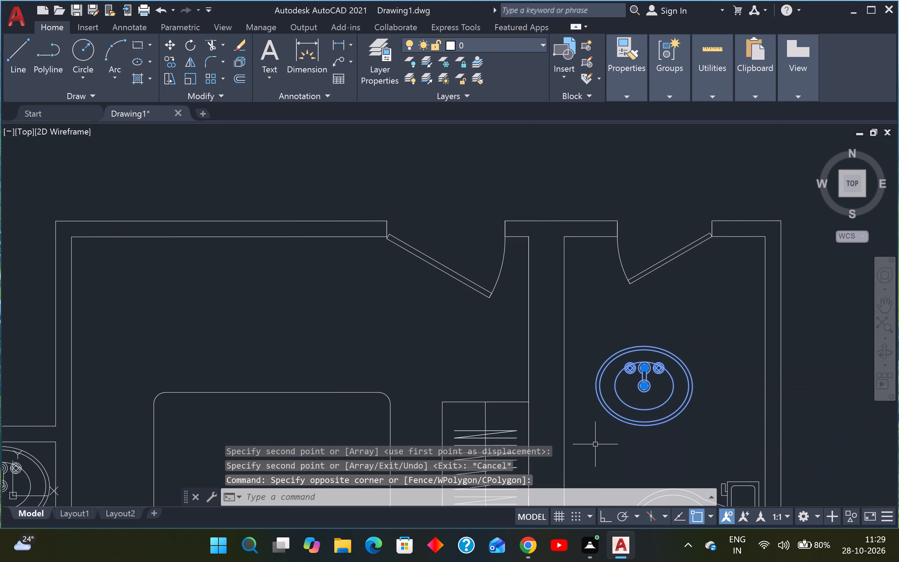
{"action": "key", "text": "r"}
{"action": "key", "text": "o"}
{"action": "key", "text": "Return"}
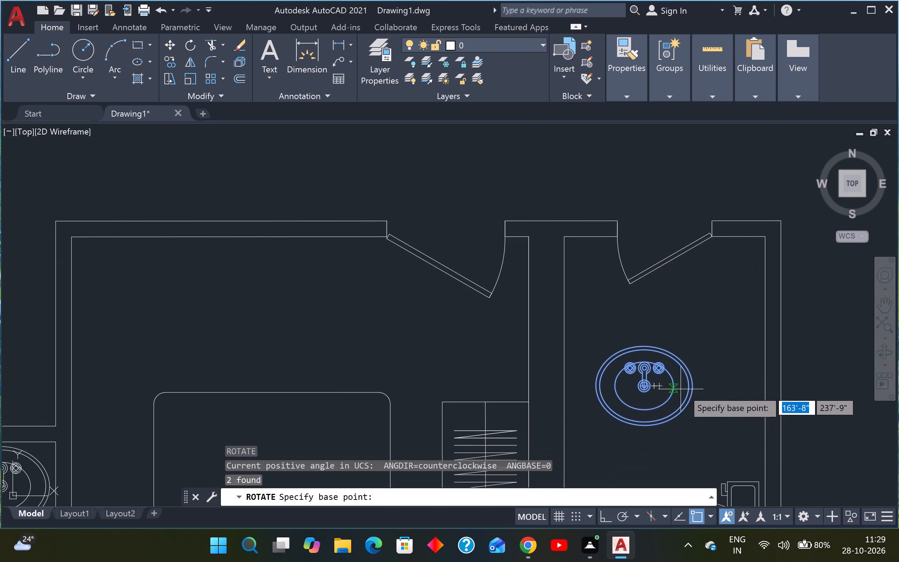
{"action": "left_click", "coordinate": [693, 386]}
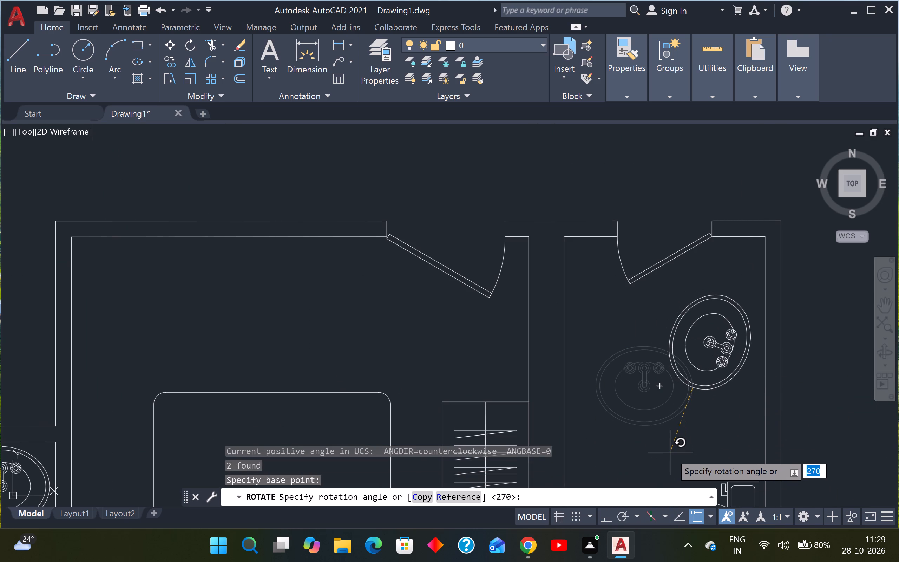
{"action": "key", "text": "F8"}
{"action": "key", "text": "F8"}
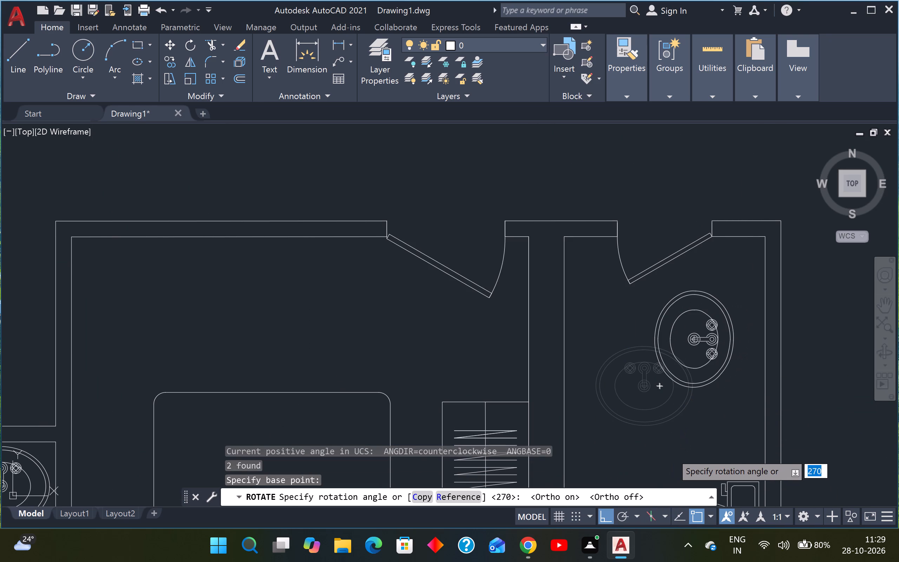
{"action": "key", "text": "F8"}
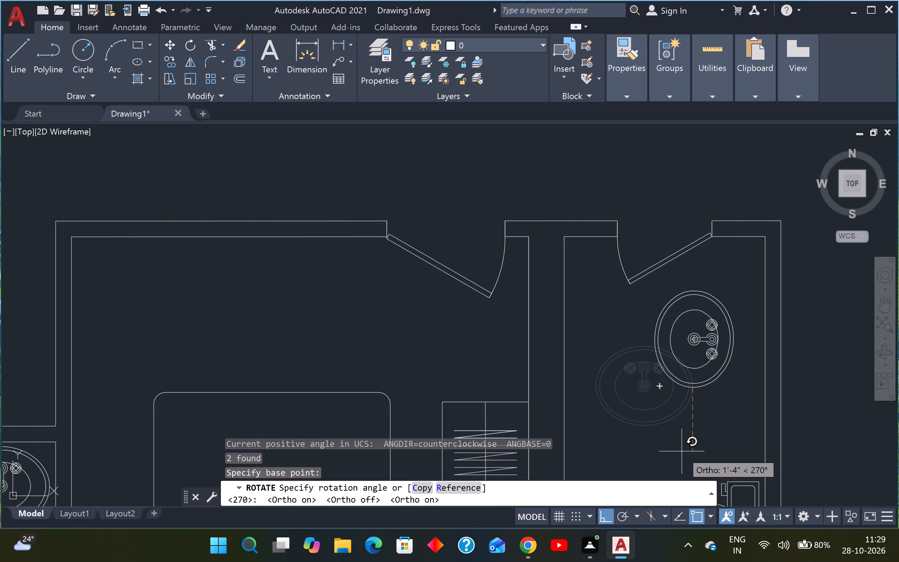
{"action": "key", "text": "F8"}
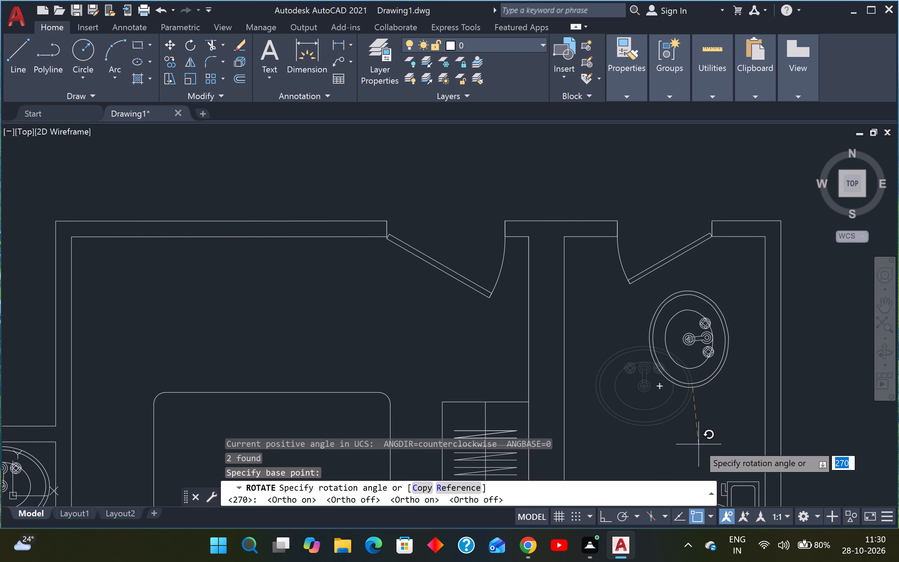
{"action": "key", "text": "F8"}
{"action": "left_click", "coordinate": [698, 444]}
{"action": "key", "text": "Escape"}
{"action": "key", "text": "Escape"}
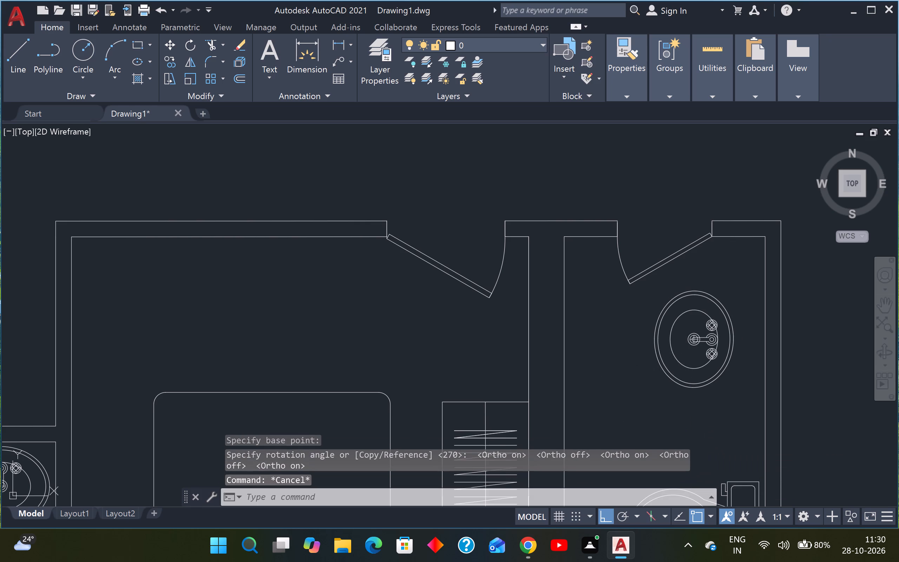
Move the rotated washbasin and faucet close to the entrance-side bathroom's right wall, clear of the door swing and above the toilet.
{"action": "left_click_drag", "start_coordinate": [735, 290], "coordinate": [730, 299]}
{"action": "left_click", "coordinate": [663, 409]}
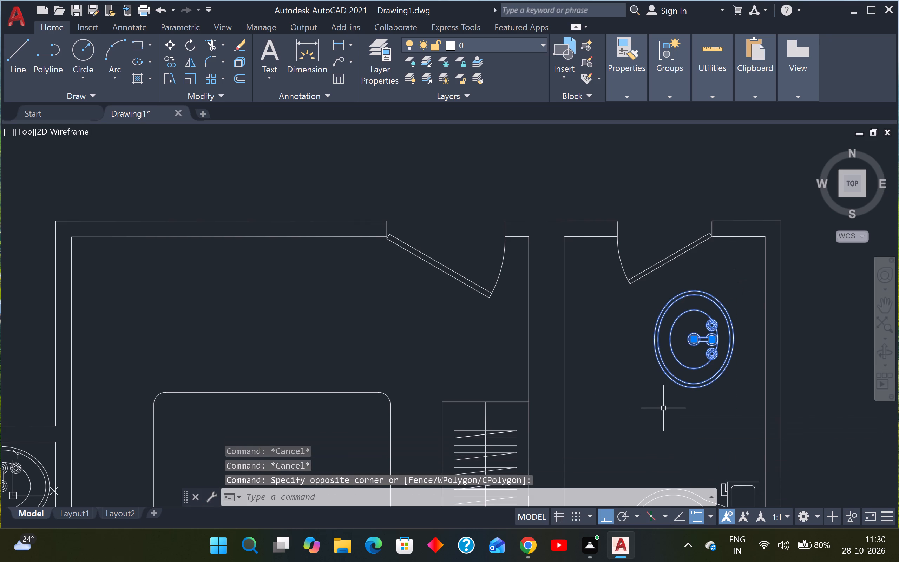
{"action": "key", "text": "m"}
{"action": "key", "text": "space"}
{"action": "left_click", "coordinate": [695, 332]}
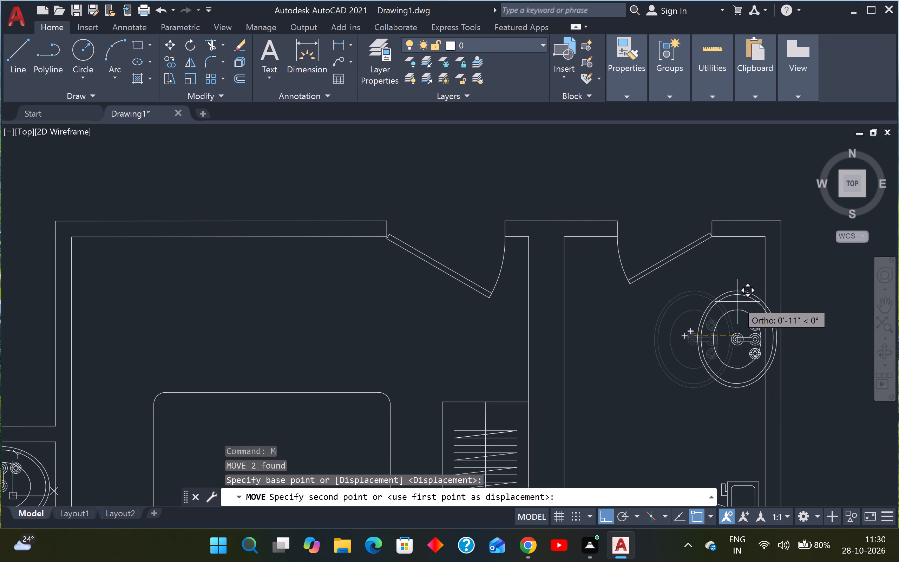
{"action": "key", "text": "F8"}
{"action": "scroll", "coordinate": [643, 366], "scroll_direction": "down", "scroll_amount": 1}
{"action": "scroll", "coordinate": [672, 355], "scroll_direction": "up", "scroll_amount": 1}
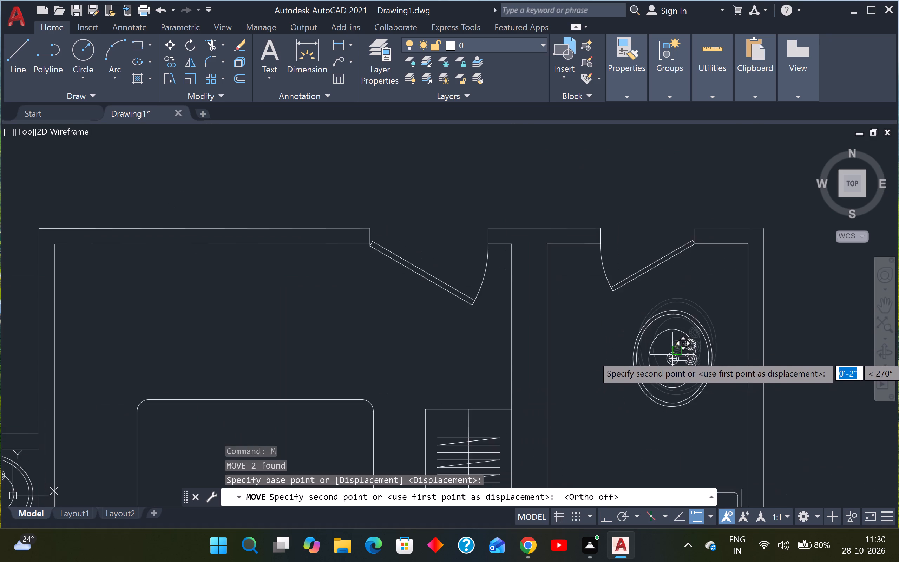
{"action": "scroll", "coordinate": [688, 352], "scroll_direction": "up", "scroll_amount": 1}
{"action": "left_click", "coordinate": [714, 361]}
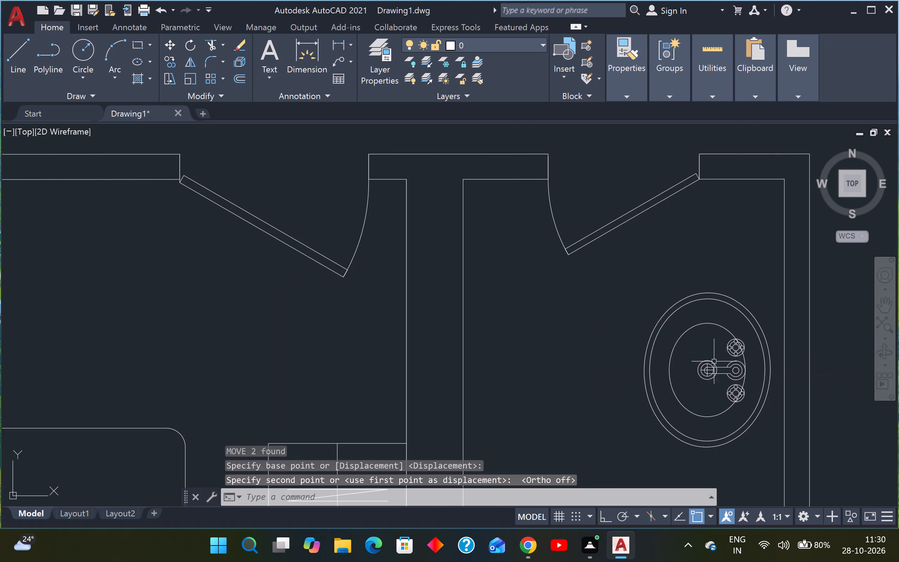
Move the dining table with its chairs to the right in the central hall, closer to the staircase.
{"action": "scroll", "coordinate": [711, 378], "scroll_direction": "down", "scroll_amount": 2}
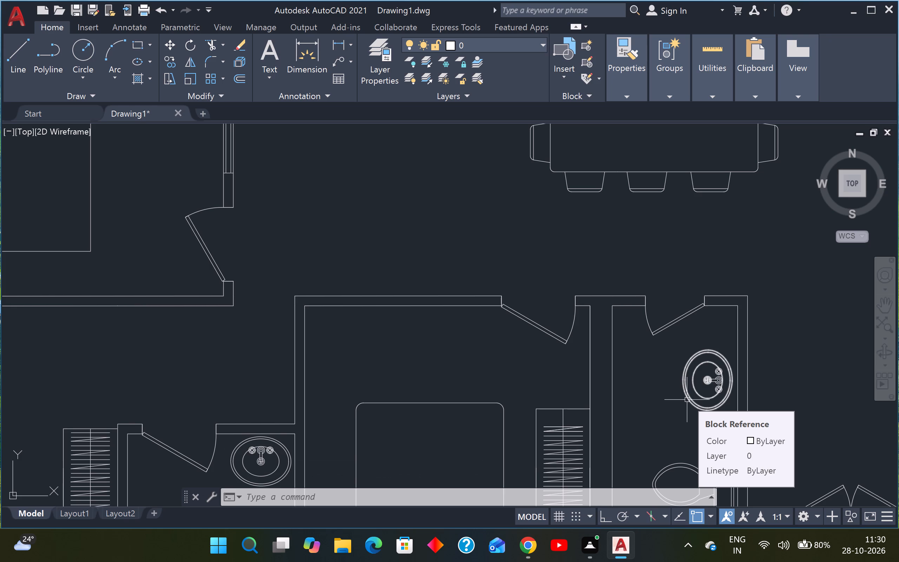
{"action": "scroll", "coordinate": [422, 349], "scroll_direction": "down", "scroll_amount": 4}
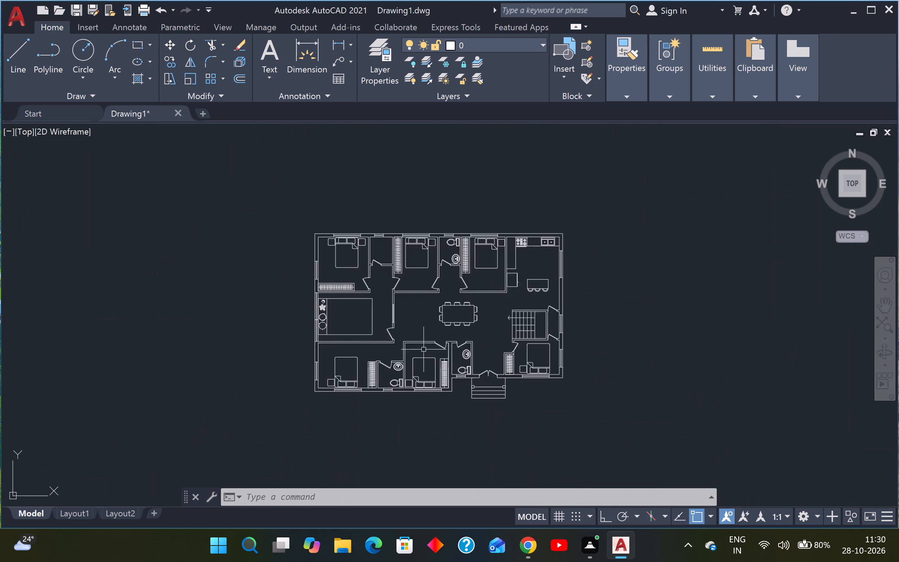
{"action": "scroll", "coordinate": [459, 339], "scroll_direction": "up", "scroll_amount": 2}
{"action": "scroll", "coordinate": [465, 337], "scroll_direction": "down", "scroll_amount": 3}
{"action": "scroll", "coordinate": [444, 334], "scroll_direction": "up", "scroll_amount": 2}
{"action": "middle_click_drag", "start_coordinate": [443, 334], "coordinate": [368, 355]}
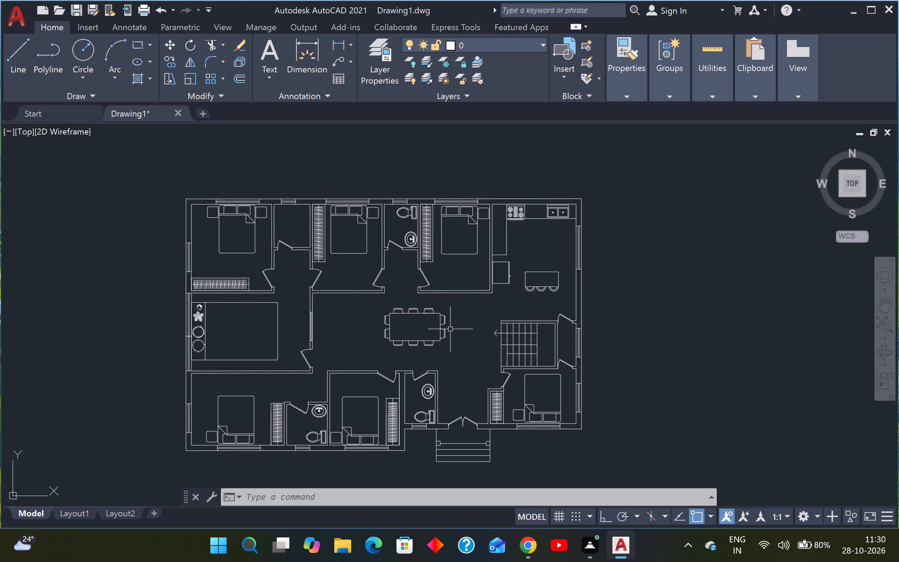
{"action": "scroll", "coordinate": [440, 324], "scroll_direction": "up", "scroll_amount": 2}
{"action": "left_click", "coordinate": [447, 276]}
{"action": "left_click", "coordinate": [277, 410]}
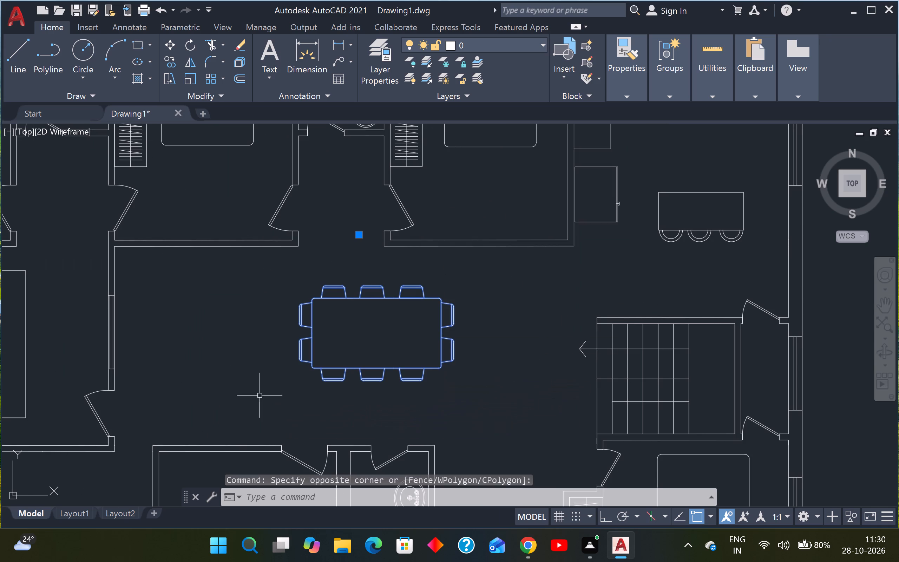
{"action": "type", "text": "M"}
{"action": "key", "text": "space"}
{"action": "left_click", "coordinate": [363, 338]}
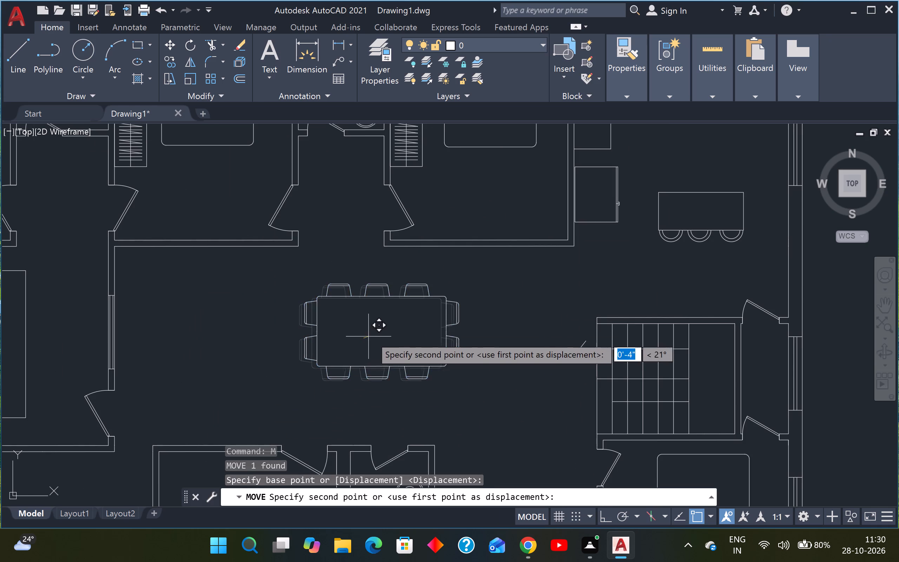
{"action": "left_click", "coordinate": [438, 344]}
{"action": "scroll", "coordinate": [385, 339], "scroll_direction": "down", "scroll_amount": 1}
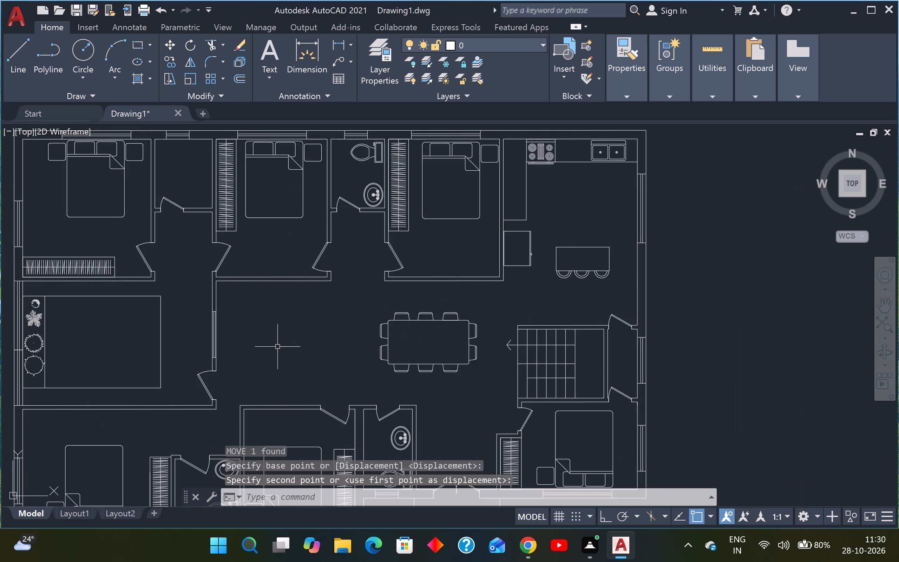
{"action": "key", "text": "Escape"}
{"action": "key", "text": "Escape"}
{"action": "key", "text": "Escape"}
{"action": "key", "text": "Escape"}
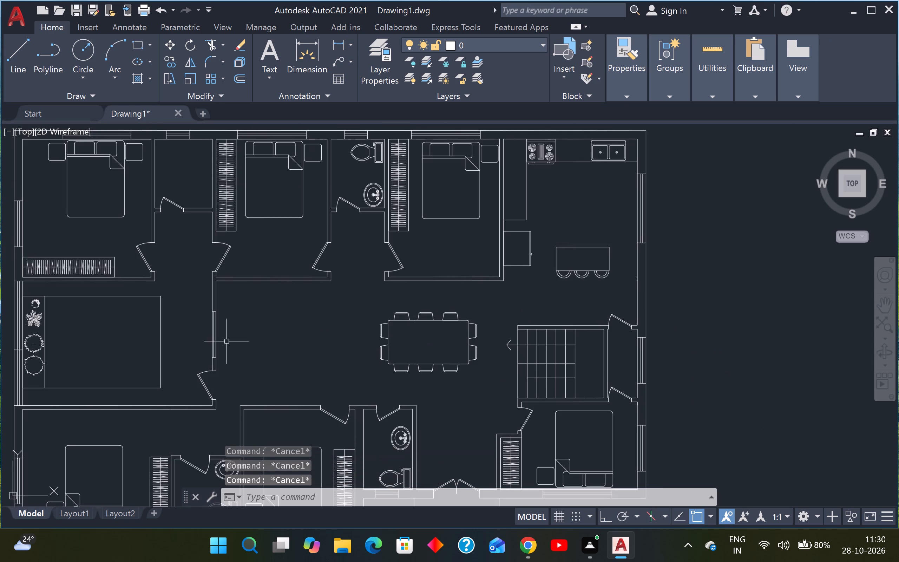
{"action": "key", "text": "Escape"}
{"action": "key", "text": "Escape"}
{"action": "key", "text": "Escape"}
{"action": "key", "text": "Escape"}
With ortho mode on, draw an 8'6" horizontal line in the central hall, left of the dining table and just below the upper bedroom wall.
{"action": "type", "text": "L"}
{"action": "key", "text": "space"}
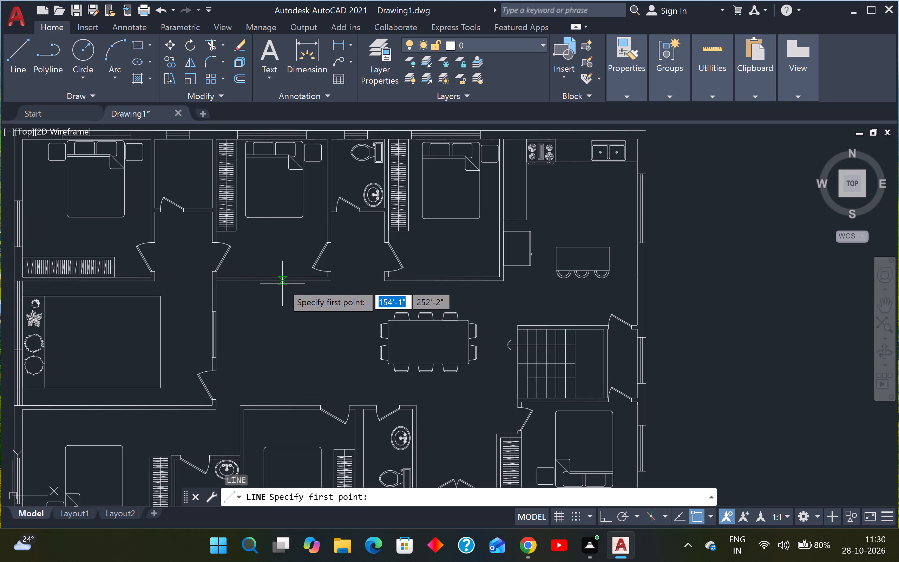
{"action": "scroll", "coordinate": [247, 319], "scroll_direction": "up", "scroll_amount": 2}
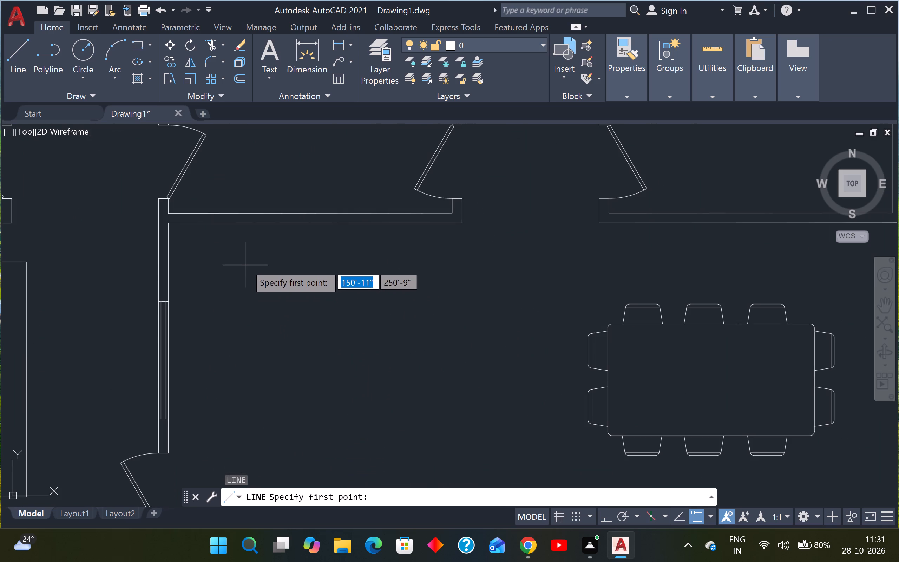
{"action": "left_click", "coordinate": [205, 261]}
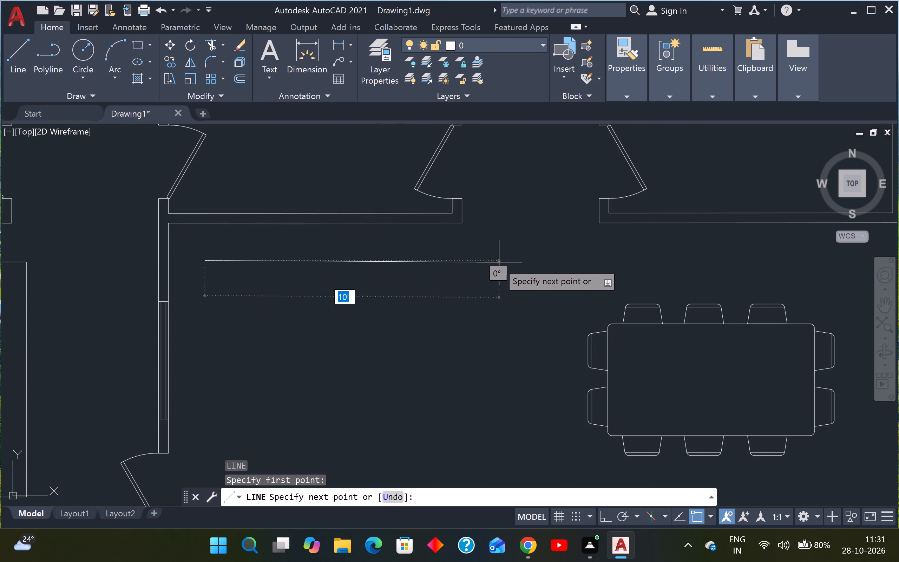
{"action": "key", "text": "F8"}
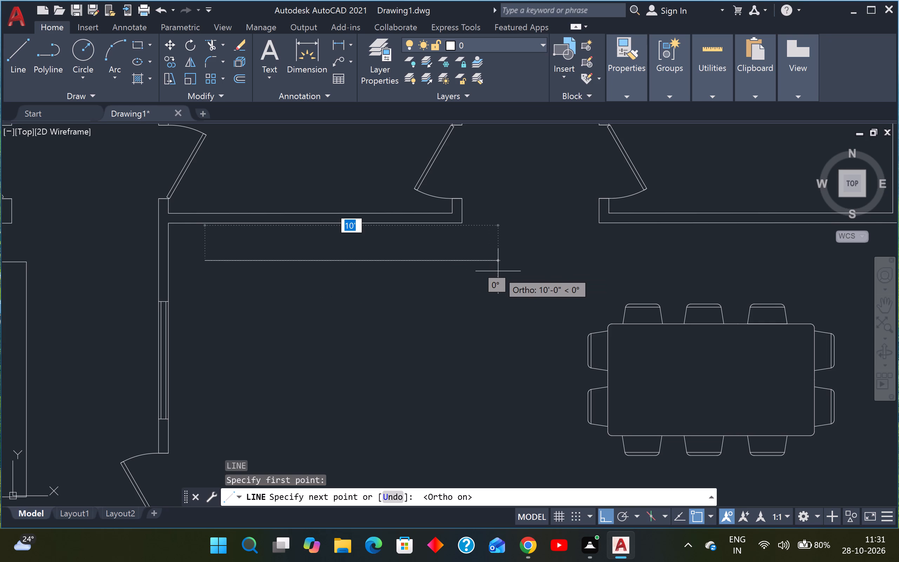
{"action": "type", "text": "8'"}
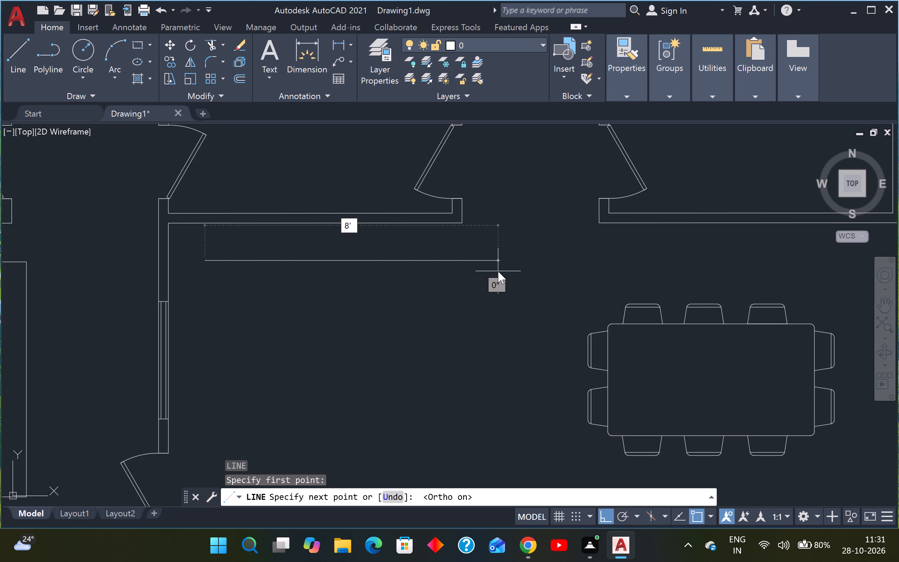
{"action": "type", "text": "6\""}
{"action": "key", "text": "Return"}
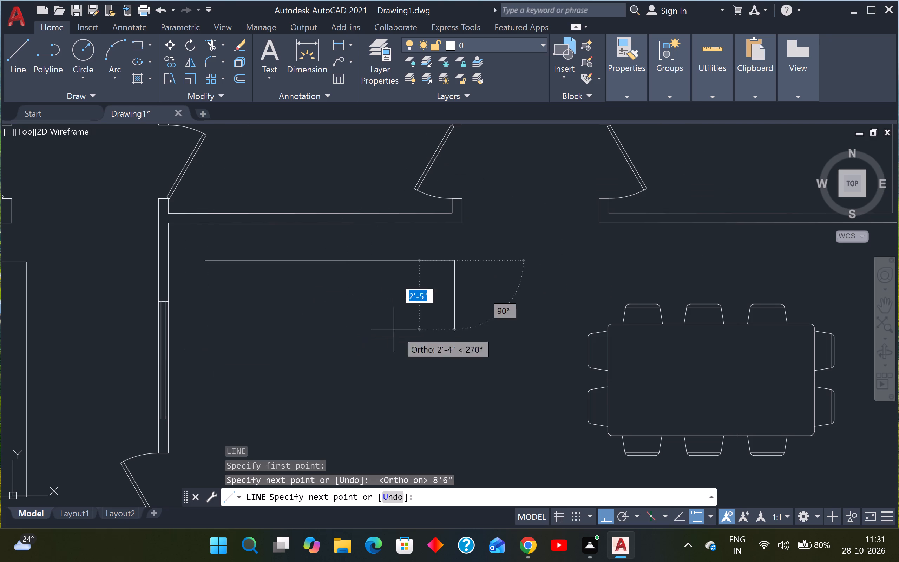
Continue the outline with an 8'6" vertical line straight down from the horizontal line's right end.
{"action": "type", "text": "8'"}
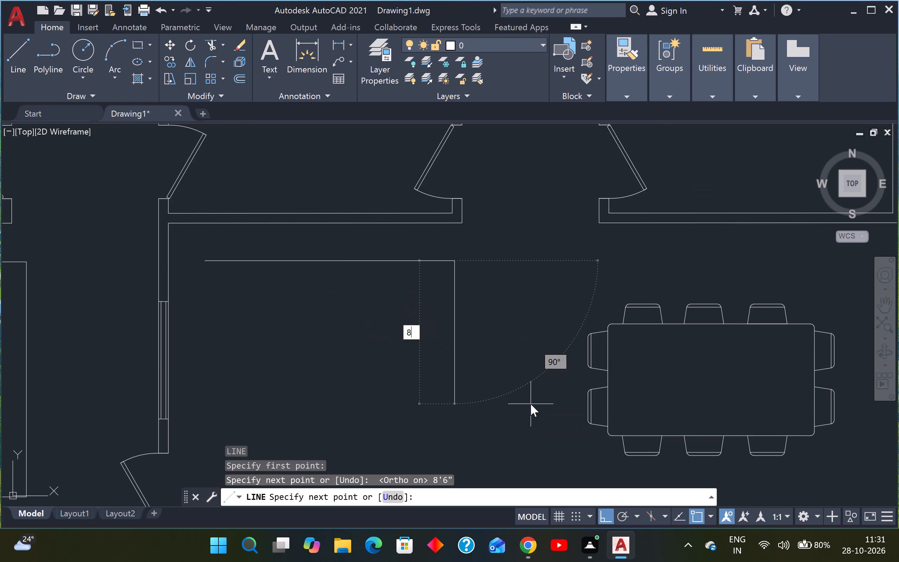
{"action": "key", "text": "6"}
{"action": "key", "text": "Up"}
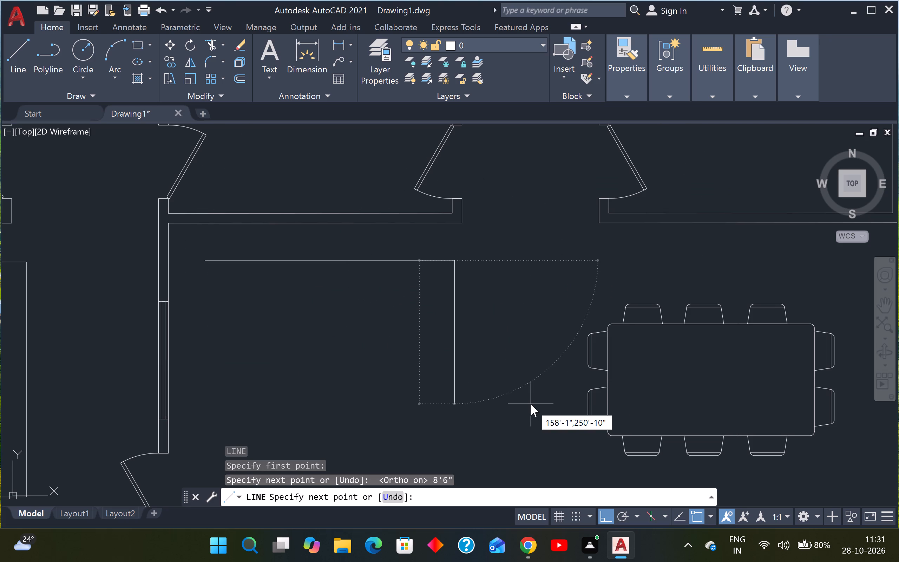
{"action": "key", "text": "BackSpace"}
{"action": "key", "text": "BackSpace"}
{"action": "key", "text": "BackSpace"}
{"action": "key", "text": "BackSpace"}
{"action": "key", "text": "BackSpace"}
{"action": "key", "text": "BackSpace"}
{"action": "key", "text": "BackSpace"}
{"action": "key", "text": "BackSpace"}
{"action": "key", "text": "BackSpace"}
{"action": "key", "text": "BackSpace"}
{"action": "key", "text": "BackSpace"}
{"action": "key", "text": "BackSpace"}
{"action": "key", "text": "BackSpace"}
{"action": "key", "text": "BackSpace"}
{"action": "key", "text": "BackSpace"}
{"action": "key", "text": "BackSpace"}
{"action": "key", "text": "BackSpace"}
{"action": "key", "text": "BackSpace"}
{"action": "key", "text": "BackSpace"}
{"action": "key", "text": "BackSpace"}
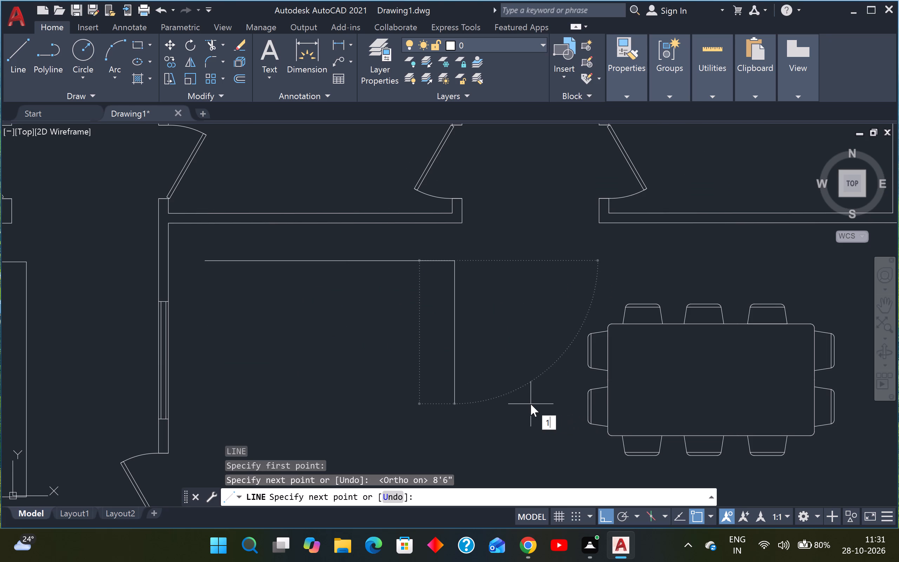
{"action": "type", "text": "8'"}
{"action": "key", "text": "6"}
{"action": "key", "text": "shift+quotedbl"}
{"action": "key", "text": "Return"}
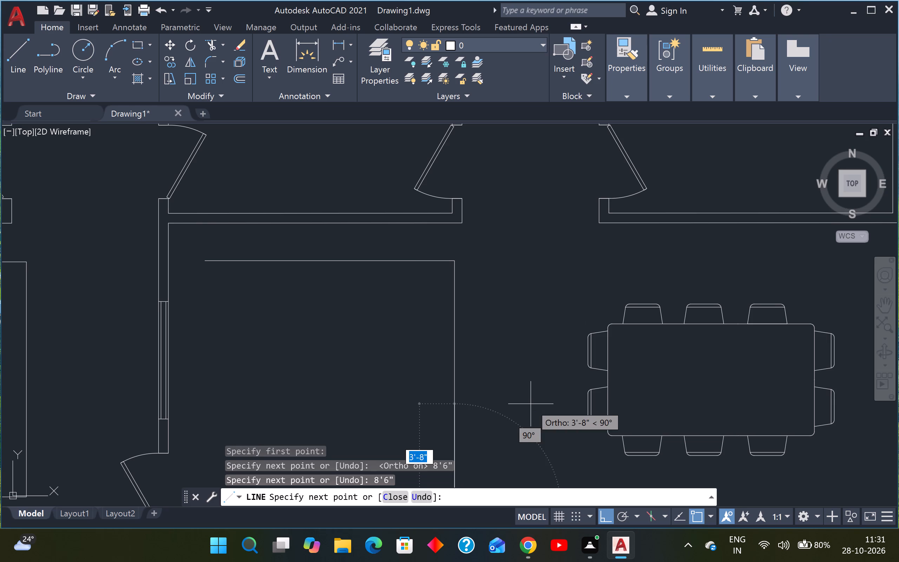
Finish the outline with a 2' horizontal return to the left from the bottom of the vertical line.
{"action": "scroll", "coordinate": [467, 391], "scroll_direction": "down", "scroll_amount": 3}
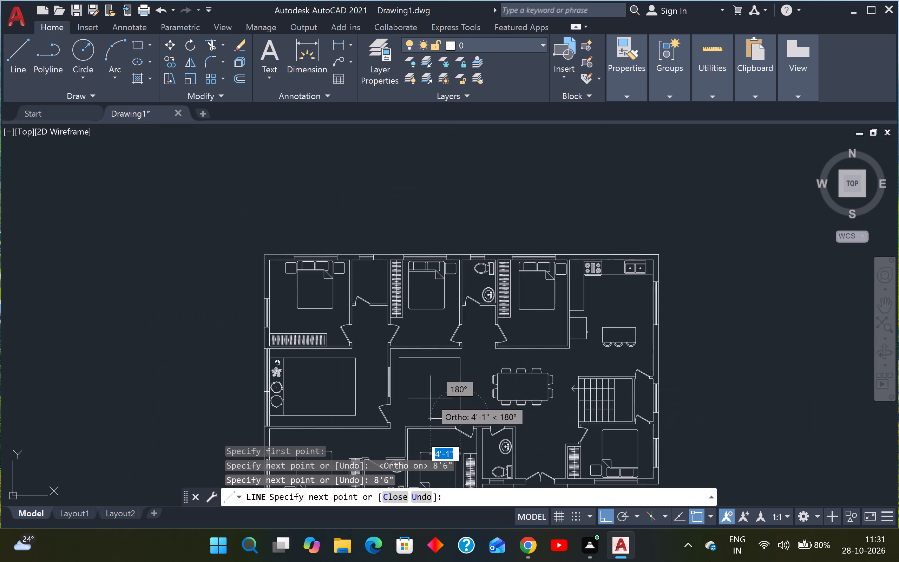
{"action": "scroll", "coordinate": [431, 398], "scroll_direction": "up", "scroll_amount": 1}
{"action": "type", "text": "2'"}
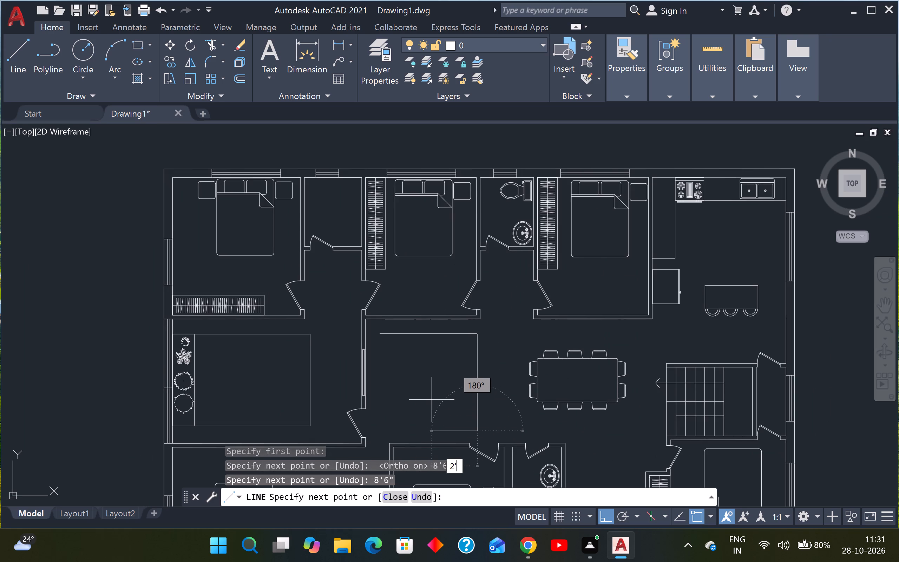
{"action": "type", "text": "6'"}
{"action": "key", "text": "BackSpace"}
{"action": "key", "text": "BackSpace"}
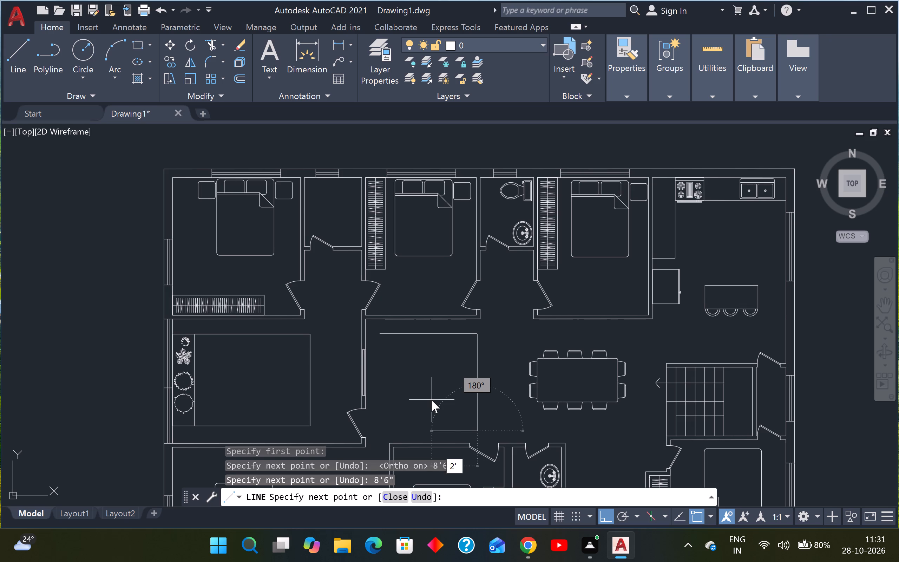
{"action": "key", "text": "Return"}
{"action": "key", "text": "Escape"}
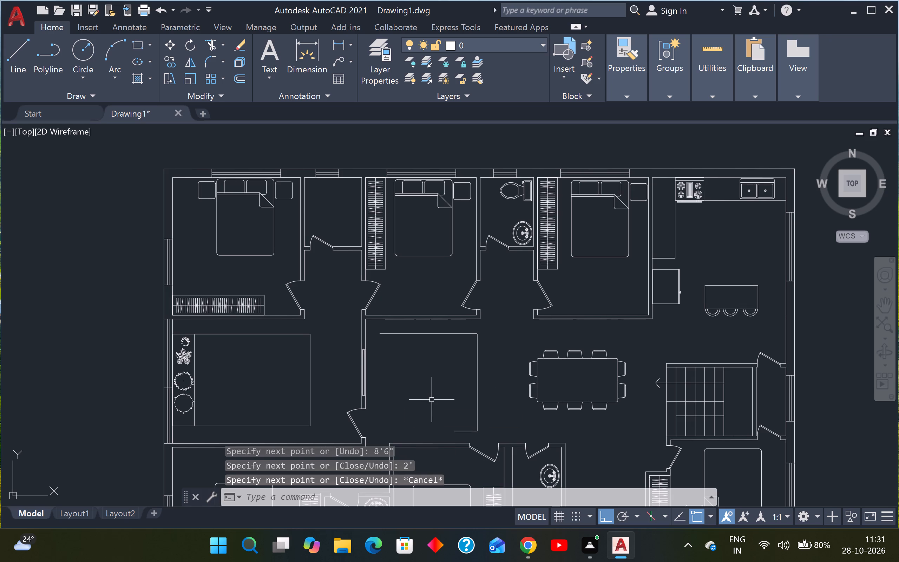
Offset the outline's top, right and bottom lines 6" inward.
{"action": "type", "text": "O"}
{"action": "key", "text": "space"}
{"action": "type", "text": "6\""}
{"action": "key", "text": "Return"}
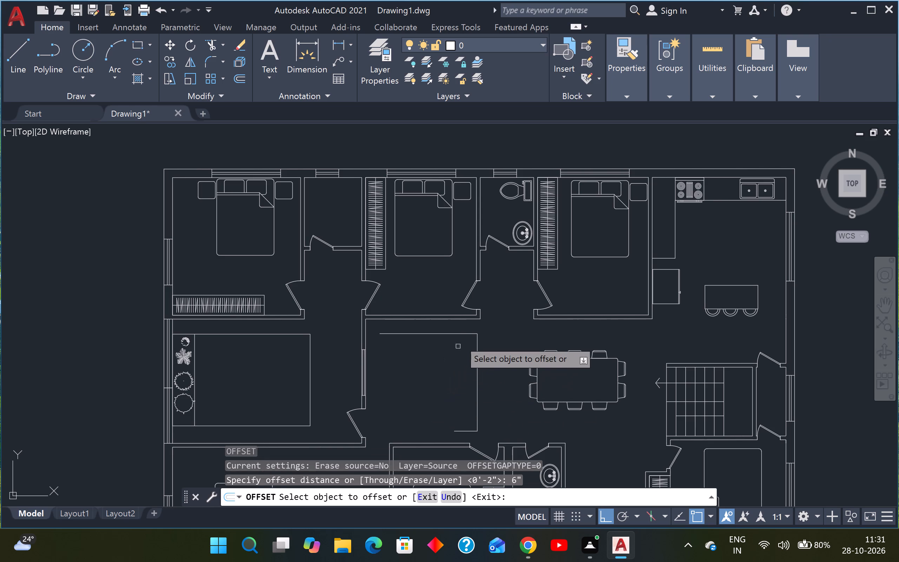
{"action": "left_click", "coordinate": [462, 333]}
{"action": "left_click", "coordinate": [453, 359]}
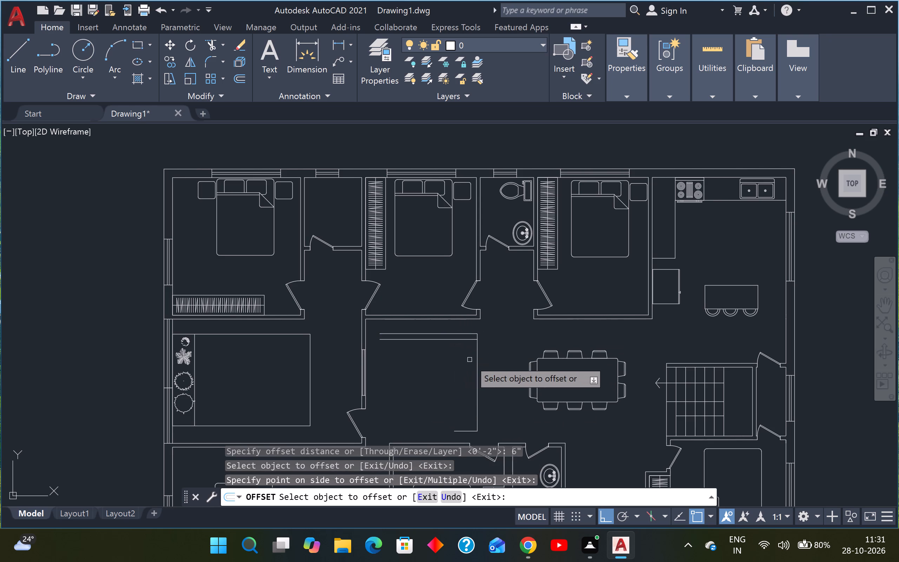
{"action": "left_click", "coordinate": [479, 361]}
{"action": "left_click", "coordinate": [446, 368]}
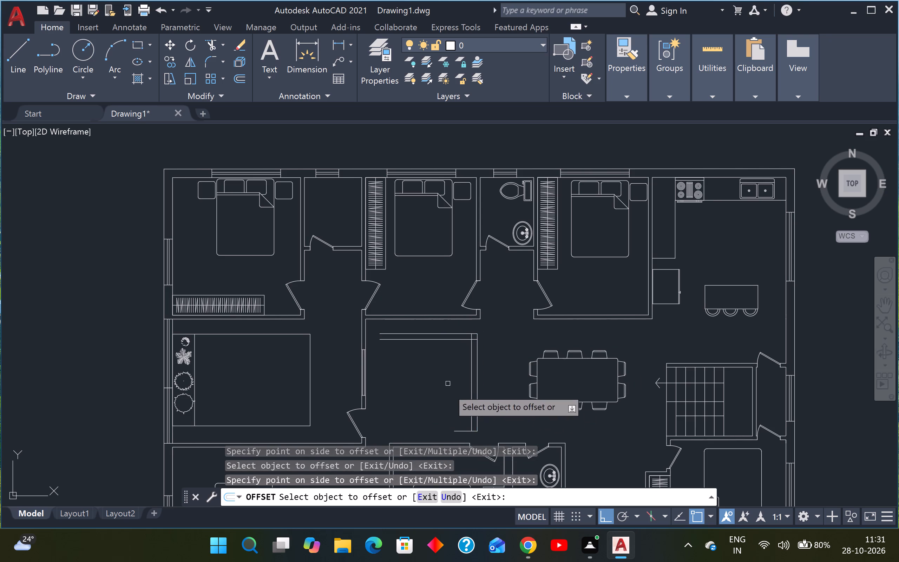
{"action": "left_click", "coordinate": [459, 431]}
{"action": "left_click", "coordinate": [463, 408]}
{"action": "key", "text": "Escape"}
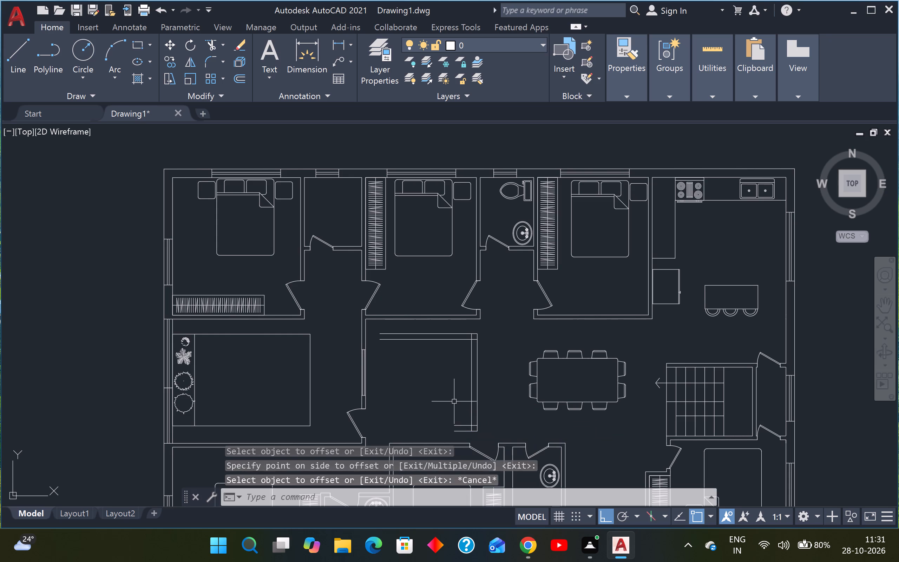
Trim the overlapping inner line ends at the upper-right and lower-right corners of the 6" outline.
{"action": "key", "text": "Escape"}
{"action": "type", "text": "TR"}
{"action": "key", "text": "space"}
{"action": "scroll", "coordinate": [469, 332], "scroll_direction": "up", "scroll_amount": 4}
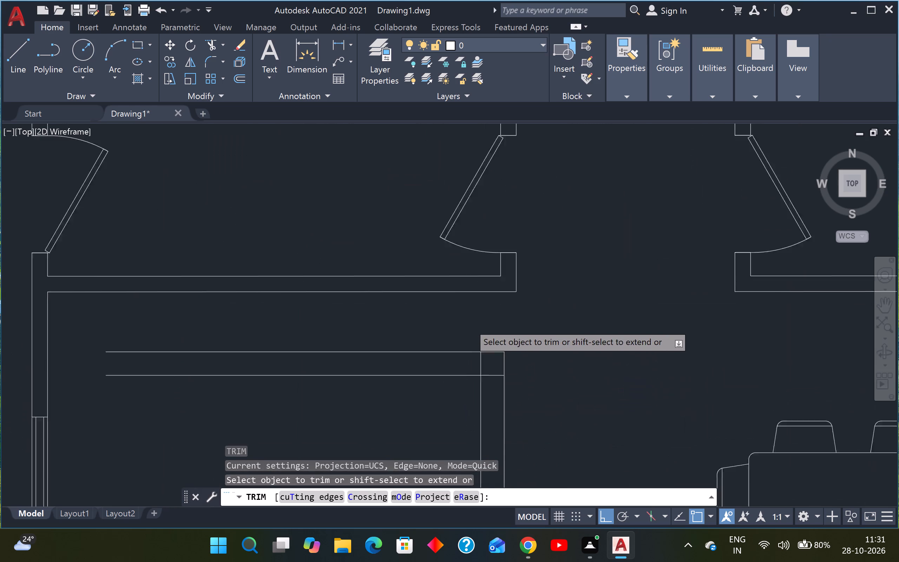
{"action": "left_click", "coordinate": [479, 387]}
{"action": "left_click", "coordinate": [516, 400]}
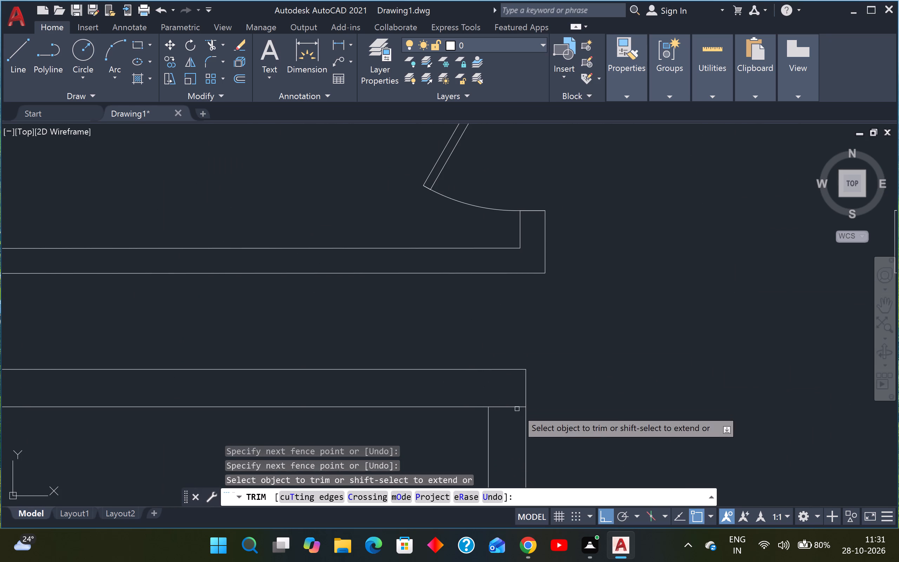
{"action": "left_click", "coordinate": [517, 409]}
{"action": "left_click", "coordinate": [509, 393]}
{"action": "scroll", "coordinate": [509, 400], "scroll_direction": "down", "scroll_amount": 7}
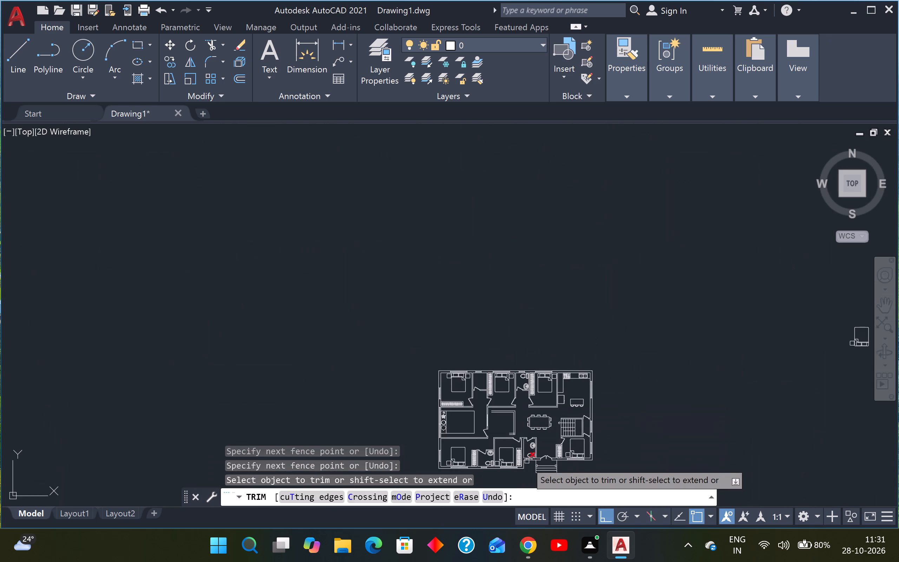
{"action": "scroll", "coordinate": [503, 440], "scroll_direction": "up", "scroll_amount": 6}
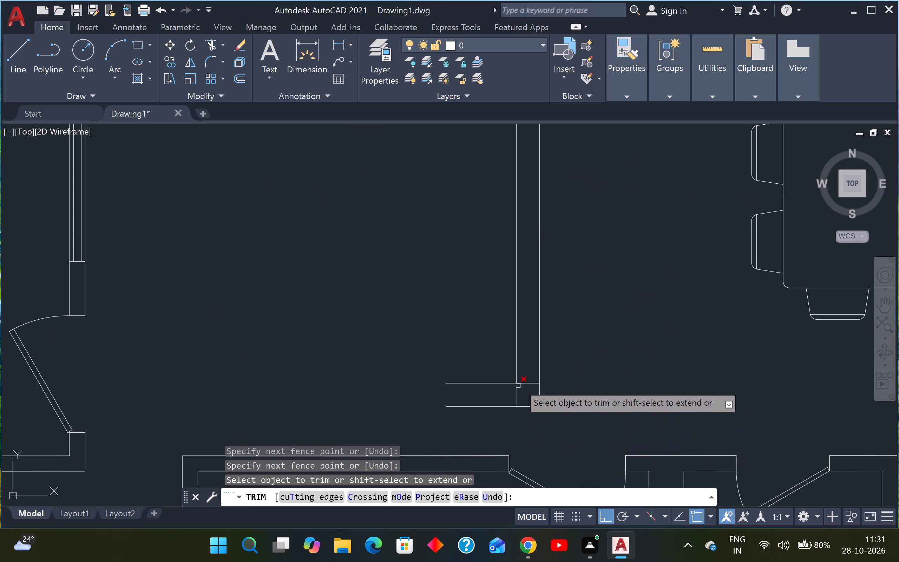
{"action": "left_click", "coordinate": [531, 373]}
{"action": "left_click", "coordinate": [512, 394]}
{"action": "scroll", "coordinate": [511, 393], "scroll_direction": "down", "scroll_amount": 1}
{"action": "key", "text": "Escape"}
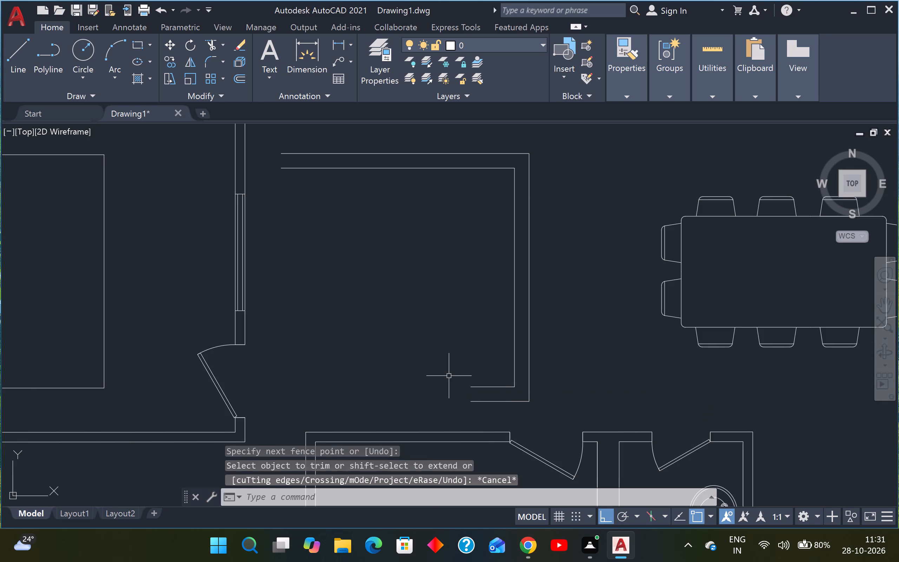
Close the open end of the short bottom return with a vertical line and trim the part extending below it.
{"action": "key", "text": "Escape"}
{"action": "type", "text": "L"}
{"action": "key", "text": "space"}
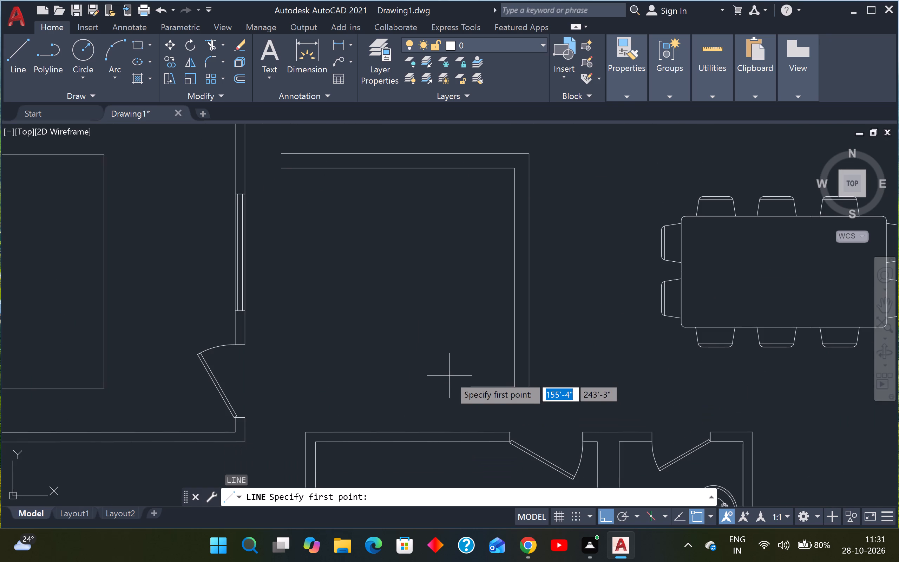
{"action": "scroll", "coordinate": [484, 368], "scroll_direction": "up", "scroll_amount": 3}
{"action": "scroll", "coordinate": [436, 372], "scroll_direction": "down", "scroll_amount": 3}
{"action": "scroll", "coordinate": [435, 408], "scroll_direction": "up", "scroll_amount": 2}
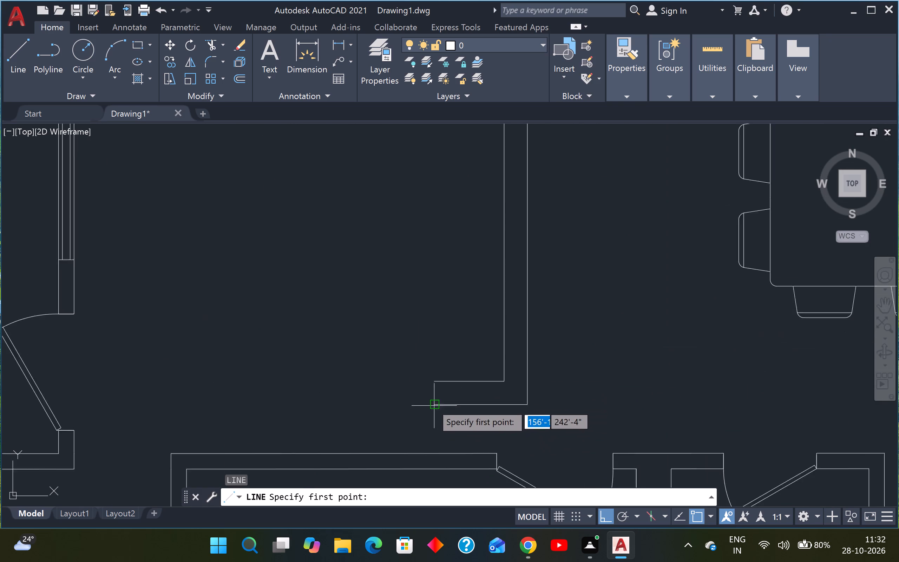
{"action": "left_click", "coordinate": [431, 368]}
{"action": "left_click", "coordinate": [429, 446]}
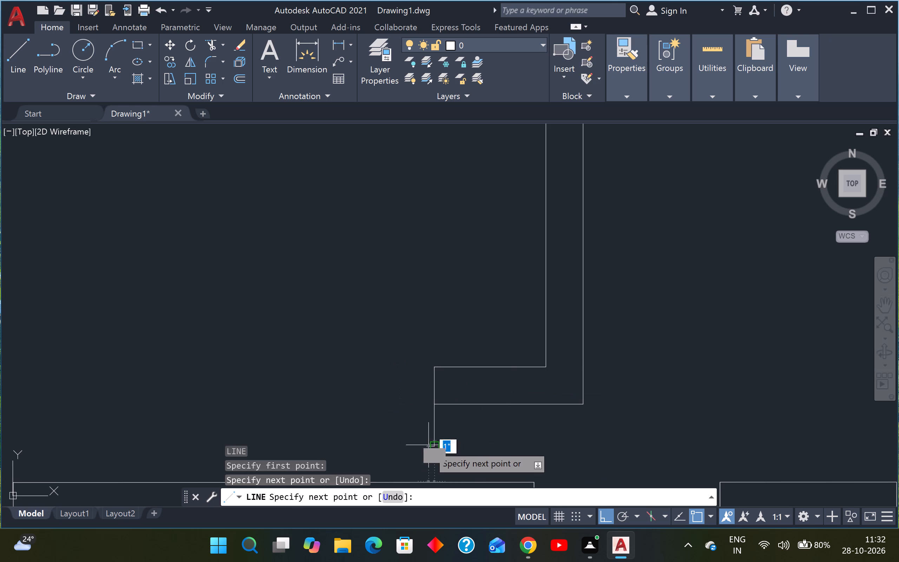
{"action": "key", "text": "Escape"}
{"action": "type", "text": "TR"}
{"action": "key", "text": "space"}
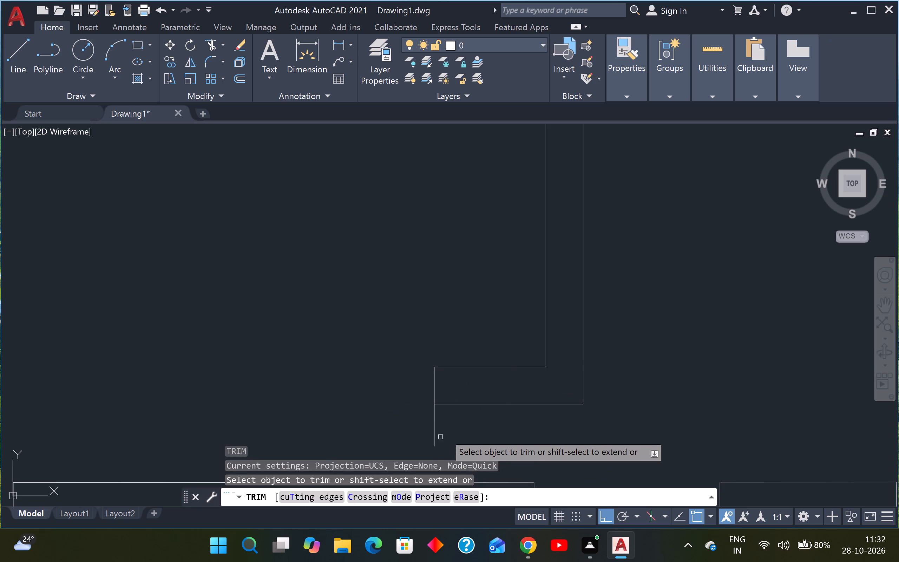
{"action": "left_click", "coordinate": [451, 429]}
{"action": "left_click", "coordinate": [431, 430]}
{"action": "scroll", "coordinate": [426, 426], "scroll_direction": "down", "scroll_amount": 3}
{"action": "key", "text": "space"}
{"action": "key", "text": "Escape"}
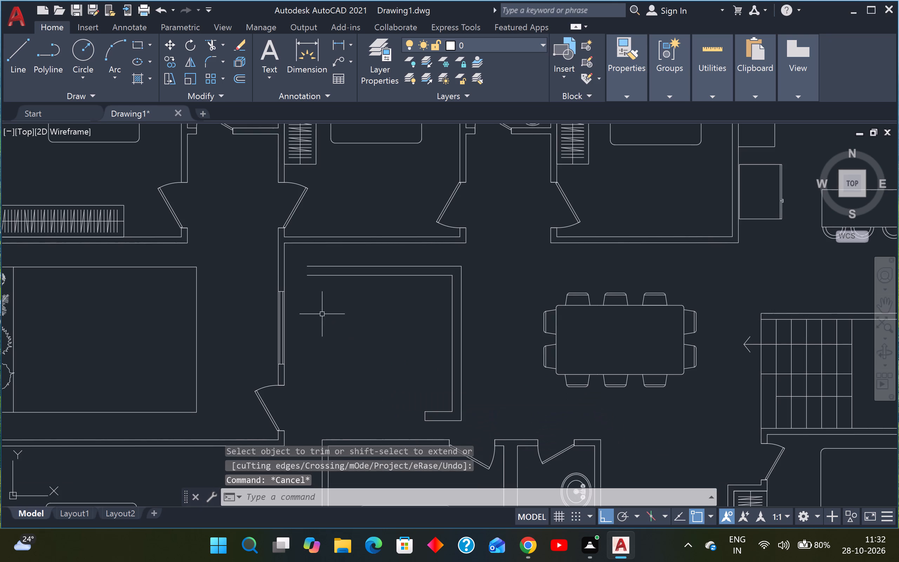
Close the left end of the outline's top strip with a vertical line and trim the part extending below it.
{"action": "type", "text": "L"}
{"action": "key", "text": "space"}
{"action": "scroll", "coordinate": [299, 274], "scroll_direction": "up", "scroll_amount": 3}
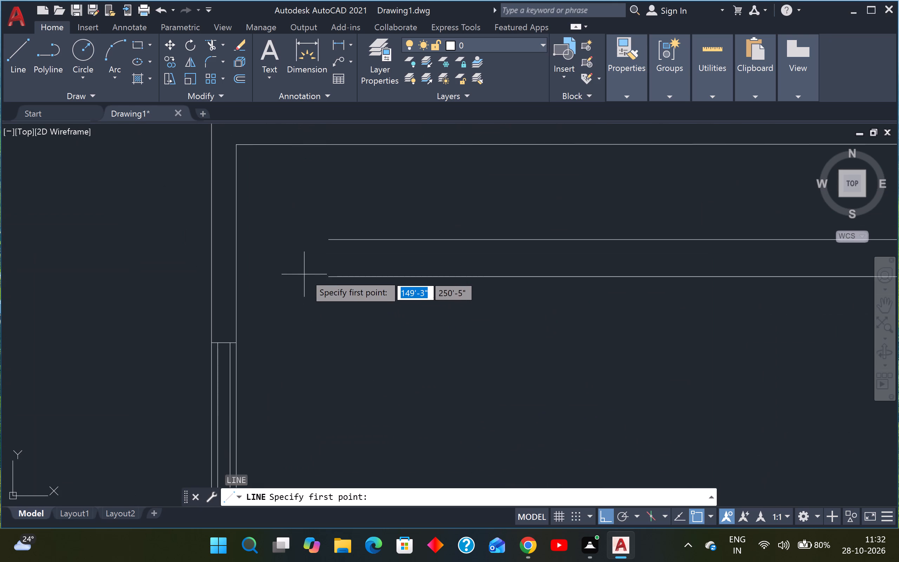
{"action": "left_click", "coordinate": [329, 243]}
{"action": "left_click", "coordinate": [329, 312]}
{"action": "key", "text": "Escape"}
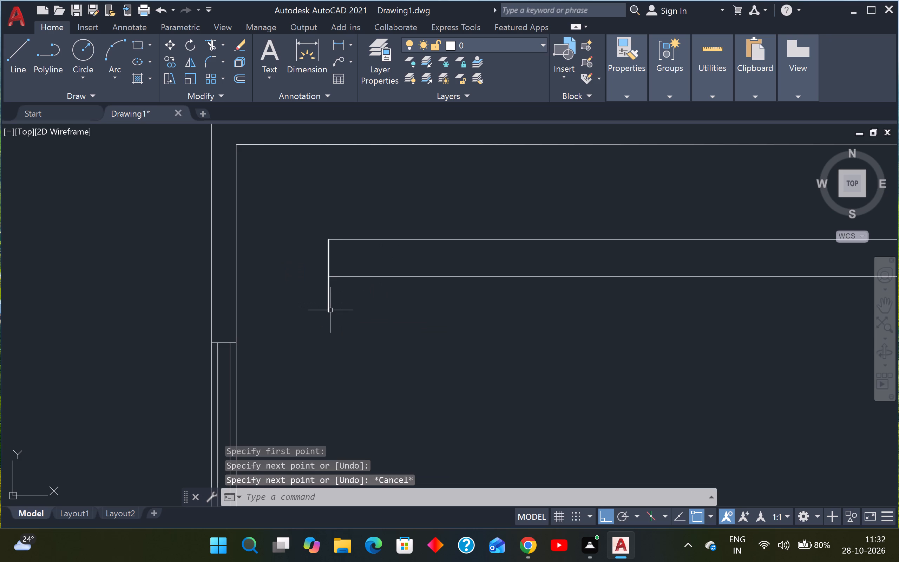
{"action": "key", "text": "t"}
{"action": "type", "text": "R"}
{"action": "key", "text": "space"}
{"action": "left_click", "coordinate": [341, 286]}
{"action": "left_click", "coordinate": [319, 294]}
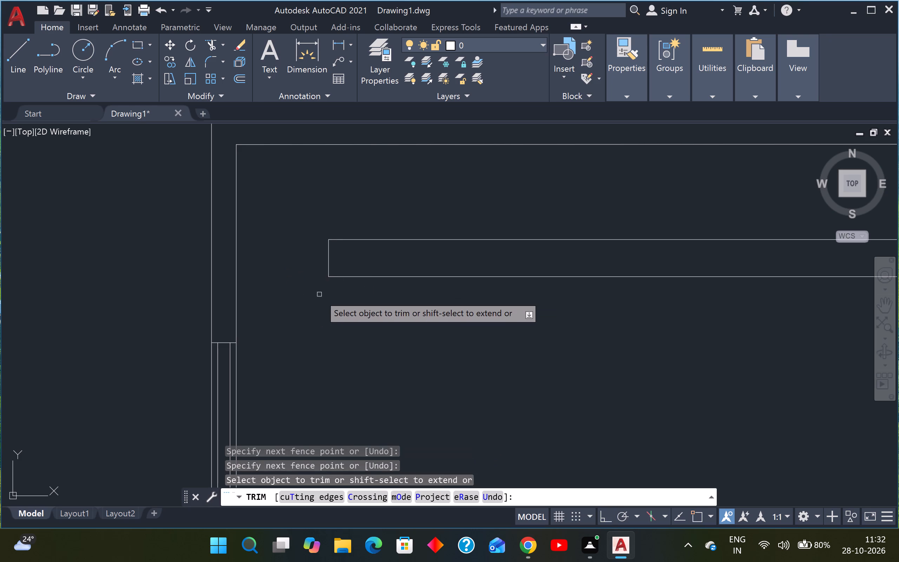
{"action": "scroll", "coordinate": [319, 294], "scroll_direction": "down", "scroll_amount": 6}
{"action": "scroll", "coordinate": [344, 312], "scroll_direction": "up", "scroll_amount": 2}
{"action": "key", "text": "Escape"}
{"action": "key", "text": "Escape"}
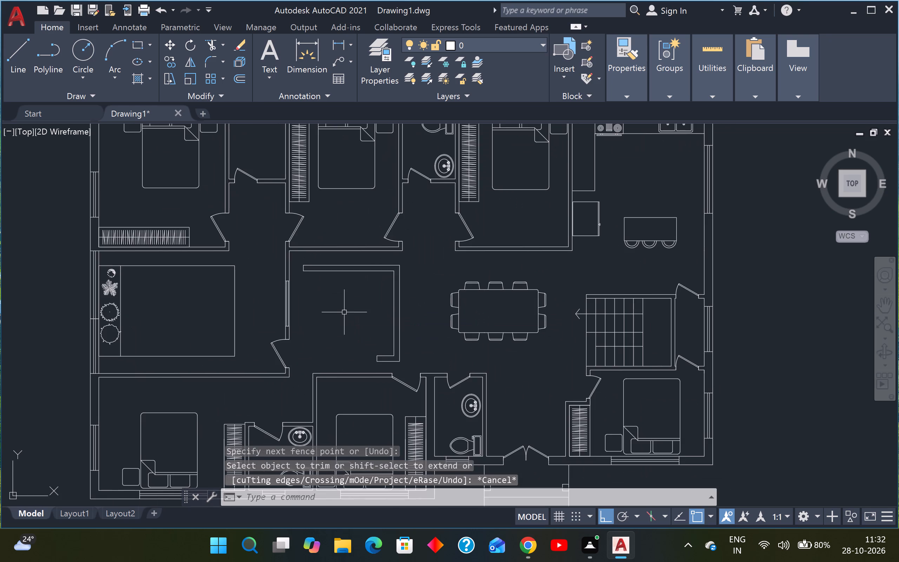
Draw a 1'6" by 1'6" rectangle in the inner upper-right corner of the L-shaped outline beside the dining table.
{"action": "type", "text": "REC"}
{"action": "key", "text": "space"}
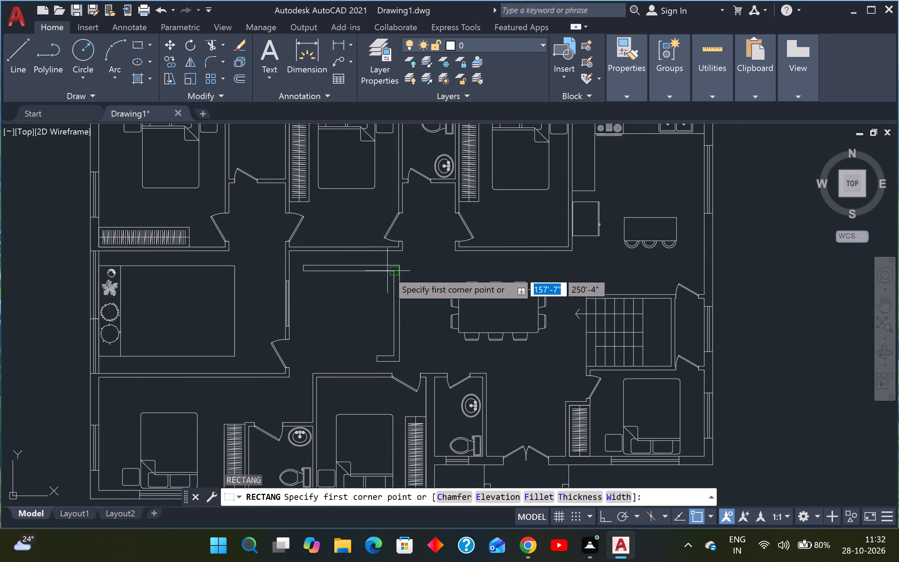
{"action": "scroll", "coordinate": [387, 271], "scroll_direction": "up", "scroll_amount": 3}
{"action": "left_click_drag", "start_coordinate": [408, 274], "coordinate": [405, 277]}
{"action": "scroll", "coordinate": [314, 339], "scroll_direction": "down", "scroll_amount": 2}
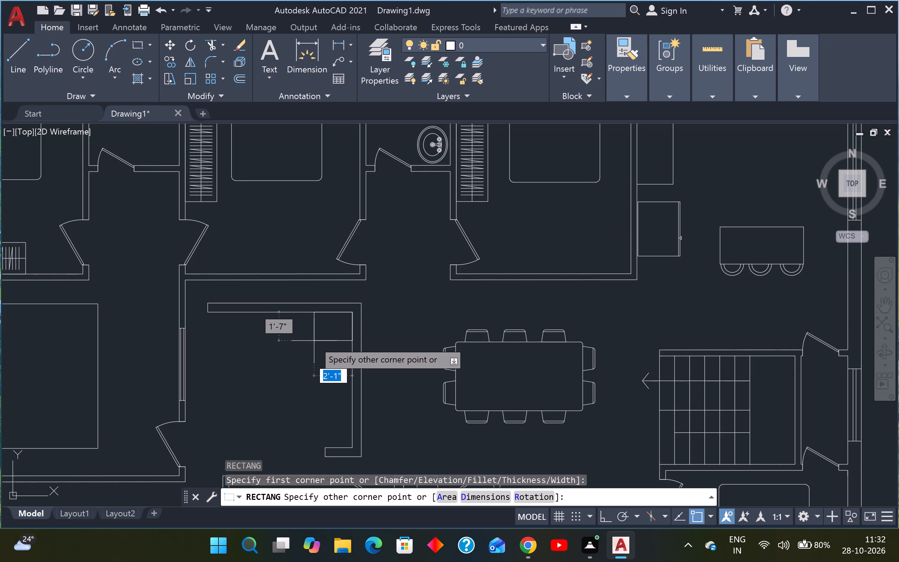
{"action": "type", "text": "1'6\""}
{"action": "key", "text": "Tab"}
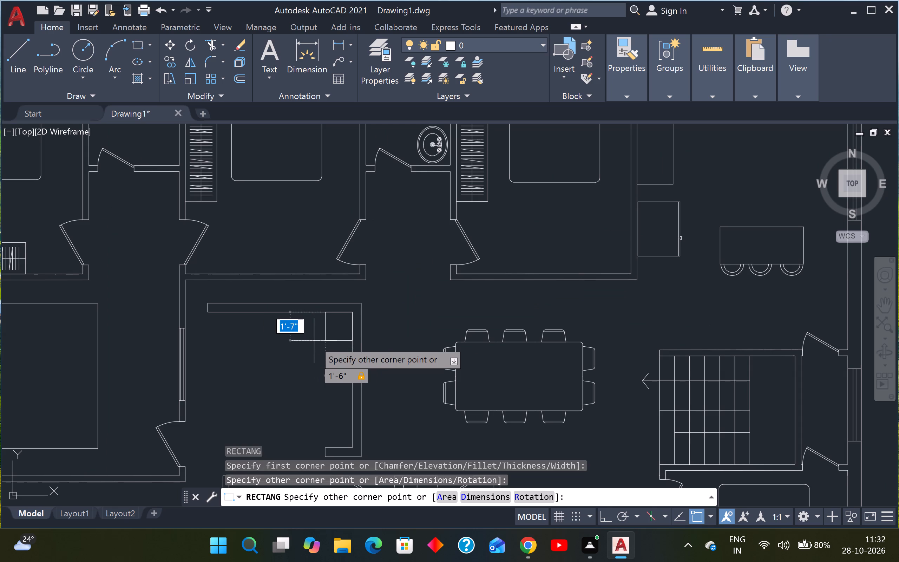
{"action": "type", "text": "1'6"}
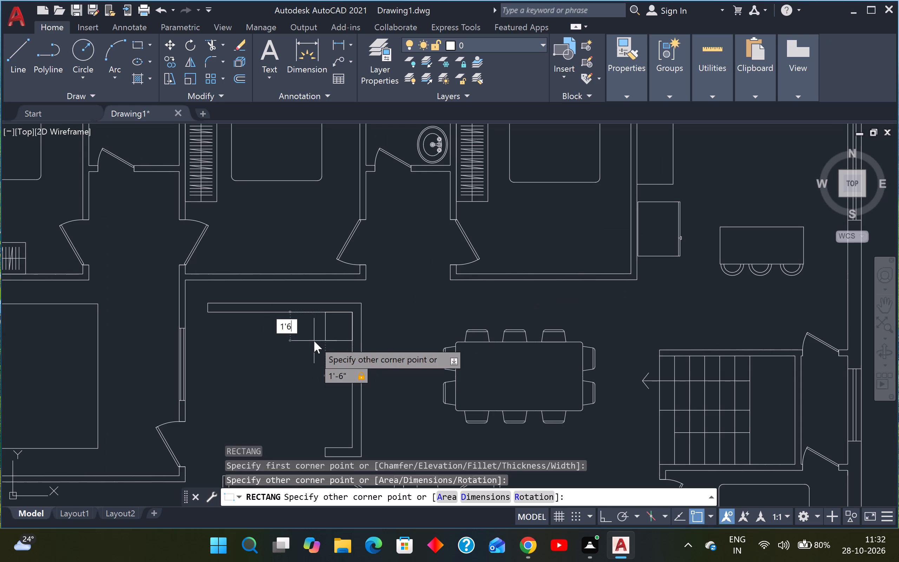
{"action": "key", "text": "shift+quotedbl"}
{"action": "key", "text": "Return"}
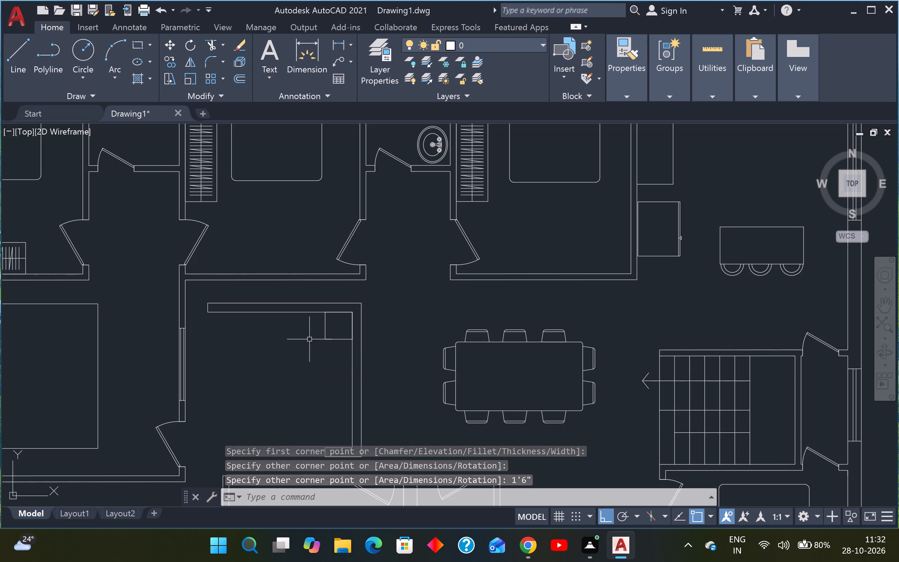
Copy the corner square four times side by side to the left, along the underside of the top strip.
{"action": "scroll", "coordinate": [311, 339], "scroll_direction": "up", "scroll_amount": 2}
{"action": "left_click", "coordinate": [360, 322]}
{"action": "left_click", "coordinate": [321, 355]}
{"action": "type", "text": "CO"}
{"action": "key", "text": "Return"}
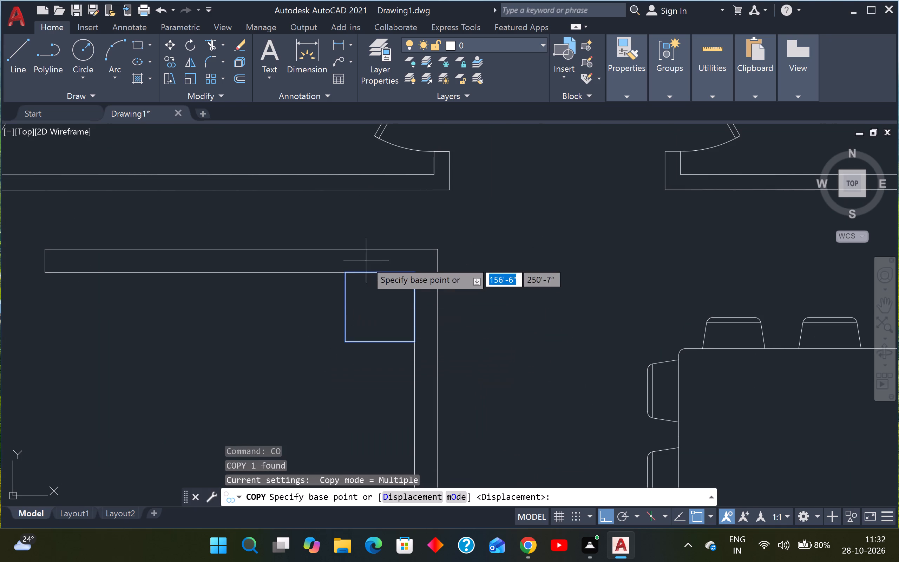
{"action": "left_click", "coordinate": [411, 271]}
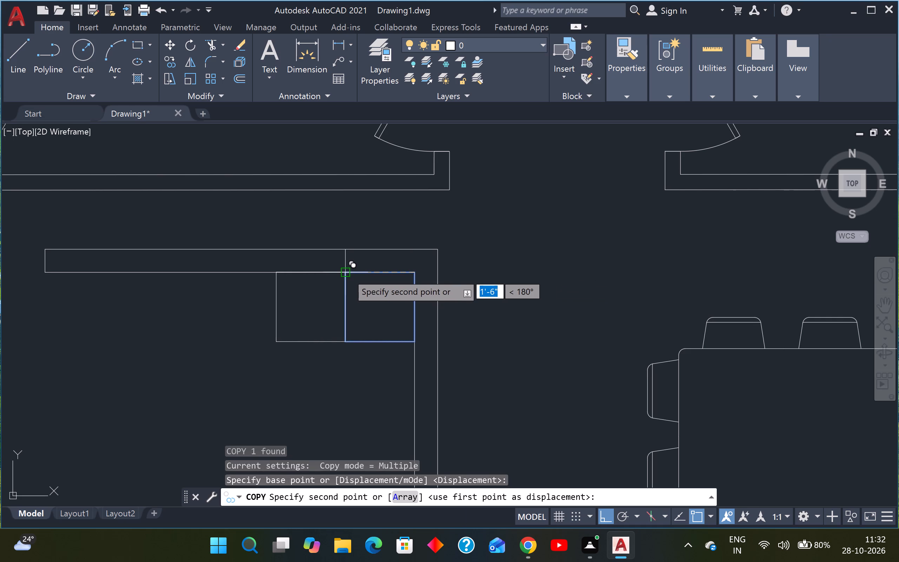
{"action": "left_click", "coordinate": [346, 273]}
{"action": "left_click", "coordinate": [272, 270]}
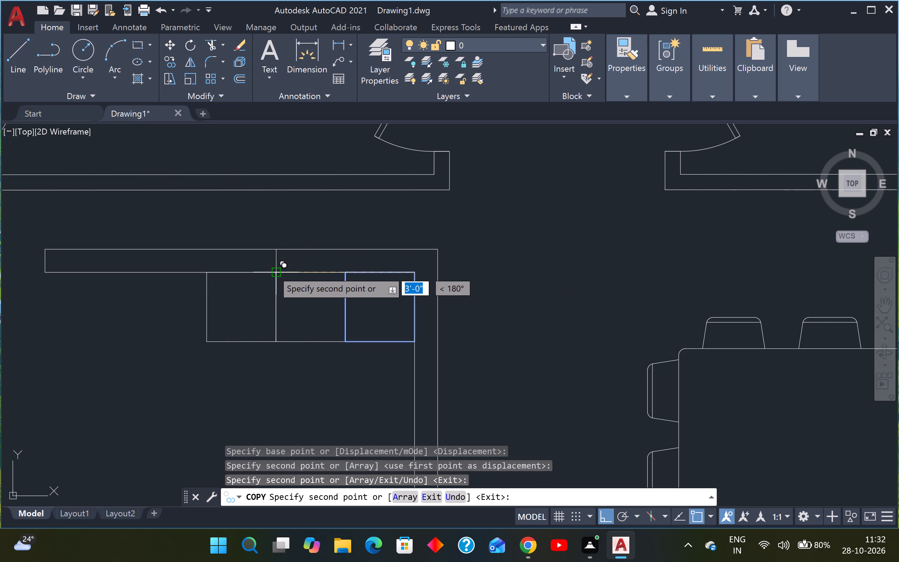
{"action": "left_click", "coordinate": [203, 273]}
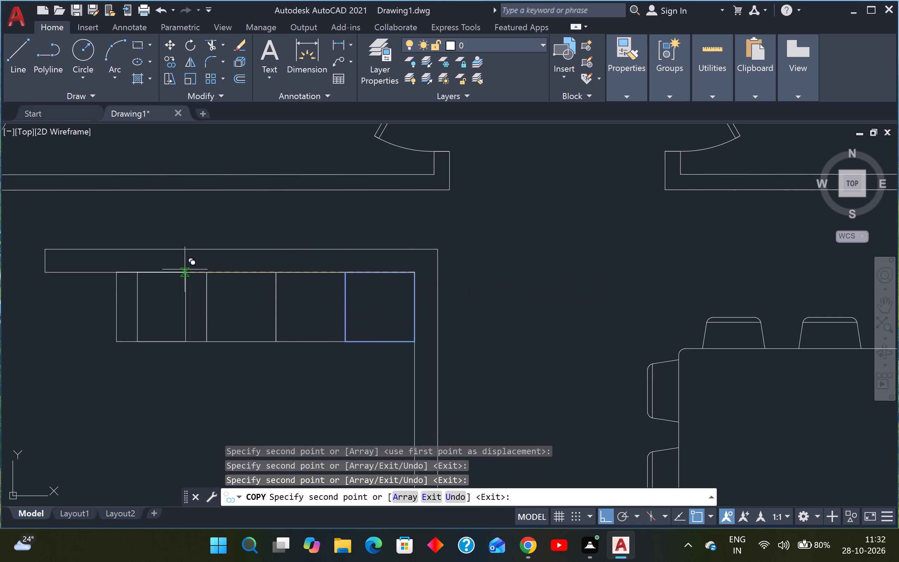
{"action": "left_click", "coordinate": [141, 273]}
{"action": "key", "text": "Escape"}
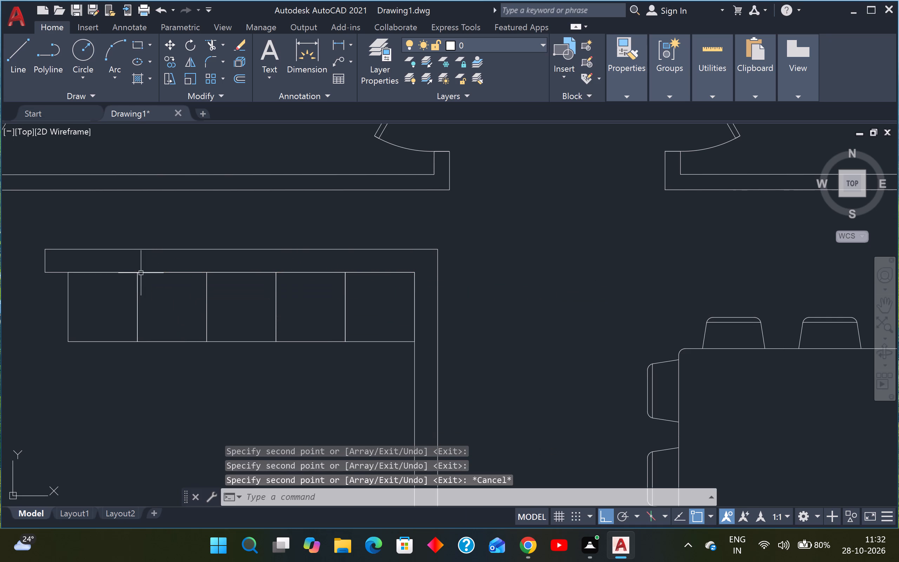
Copy the corner square four times end to end downward, along the inner side of the right strip.
{"action": "left_click", "coordinate": [388, 329]}
{"action": "left_click", "coordinate": [345, 410]}
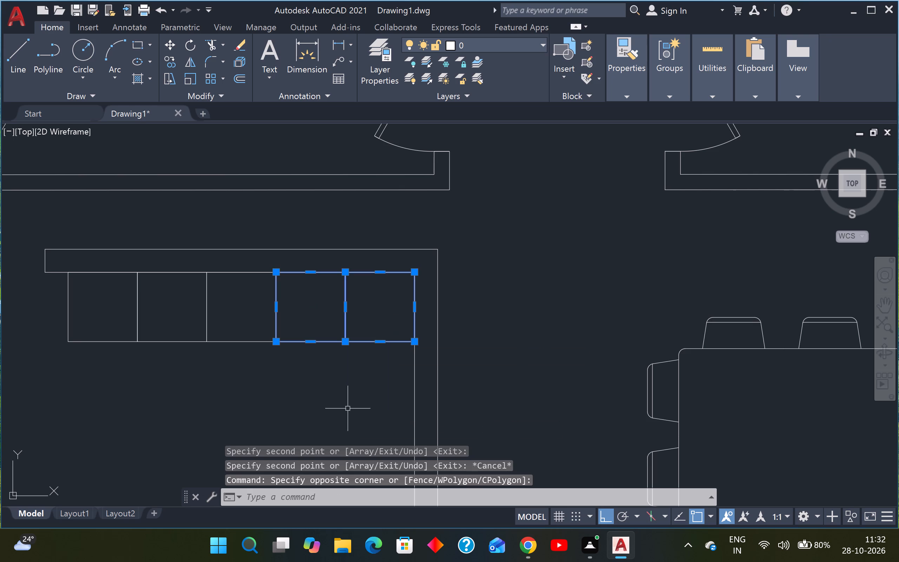
{"action": "key", "text": "Escape"}
{"action": "left_click", "coordinate": [376, 345]}
{"action": "left_click", "coordinate": [389, 325]}
{"action": "left_click_drag", "start_coordinate": [389, 325], "coordinate": [387, 331]}
{"action": "left_click", "coordinate": [384, 332]}
{"action": "left_click", "coordinate": [367, 354]}
{"action": "key", "text": "c"}
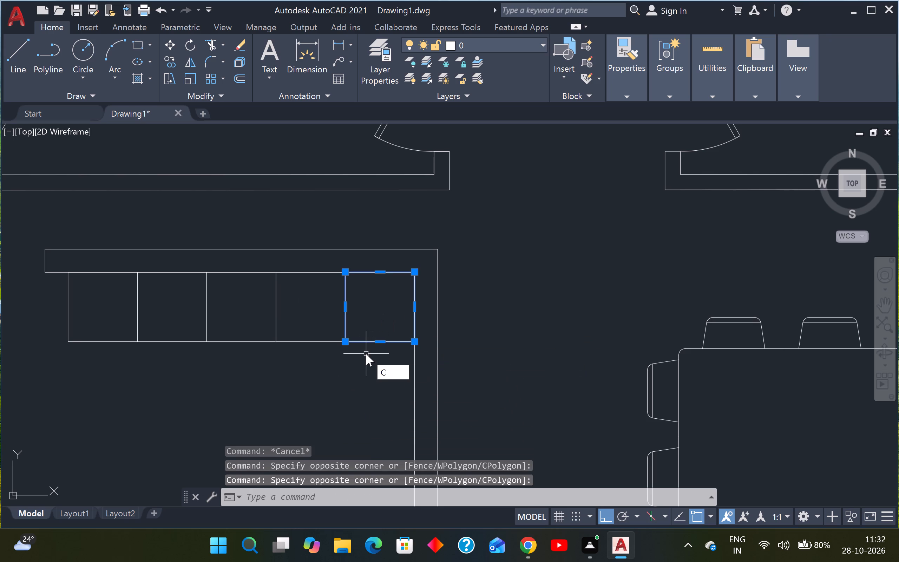
{"action": "key", "text": "o"}
{"action": "key", "text": "Return"}
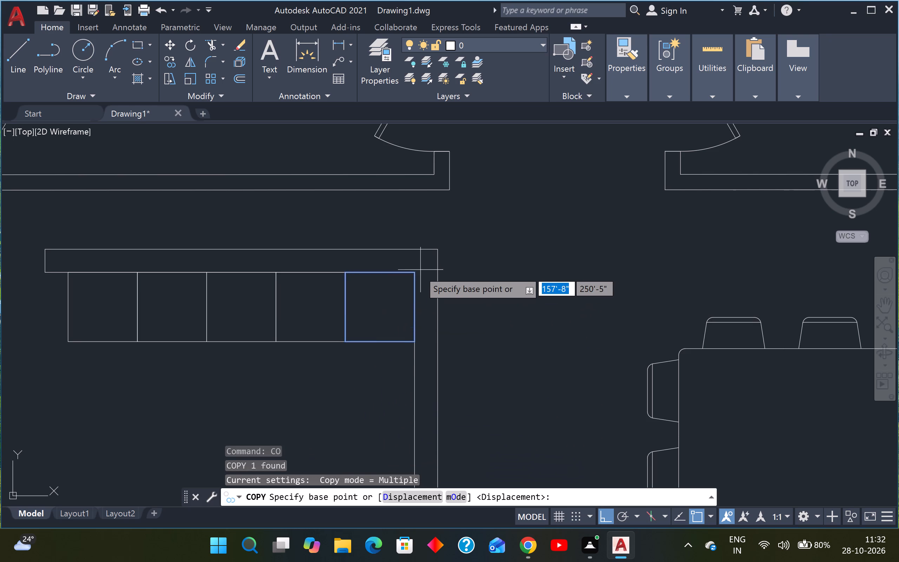
{"action": "left_click", "coordinate": [413, 272]}
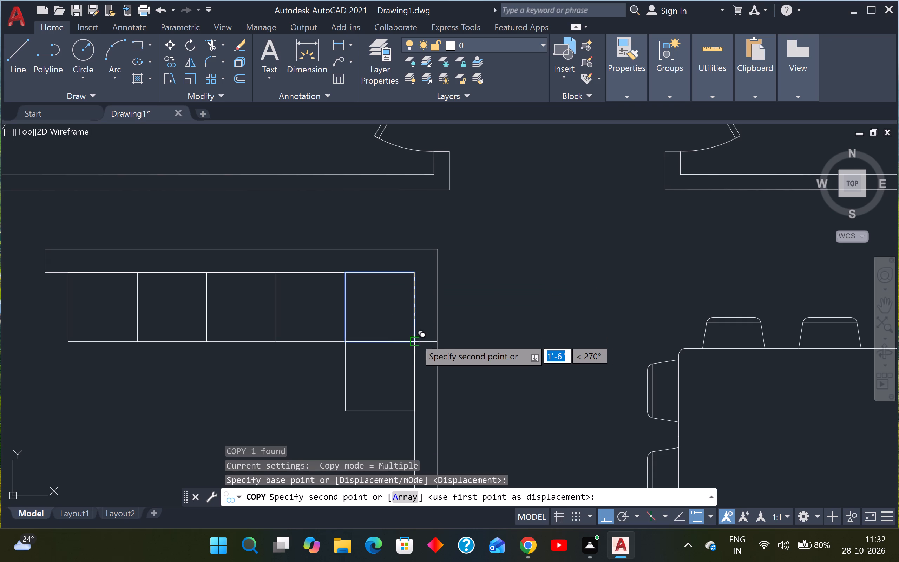
{"action": "left_click", "coordinate": [414, 338]}
{"action": "scroll", "coordinate": [413, 338], "scroll_direction": "down", "scroll_amount": 3}
{"action": "scroll", "coordinate": [411, 355], "scroll_direction": "up", "scroll_amount": 3}
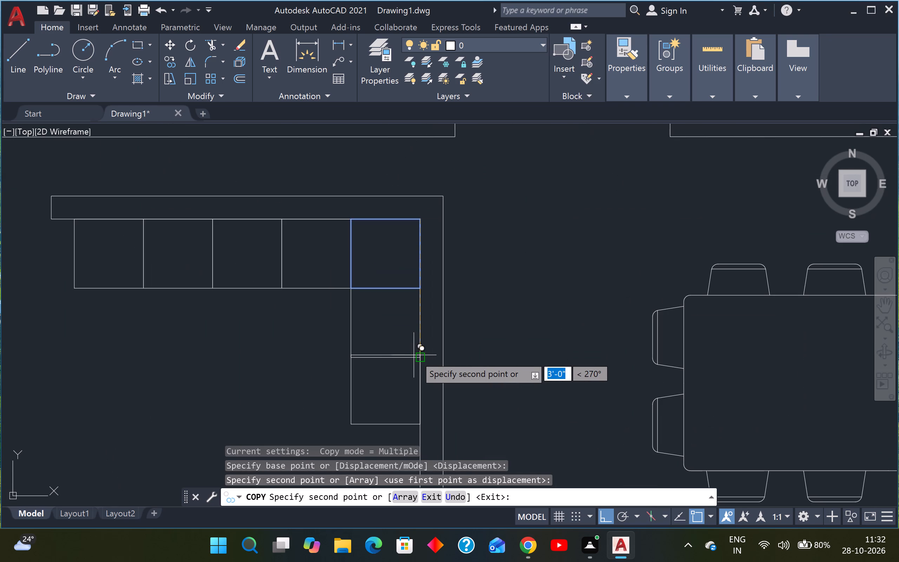
{"action": "left_click", "coordinate": [416, 355]}
{"action": "scroll", "coordinate": [416, 355], "scroll_direction": "down", "scroll_amount": 2}
{"action": "scroll", "coordinate": [422, 384], "scroll_direction": "up", "scroll_amount": 2}
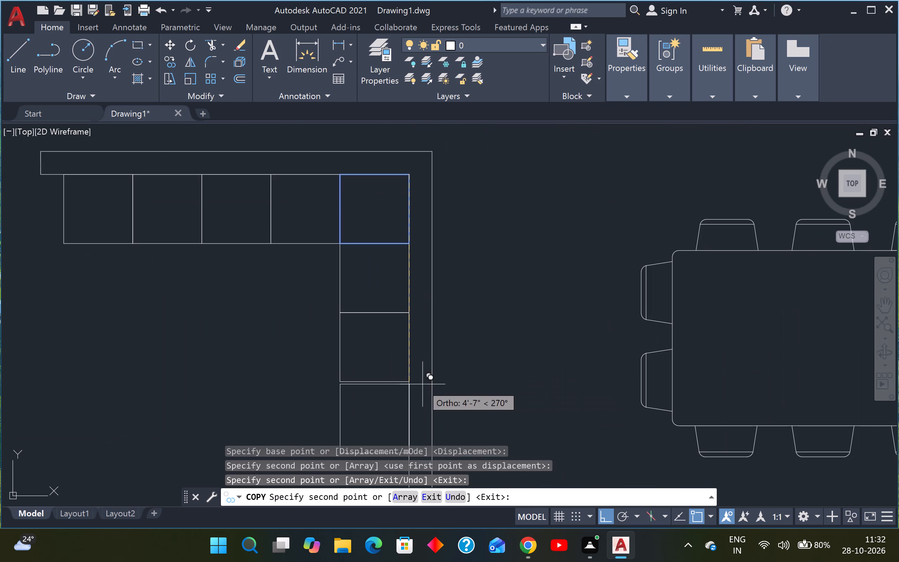
{"action": "left_click", "coordinate": [406, 384]}
{"action": "scroll", "coordinate": [406, 384], "scroll_direction": "down", "scroll_amount": 3}
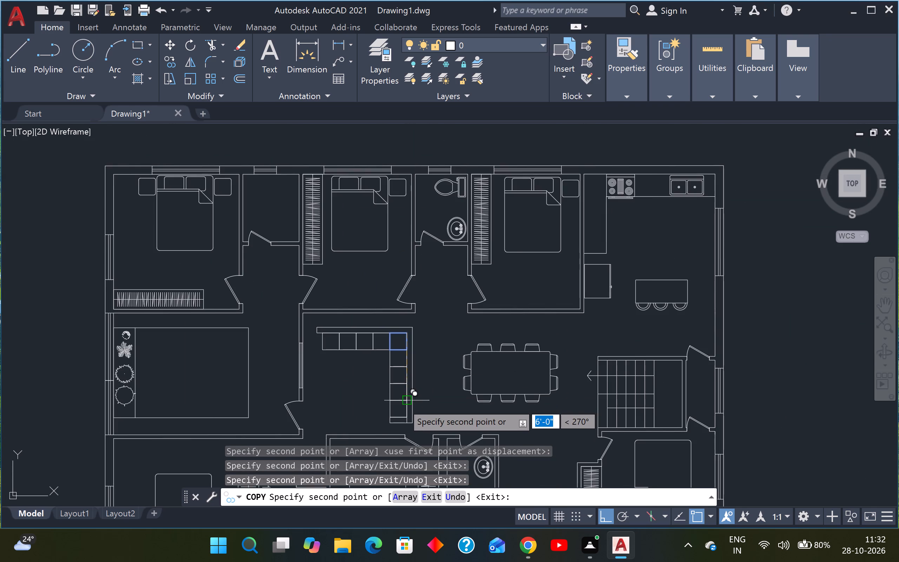
{"action": "scroll", "coordinate": [402, 403], "scroll_direction": "up", "scroll_amount": 2}
{"action": "left_click", "coordinate": [408, 397]}
{"action": "key", "text": "Escape"}
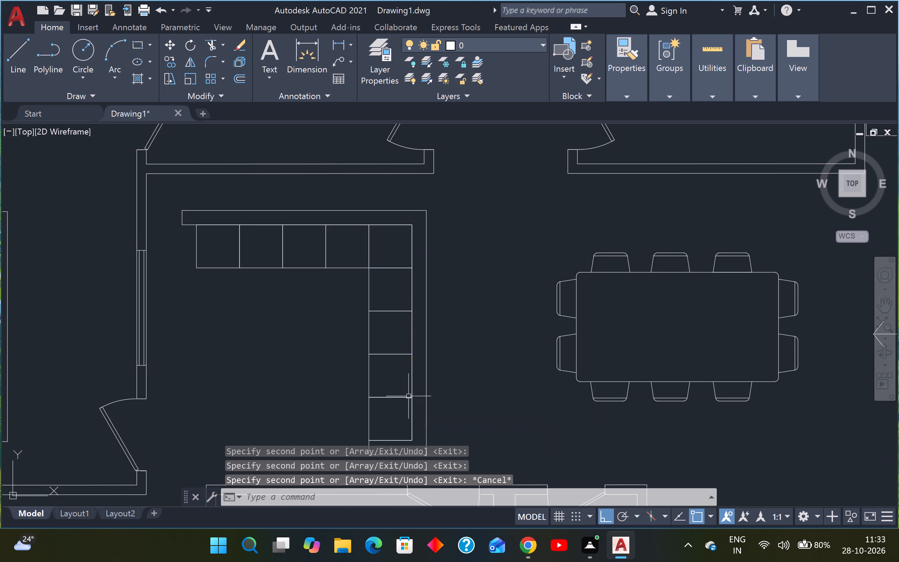
{"action": "scroll", "coordinate": [403, 394], "scroll_direction": "down", "scroll_amount": 2}
{"action": "scroll", "coordinate": [376, 392], "scroll_direction": "up", "scroll_amount": 1}
{"action": "key", "text": "Escape"}
{"action": "key", "text": "Escape"}
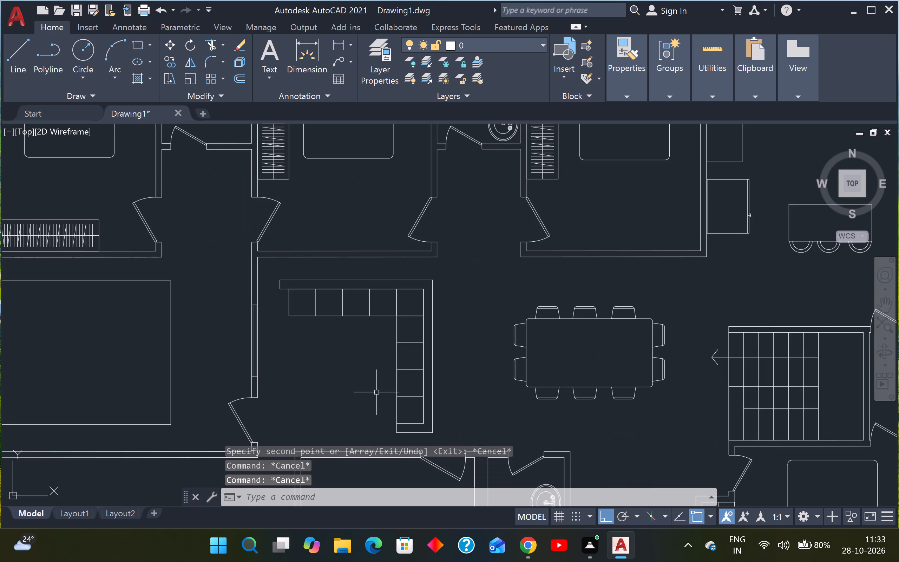
Fillet both corners at the left end of the sofa's top strip with a 2" radius.
{"action": "type", "text": "F"}
{"action": "key", "text": "space"}
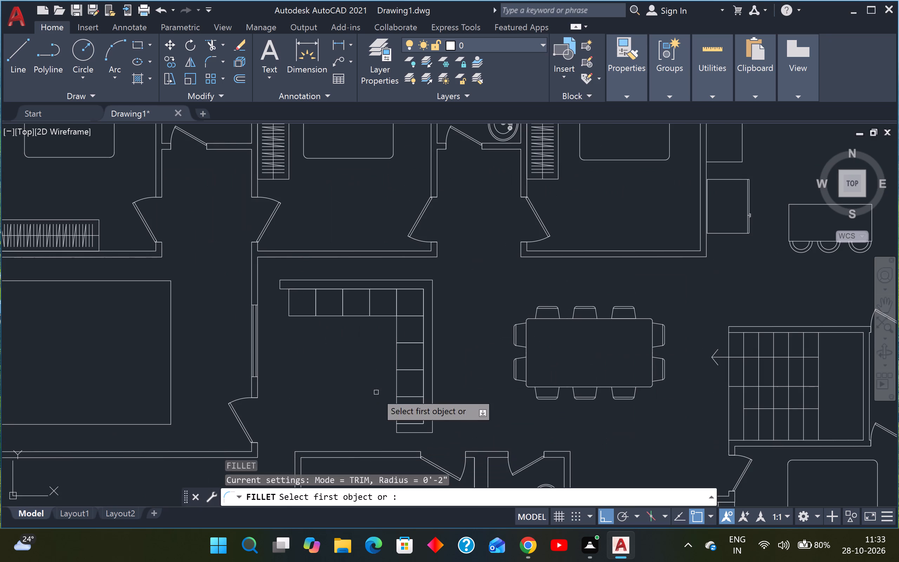
{"action": "scroll", "coordinate": [290, 285], "scroll_direction": "up", "scroll_amount": 4}
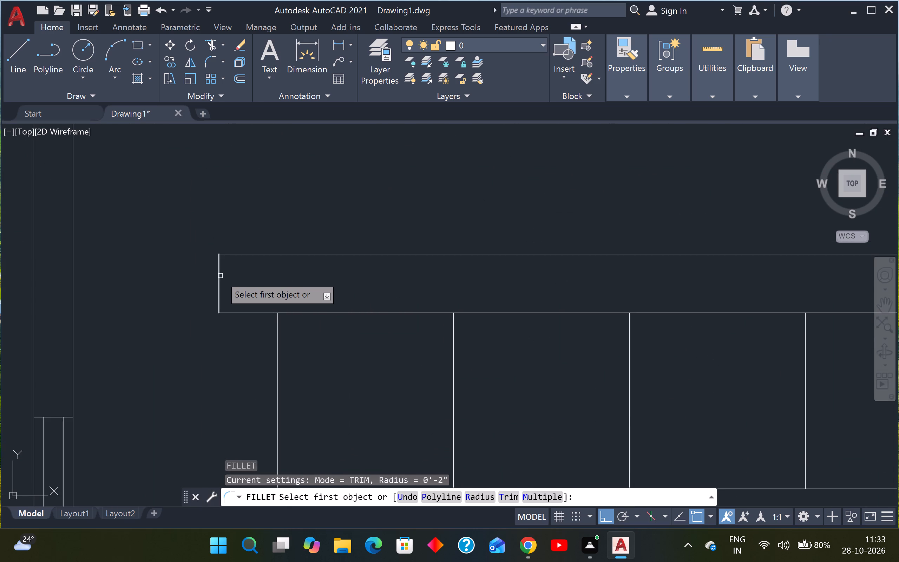
{"action": "left_click", "coordinate": [219, 275]}
{"action": "left_click", "coordinate": [241, 312]}
{"action": "key", "text": "space"}
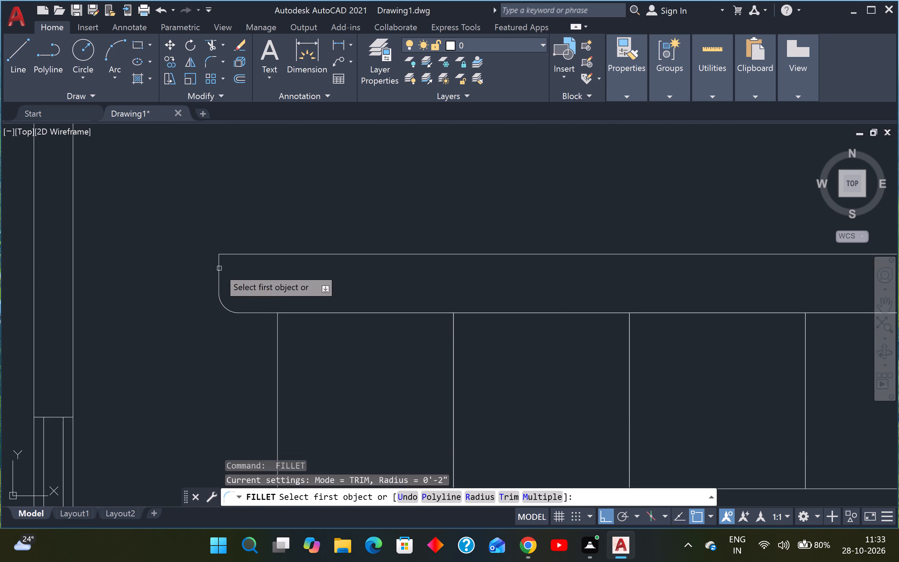
{"action": "left_click", "coordinate": [217, 266]}
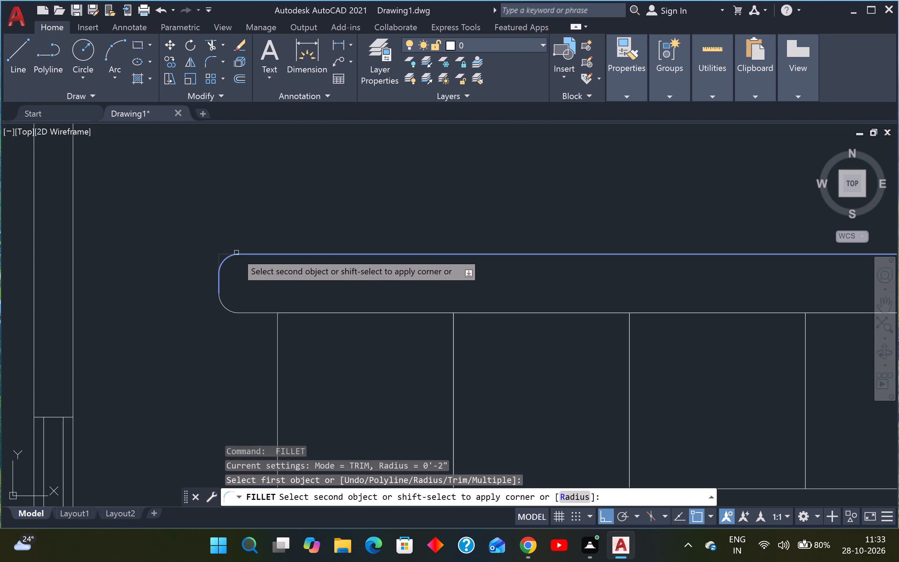
{"action": "left_click", "coordinate": [236, 253]}
Fillet the lower-left corner of the leftmost seat square with a 2" radius.
{"action": "scroll", "coordinate": [238, 252], "scroll_direction": "down", "scroll_amount": 4}
{"action": "key", "text": "space"}
{"action": "scroll", "coordinate": [242, 283], "scroll_direction": "up", "scroll_amount": 2}
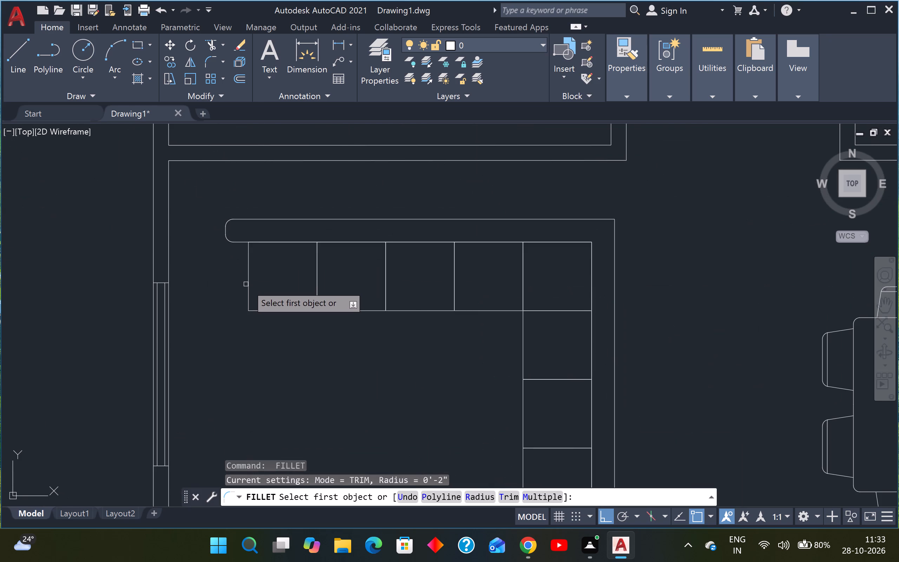
{"action": "left_click", "coordinate": [248, 284]}
{"action": "left_click", "coordinate": [258, 311]}
Fillet both outer corners at the sofa's bottom end with a 2" radius.
{"action": "key", "text": "space"}
{"action": "scroll", "coordinate": [258, 310], "scroll_direction": "down", "scroll_amount": 3}
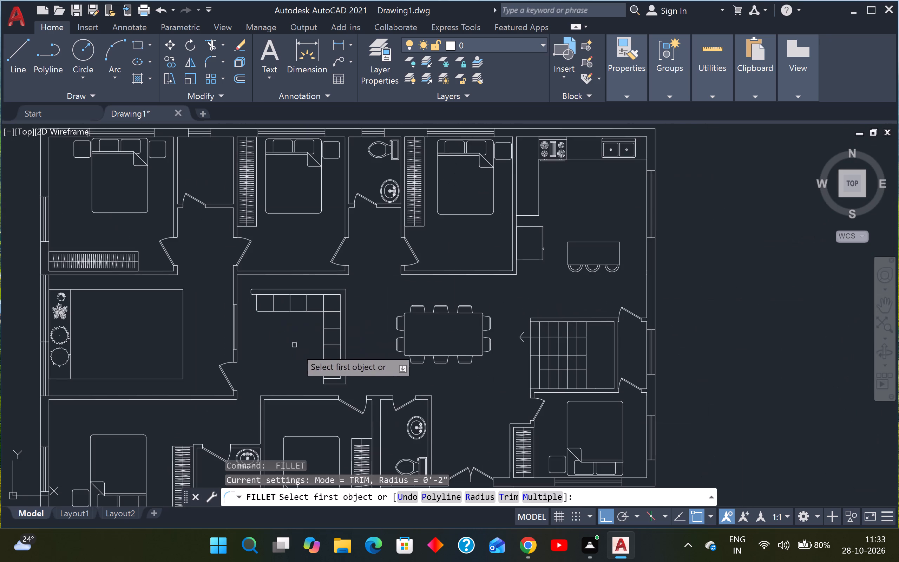
{"action": "scroll", "coordinate": [322, 393], "scroll_direction": "up", "scroll_amount": 3}
{"action": "scroll", "coordinate": [322, 344], "scroll_direction": "up", "scroll_amount": 3}
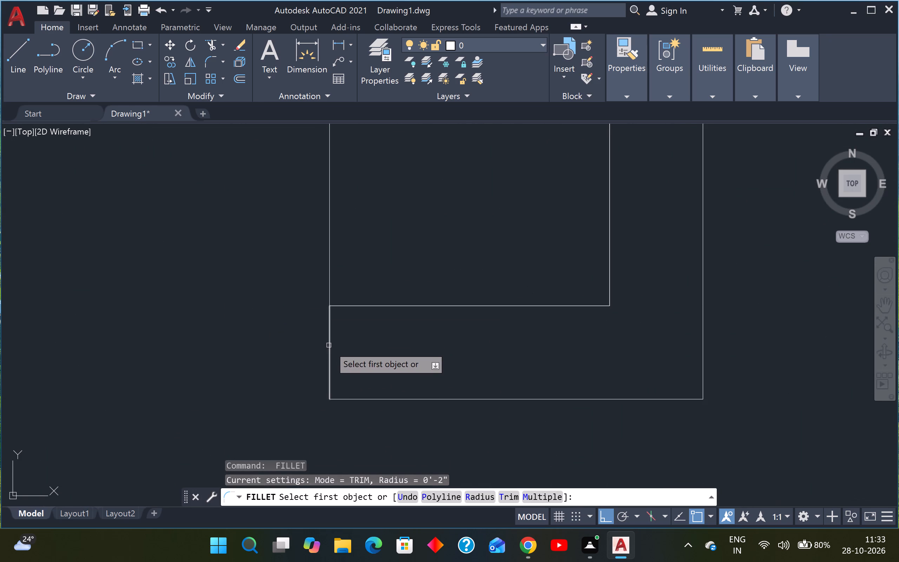
{"action": "left_click", "coordinate": [329, 345]}
{"action": "left_click", "coordinate": [357, 398]}
{"action": "key", "text": "space"}
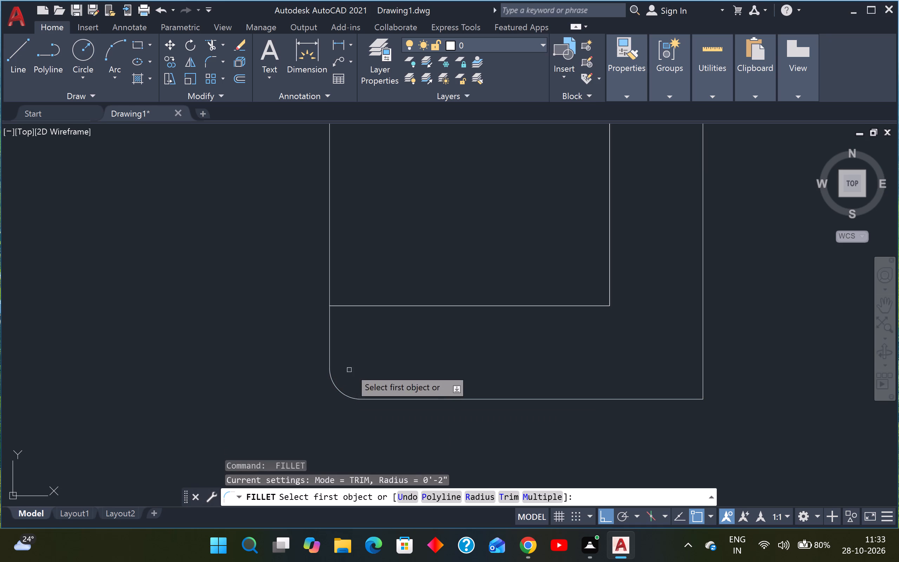
{"action": "scroll", "coordinate": [350, 367], "scroll_direction": "down", "scroll_amount": 3}
{"action": "scroll", "coordinate": [427, 370], "scroll_direction": "up", "scroll_amount": 2}
{"action": "left_click", "coordinate": [428, 384]}
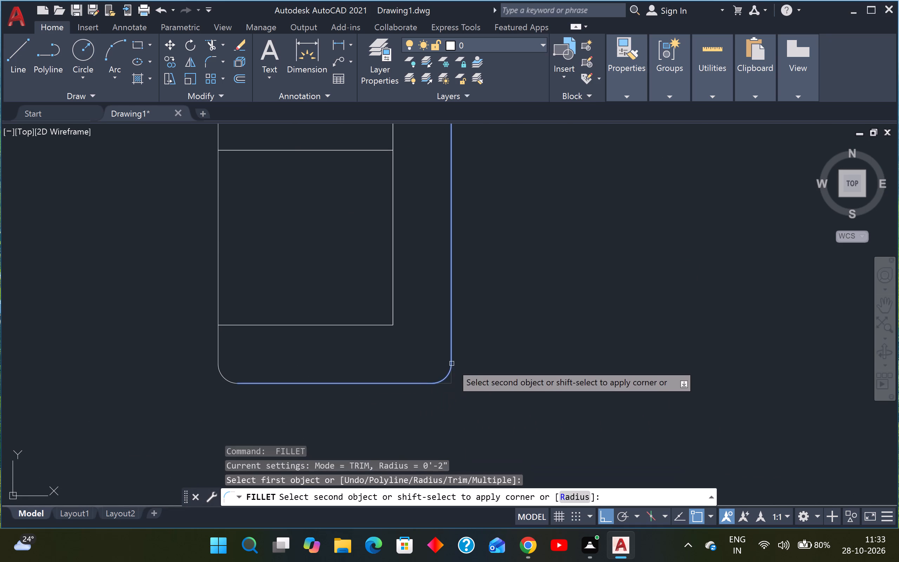
{"action": "left_click", "coordinate": [452, 364]}
Fillet the sofa's outer upper-right corner with a 2" radius.
{"action": "key", "text": "space"}
{"action": "scroll", "coordinate": [395, 324], "scroll_direction": "down", "scroll_amount": 6}
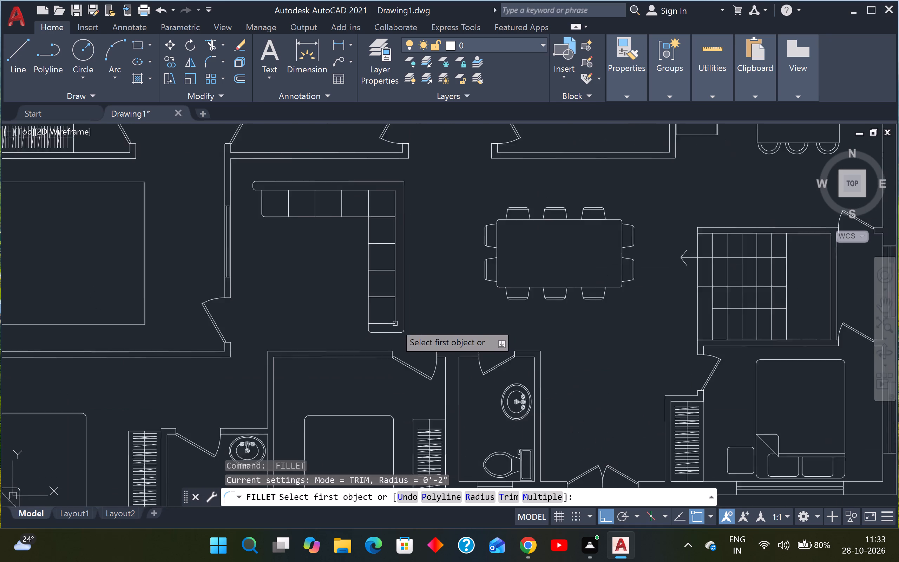
{"action": "scroll", "coordinate": [386, 268], "scroll_direction": "up", "scroll_amount": 5}
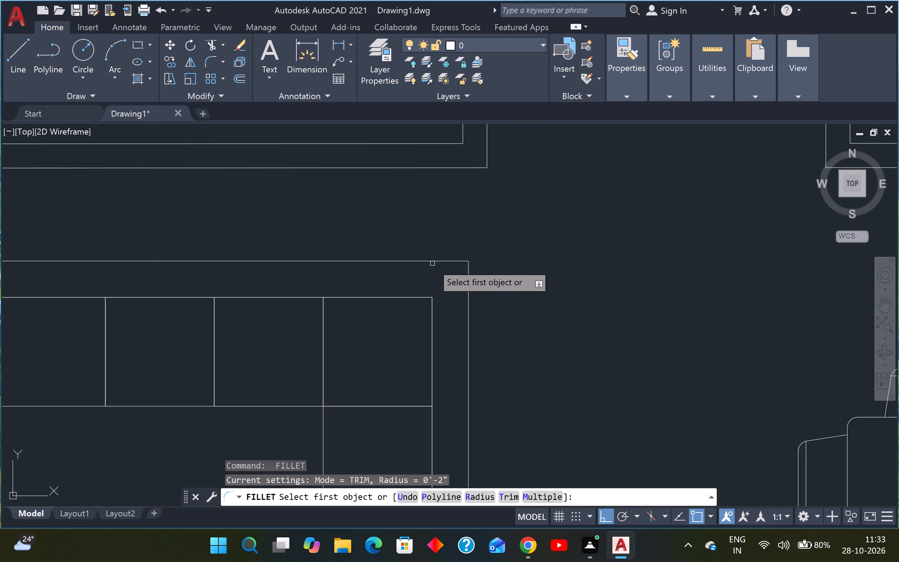
{"action": "left_click", "coordinate": [434, 262]}
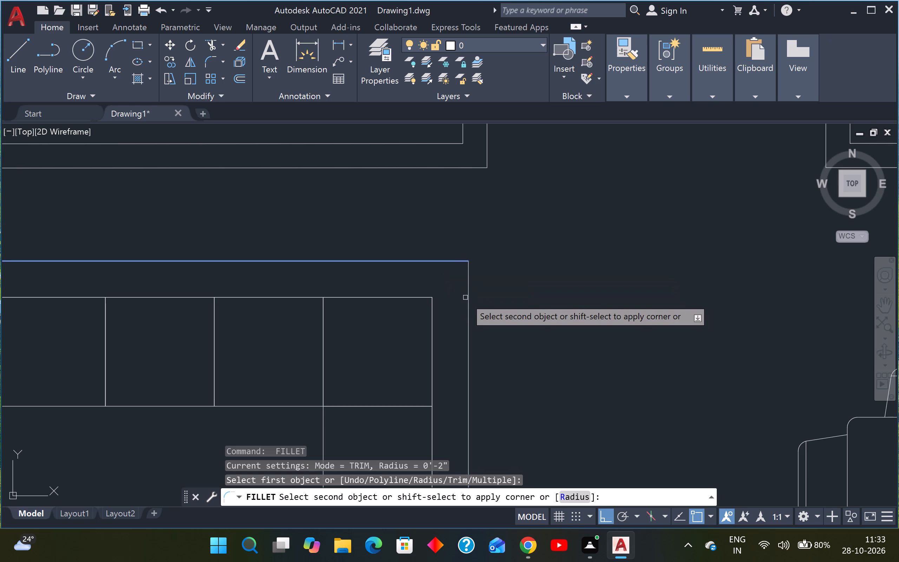
{"action": "left_click", "coordinate": [467, 298]}
{"action": "scroll", "coordinate": [467, 299], "scroll_direction": "down", "scroll_amount": 4}
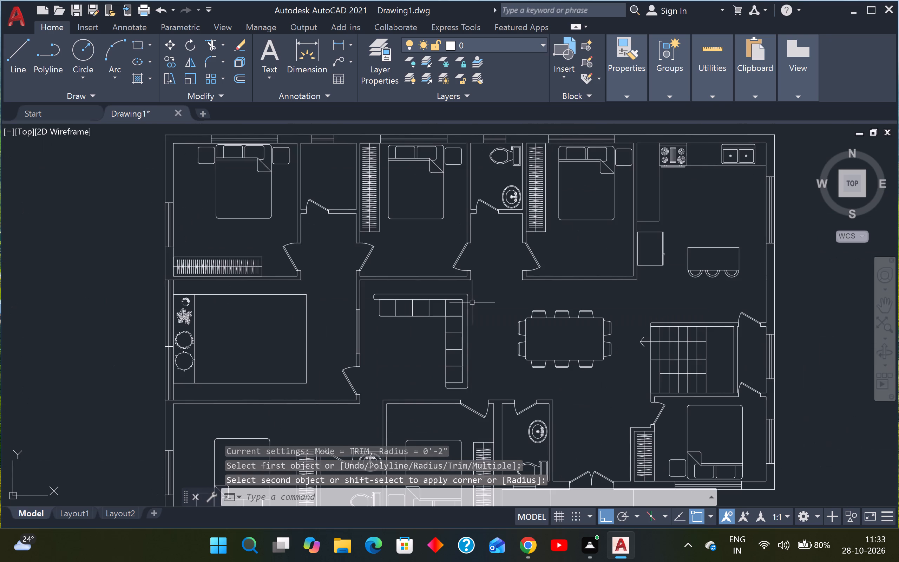
{"action": "key", "text": "Escape"}
{"action": "key", "text": "Escape"}
Move the whole L-shaped sofa slightly to the right, toward the dining table.
{"action": "scroll", "coordinate": [474, 298], "scroll_direction": "up", "scroll_amount": 2}
{"action": "left_click", "coordinate": [471, 274]}
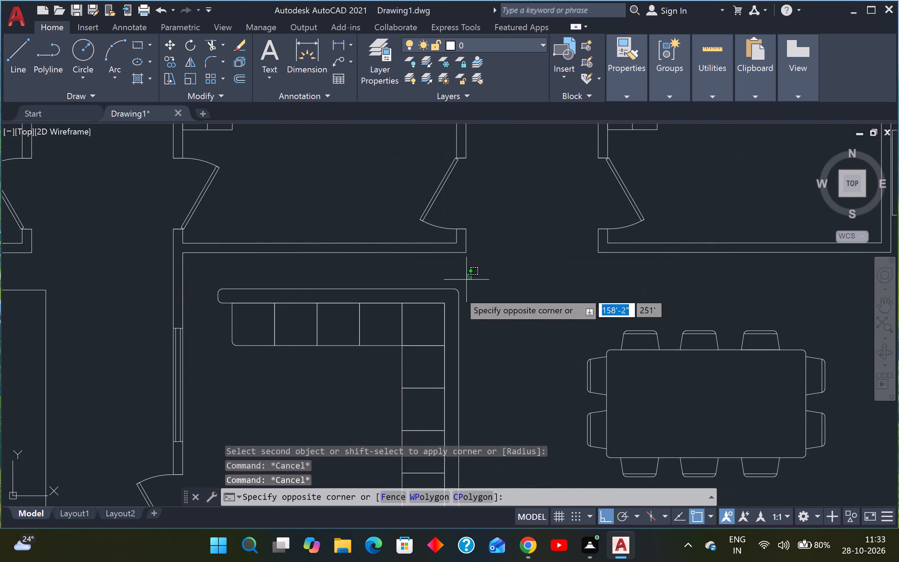
{"action": "scroll", "coordinate": [390, 399], "scroll_direction": "down", "scroll_amount": 2}
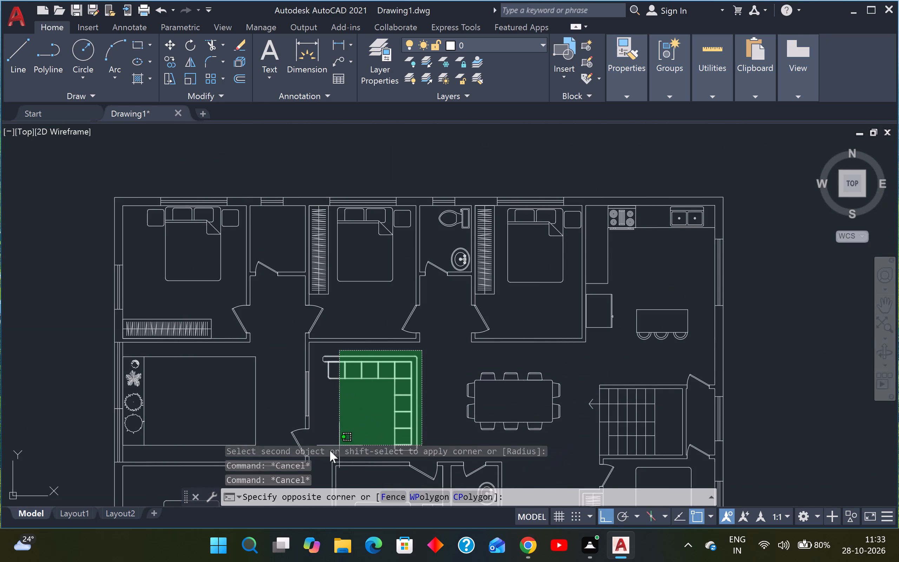
{"action": "scroll", "coordinate": [324, 442], "scroll_direction": "down", "scroll_amount": 2}
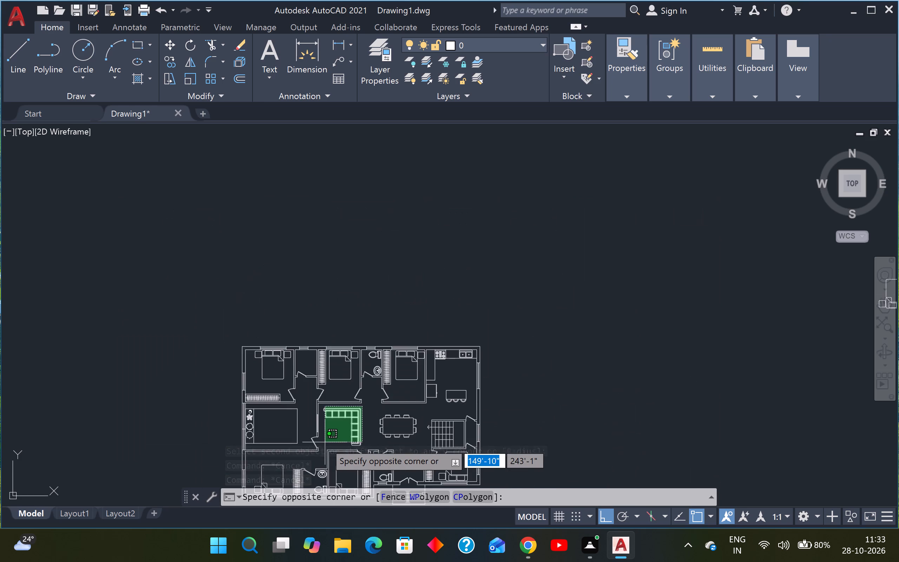
{"action": "scroll", "coordinate": [325, 443], "scroll_direction": "up", "scroll_amount": 3}
{"action": "left_click", "coordinate": [314, 451]}
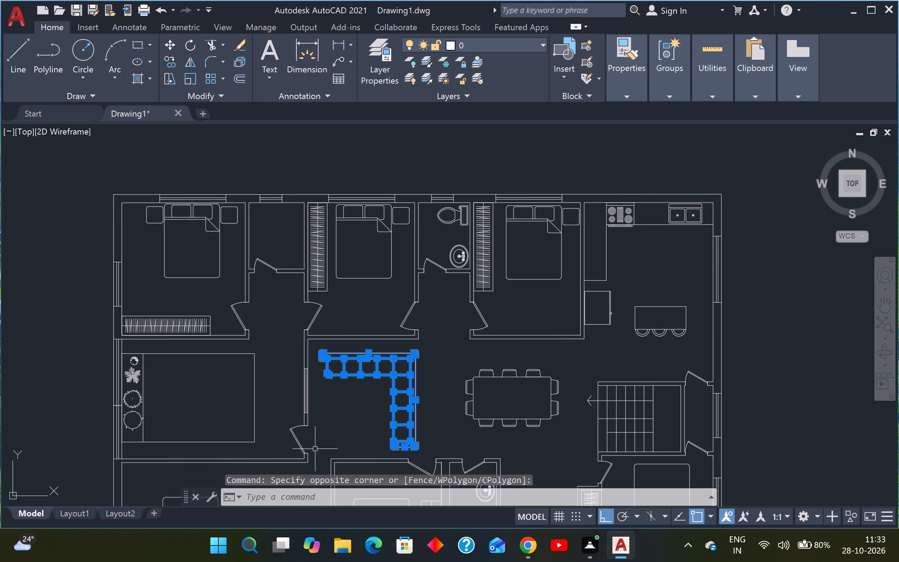
{"action": "type", "text": "M"}
{"action": "key", "text": "space"}
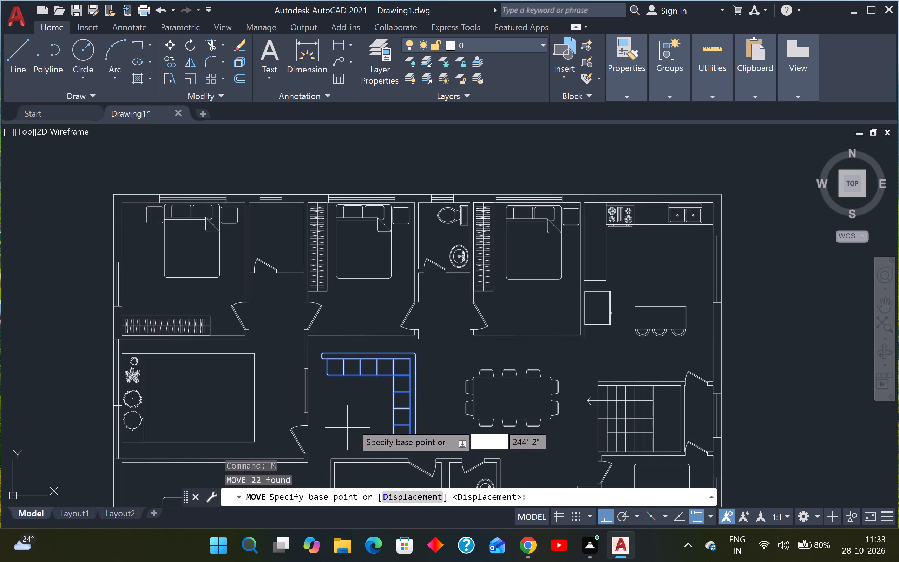
{"action": "left_click", "coordinate": [354, 420]}
{"action": "left_click", "coordinate": [359, 420]}
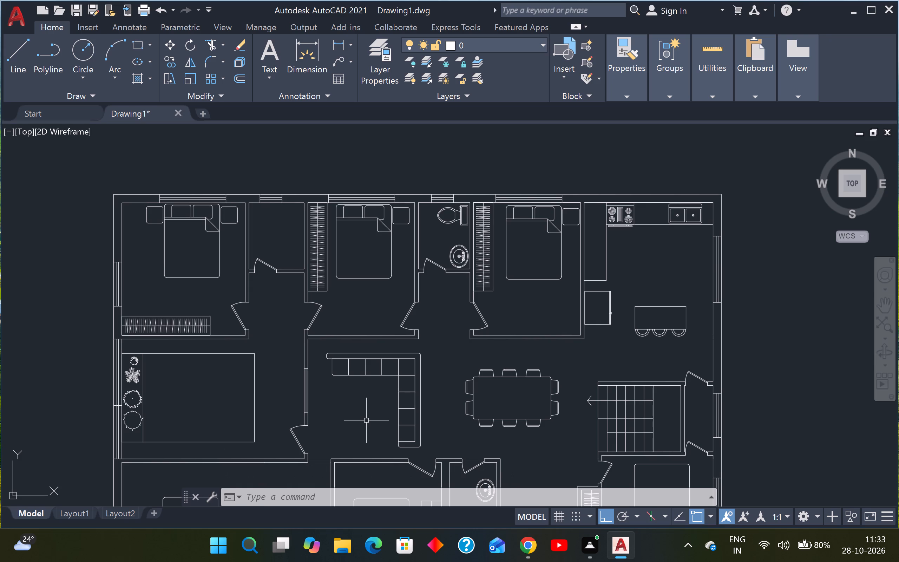
{"action": "key", "text": "Escape"}
Draw a rectangular coffee table about 2'-7" by 2'-1" in the open area inside the L-shaped sofa.
{"action": "type", "text": "REC"}
{"action": "key", "text": "space"}
{"action": "scroll", "coordinate": [341, 425], "scroll_direction": "up", "scroll_amount": 2}
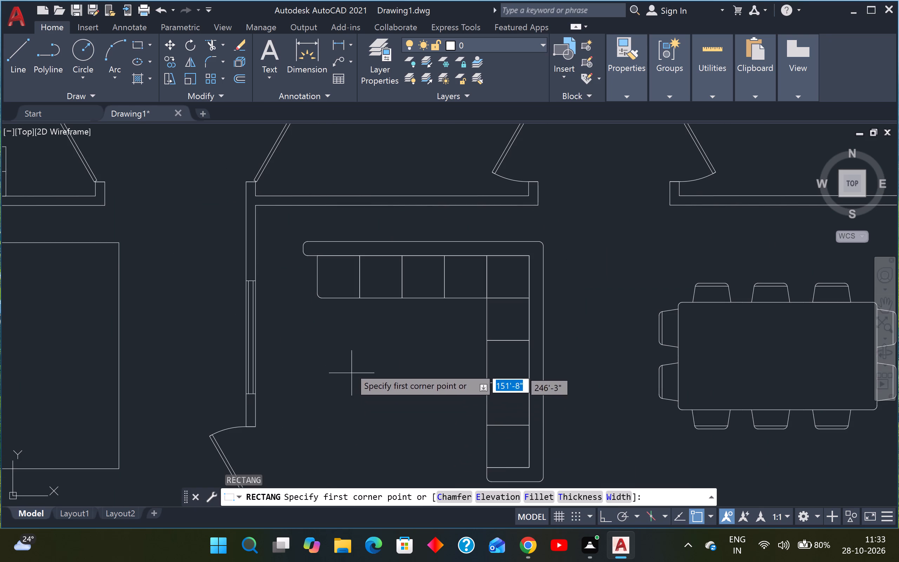
{"action": "left_click", "coordinate": [352, 347]}
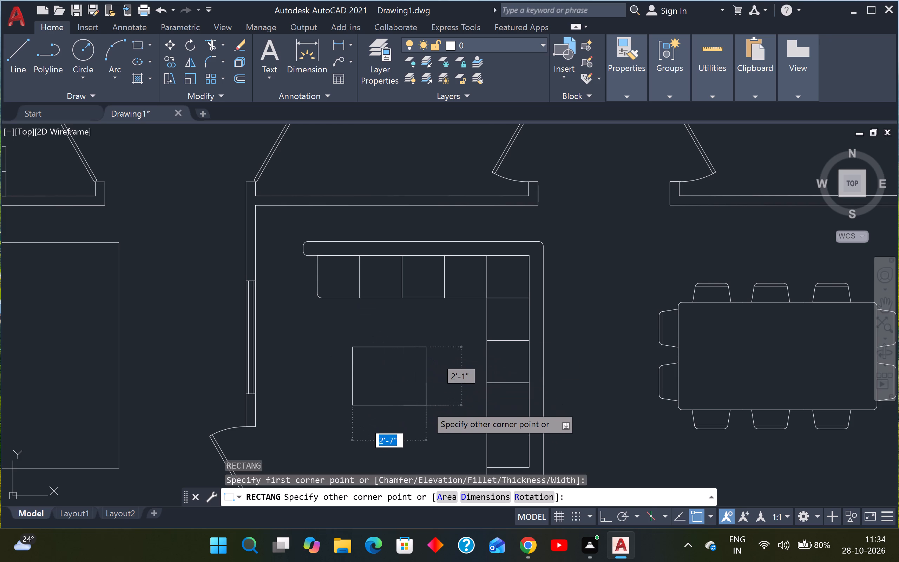
{"action": "left_click", "coordinate": [424, 404]}
{"action": "key", "text": "Escape"}
{"action": "scroll", "coordinate": [426, 403], "scroll_direction": "down", "scroll_amount": 4}
{"action": "scroll", "coordinate": [412, 431], "scroll_direction": "up", "scroll_amount": 1}
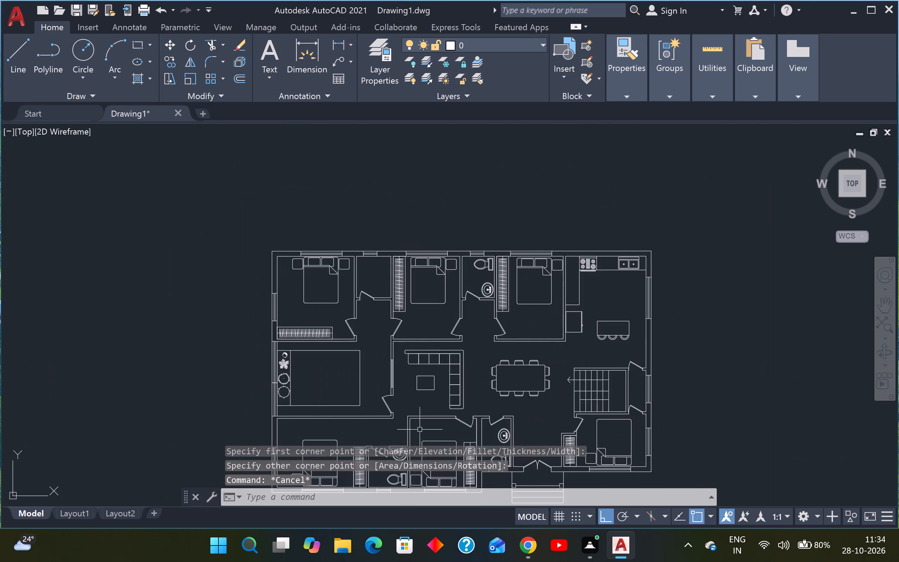
{"action": "scroll", "coordinate": [428, 425], "scroll_direction": "up", "scroll_amount": 2}
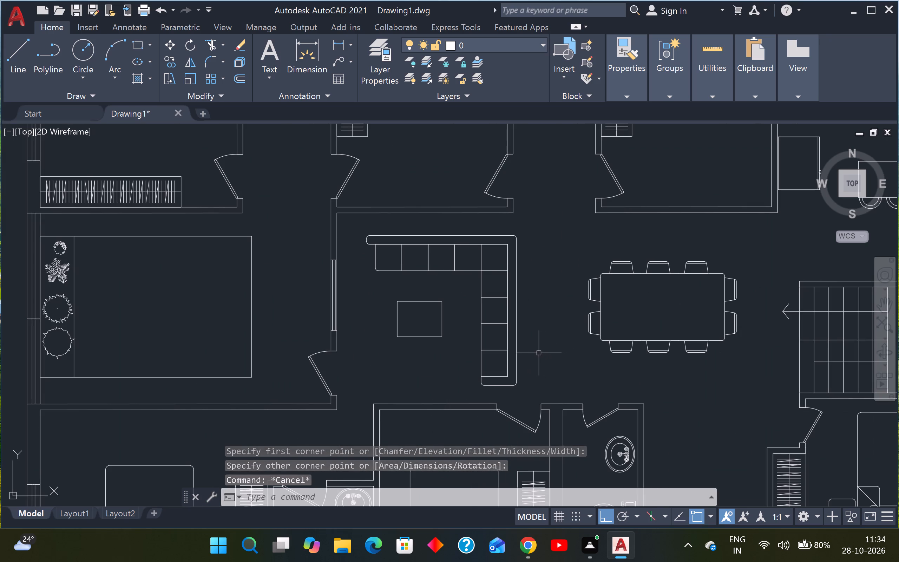
Scale the whole L-shaped sofa down to about three-quarters size from the lower-left corner of its vertical arm.
{"action": "left_click", "coordinate": [536, 239]}
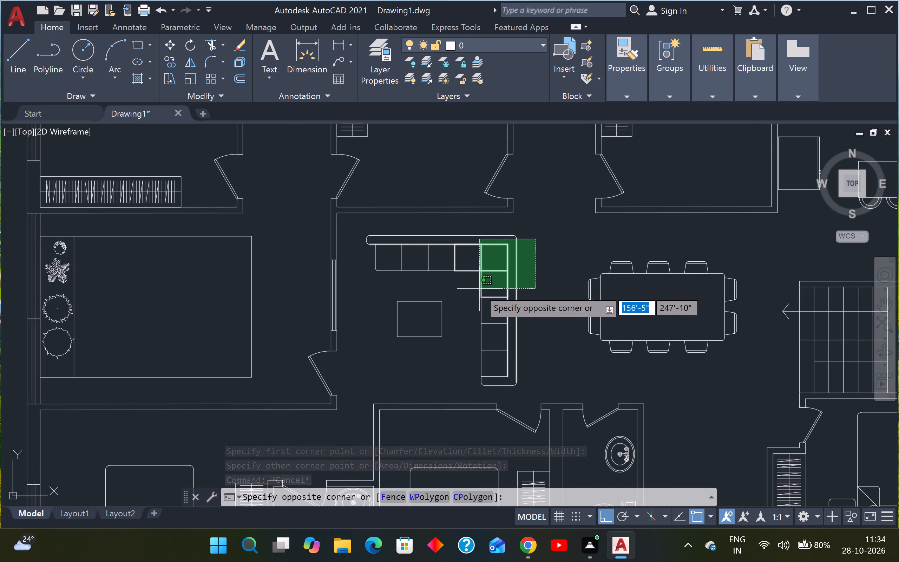
{"action": "left_click", "coordinate": [369, 285]}
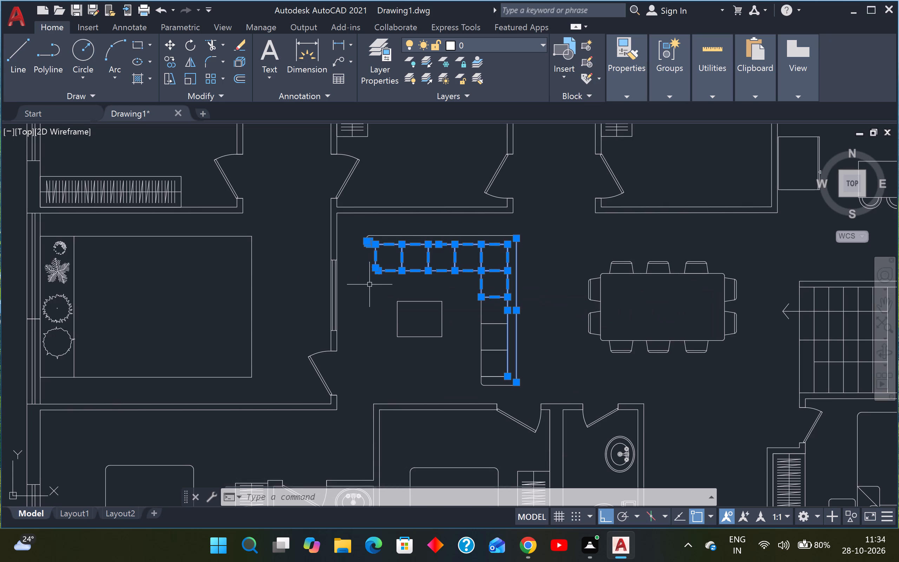
{"action": "left_click", "coordinate": [544, 229]}
{"action": "left_click", "coordinate": [358, 279]}
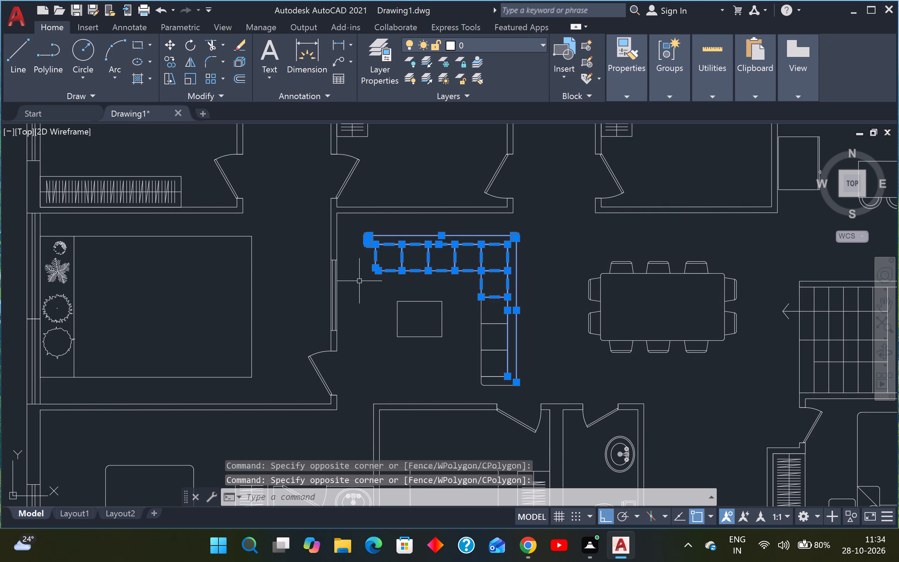
{"action": "left_click", "coordinate": [532, 267]}
{"action": "left_click", "coordinate": [473, 391]}
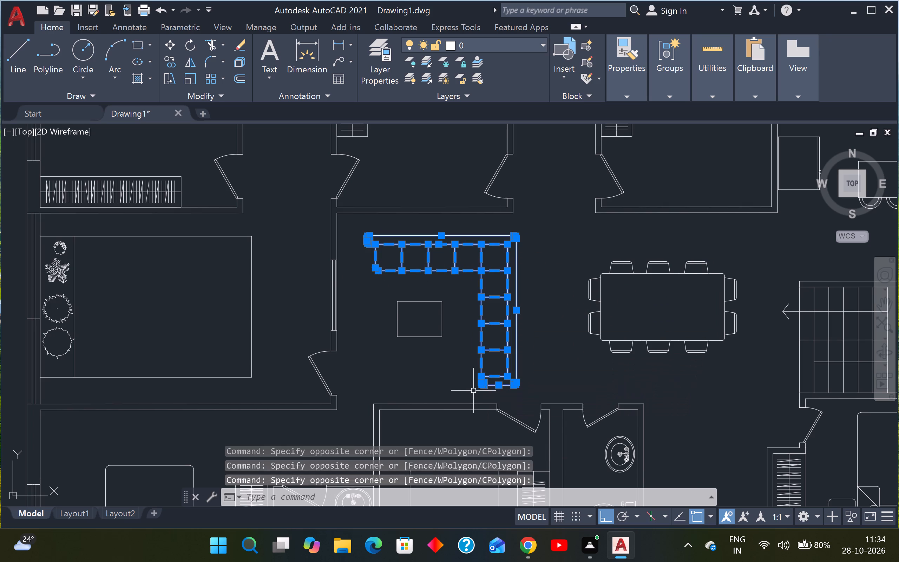
{"action": "key", "text": "s"}
{"action": "key", "text": "c"}
{"action": "key", "text": "space"}
{"action": "left_click", "coordinate": [479, 379]}
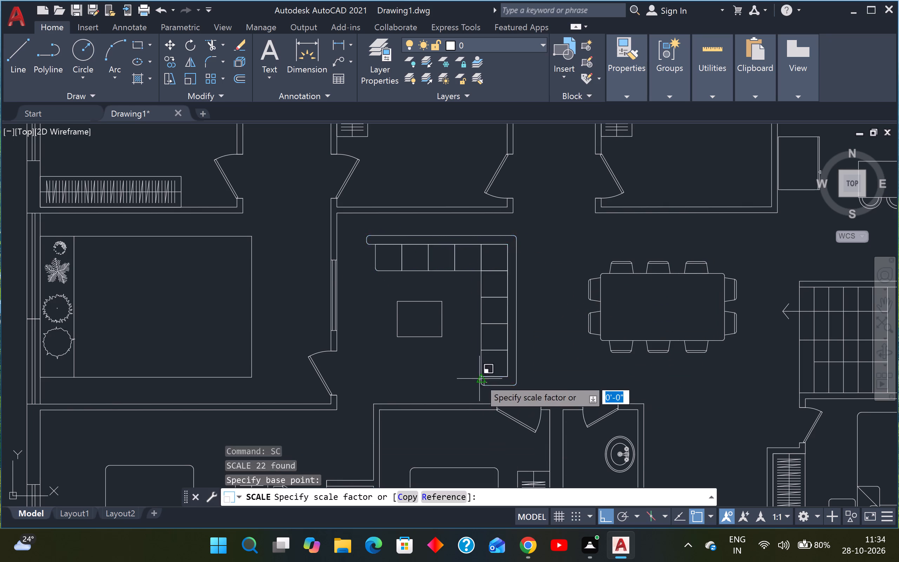
{"action": "left_click", "coordinate": [482, 318]}
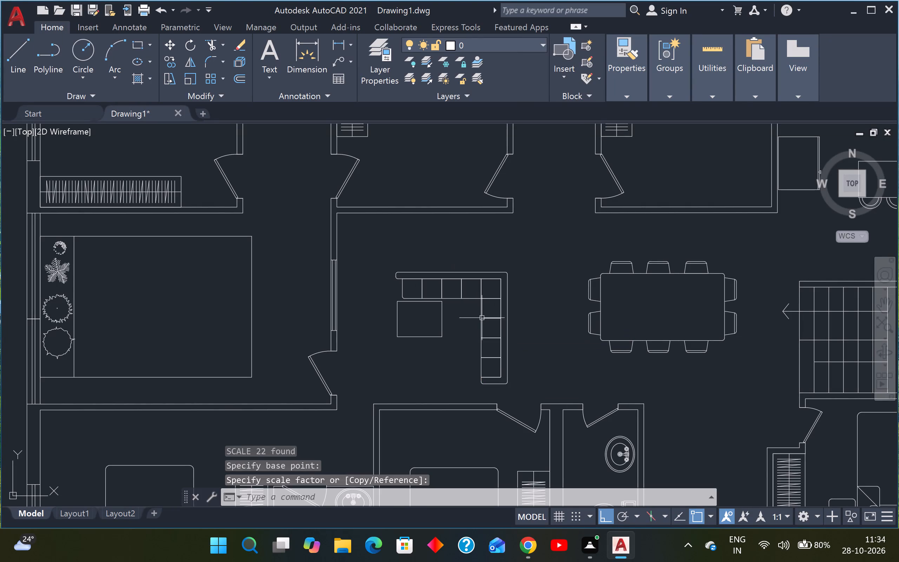
Move the reduced L-shaped sofa straight up so that its top row of seats clears the coffee table.
{"action": "left_click", "coordinate": [517, 261]}
{"action": "left_click", "coordinate": [470, 391]}
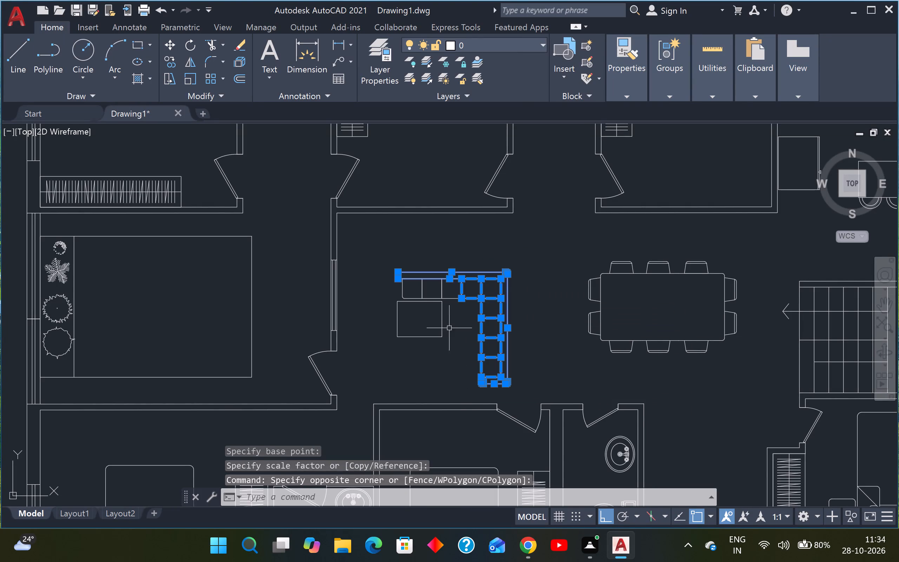
{"action": "scroll", "coordinate": [414, 287], "scroll_direction": "up", "scroll_amount": 2}
{"action": "left_click", "coordinate": [352, 224]}
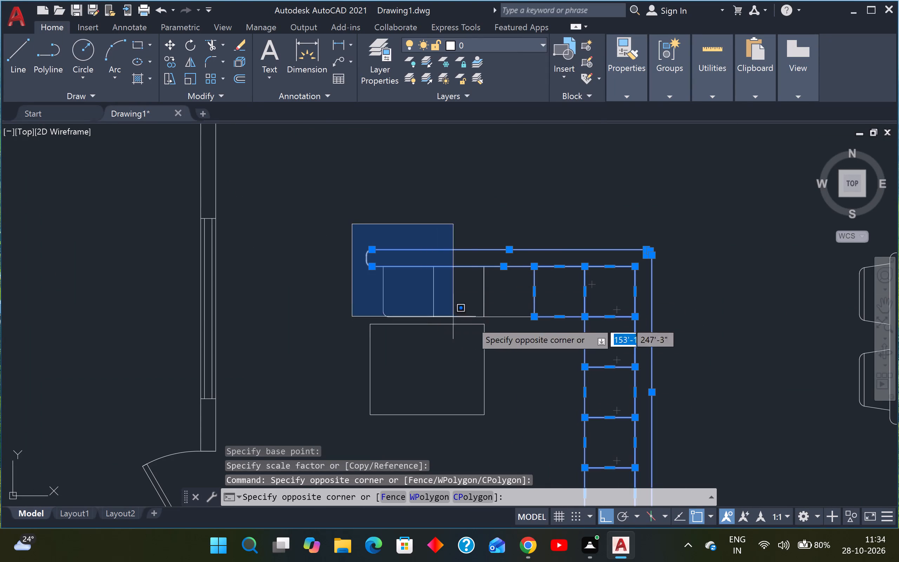
{"action": "left_click", "coordinate": [625, 320]}
{"action": "key", "text": "m"}
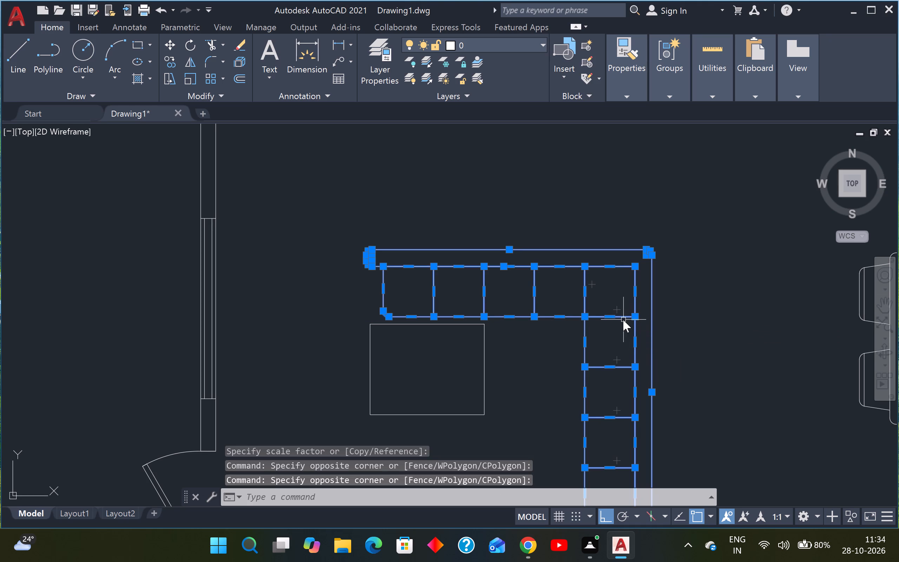
{"action": "key", "text": "space"}
{"action": "left_click", "coordinate": [557, 358]}
{"action": "scroll", "coordinate": [553, 311], "scroll_direction": "down", "scroll_amount": 1}
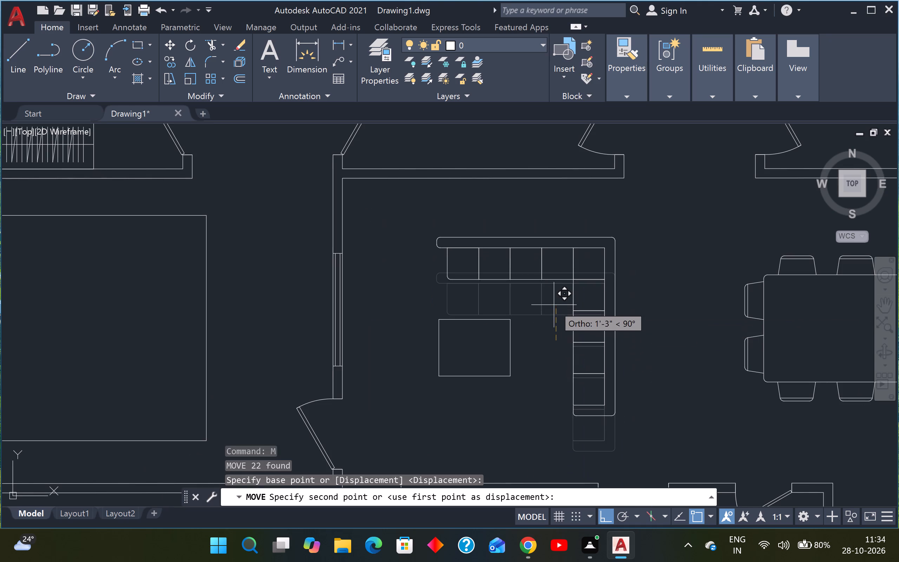
{"action": "left_click", "coordinate": [553, 298]}
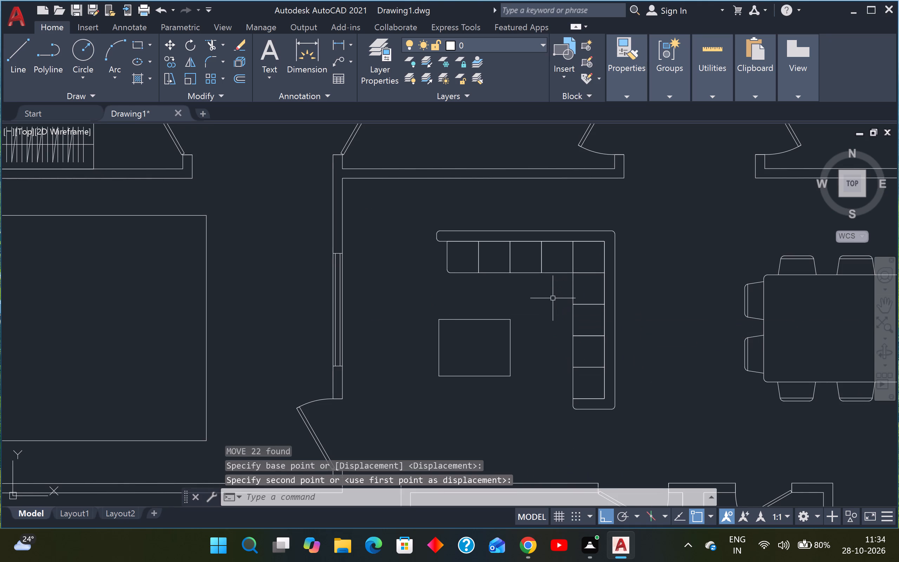
{"action": "scroll", "coordinate": [552, 298], "scroll_direction": "down", "scroll_amount": 3}
{"action": "key", "text": "Escape"}
{"action": "key", "text": "Escape"}
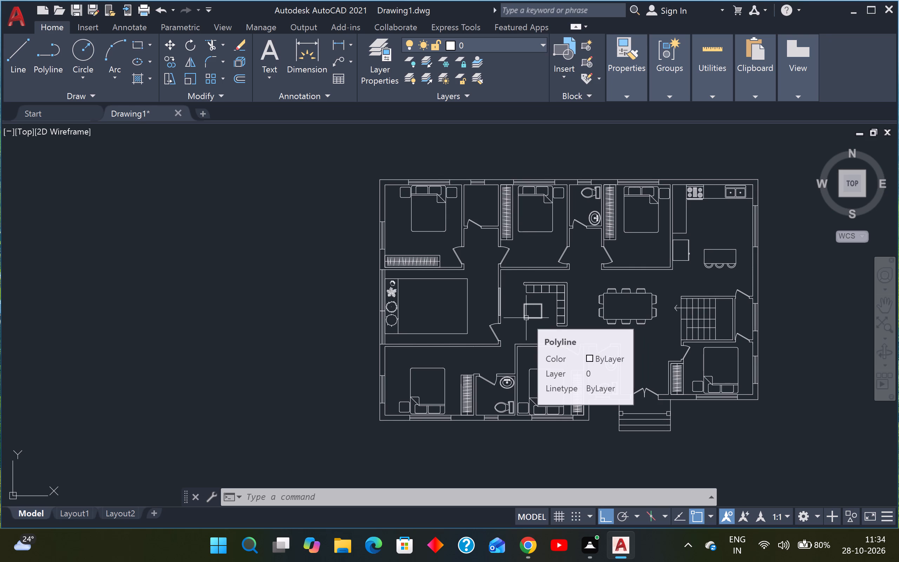
{"action": "key", "text": "Escape"}
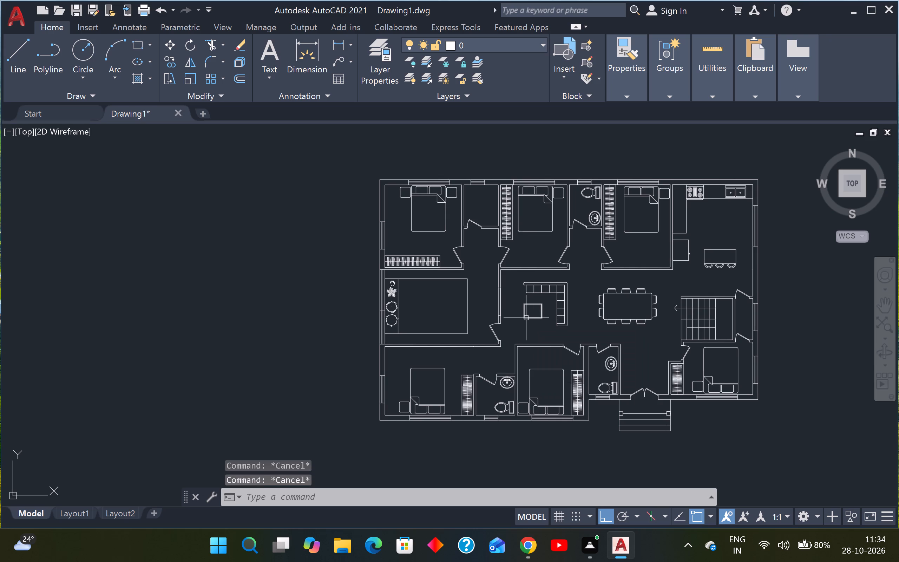
{"action": "key", "text": "Escape"}
Draw a rectangle 1'-6" wide and 4' high against the hall's left wall, alongside the window opening facing the sofa.
{"action": "type", "text": "REC"}
{"action": "key", "text": "space"}
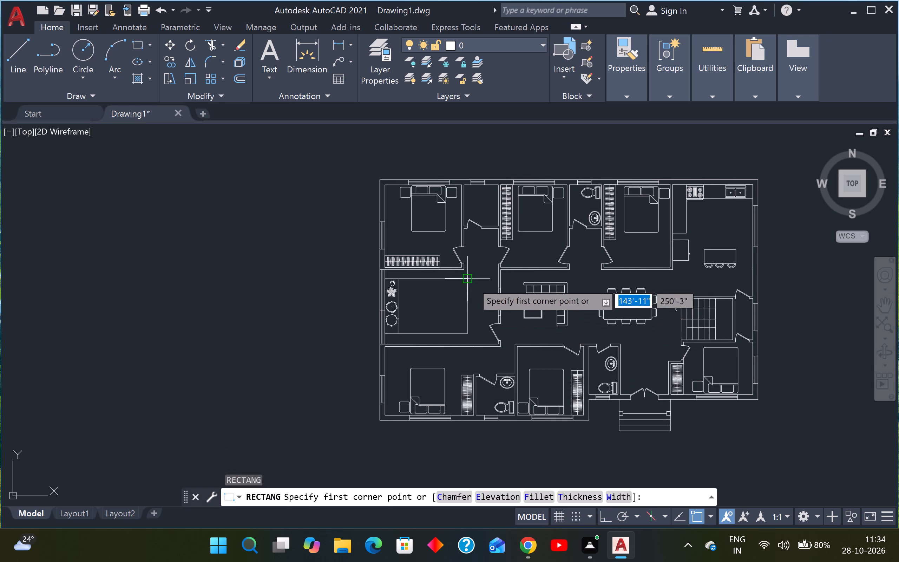
{"action": "scroll", "coordinate": [500, 293], "scroll_direction": "up", "scroll_amount": 3}
{"action": "left_click", "coordinate": [499, 264]}
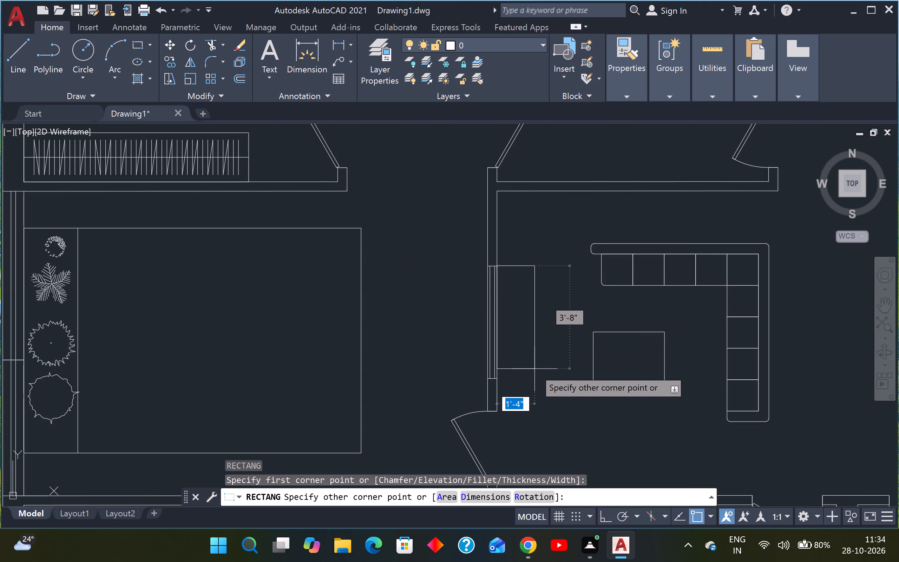
{"action": "key", "text": "Tab"}
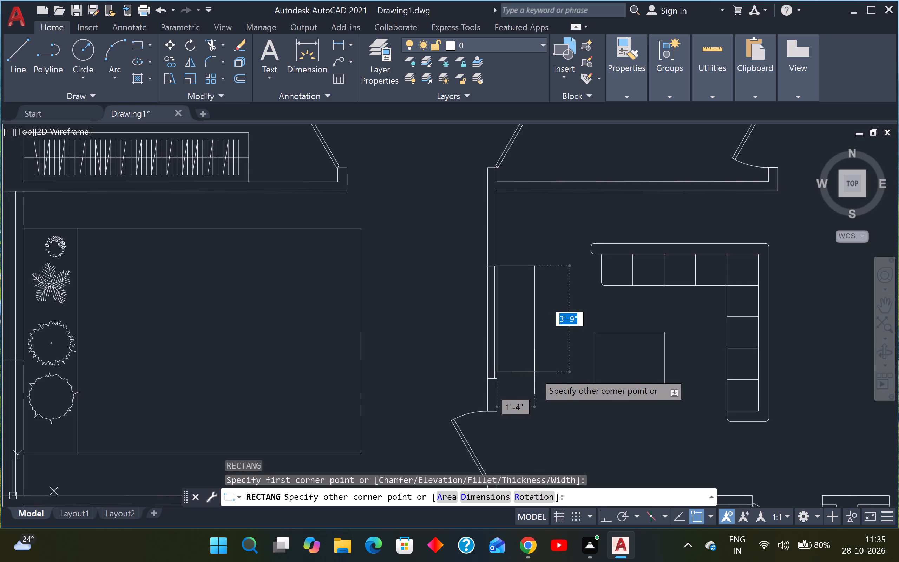
{"action": "type", "text": "4'"}
{"action": "key", "text": "Tab"}
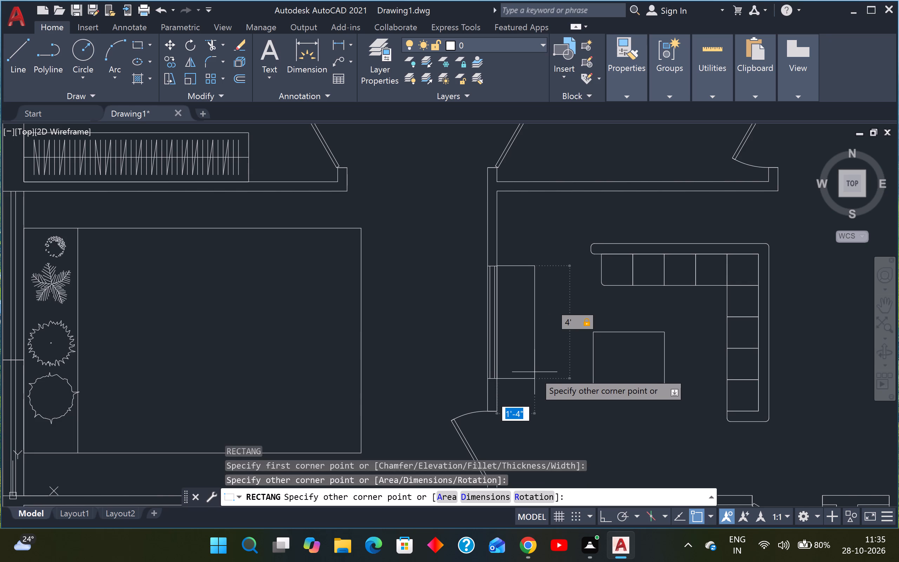
{"action": "type", "text": "1'"}
{"action": "type", "text": "6\""}
{"action": "key", "text": "Return"}
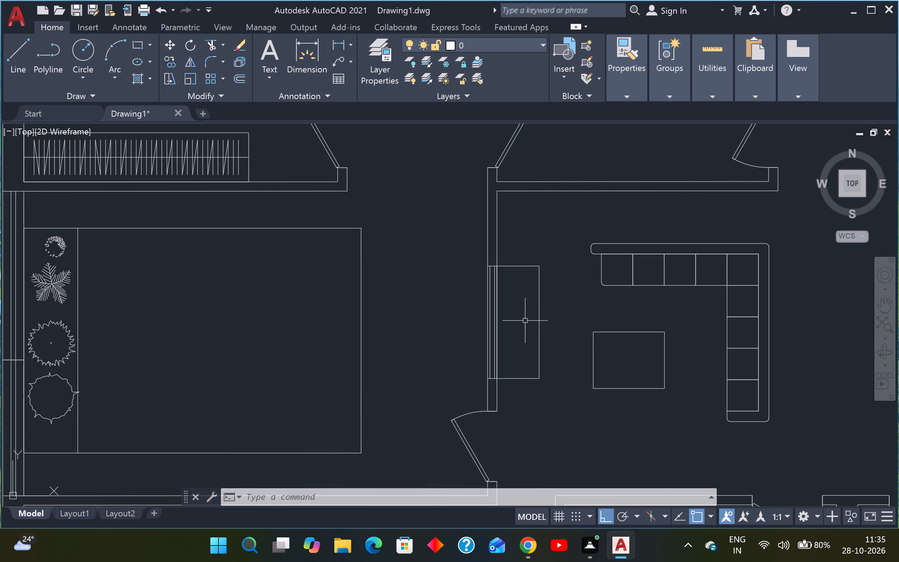
Draw a narrow vertical rectangle about 4" by 3'-3" inside the wall unit, near its sofa-facing edge.
{"action": "type", "text": "REC"}
{"action": "key", "text": "space"}
{"action": "scroll", "coordinate": [531, 313], "scroll_direction": "up", "scroll_amount": 1}
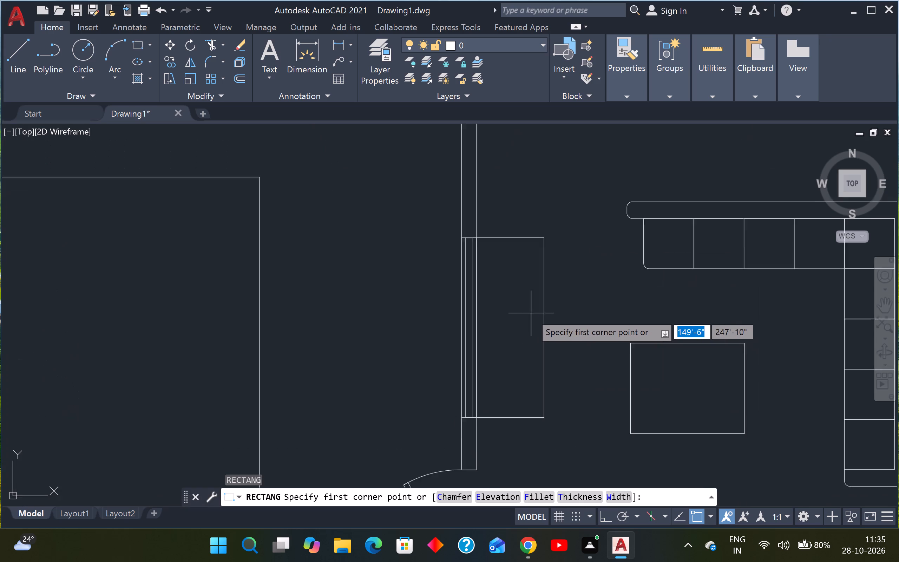
{"action": "scroll", "coordinate": [531, 313], "scroll_direction": "up", "scroll_amount": 2}
{"action": "scroll", "coordinate": [505, 198], "scroll_direction": "down", "scroll_amount": 3}
{"action": "scroll", "coordinate": [500, 199], "scroll_direction": "up", "scroll_amount": 1}
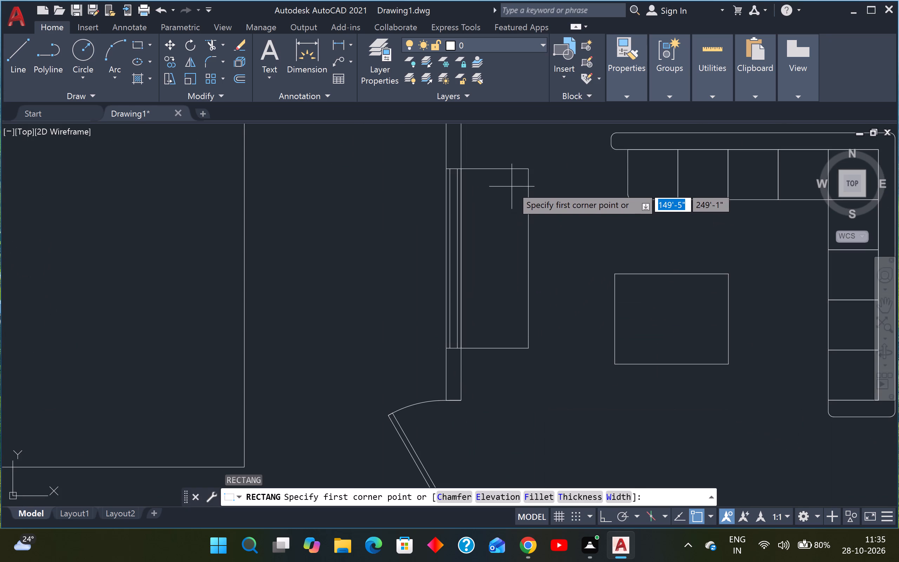
{"action": "left_click", "coordinate": [512, 185]}
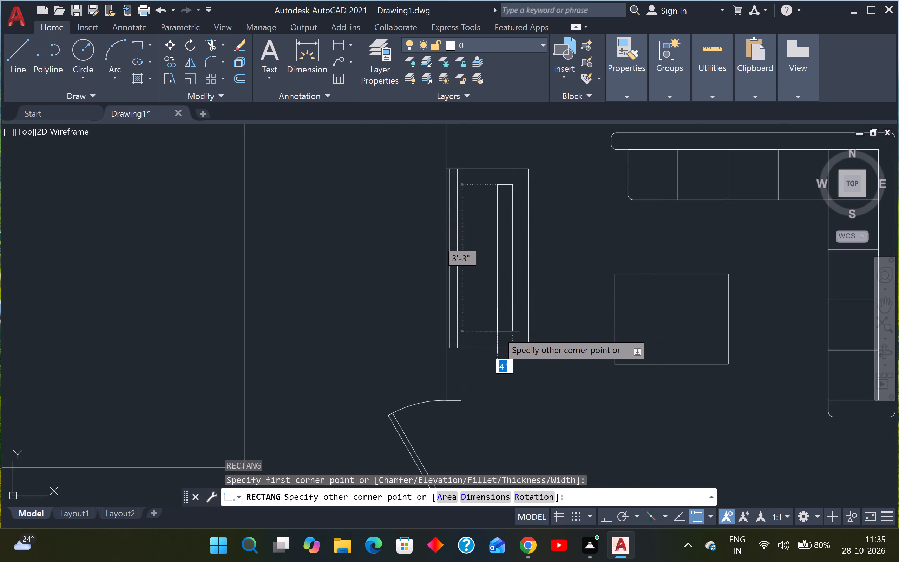
{"action": "left_click_drag", "start_coordinate": [497, 331], "coordinate": [493, 329]}
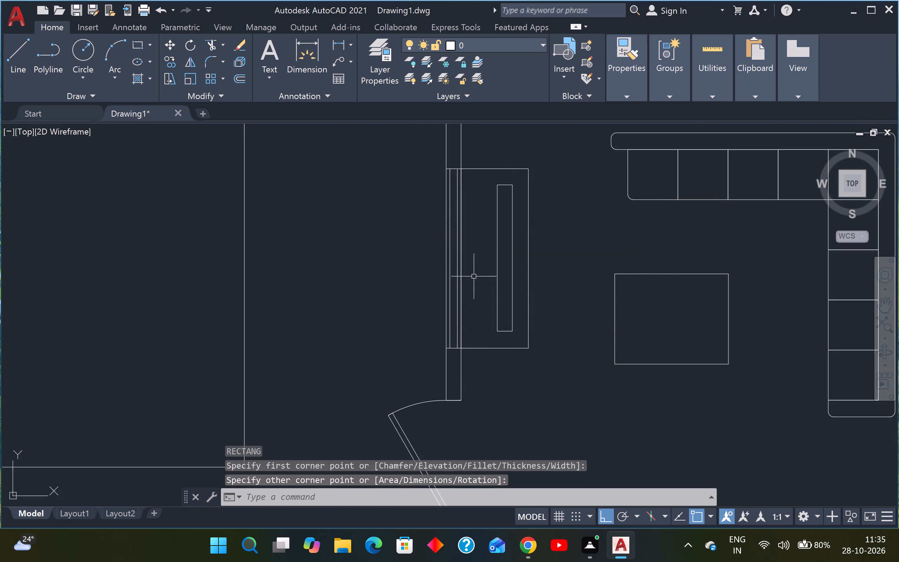
Draw a shorter rectangle about 4" wide against the wall-facing side of the narrow rectangle inside the wall unit.
{"action": "key", "text": "r"}
{"action": "key", "text": "e"}
{"action": "key", "text": "c"}
{"action": "key", "text": "space"}
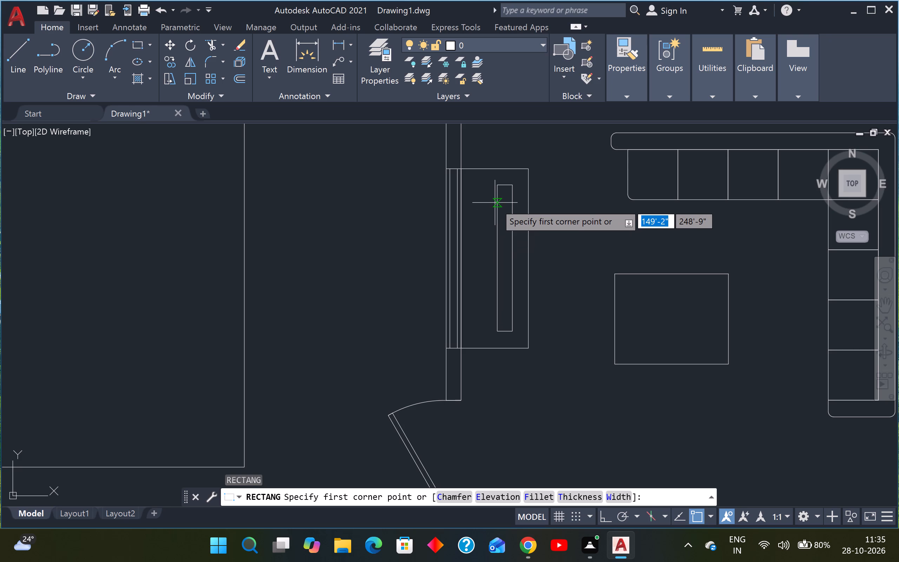
{"action": "left_click", "coordinate": [495, 202]}
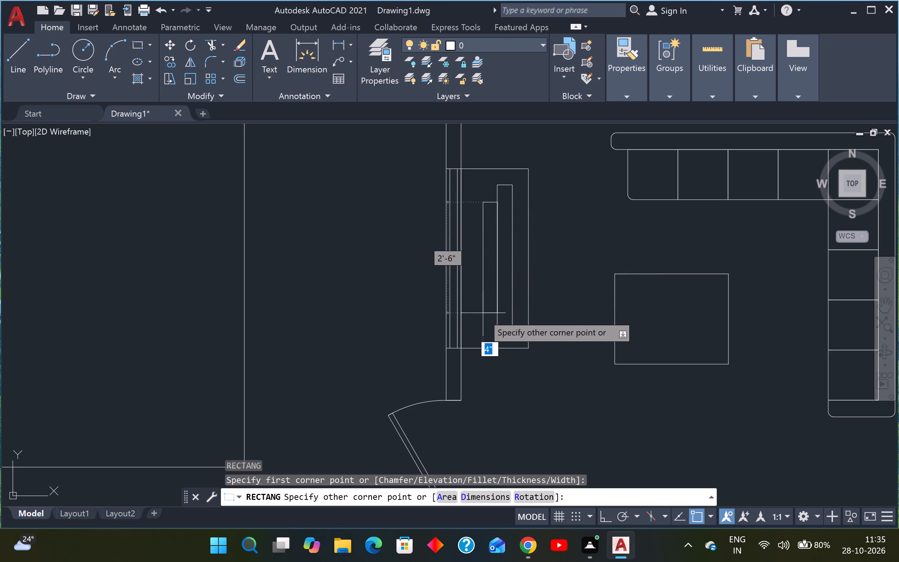
{"action": "left_click", "coordinate": [482, 321]}
{"action": "key", "text": "Escape"}
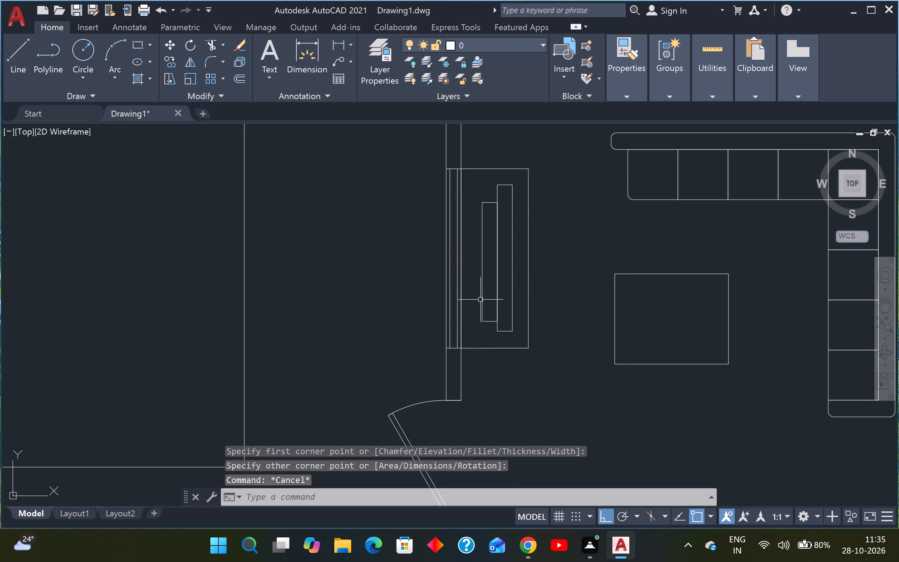
Draw a diagonal line across the wall-facing corner at each end of the shorter rectangle in the wall unit.
{"action": "key", "text": "l"}
{"action": "key", "text": "space"}
{"action": "scroll", "coordinate": [491, 296], "scroll_direction": "up", "scroll_amount": 2}
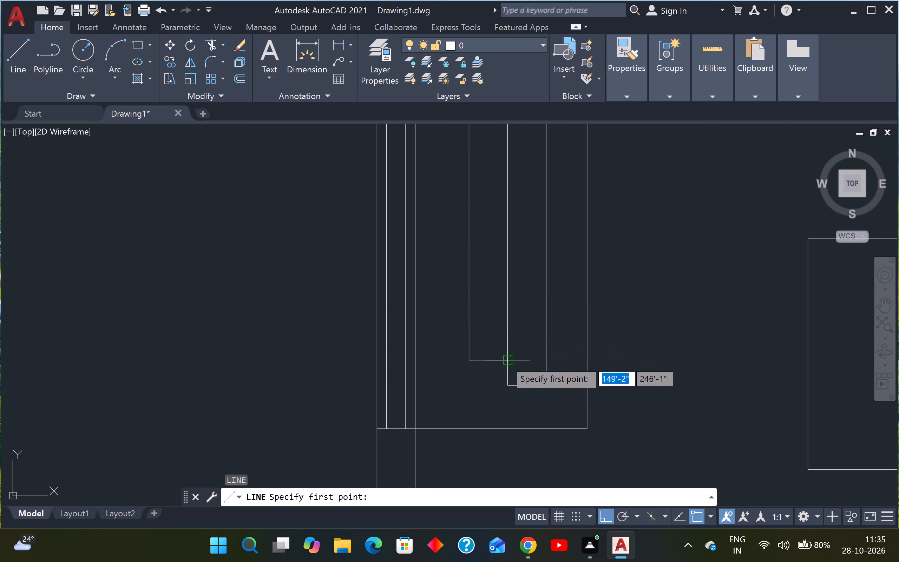
{"action": "left_click", "coordinate": [506, 360]}
{"action": "left_click", "coordinate": [466, 285]}
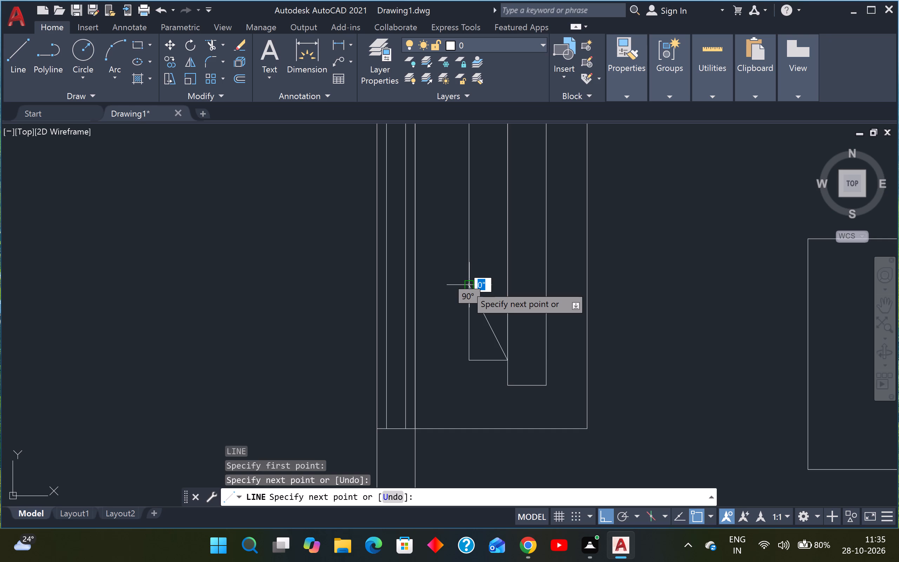
{"action": "key", "text": "Escape"}
{"action": "scroll", "coordinate": [473, 284], "scroll_direction": "down", "scroll_amount": 4}
{"action": "scroll", "coordinate": [478, 254], "scroll_direction": "up", "scroll_amount": 2}
{"action": "key", "text": "space"}
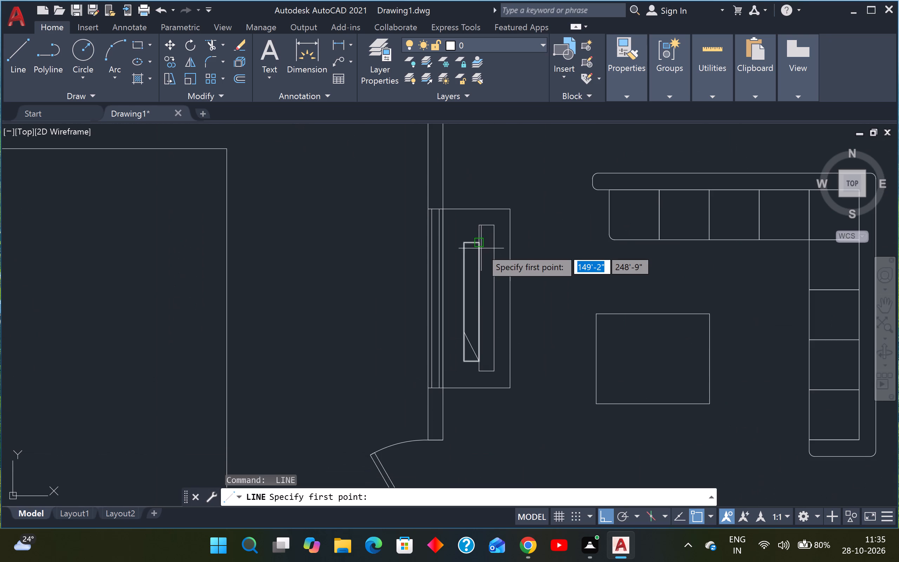
{"action": "scroll", "coordinate": [481, 248], "scroll_direction": "up", "scroll_amount": 3}
{"action": "left_click", "coordinate": [469, 227]}
{"action": "scroll", "coordinate": [420, 278], "scroll_direction": "down", "scroll_amount": 2}
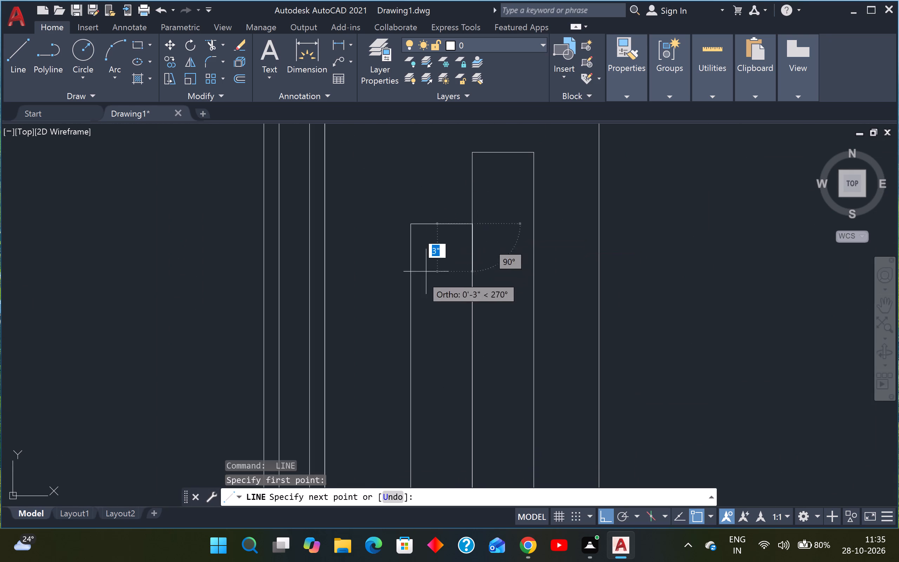
{"action": "left_click", "coordinate": [412, 288]}
{"action": "key", "text": "Escape"}
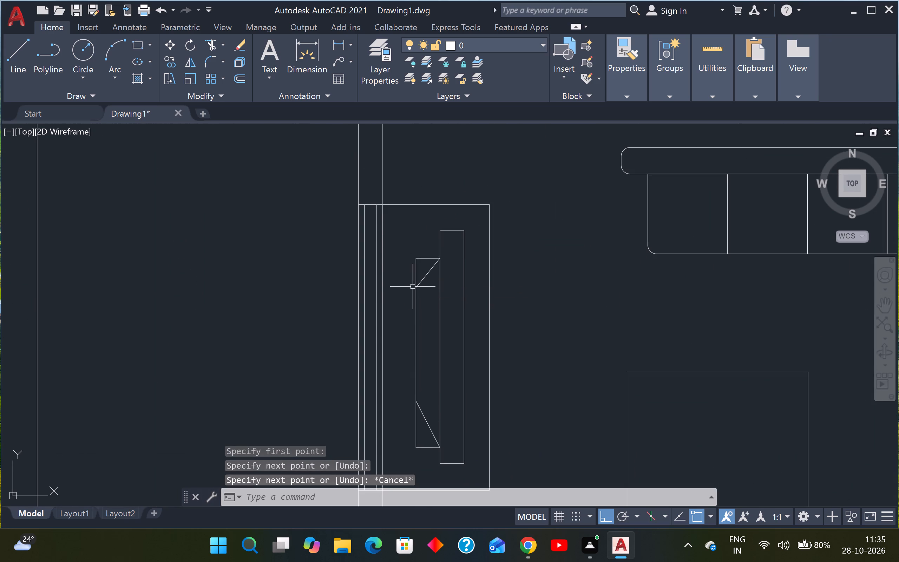
Trim off both square corners of the shorter rectangle outside the two diagonal lines.
{"action": "key", "text": "t"}
{"action": "key", "text": "r"}
{"action": "key", "text": "space"}
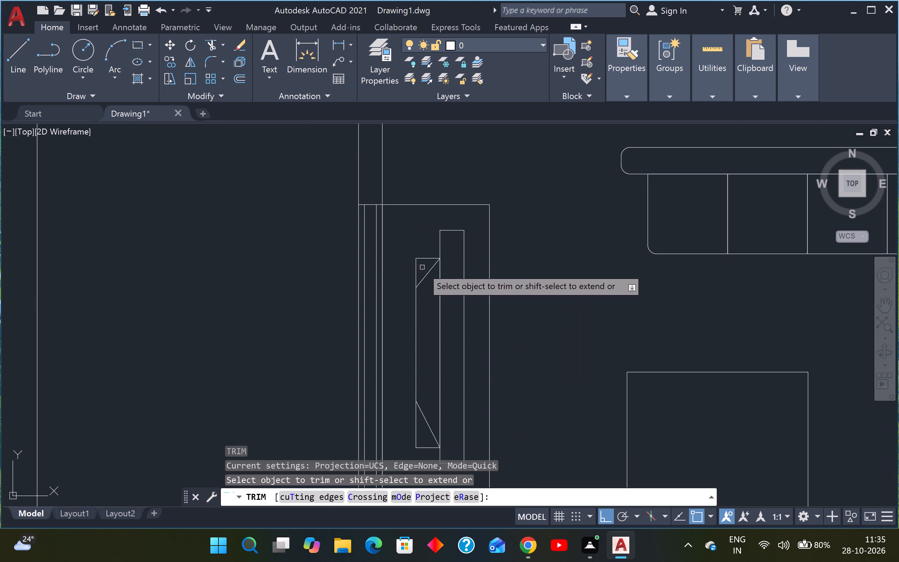
{"action": "scroll", "coordinate": [422, 267], "scroll_direction": "up", "scroll_amount": 2}
{"action": "left_click", "coordinate": [424, 214]}
{"action": "left_click", "coordinate": [390, 271]}
{"action": "scroll", "coordinate": [402, 250], "scroll_direction": "down", "scroll_amount": 4}
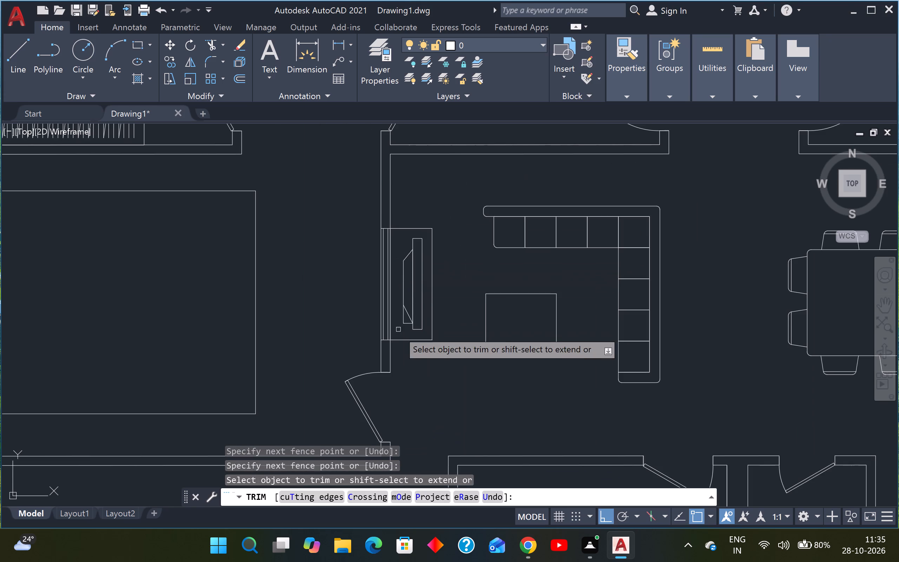
{"action": "scroll", "coordinate": [404, 317], "scroll_direction": "up", "scroll_amount": 3}
{"action": "left_click", "coordinate": [388, 325]}
{"action": "left_click", "coordinate": [409, 347]}
{"action": "scroll", "coordinate": [408, 346], "scroll_direction": "down", "scroll_amount": 4}
{"action": "key", "text": "Escape"}
{"action": "key", "text": "Escape"}
Fillet the two wall-facing corners where the diagonals meet the TV back's vertical edge, using a 2" radius.
{"action": "key", "text": "f"}
{"action": "key", "text": "space"}
{"action": "scroll", "coordinate": [405, 316], "scroll_direction": "up", "scroll_amount": 1}
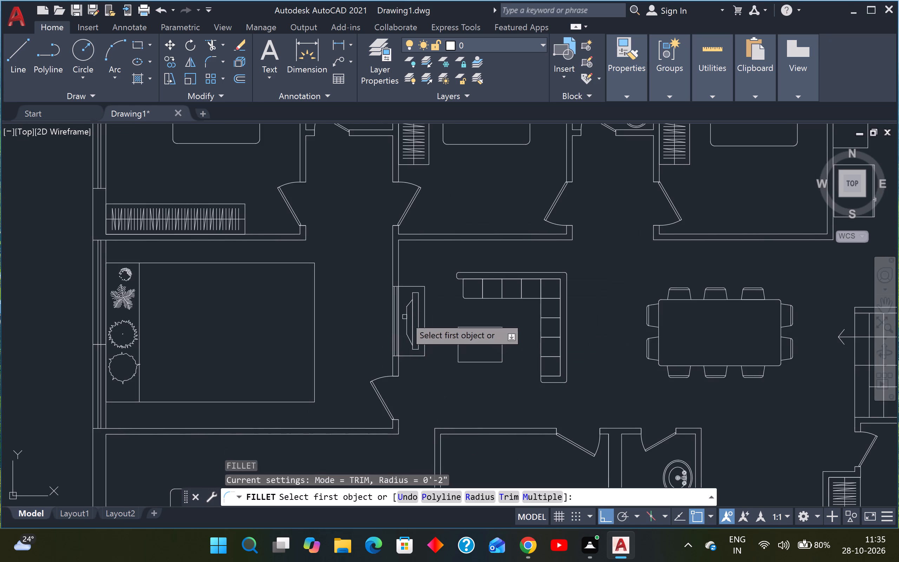
{"action": "scroll", "coordinate": [405, 316], "scroll_direction": "up", "scroll_amount": 2}
{"action": "left_click", "coordinate": [414, 274]}
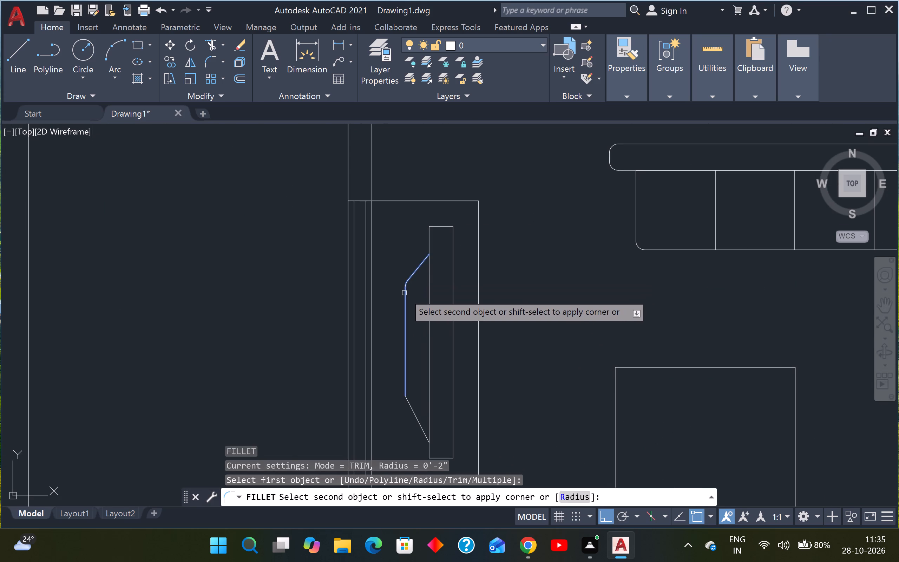
{"action": "left_click", "coordinate": [404, 293]}
{"action": "key", "text": "space"}
{"action": "scroll", "coordinate": [404, 314], "scroll_direction": "down", "scroll_amount": 3}
{"action": "scroll", "coordinate": [401, 354], "scroll_direction": "up", "scroll_amount": 3}
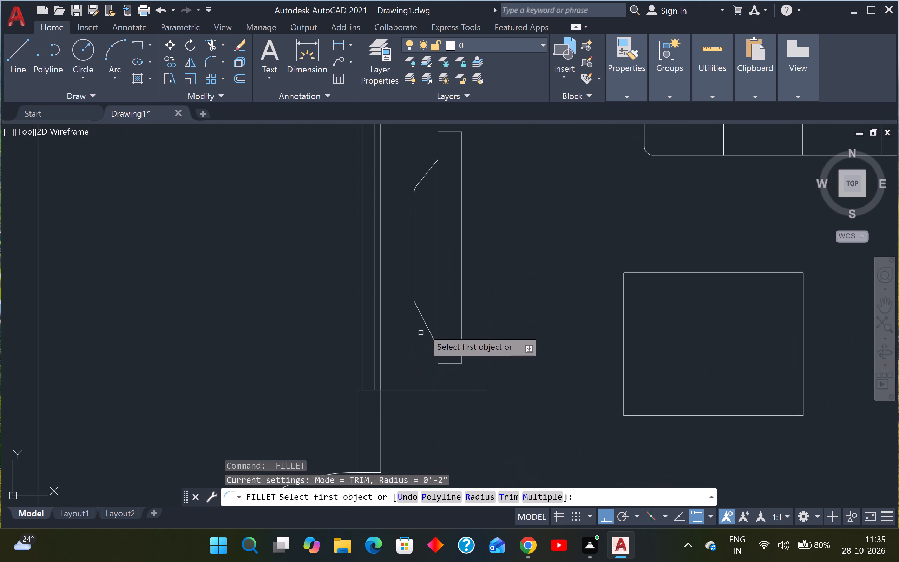
{"action": "left_click", "coordinate": [422, 319]}
{"action": "left_click", "coordinate": [415, 281]}
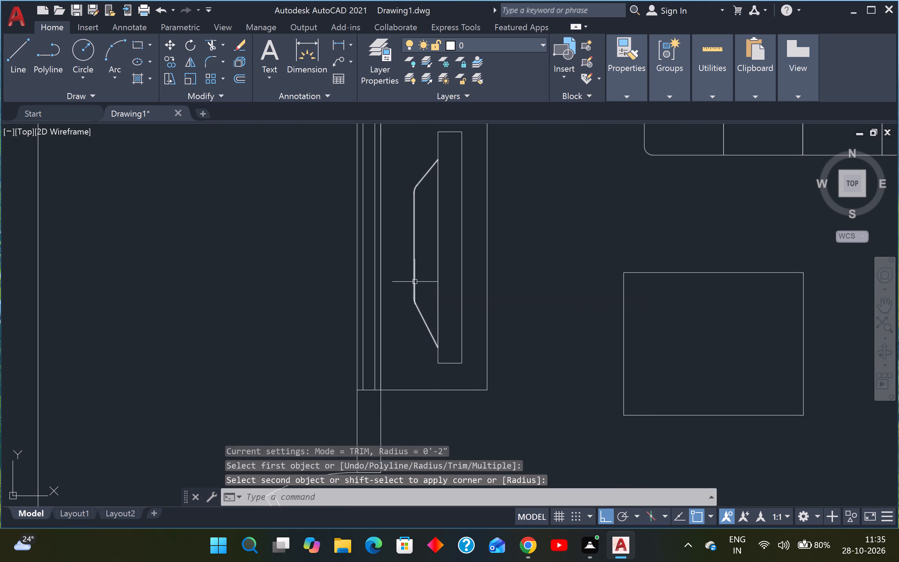
{"action": "key", "text": "Escape"}
{"action": "key", "text": "Escape"}
{"action": "scroll", "coordinate": [413, 283], "scroll_direction": "down", "scroll_amount": 3}
{"action": "scroll", "coordinate": [416, 290], "scroll_direction": "up", "scroll_amount": 3}
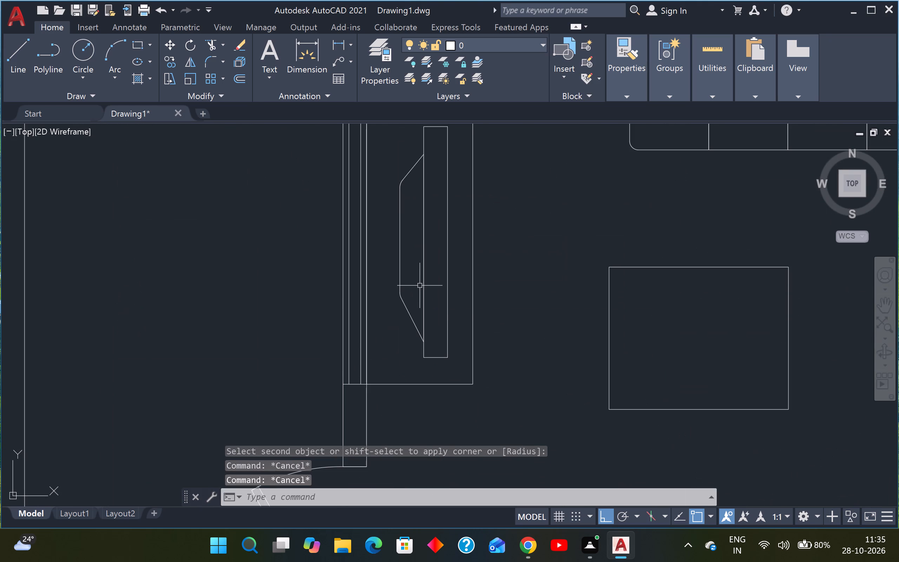
{"action": "key", "text": "space"}
{"action": "key", "text": "Escape"}
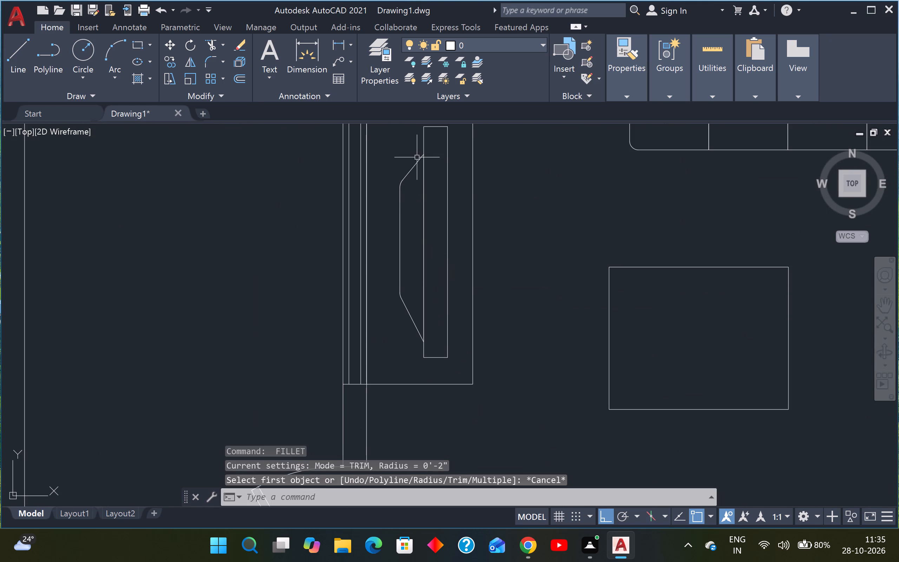
Move the rounded TV back outline straight up about 2" along the tall narrow rectangle.
{"action": "left_click", "coordinate": [413, 155]}
{"action": "left_click", "coordinate": [378, 334]}
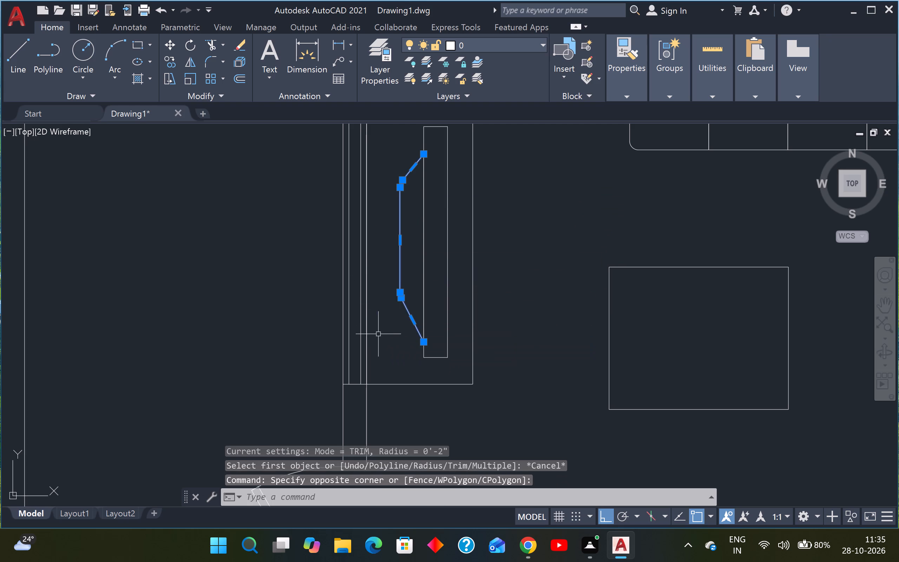
{"action": "type", "text": "M"}
{"action": "key", "text": "space"}
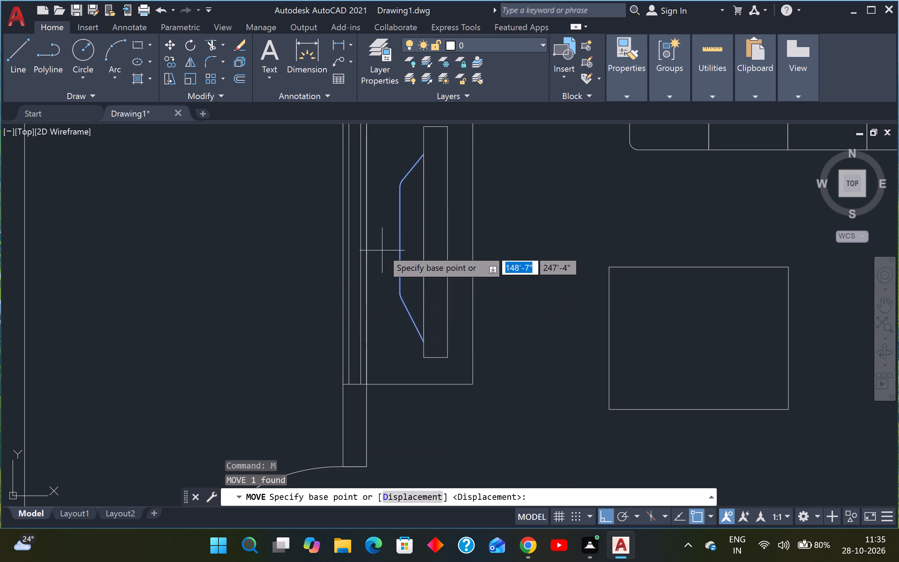
{"action": "left_click", "coordinate": [401, 230]}
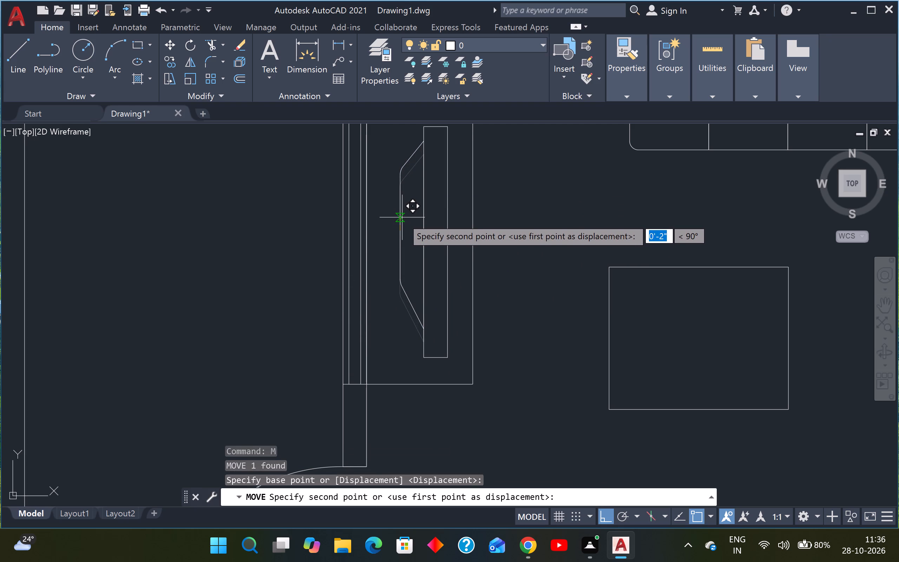
{"action": "left_click", "coordinate": [402, 217]}
{"action": "scroll", "coordinate": [403, 217], "scroll_direction": "down", "scroll_amount": 2}
{"action": "middle_click_drag", "start_coordinate": [409, 219], "coordinate": [389, 250]}
{"action": "key", "text": "Escape"}
{"action": "key", "text": "Escape"}
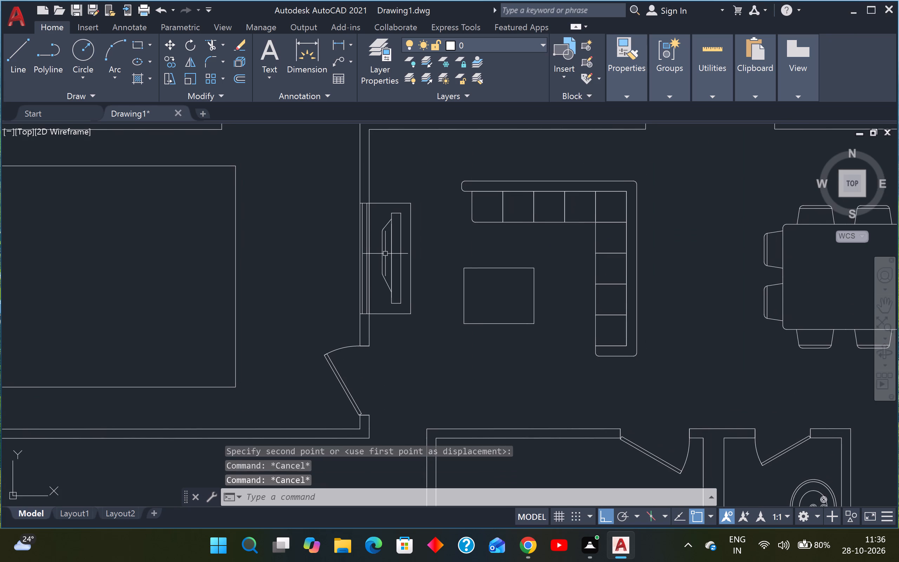
Fillet the two sofa-facing corners of the tall narrow TV rectangle with a 2" radius.
{"action": "key", "text": "f"}
{"action": "key", "text": "space"}
{"action": "scroll", "coordinate": [398, 224], "scroll_direction": "up", "scroll_amount": 4}
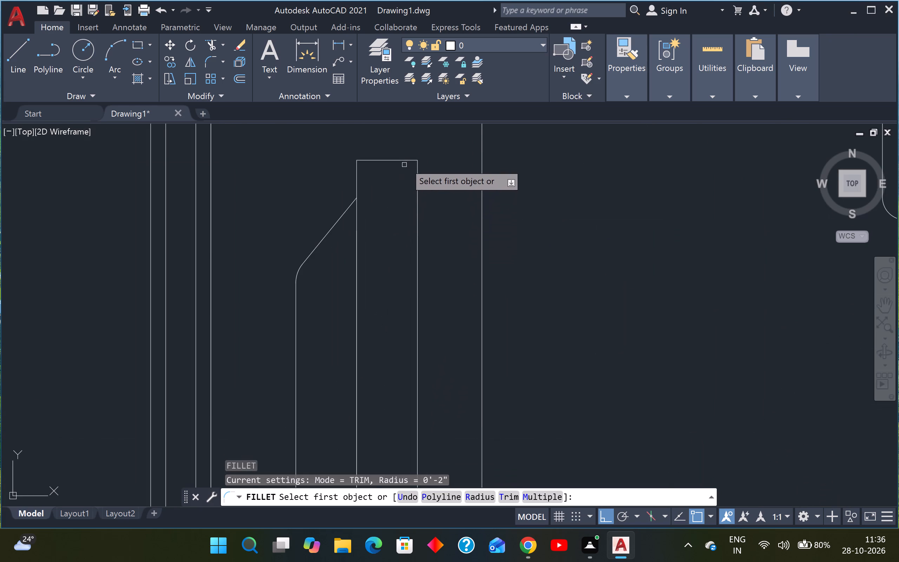
{"action": "left_click", "coordinate": [405, 159]}
{"action": "left_click", "coordinate": [416, 181]}
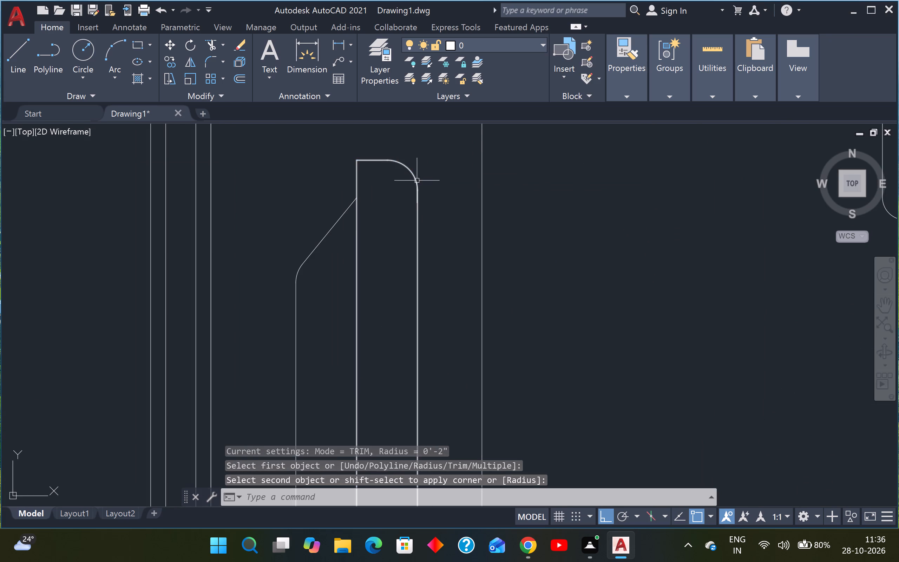
{"action": "scroll", "coordinate": [417, 181], "scroll_direction": "down", "scroll_amount": 4}
{"action": "key", "text": "space"}
{"action": "scroll", "coordinate": [416, 270], "scroll_direction": "up", "scroll_amount": 3}
{"action": "left_click", "coordinate": [408, 259]}
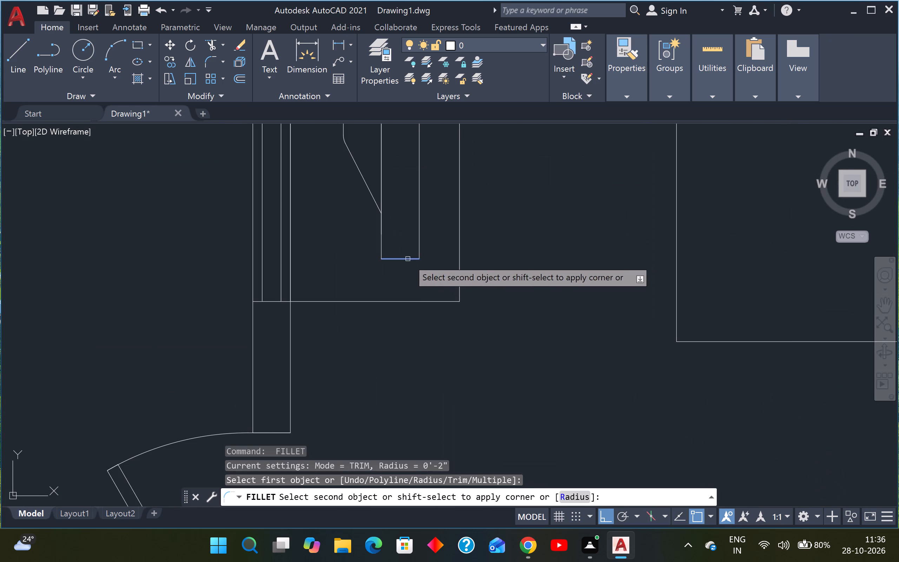
{"action": "left_click", "coordinate": [419, 225]}
{"action": "scroll", "coordinate": [419, 224], "scroll_direction": "down", "scroll_amount": 3}
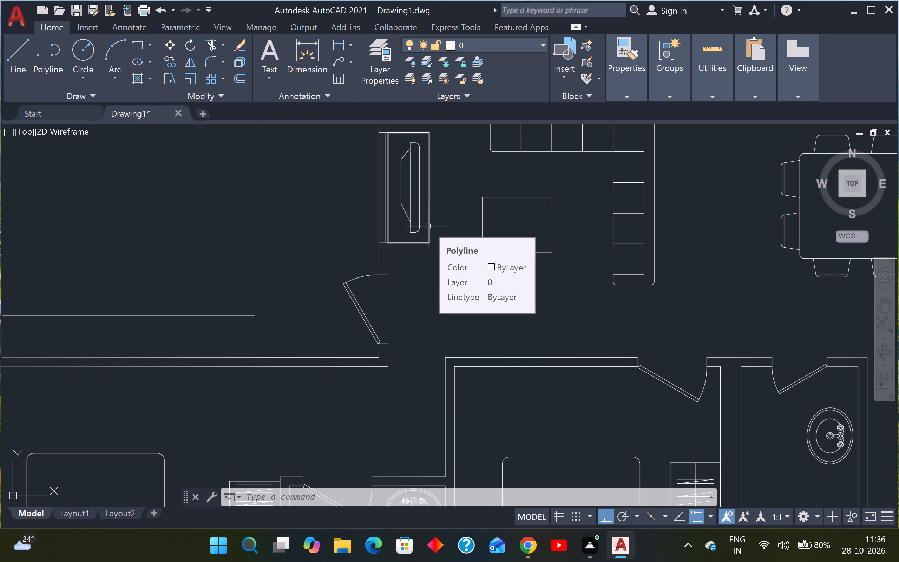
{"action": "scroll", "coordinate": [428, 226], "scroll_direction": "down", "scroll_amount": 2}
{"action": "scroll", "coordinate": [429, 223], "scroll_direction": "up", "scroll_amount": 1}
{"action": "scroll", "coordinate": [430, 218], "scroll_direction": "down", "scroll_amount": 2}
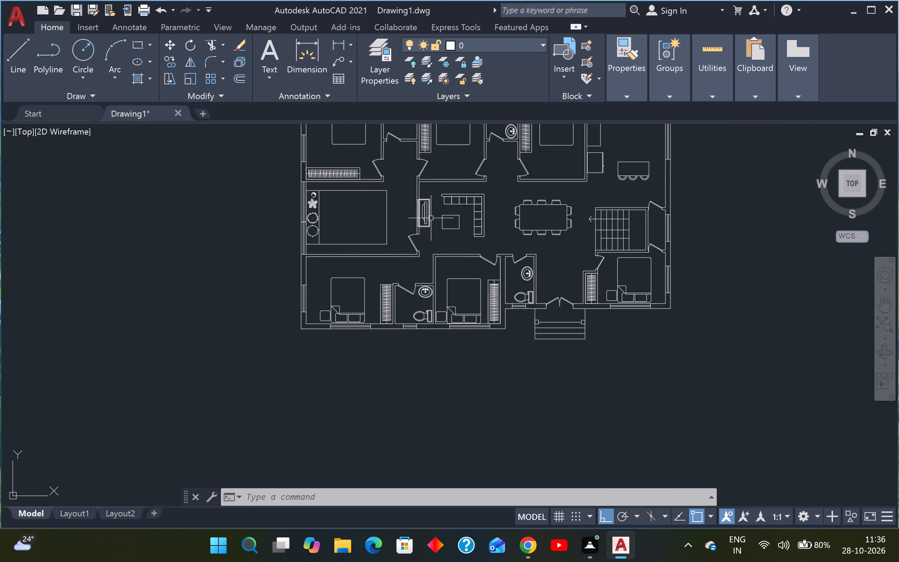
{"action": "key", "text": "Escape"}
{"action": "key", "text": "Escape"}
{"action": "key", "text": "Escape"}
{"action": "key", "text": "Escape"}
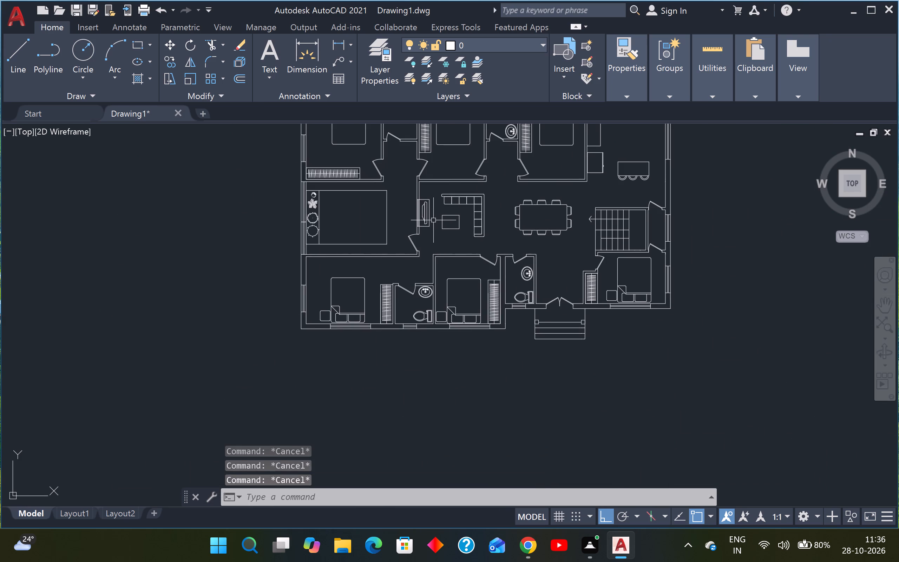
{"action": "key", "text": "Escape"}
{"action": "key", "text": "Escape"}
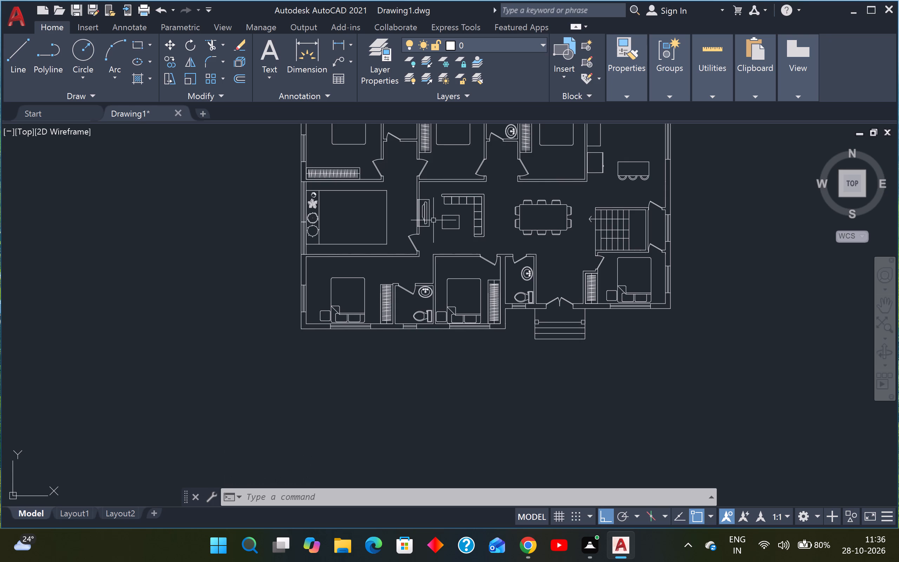
Fill the wall below the top-left bedroom with a SOLID hatch in black (0,0,0).
{"action": "scroll", "coordinate": [479, 221], "scroll_direction": "down", "scroll_amount": 1}
{"action": "middle_click_drag", "start_coordinate": [485, 218], "coordinate": [456, 236]}
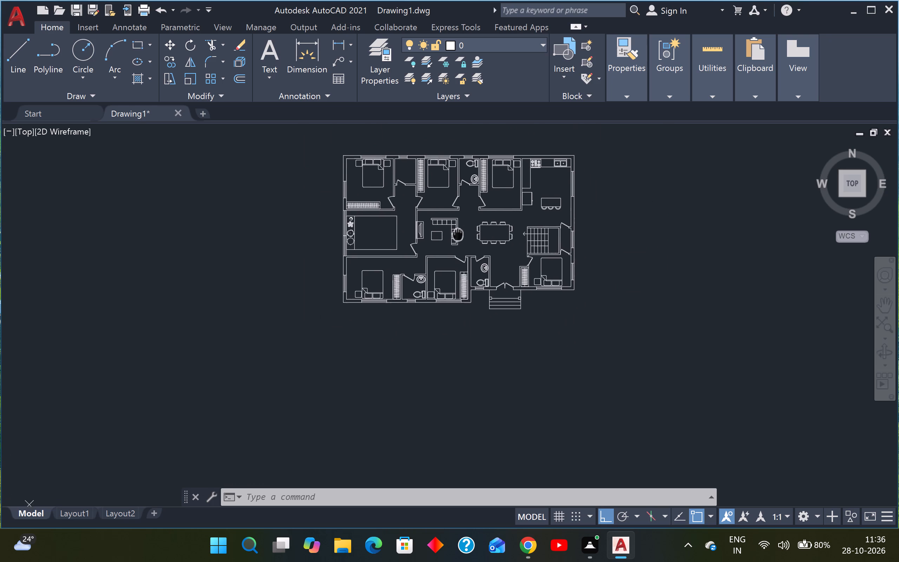
{"action": "middle_click_drag", "start_coordinate": [456, 236], "coordinate": [450, 247]}
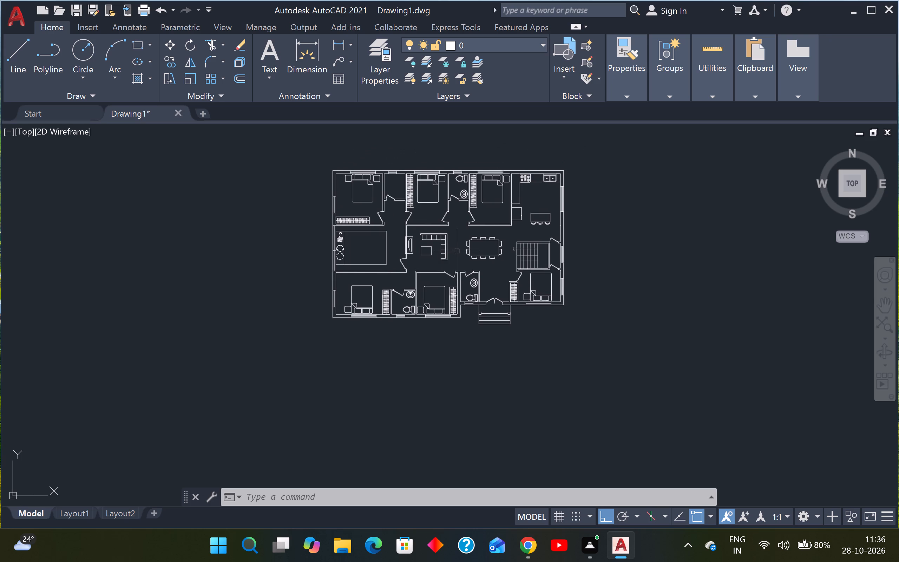
{"action": "key", "text": "Escape"}
{"action": "key", "text": "Escape"}
{"action": "key", "text": "h"}
{"action": "key", "text": "space"}
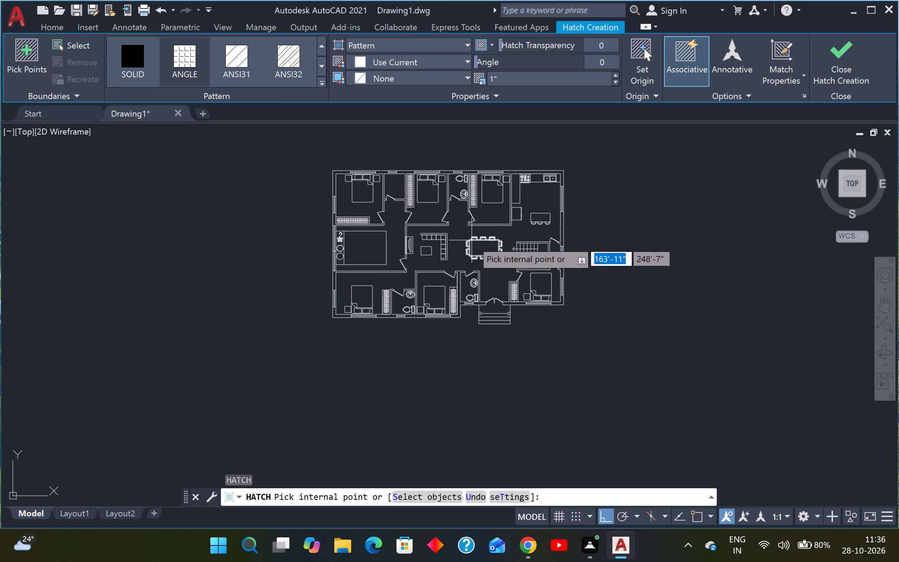
{"action": "left_click", "coordinate": [129, 60]}
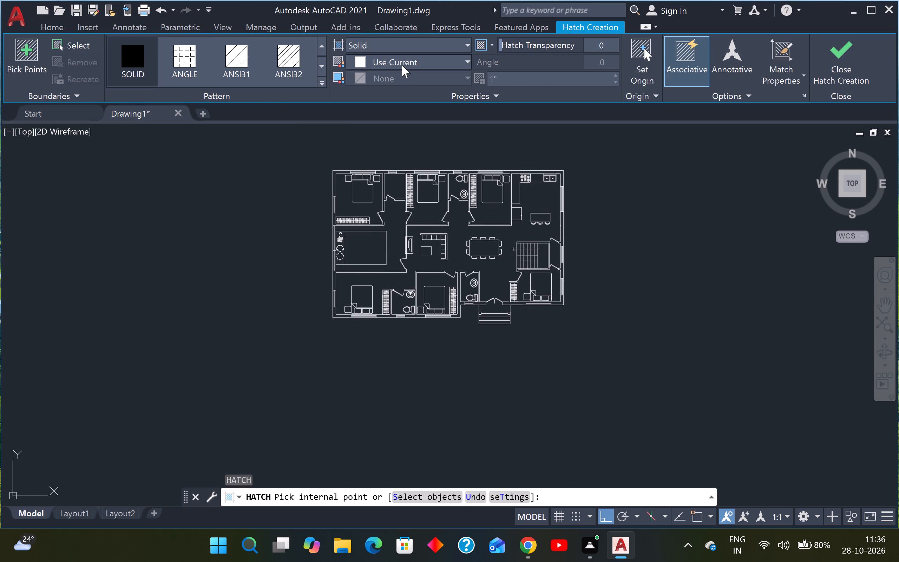
{"action": "left_click", "coordinate": [402, 65]}
{"action": "left_click", "coordinate": [360, 131]}
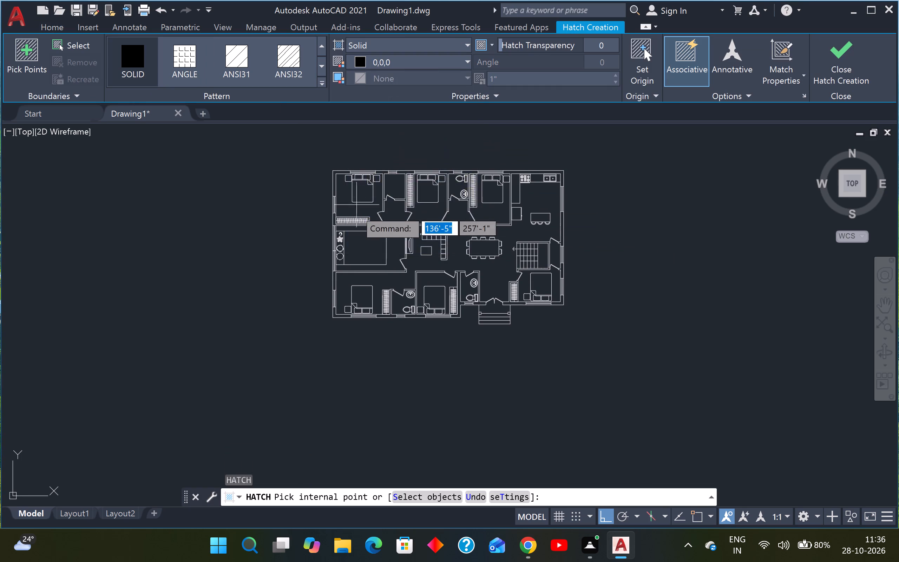
{"action": "scroll", "coordinate": [343, 241], "scroll_direction": "up", "scroll_amount": 3}
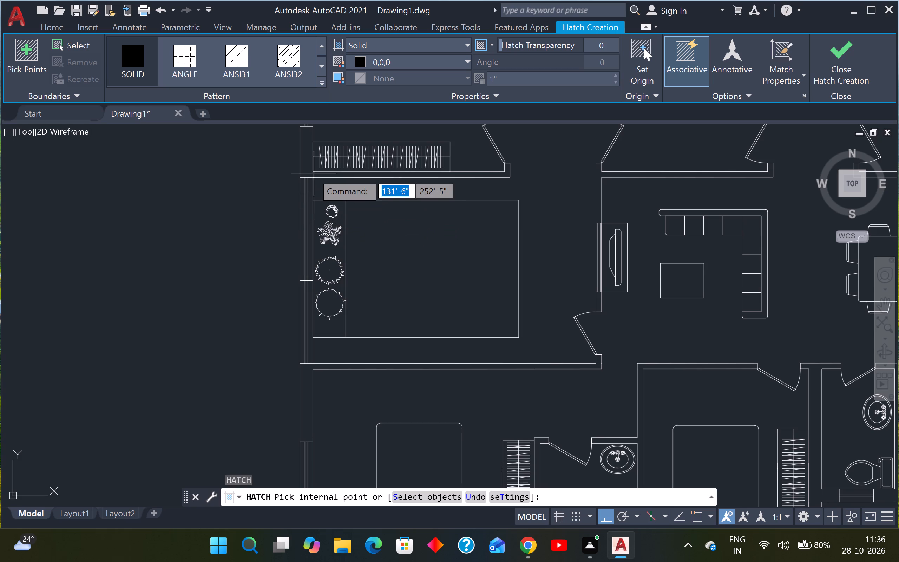
{"action": "left_click", "coordinate": [310, 172]}
{"action": "middle_click_drag", "start_coordinate": [310, 176], "coordinate": [275, 386]}
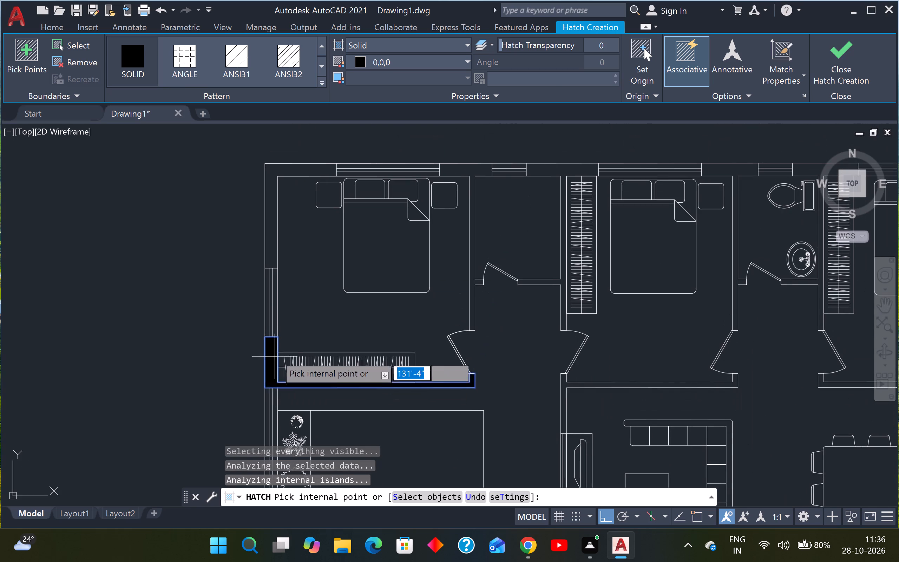
{"action": "key", "text": "Escape"}
Fill the wall sections from the top-left bedroom's outer corner along the top exterior wall to the bathroom window with the same solid black hatch.
{"action": "key", "text": "space"}
{"action": "left_click", "coordinate": [273, 248]}
{"action": "key", "text": "Escape"}
{"action": "key", "text": "space"}
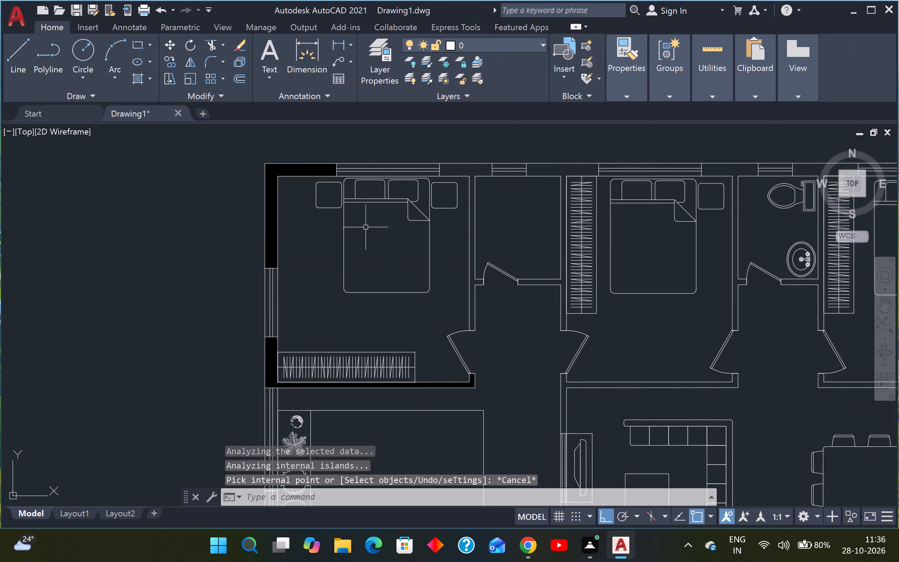
{"action": "left_click", "coordinate": [479, 171]}
{"action": "key", "text": "Escape"}
{"action": "key", "text": "space"}
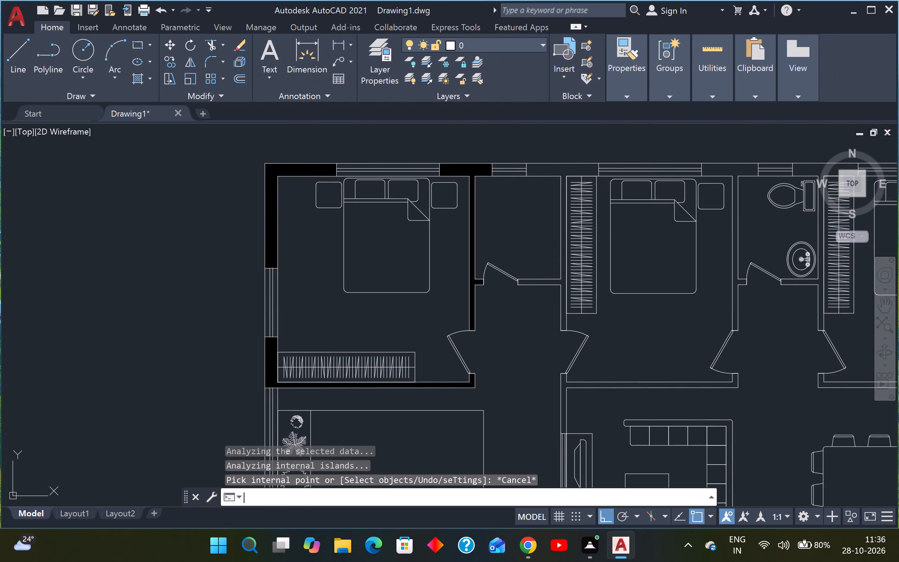
{"action": "left_click", "coordinate": [548, 168]}
{"action": "key", "text": "Escape"}
{"action": "key", "text": "space"}
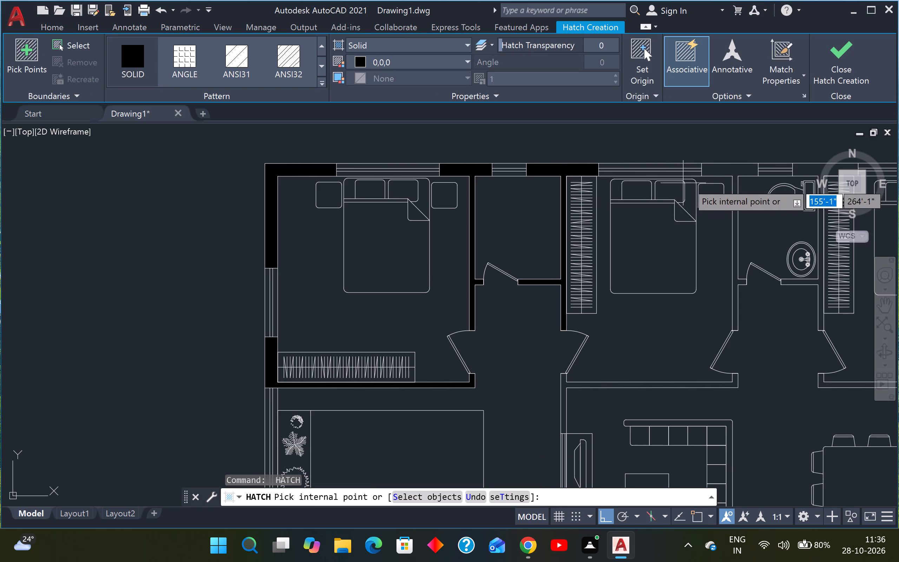
{"action": "left_click", "coordinate": [727, 169]}
{"action": "key", "text": "Escape"}
{"action": "middle_click_drag", "start_coordinate": [727, 168], "coordinate": [317, 204]}
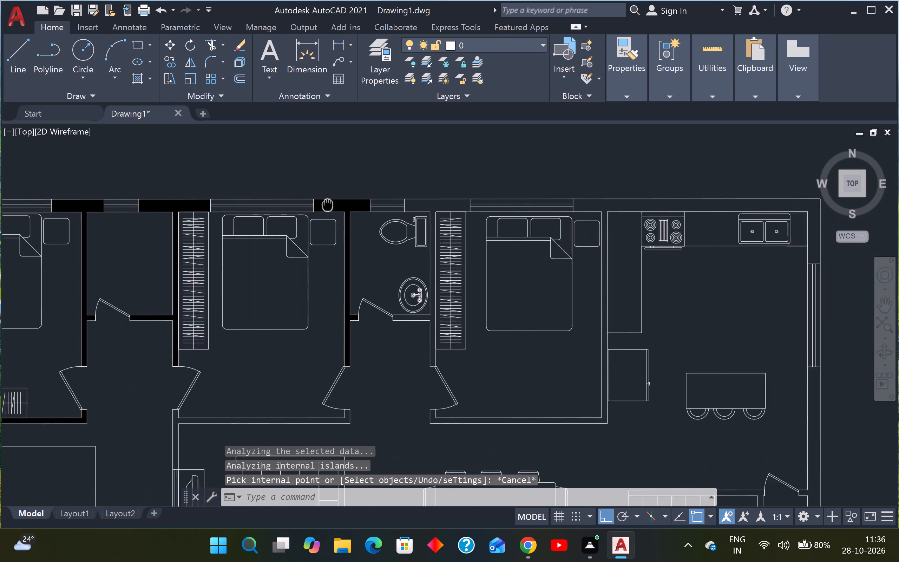
Fill the top exterior wall sections and connected partitions from the bathroom window to the kitchen's east window with solid black hatch.
{"action": "middle_click_drag", "start_coordinate": [317, 204], "coordinate": [314, 204]}
{"action": "key", "text": "Escape"}
{"action": "key", "text": "space"}
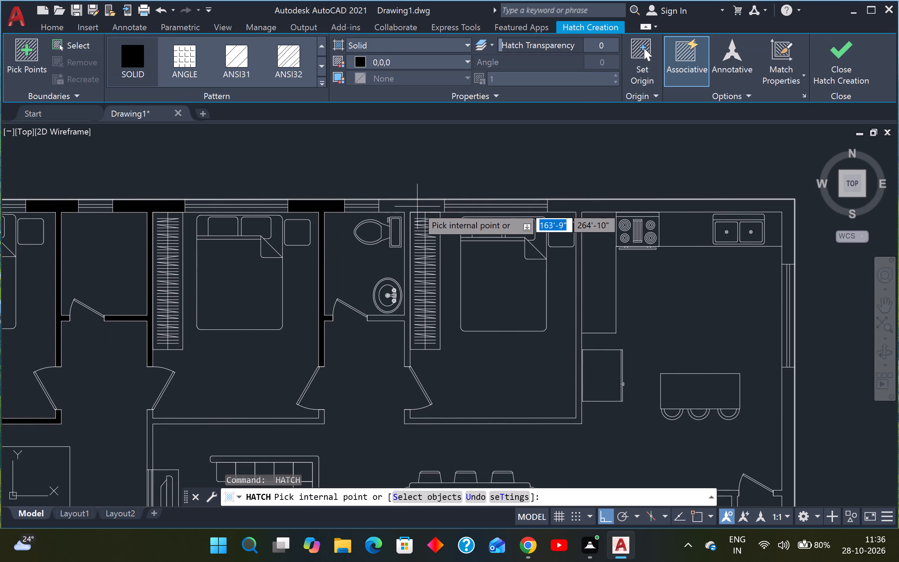
{"action": "left_click_drag", "start_coordinate": [417, 207], "coordinate": [417, 211]}
{"action": "key", "text": "Escape"}
{"action": "key", "text": "space"}
{"action": "left_click", "coordinate": [600, 205]}
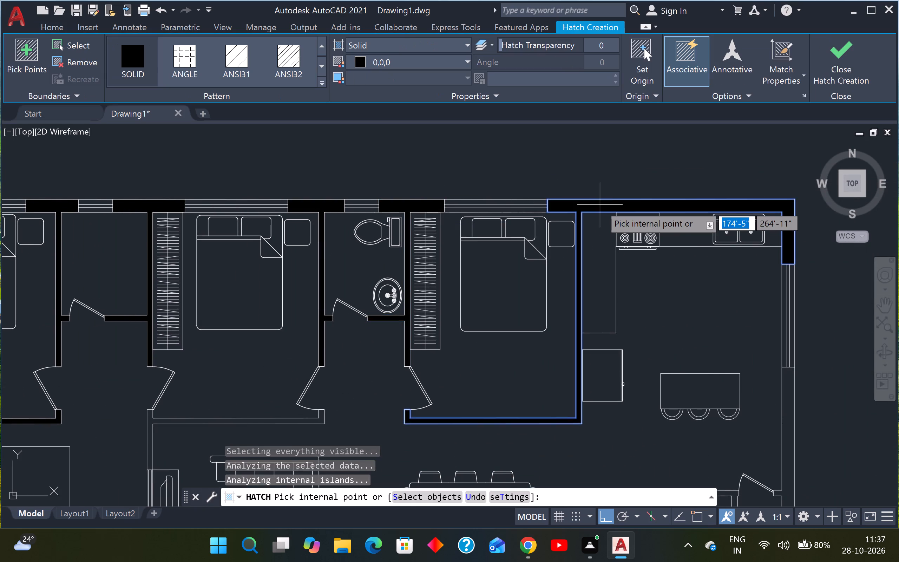
{"action": "middle_click_drag", "start_coordinate": [600, 204], "coordinate": [303, 197]}
{"action": "key", "text": "Escape"}
Fill the east exterior wall sections from below the kitchen window to the house's bottom-right corner with solid black hatch.
{"action": "key", "text": "space"}
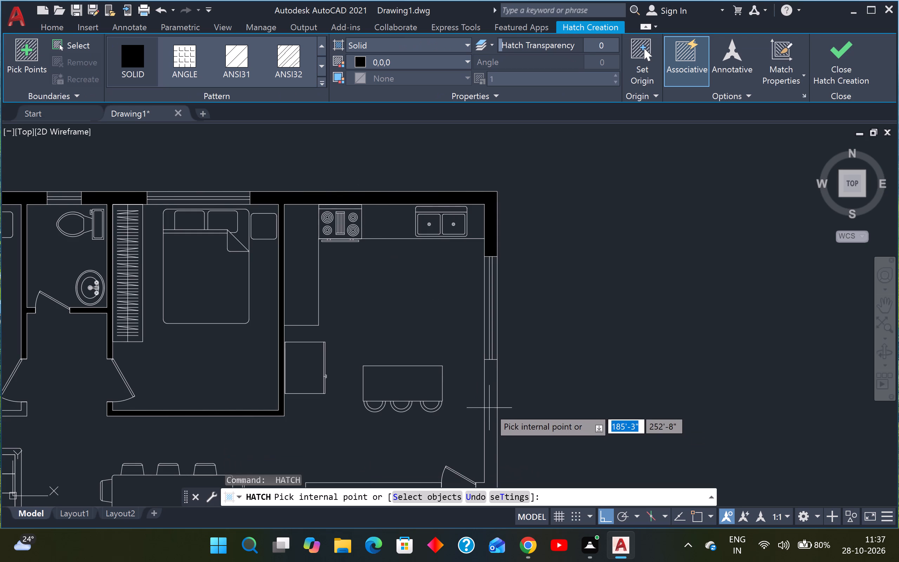
{"action": "left_click", "coordinate": [489, 408]}
{"action": "scroll", "coordinate": [493, 385], "scroll_direction": "down", "scroll_amount": 3}
{"action": "scroll", "coordinate": [492, 418], "scroll_direction": "up", "scroll_amount": 2}
{"action": "middle_click_drag", "start_coordinate": [520, 411], "coordinate": [542, 354]}
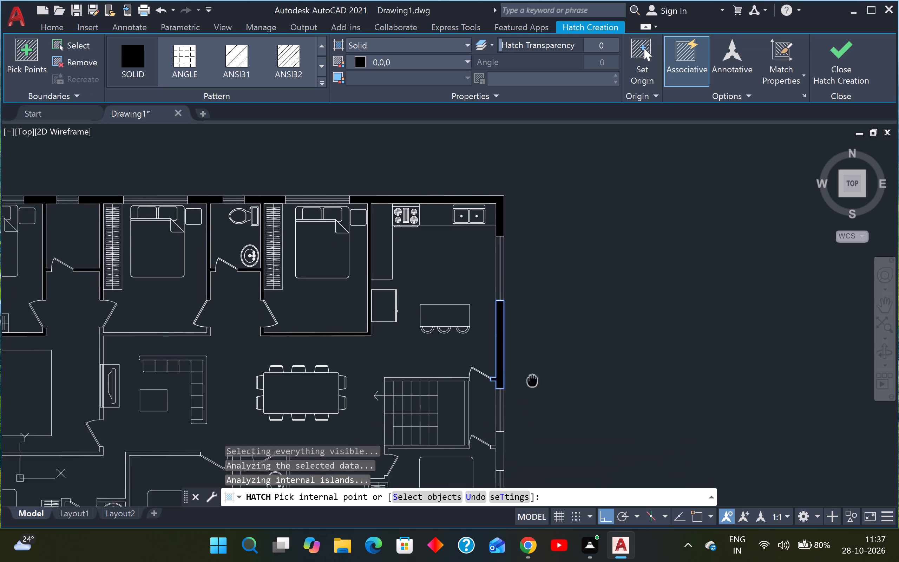
{"action": "middle_click_drag", "start_coordinate": [542, 354], "coordinate": [580, 234]}
{"action": "key", "text": "Escape"}
{"action": "key", "text": "space"}
{"action": "left_click", "coordinate": [552, 300]}
{"action": "key", "text": "Escape"}
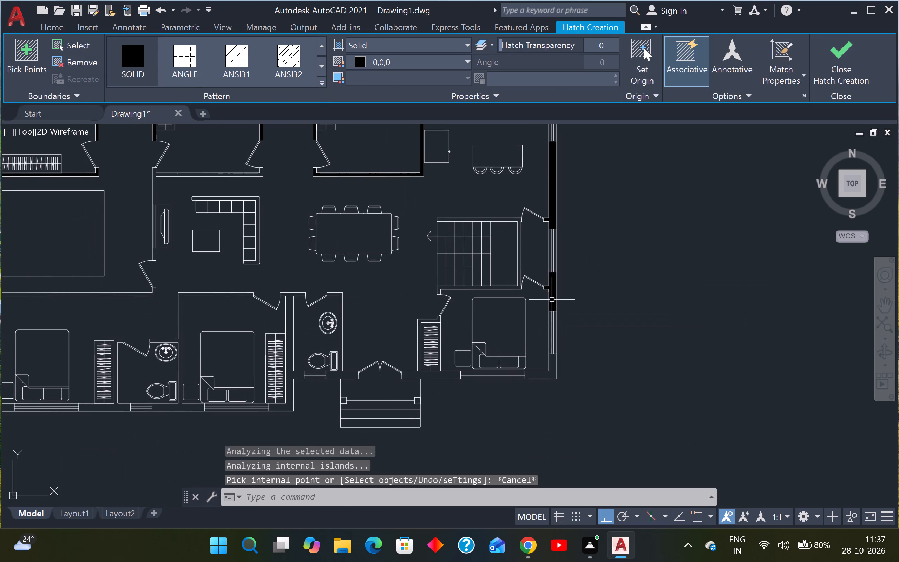
{"action": "key", "text": "space"}
{"action": "left_click", "coordinate": [554, 378]}
{"action": "key", "text": "Escape"}
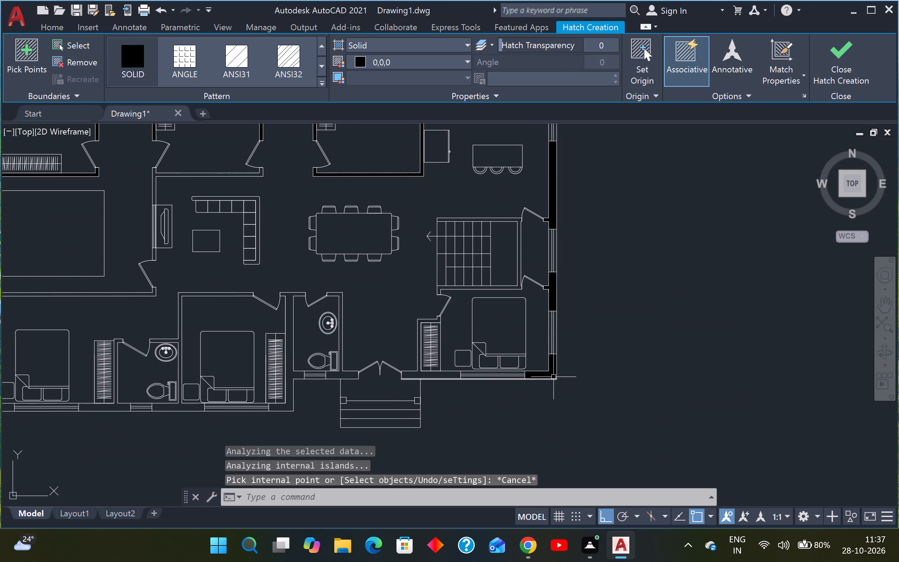
Fill the lower walls from the bottom-right bedroom window, past the entrance and toilet, to the bottom-left bathroom's window with solid black hatch.
{"action": "key", "text": "space"}
{"action": "left_click", "coordinate": [444, 373]}
{"action": "key", "text": "Escape"}
{"action": "key", "text": "space"}
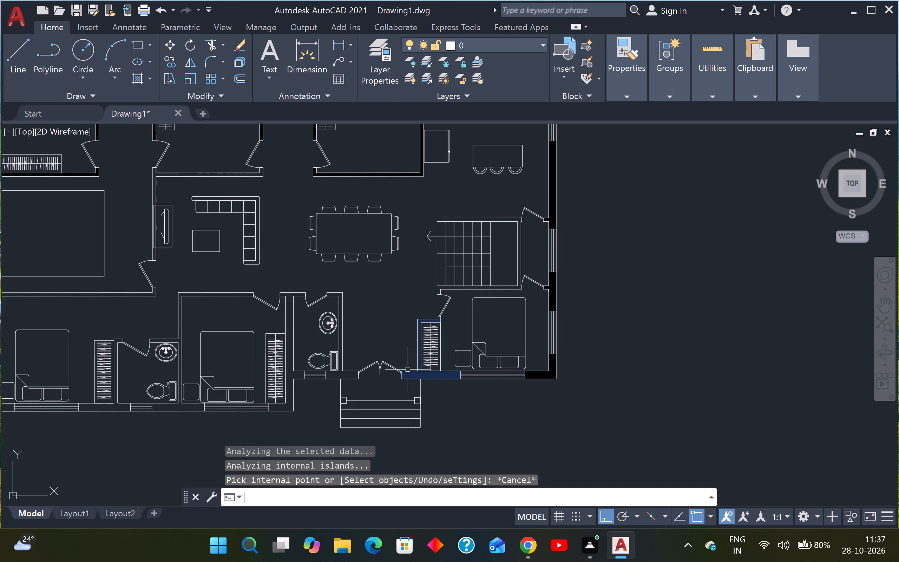
{"action": "left_click", "coordinate": [344, 375]}
{"action": "key", "text": "Escape"}
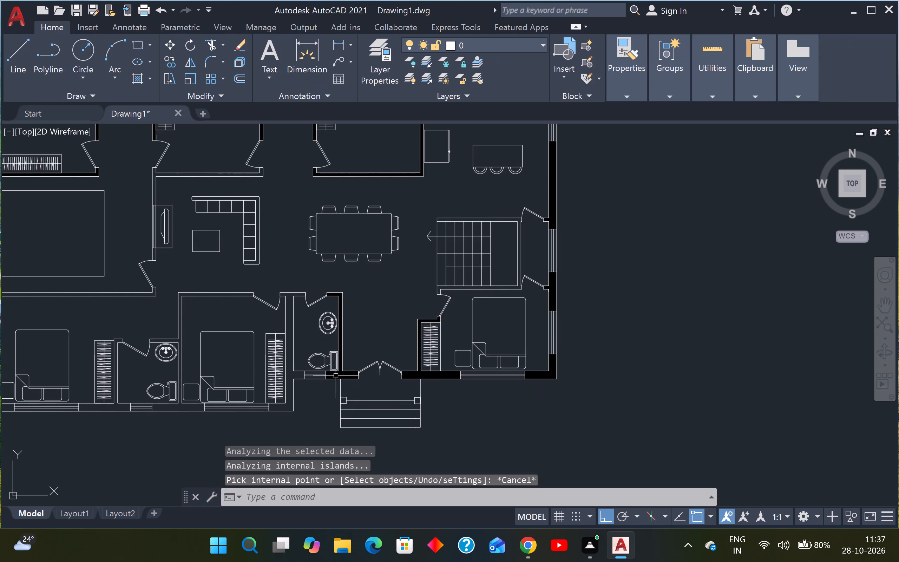
{"action": "key", "text": "space"}
{"action": "left_click", "coordinate": [297, 375]}
{"action": "key", "text": "Escape"}
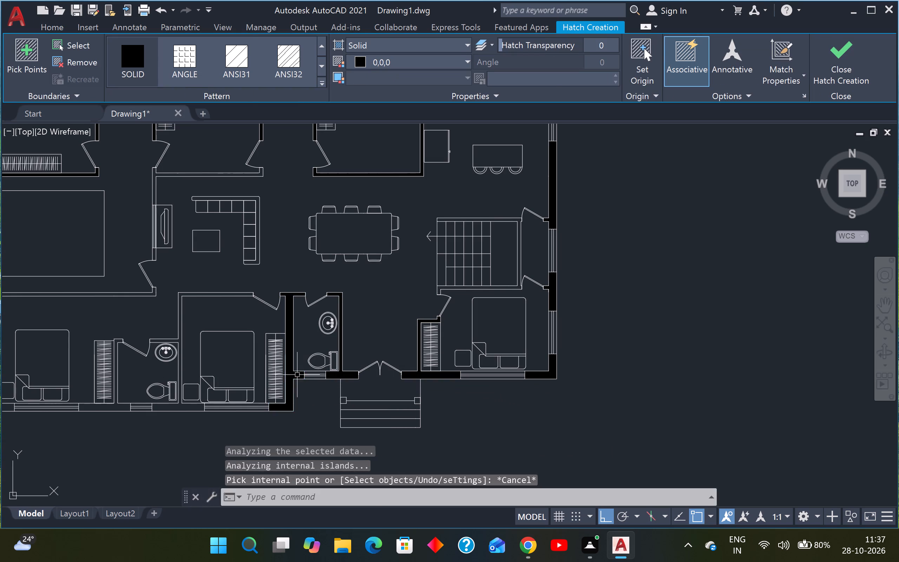
{"action": "key", "text": "space"}
{"action": "left_click", "coordinate": [188, 407]}
{"action": "key", "text": "Escape"}
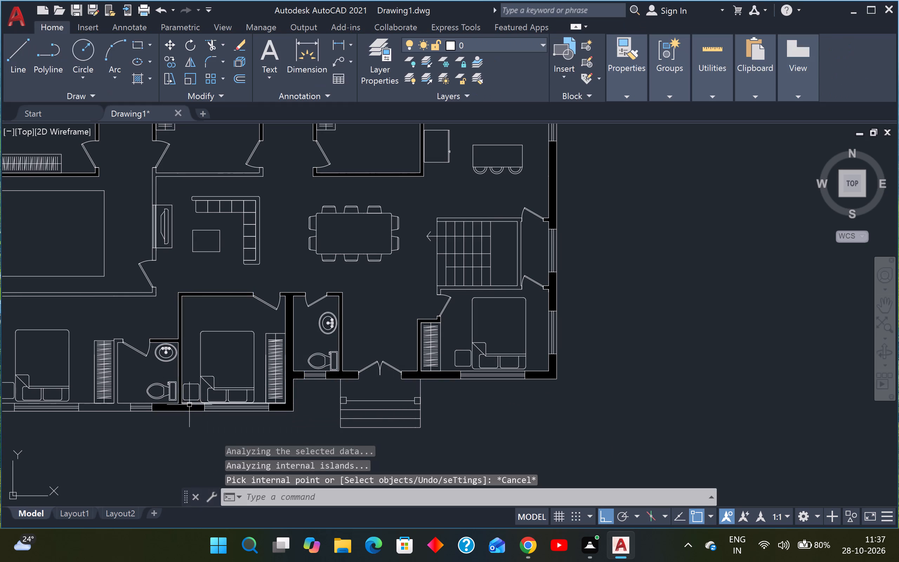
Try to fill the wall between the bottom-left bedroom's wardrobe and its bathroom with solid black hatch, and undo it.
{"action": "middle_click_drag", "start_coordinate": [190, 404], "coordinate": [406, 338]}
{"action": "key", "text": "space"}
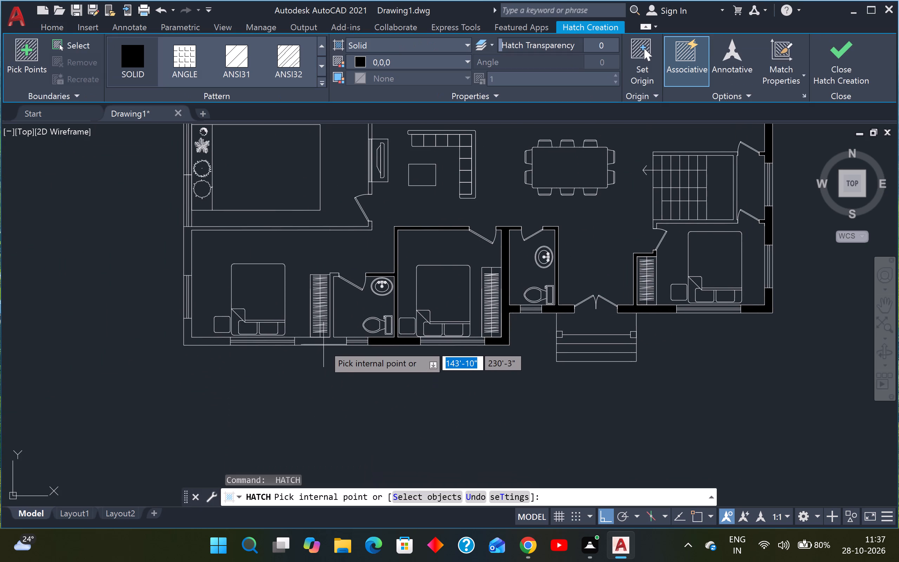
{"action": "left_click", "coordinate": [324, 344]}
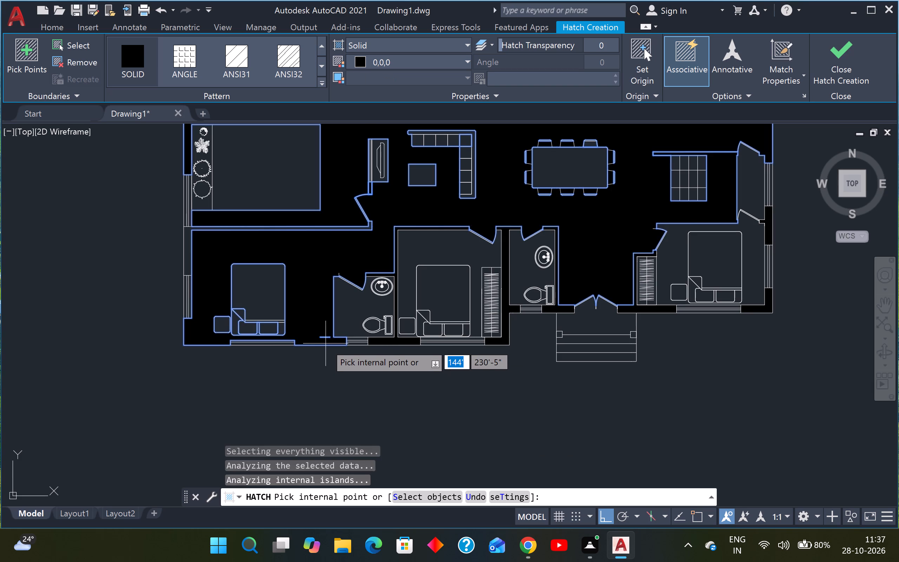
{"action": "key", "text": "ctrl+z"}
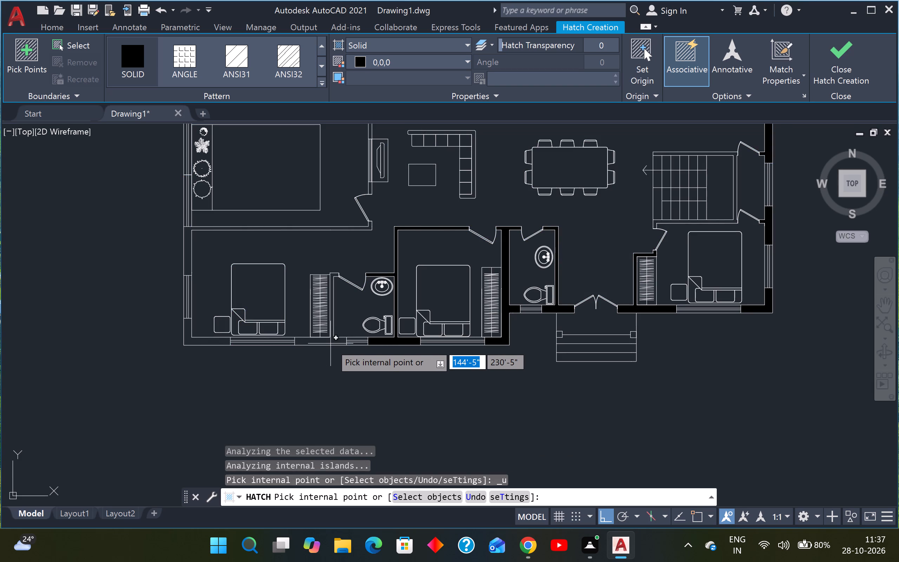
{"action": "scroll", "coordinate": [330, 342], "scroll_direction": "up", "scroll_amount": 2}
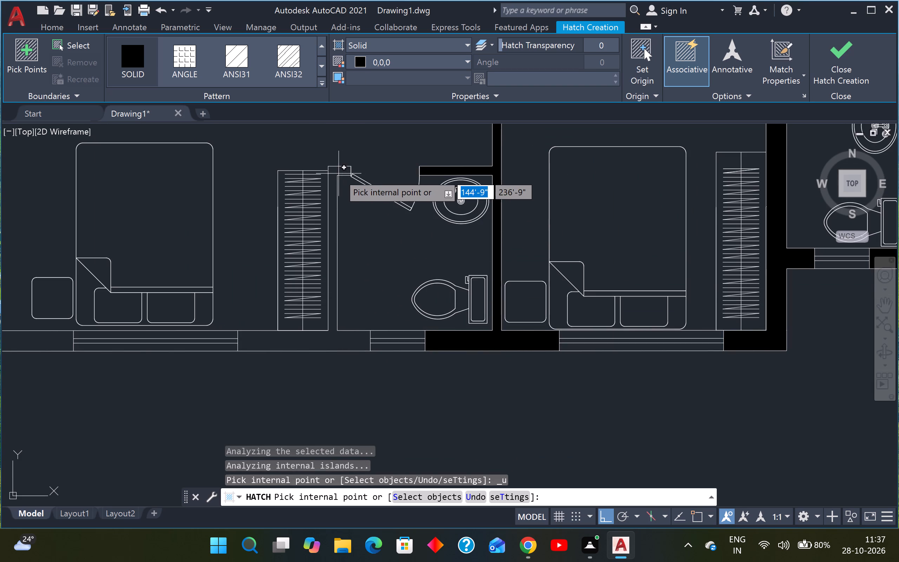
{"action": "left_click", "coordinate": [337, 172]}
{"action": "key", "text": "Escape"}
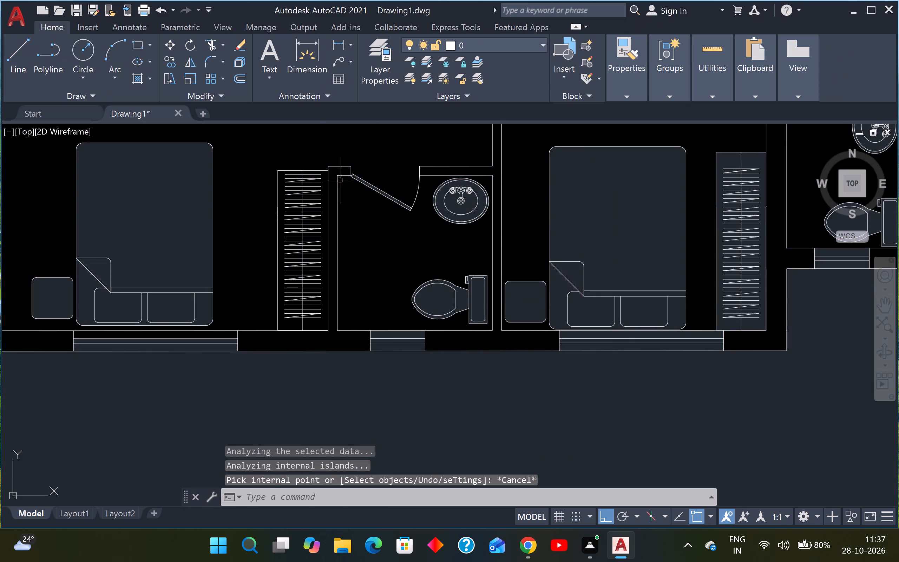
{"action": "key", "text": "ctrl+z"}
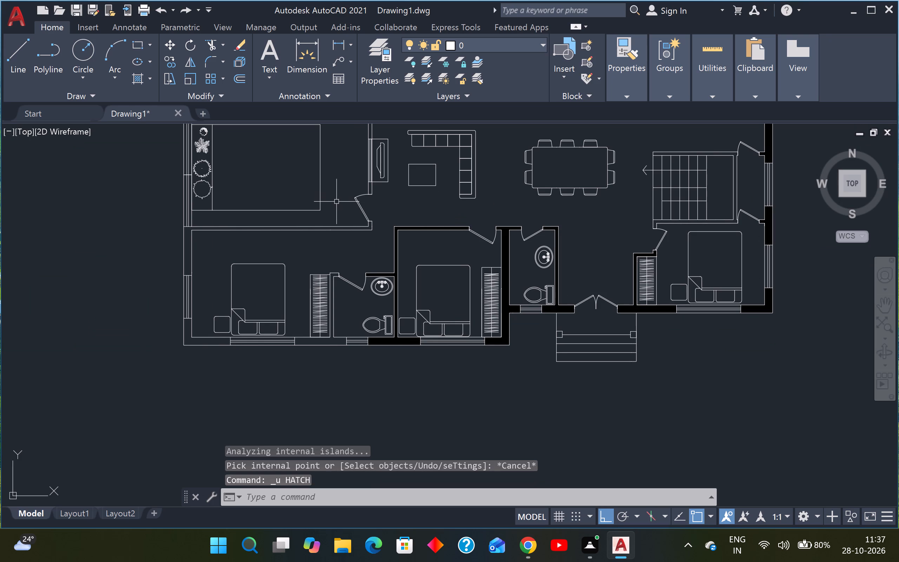
Fill the bottom-left bedroom's upper wall with its adjoining west wall section, and the bottom-left exterior corner, with solid black hatch.
{"action": "key", "text": "h"}
{"action": "key", "text": "space"}
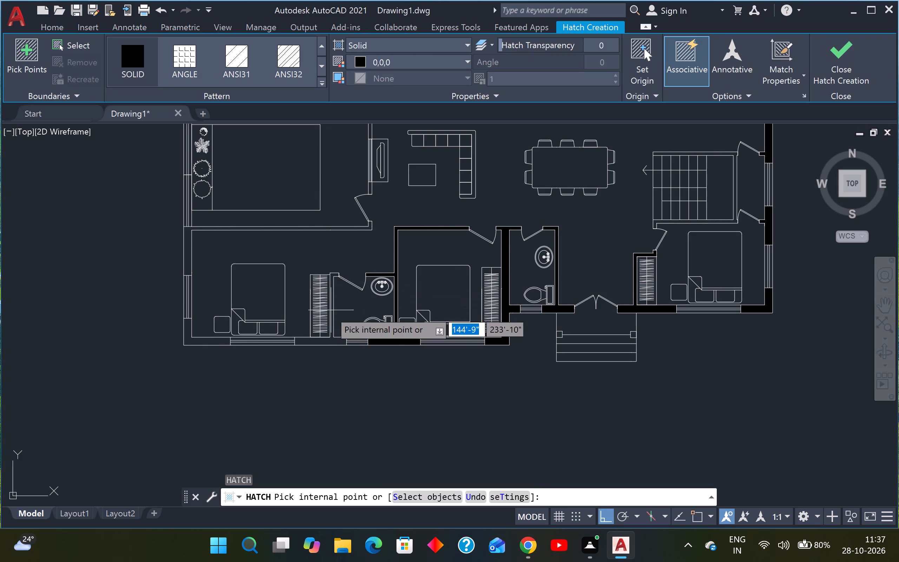
{"action": "scroll", "coordinate": [300, 317], "scroll_direction": "down", "scroll_amount": 1}
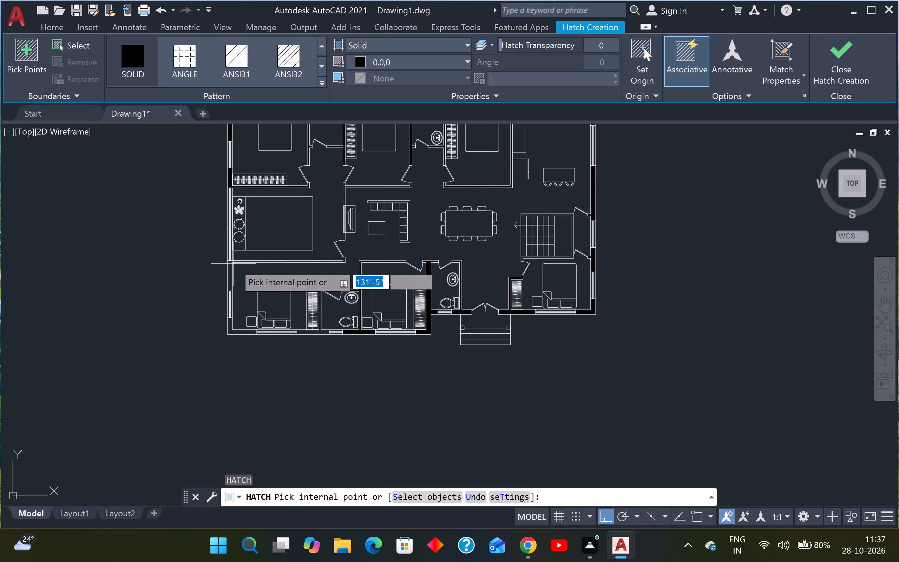
{"action": "scroll", "coordinate": [235, 260], "scroll_direction": "up", "scroll_amount": 1}
{"action": "left_click", "coordinate": [226, 275]}
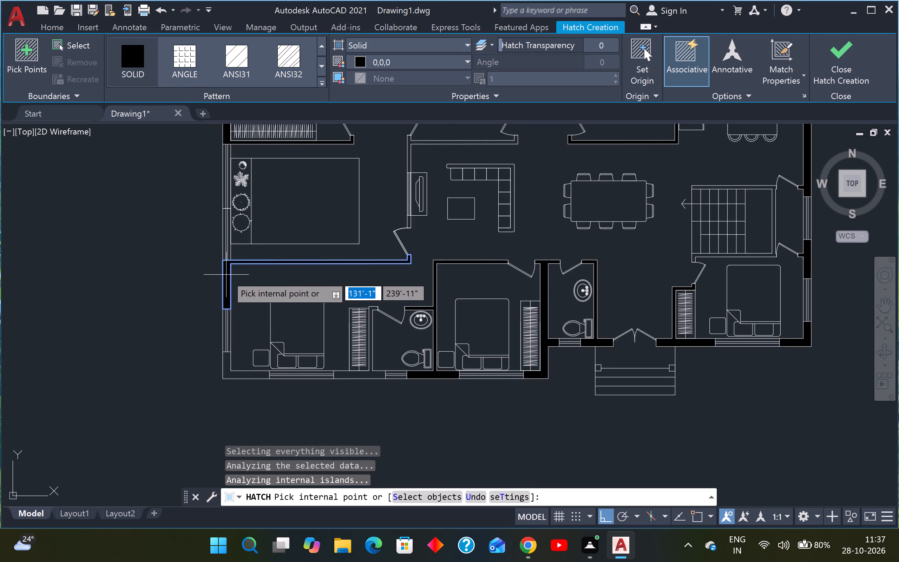
{"action": "key", "text": "Escape"}
{"action": "key", "text": "space"}
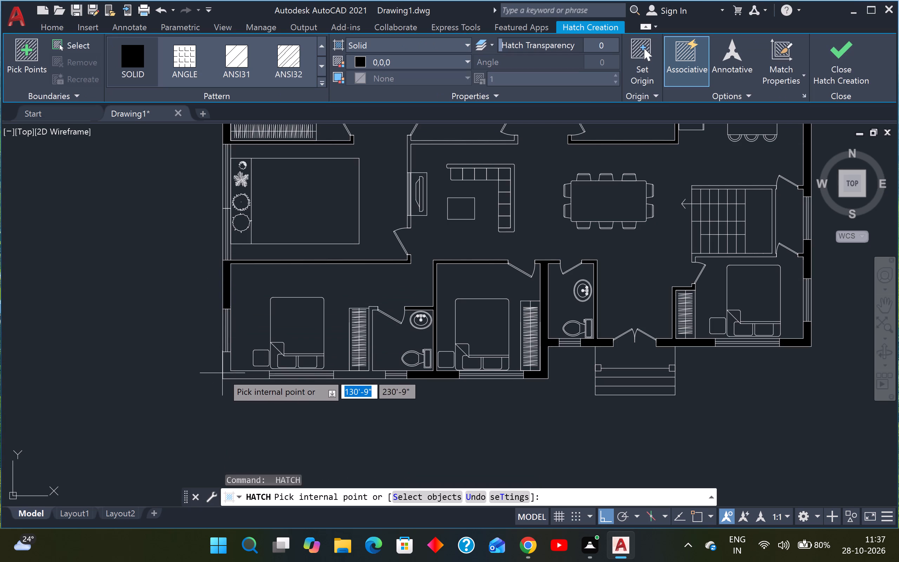
{"action": "left_click", "coordinate": [225, 372]}
{"action": "key", "text": "Escape"}
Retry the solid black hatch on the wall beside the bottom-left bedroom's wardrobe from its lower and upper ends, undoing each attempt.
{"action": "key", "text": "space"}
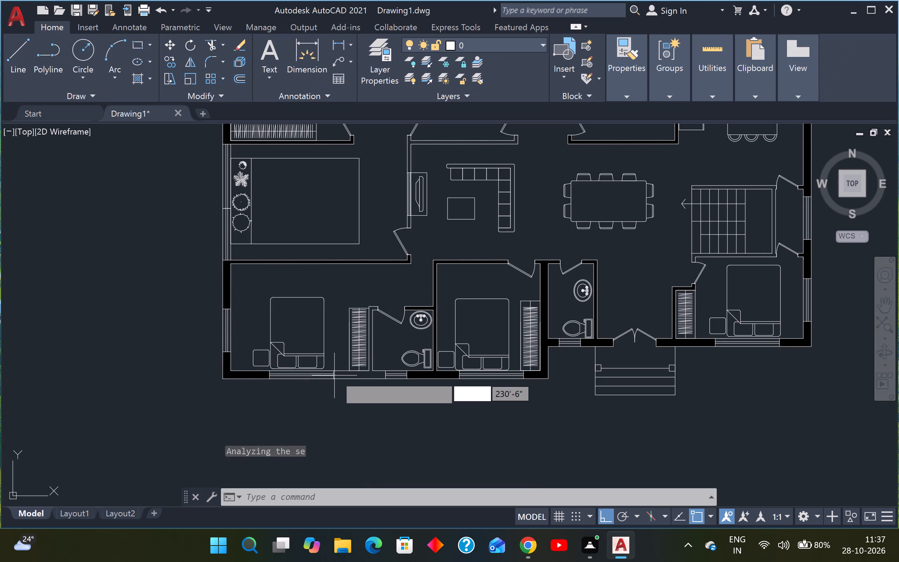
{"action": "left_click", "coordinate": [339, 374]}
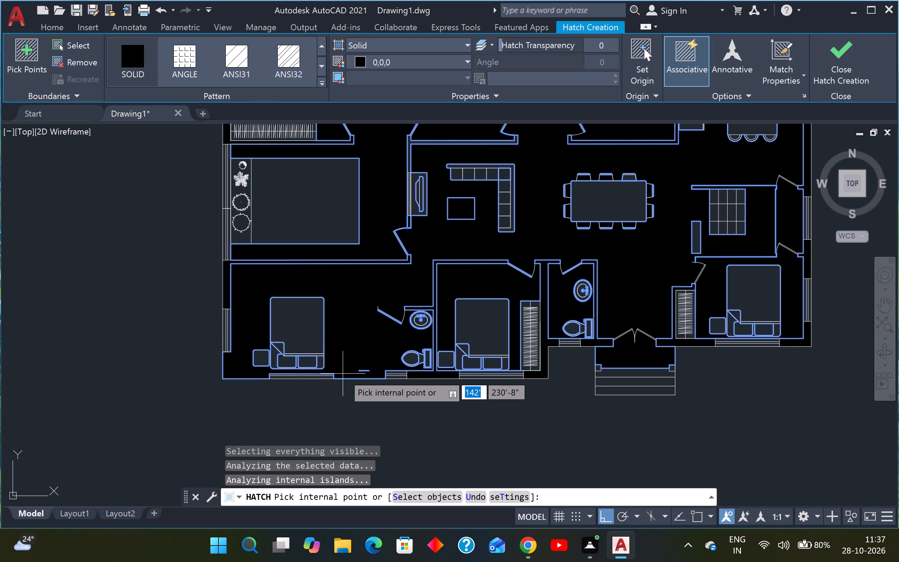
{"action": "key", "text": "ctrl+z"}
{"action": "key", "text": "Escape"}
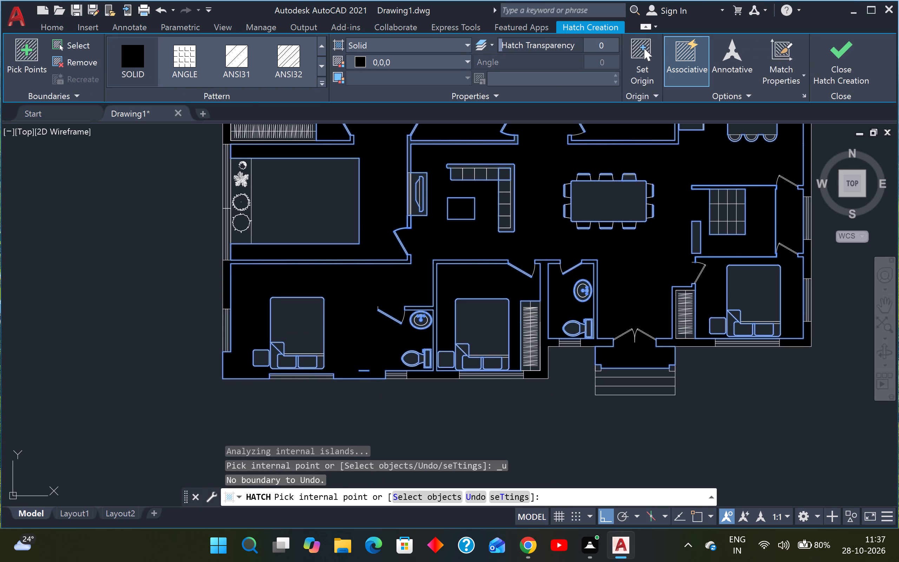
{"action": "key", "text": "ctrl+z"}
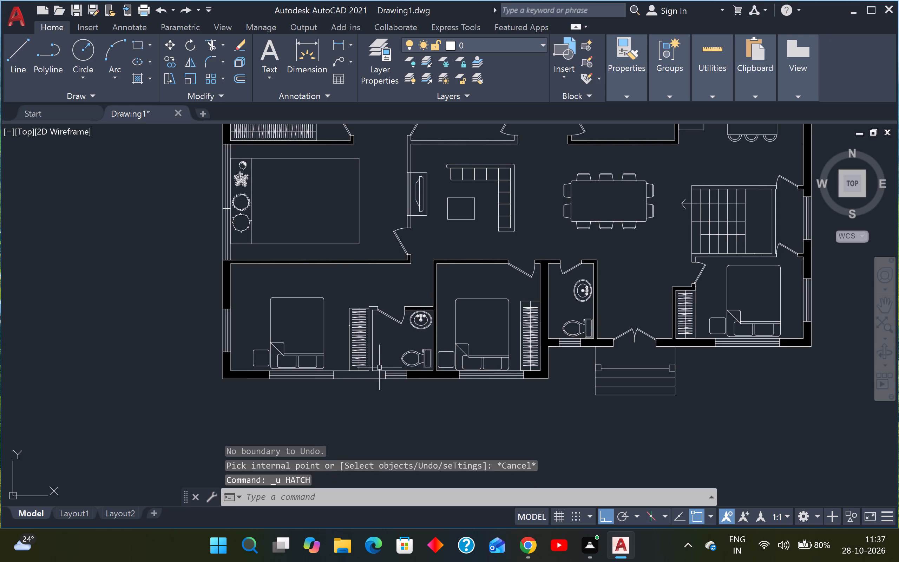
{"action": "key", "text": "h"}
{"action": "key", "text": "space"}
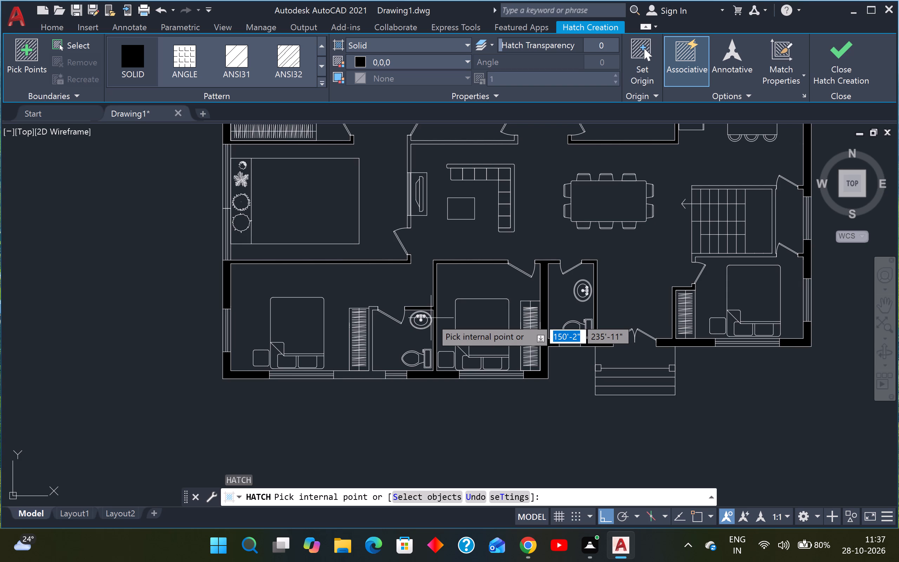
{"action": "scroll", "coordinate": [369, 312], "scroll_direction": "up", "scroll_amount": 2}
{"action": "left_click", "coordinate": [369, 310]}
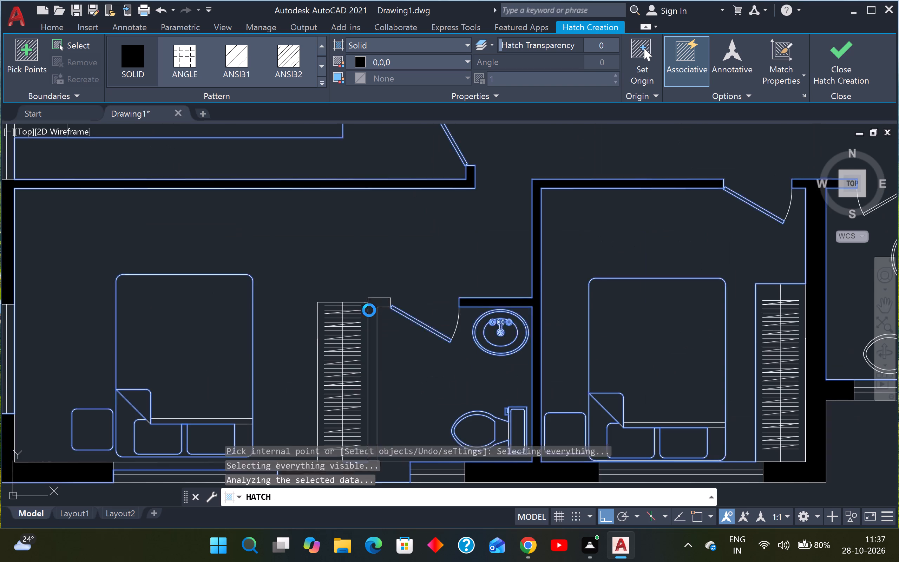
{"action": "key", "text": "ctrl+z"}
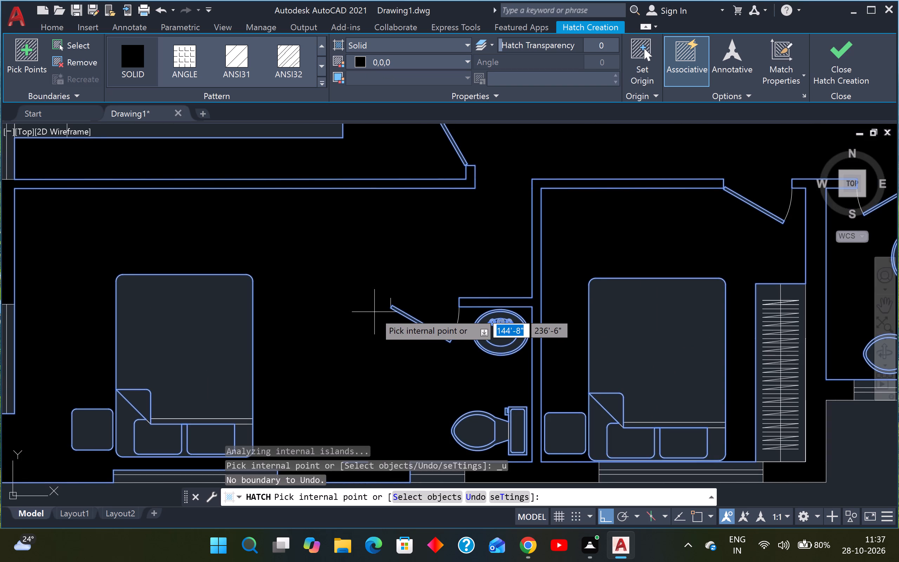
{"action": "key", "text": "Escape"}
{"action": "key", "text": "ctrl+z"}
Fill the wall below the top middle bedroom and the wall sections above and below the TV unit with solid black hatch.
{"action": "scroll", "coordinate": [384, 314], "scroll_direction": "down", "scroll_amount": 1}
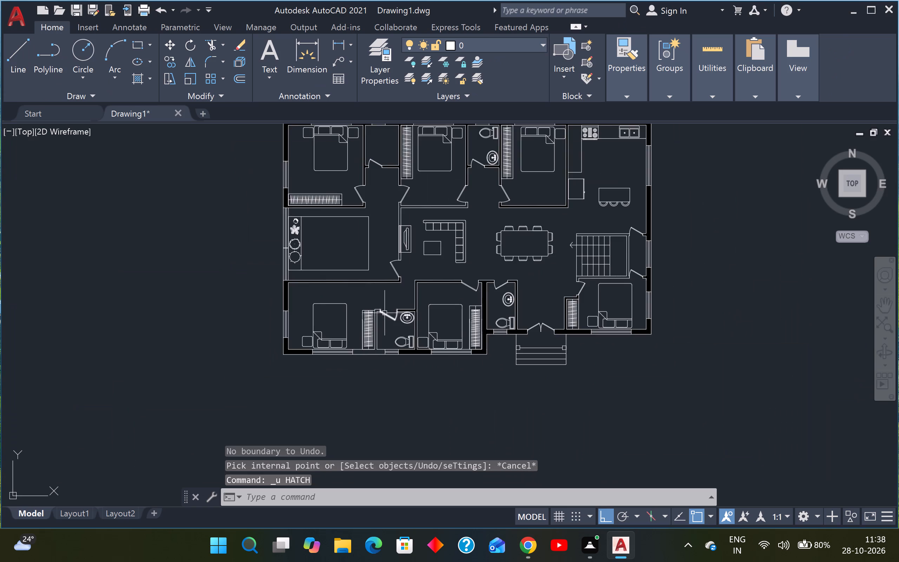
{"action": "scroll", "coordinate": [385, 312], "scroll_direction": "down", "scroll_amount": 2}
{"action": "middle_click_drag", "start_coordinate": [386, 311], "coordinate": [358, 354]}
{"action": "scroll", "coordinate": [393, 311], "scroll_direction": "up", "scroll_amount": 3}
{"action": "key", "text": "Escape"}
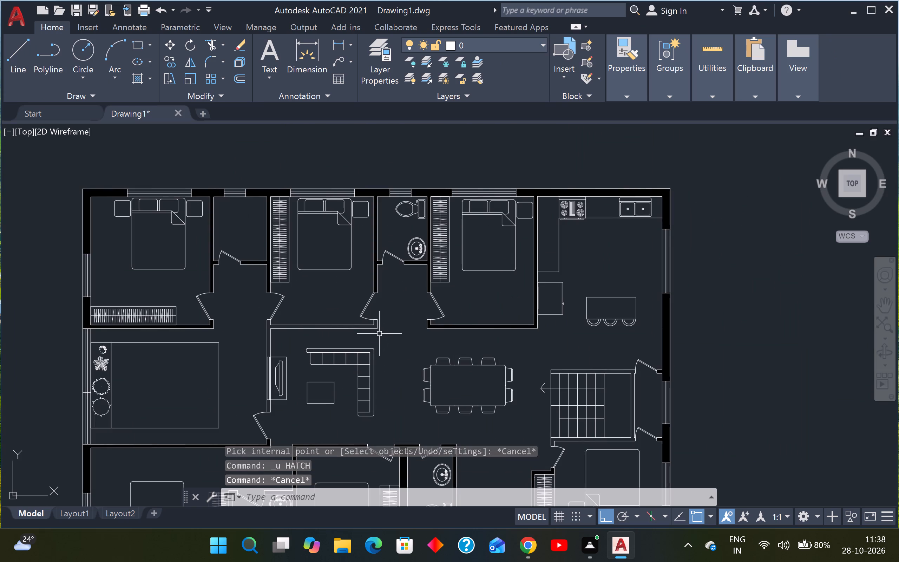
{"action": "key", "text": "Escape"}
{"action": "key", "text": "h"}
{"action": "key", "text": "space"}
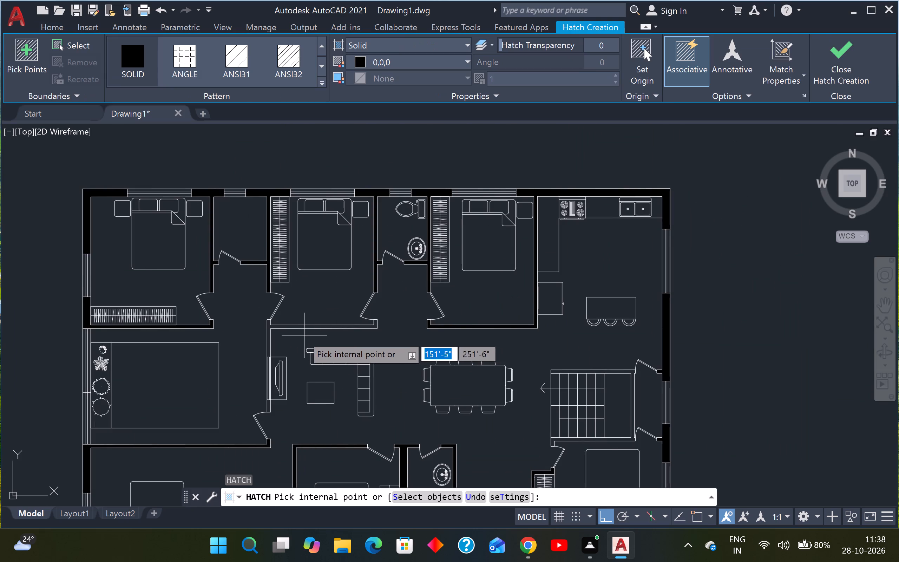
{"action": "scroll", "coordinate": [301, 335], "scroll_direction": "up", "scroll_amount": 2}
{"action": "left_click", "coordinate": [223, 318]}
{"action": "key", "text": "Escape"}
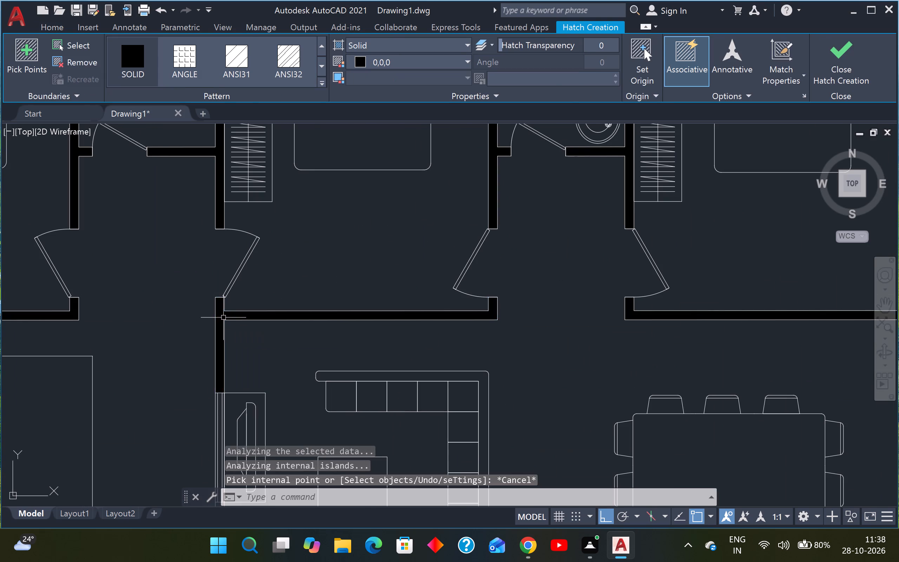
{"action": "scroll", "coordinate": [229, 318], "scroll_direction": "down", "scroll_amount": 3}
{"action": "key", "text": "space"}
{"action": "scroll", "coordinate": [229, 363], "scroll_direction": "up", "scroll_amount": 3}
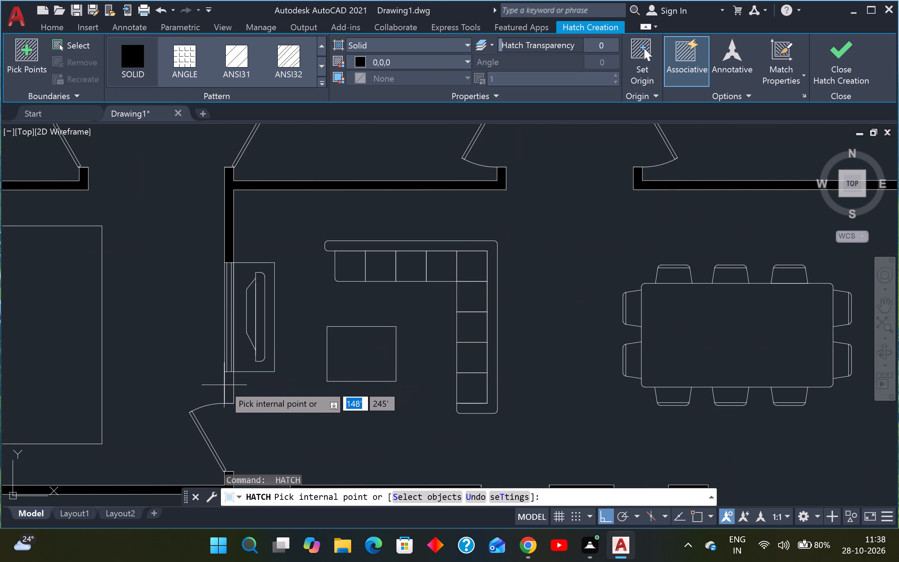
{"action": "left_click", "coordinate": [228, 385]}
{"action": "key", "text": "Escape"}
Fill the wall around the staircase, including the section above the bottom-right bedroom, with solid black hatch.
{"action": "scroll", "coordinate": [257, 367], "scroll_direction": "down", "scroll_amount": 3}
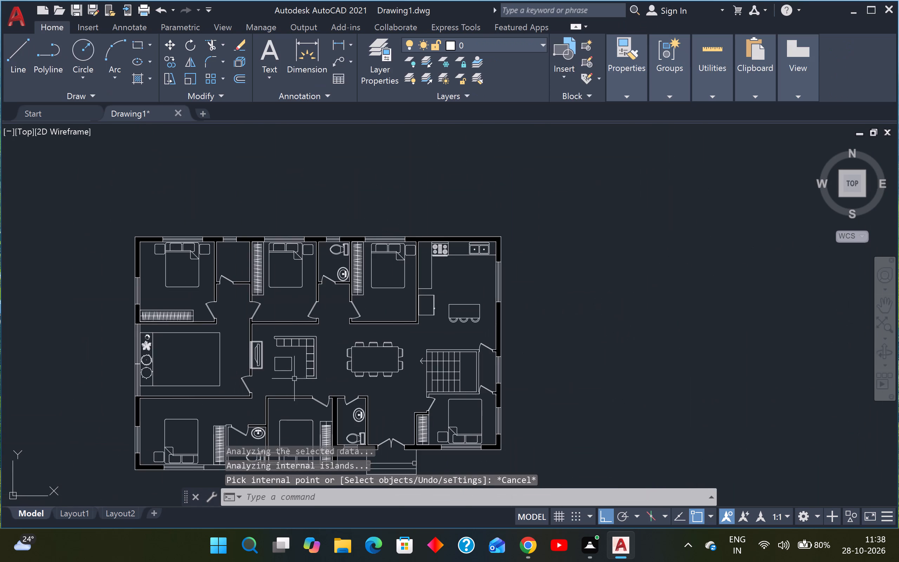
{"action": "scroll", "coordinate": [375, 406], "scroll_direction": "up", "scroll_amount": 3}
{"action": "scroll", "coordinate": [451, 370], "scroll_direction": "down", "scroll_amount": 3}
{"action": "scroll", "coordinate": [516, 373], "scroll_direction": "up", "scroll_amount": 2}
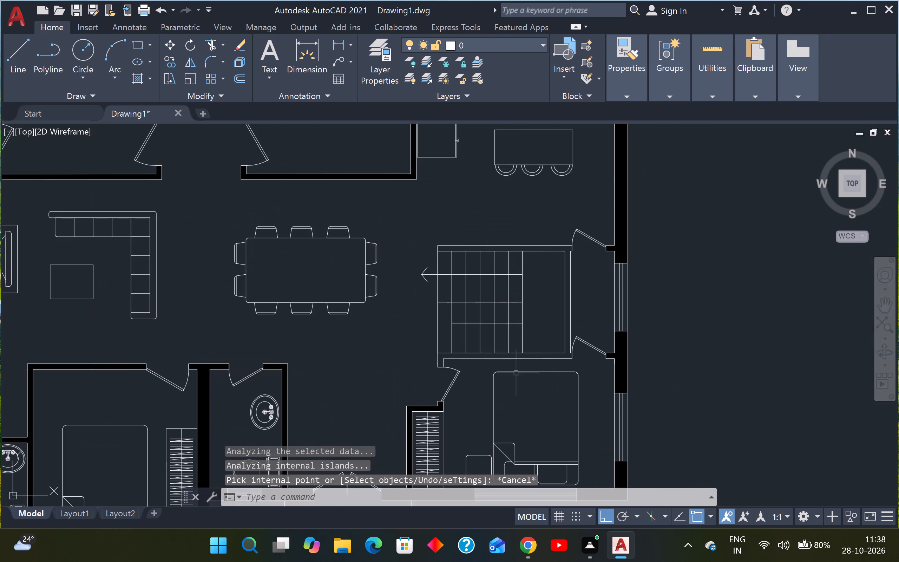
{"action": "key", "text": "space"}
{"action": "scroll", "coordinate": [511, 364], "scroll_direction": "up", "scroll_amount": 3}
{"action": "left_click", "coordinate": [518, 343]}
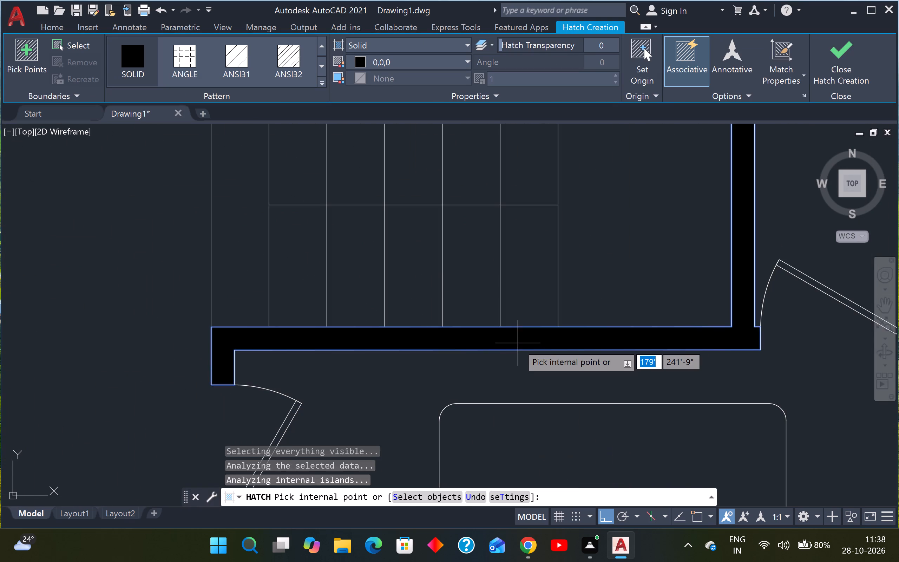
Finish the solid black hatch fill of the wall around the staircase.
{"action": "scroll", "coordinate": [518, 343], "scroll_direction": "down", "scroll_amount": 4}
{"action": "key", "text": "Escape"}
{"action": "scroll", "coordinate": [519, 299], "scroll_direction": "down", "scroll_amount": 2}
{"action": "scroll", "coordinate": [518, 220], "scroll_direction": "up", "scroll_amount": 2}
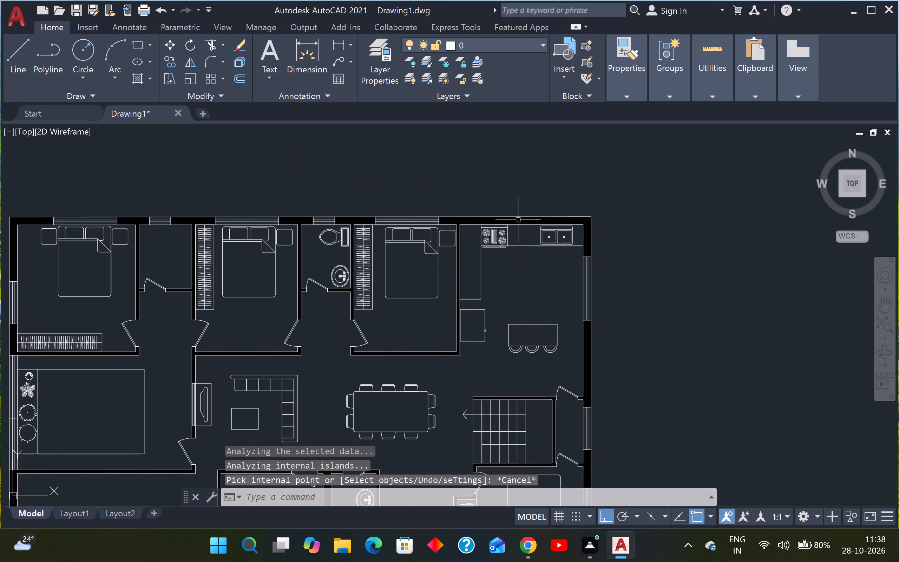
{"action": "scroll", "coordinate": [520, 227], "scroll_direction": "down", "scroll_amount": 2}
{"action": "scroll", "coordinate": [485, 309], "scroll_direction": "up", "scroll_amount": 1}
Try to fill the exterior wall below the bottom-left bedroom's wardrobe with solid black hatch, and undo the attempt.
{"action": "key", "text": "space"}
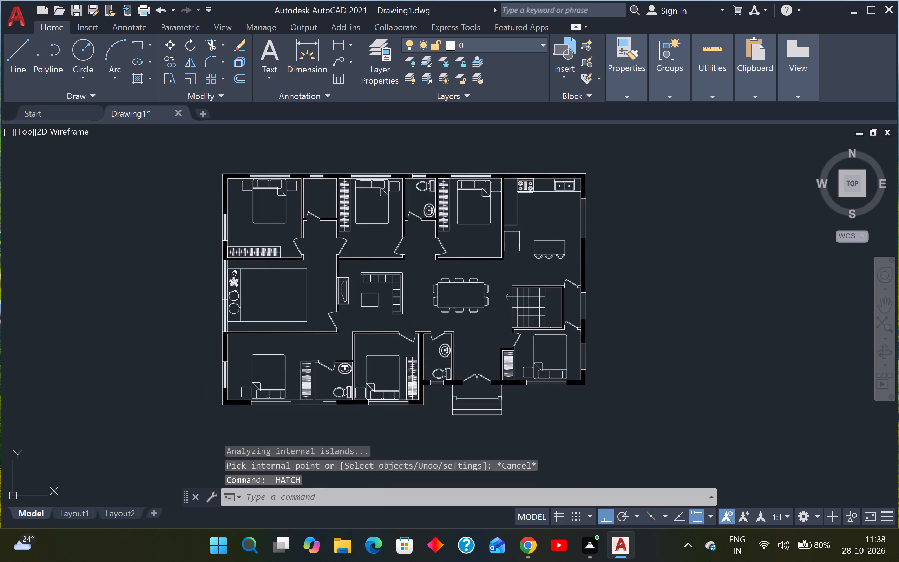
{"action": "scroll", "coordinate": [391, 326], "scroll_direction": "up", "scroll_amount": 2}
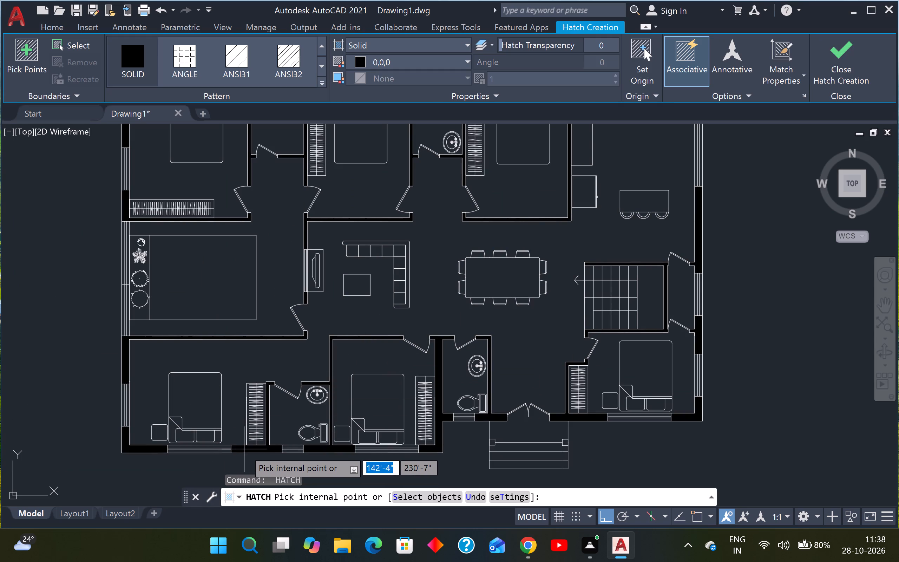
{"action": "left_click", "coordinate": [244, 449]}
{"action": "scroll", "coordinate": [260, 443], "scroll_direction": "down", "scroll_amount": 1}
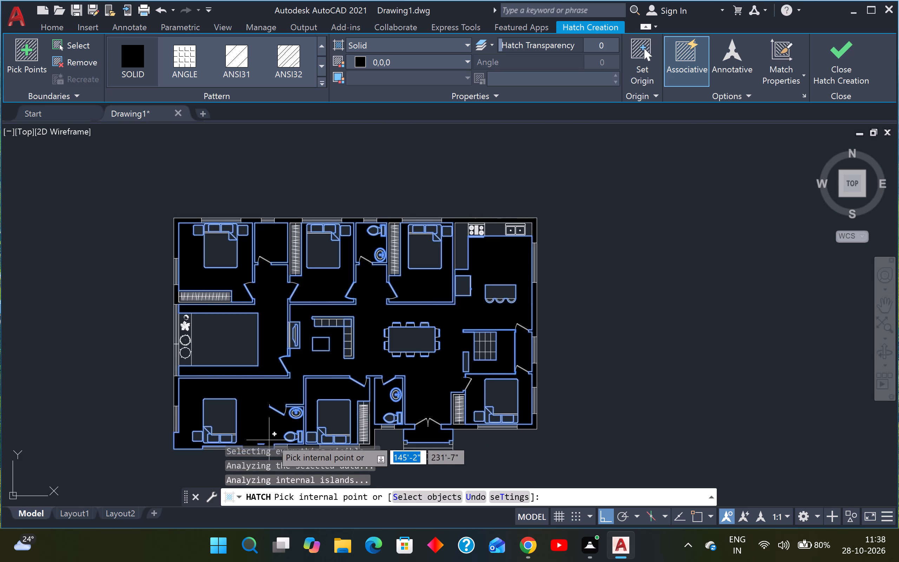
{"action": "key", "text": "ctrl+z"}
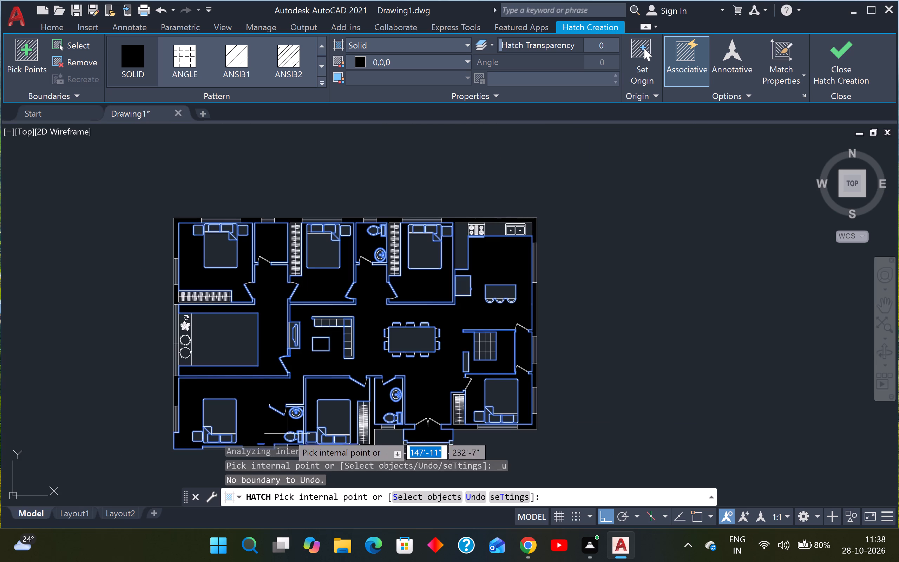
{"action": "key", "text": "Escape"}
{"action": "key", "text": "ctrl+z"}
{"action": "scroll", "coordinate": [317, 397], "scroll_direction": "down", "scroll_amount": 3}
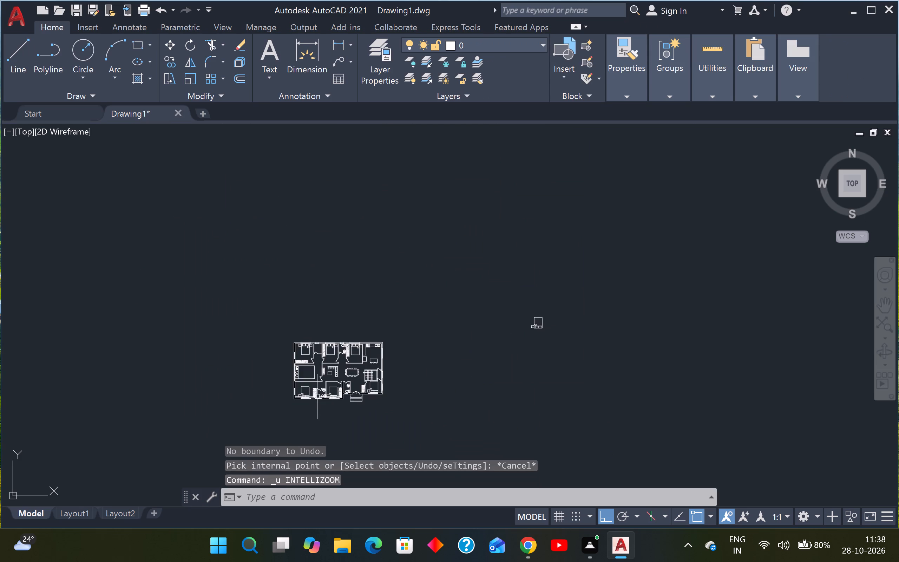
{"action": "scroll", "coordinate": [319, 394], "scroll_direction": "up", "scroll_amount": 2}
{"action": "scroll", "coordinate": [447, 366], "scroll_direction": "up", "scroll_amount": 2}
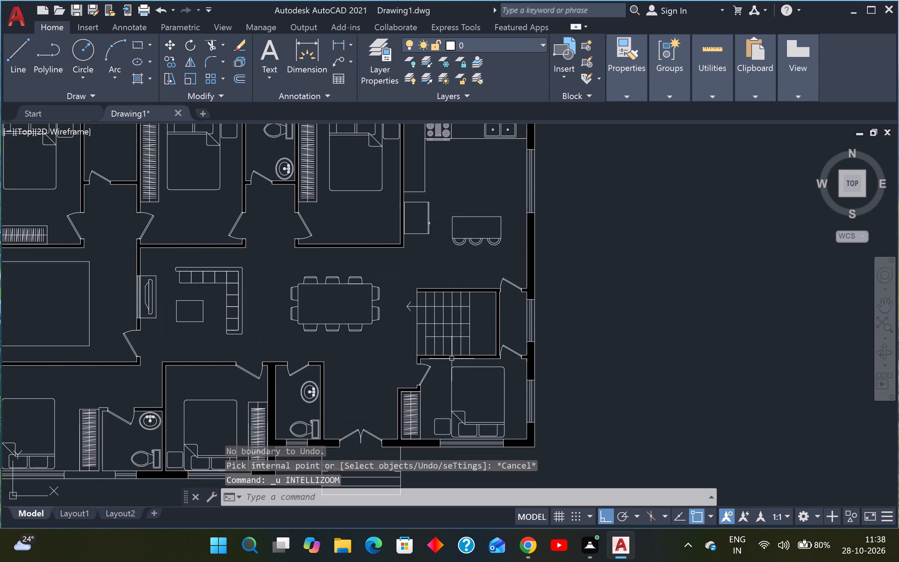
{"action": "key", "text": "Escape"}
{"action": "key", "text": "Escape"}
Delete the spare bed drawing lying outside the floor plan.
{"action": "scroll", "coordinate": [424, 336], "scroll_direction": "down", "scroll_amount": 2}
{"action": "scroll", "coordinate": [410, 340], "scroll_direction": "up", "scroll_amount": 2}
{"action": "scroll", "coordinate": [411, 339], "scroll_direction": "down", "scroll_amount": 3}
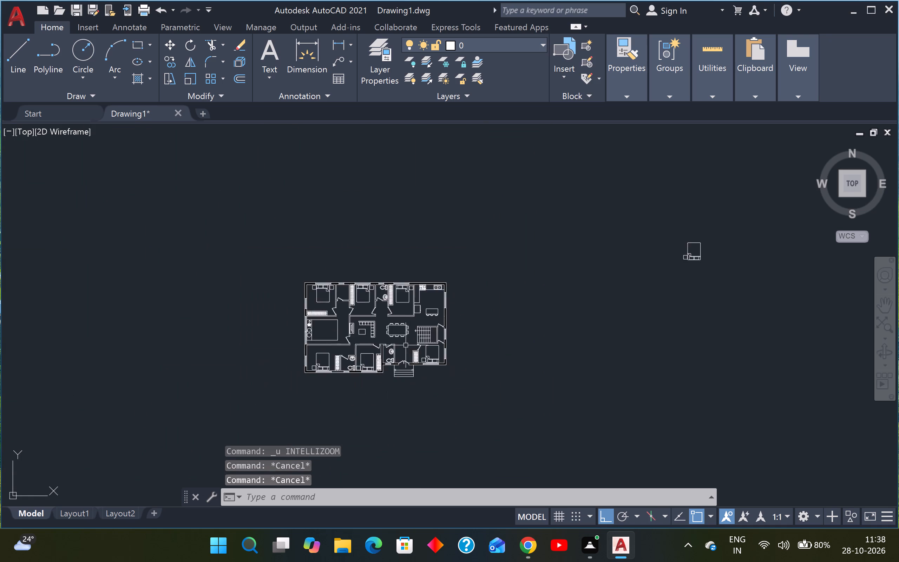
{"action": "scroll", "coordinate": [405, 346], "scroll_direction": "up", "scroll_amount": 2}
{"action": "middle_click_drag", "start_coordinate": [395, 355], "coordinate": [324, 409]}
{"action": "scroll", "coordinate": [392, 370], "scroll_direction": "down", "scroll_amount": 2}
{"action": "left_click_drag", "start_coordinate": [705, 241], "coordinate": [693, 254]}
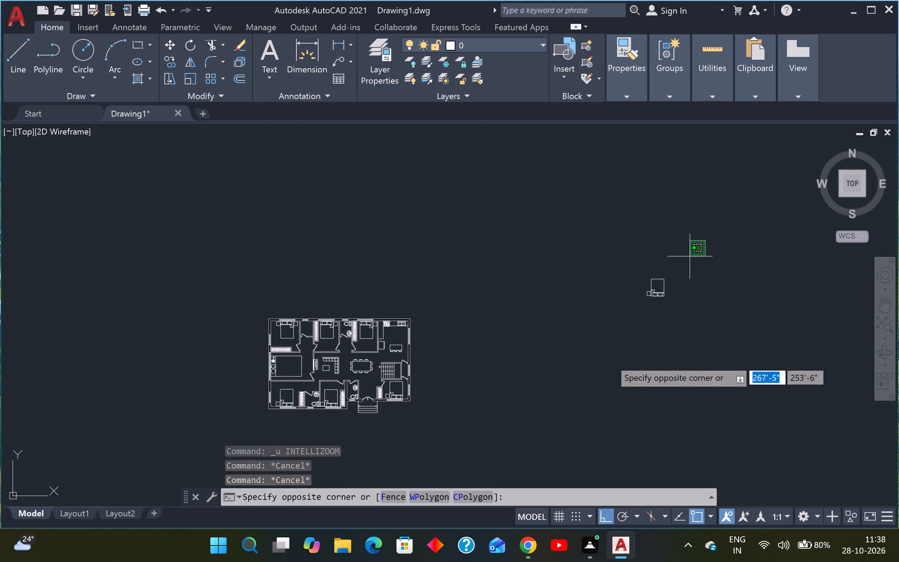
{"action": "left_click_drag", "start_coordinate": [600, 373], "coordinate": [604, 371]}
{"action": "key", "text": "Delete"}
{"action": "scroll", "coordinate": [406, 345], "scroll_direction": "down", "scroll_amount": 1}
{"action": "scroll", "coordinate": [376, 365], "scroll_direction": "up", "scroll_amount": 1}
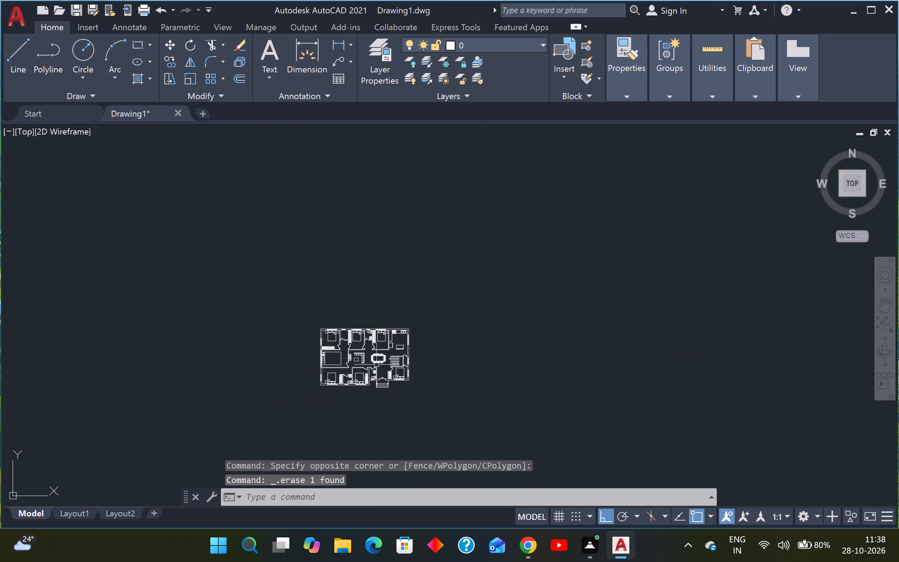
{"action": "scroll", "coordinate": [376, 365], "scroll_direction": "up", "scroll_amount": 1}
{"action": "key", "text": "Escape"}
Copy the toilet from the bathroom beside the top right bedroom into the empty bathroom between the top left and top middle bedrooms.
{"action": "scroll", "coordinate": [383, 394], "scroll_direction": "up", "scroll_amount": 2}
{"action": "scroll", "coordinate": [392, 379], "scroll_direction": "down", "scroll_amount": 1}
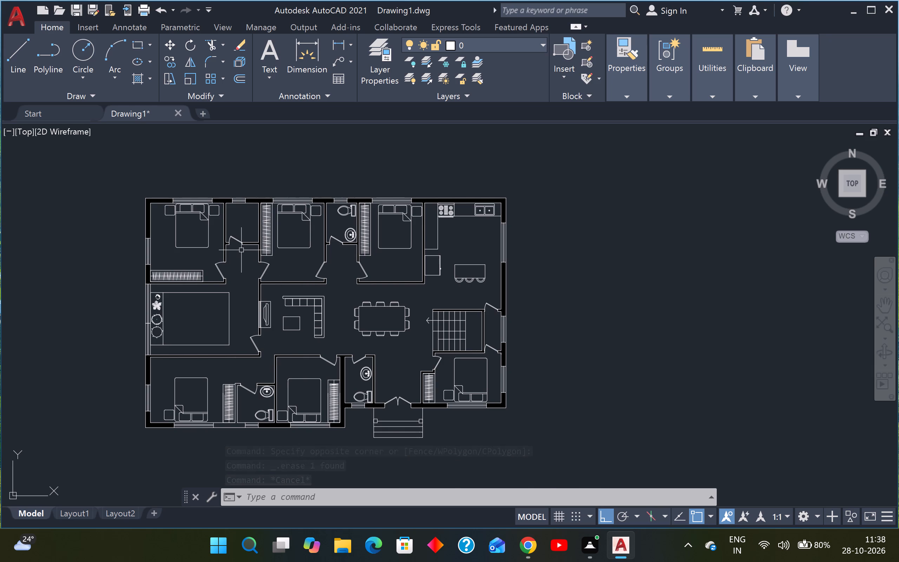
{"action": "scroll", "coordinate": [242, 227], "scroll_direction": "up", "scroll_amount": 1}
{"action": "scroll", "coordinate": [242, 227], "scroll_direction": "down", "scroll_amount": 2}
{"action": "scroll", "coordinate": [278, 321], "scroll_direction": "up", "scroll_amount": 2}
{"action": "scroll", "coordinate": [289, 219], "scroll_direction": "down", "scroll_amount": 1}
{"action": "middle_click_drag", "start_coordinate": [291, 260], "coordinate": [270, 365]}
{"action": "scroll", "coordinate": [314, 207], "scroll_direction": "up", "scroll_amount": 2}
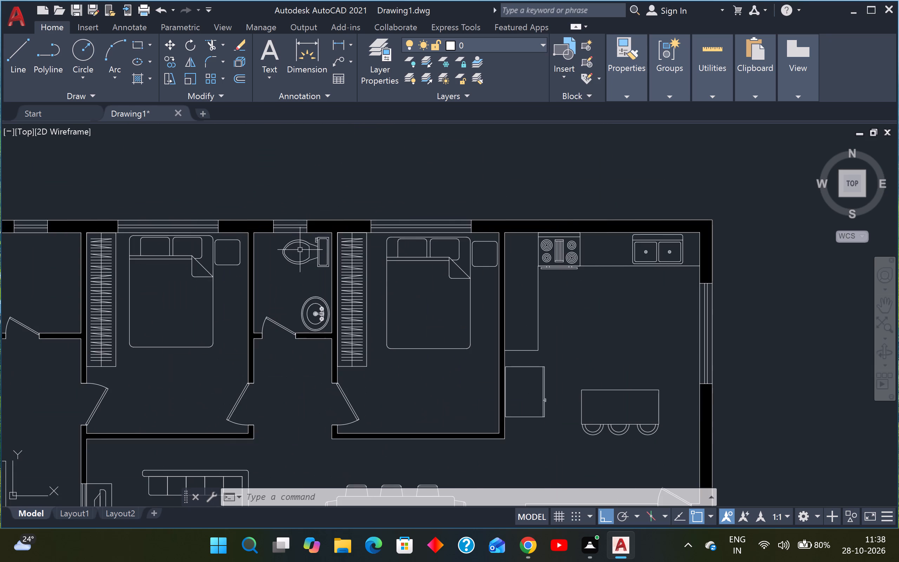
{"action": "left_click", "coordinate": [300, 251]}
{"action": "left_click", "coordinate": [287, 286]}
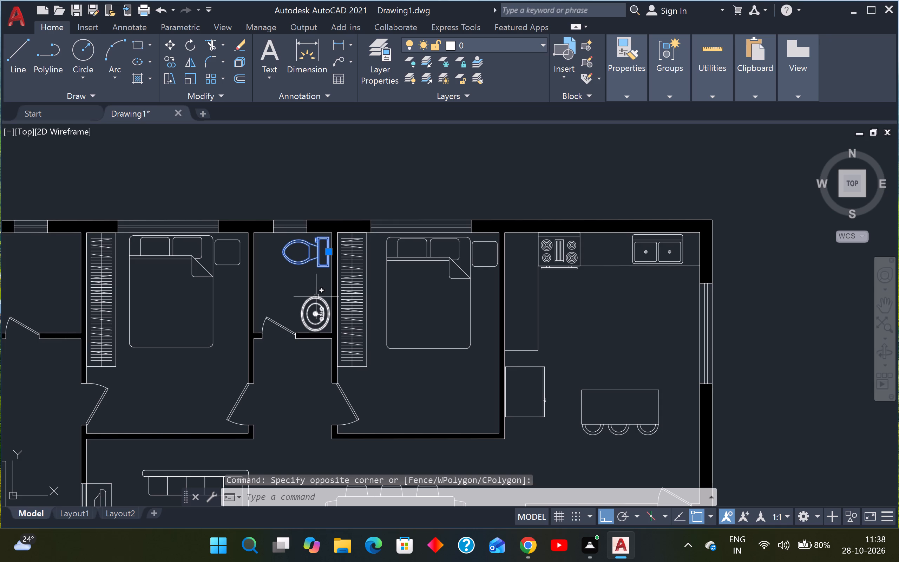
{"action": "key", "text": "c"}
{"action": "key", "text": "o"}
{"action": "key", "text": "Return"}
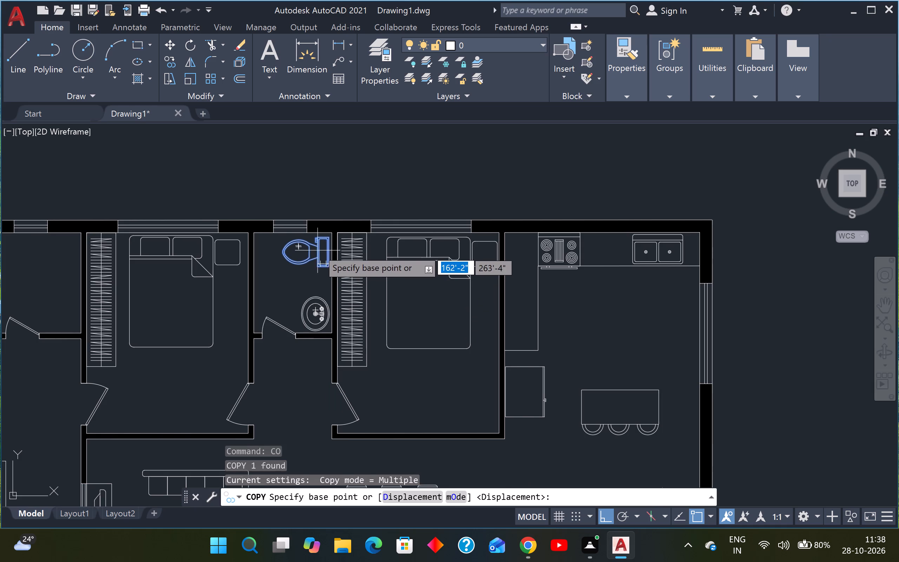
{"action": "left_click", "coordinate": [318, 249]}
{"action": "scroll", "coordinate": [308, 256], "scroll_direction": "down", "scroll_amount": 3}
{"action": "scroll", "coordinate": [226, 300], "scroll_direction": "up", "scroll_amount": 3}
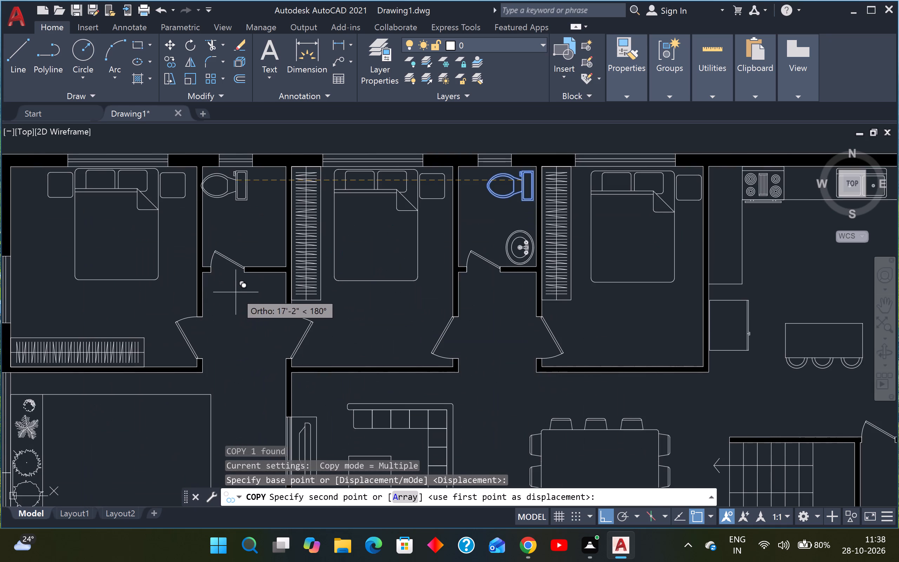
{"action": "left_click", "coordinate": [250, 306]}
{"action": "key", "text": "Escape"}
Move the copied toilet straight down, away from the bathroom's exterior wall.
{"action": "middle_click_drag", "start_coordinate": [265, 207], "coordinate": [269, 230]}
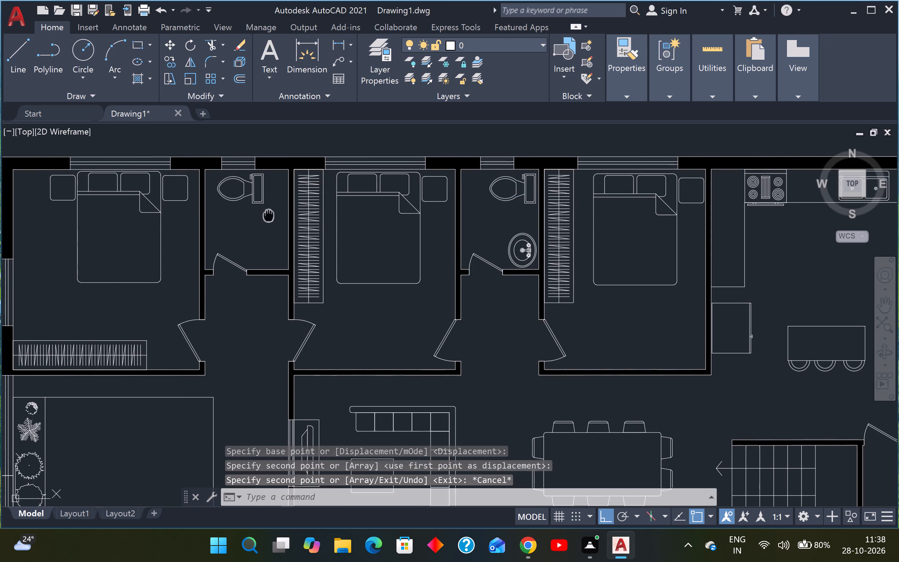
{"action": "middle_click_drag", "start_coordinate": [269, 230], "coordinate": [240, 346]}
{"action": "scroll", "coordinate": [236, 331], "scroll_direction": "up", "scroll_amount": 2}
{"action": "left_click", "coordinate": [249, 277]}
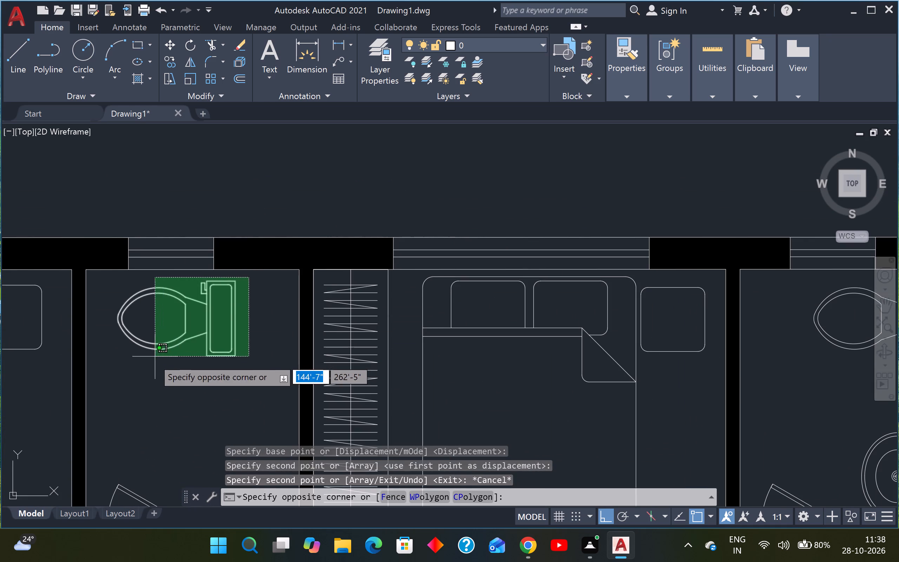
{"action": "left_click", "coordinate": [152, 359]}
{"action": "key", "text": "m"}
{"action": "key", "text": "space"}
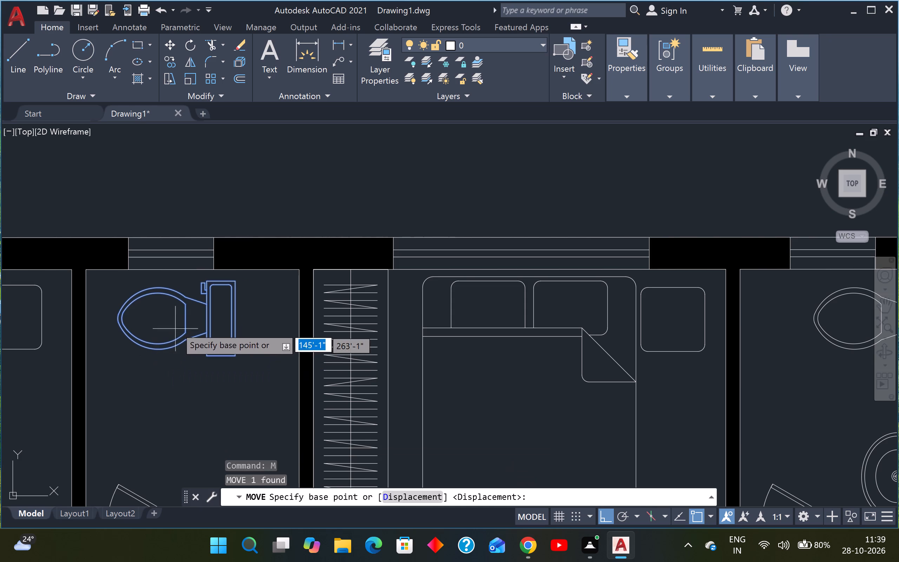
{"action": "left_click", "coordinate": [172, 320]}
{"action": "scroll", "coordinate": [172, 322], "scroll_direction": "down", "scroll_amount": 1}
{"action": "left_click", "coordinate": [169, 366]}
{"action": "key", "text": "Escape"}
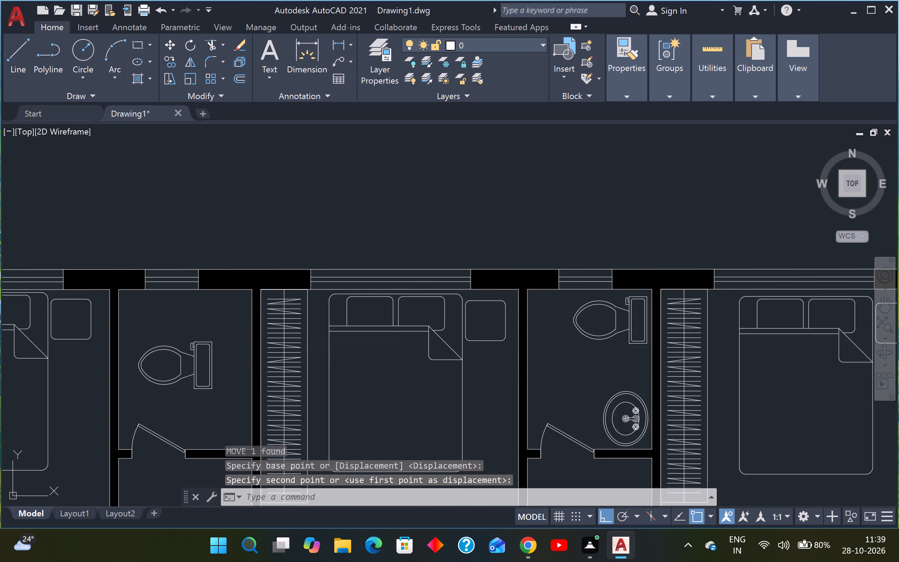
Rotate the copied toilet a quarter turn counterclockwise so its tank faces the top exterior wall.
{"action": "left_click", "coordinate": [227, 324]}
{"action": "left_click", "coordinate": [142, 396]}
{"action": "key", "text": "r"}
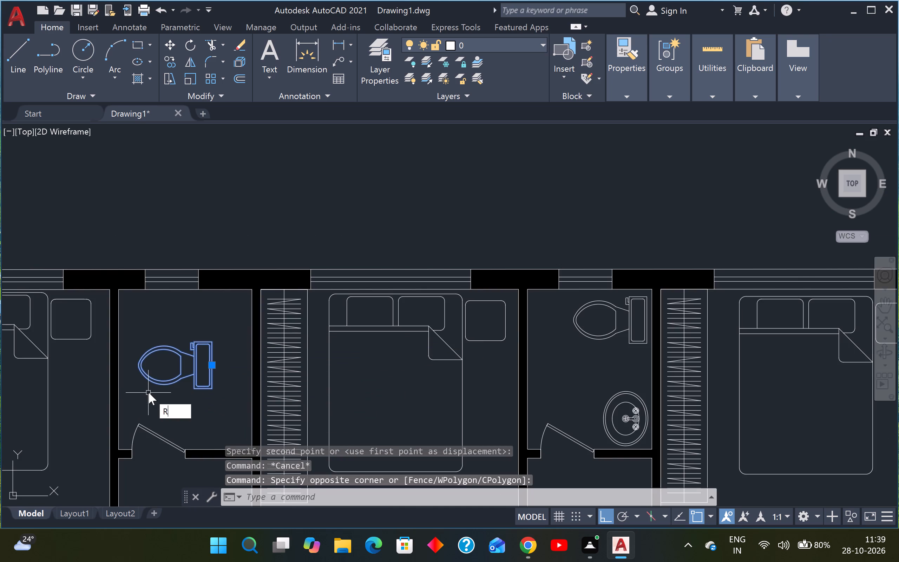
{"action": "key", "text": "o"}
{"action": "key", "text": "Return"}
{"action": "left_click", "coordinate": [213, 341]}
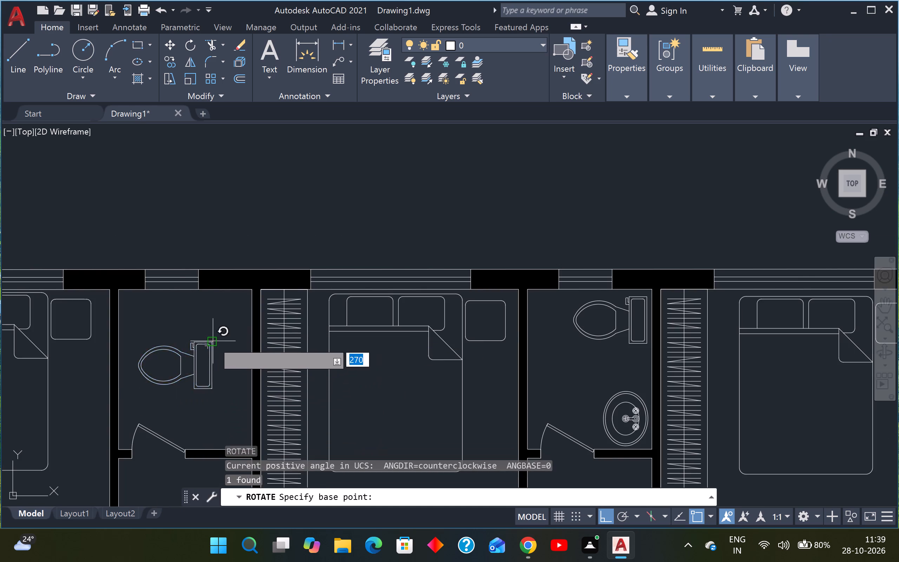
{"action": "left_click", "coordinate": [215, 197]}
{"action": "key", "text": "Escape"}
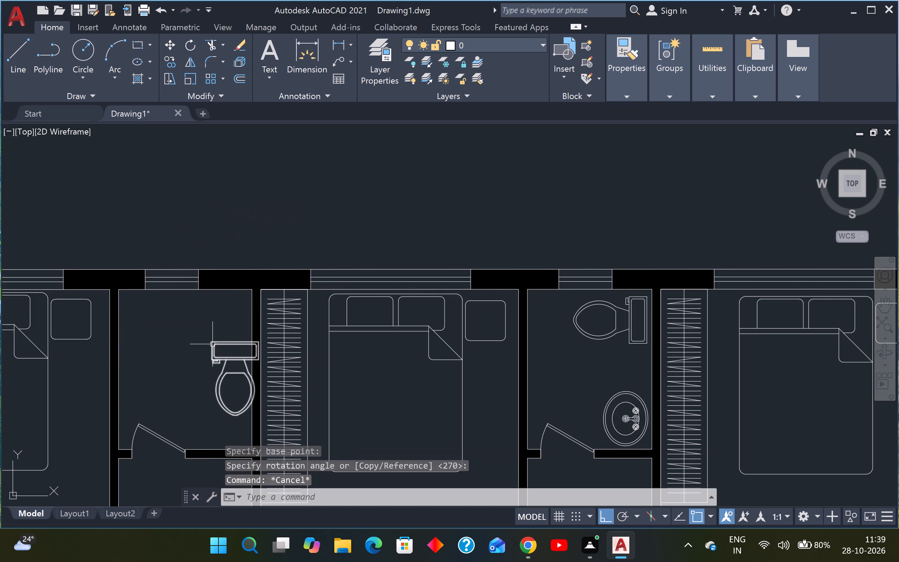
Turn off Ortho and move the rotated toilet against the top exterior wall, below the bathroom window.
{"action": "left_click", "coordinate": [225, 325]}
{"action": "left_click", "coordinate": [210, 365]}
{"action": "key", "text": "m"}
{"action": "key", "text": "space"}
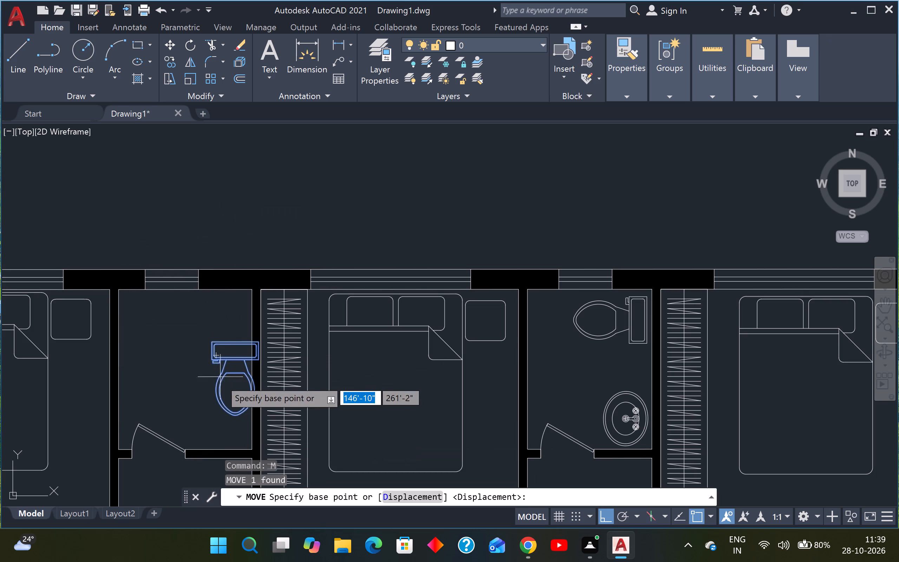
{"action": "left_click", "coordinate": [235, 388]}
{"action": "scroll", "coordinate": [202, 378], "scroll_direction": "down", "scroll_amount": 1}
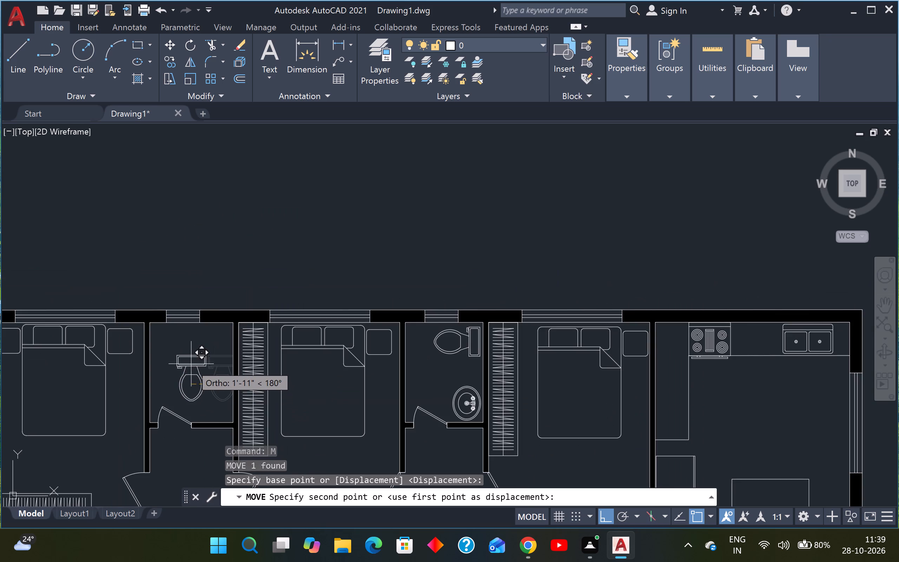
{"action": "key", "text": "F8"}
{"action": "scroll", "coordinate": [182, 354], "scroll_direction": "up", "scroll_amount": 1}
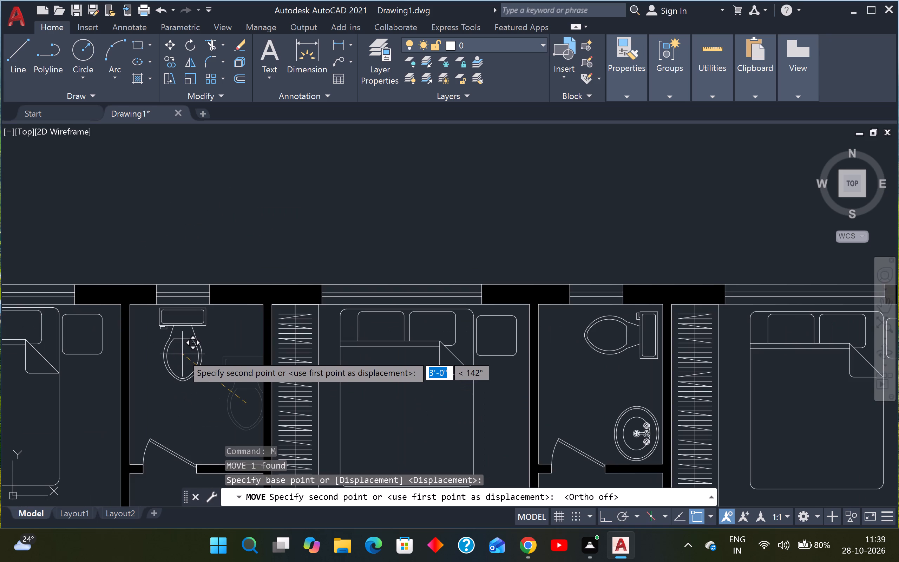
{"action": "left_click", "coordinate": [182, 354]}
{"action": "scroll", "coordinate": [183, 353], "scroll_direction": "down", "scroll_amount": 3}
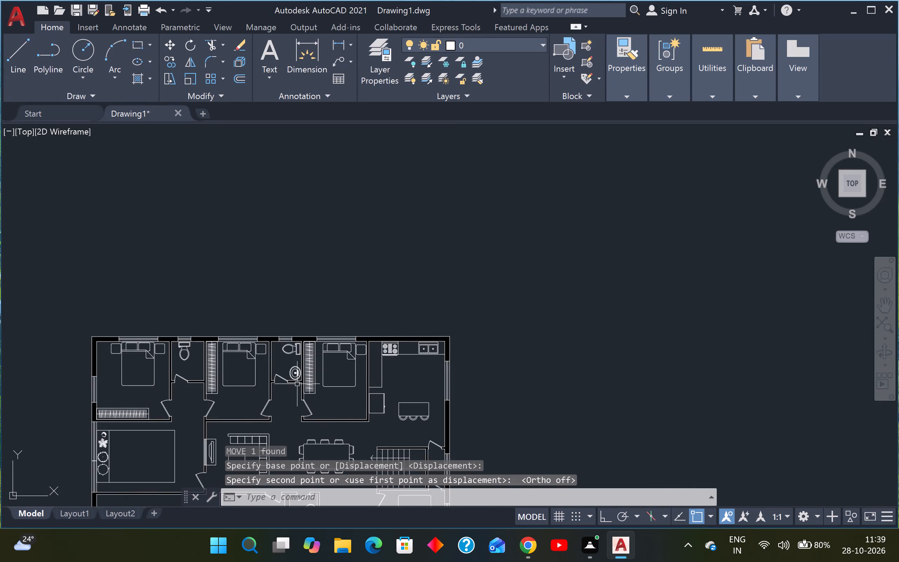
Copy the washbasin into the bathroom with the new toilet, against its east wall near the lower corner.
{"action": "scroll", "coordinate": [297, 384], "scroll_direction": "up", "scroll_amount": 4}
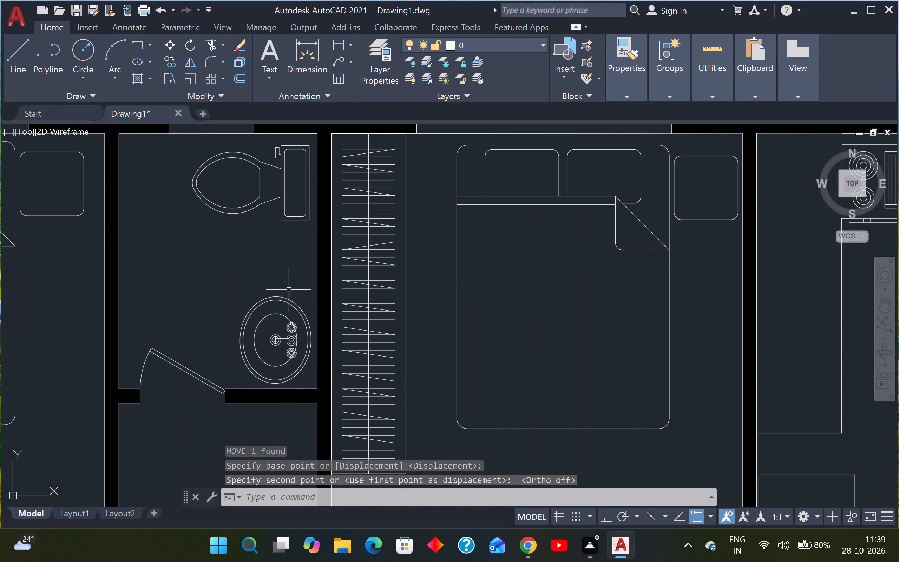
{"action": "left_click", "coordinate": [289, 290]}
{"action": "left_click", "coordinate": [268, 357]}
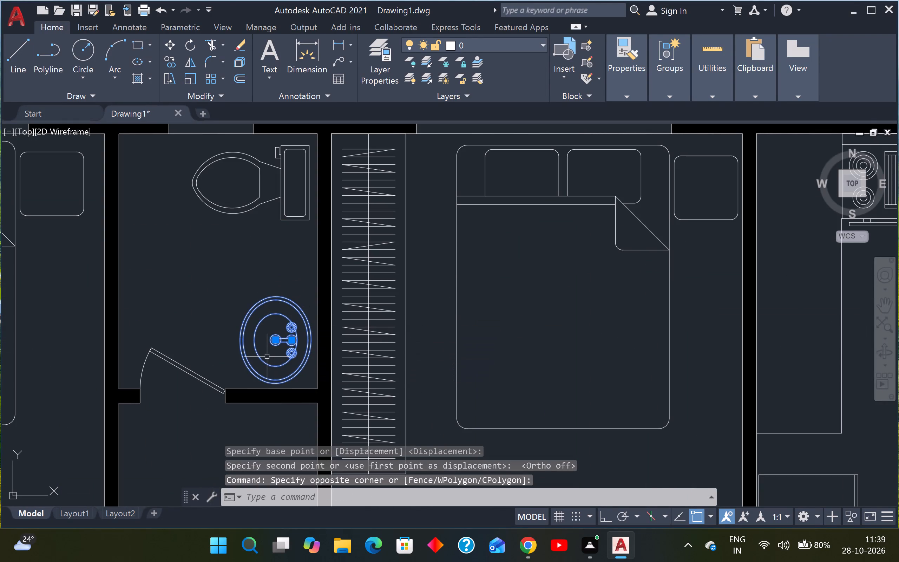
{"action": "key", "text": "c"}
{"action": "key", "text": "o"}
{"action": "key", "text": "Return"}
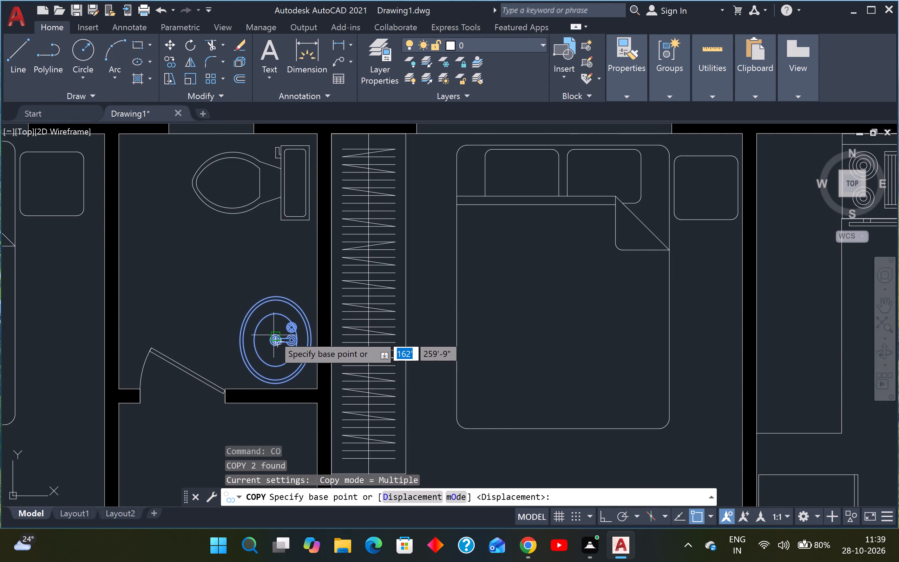
{"action": "left_click", "coordinate": [273, 335]}
{"action": "scroll", "coordinate": [271, 334], "scroll_direction": "down", "scroll_amount": 3}
{"action": "middle_click_drag", "start_coordinate": [155, 332], "coordinate": [184, 336]}
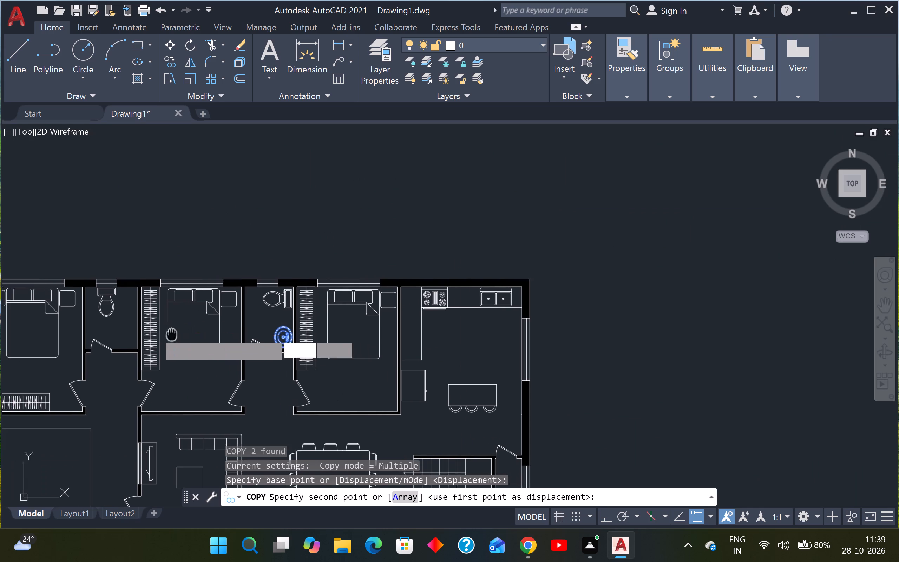
{"action": "middle_click_drag", "start_coordinate": [184, 336], "coordinate": [344, 351]}
{"action": "scroll", "coordinate": [321, 363], "scroll_direction": "up", "scroll_amount": 2}
{"action": "scroll", "coordinate": [289, 348], "scroll_direction": "up", "scroll_amount": 2}
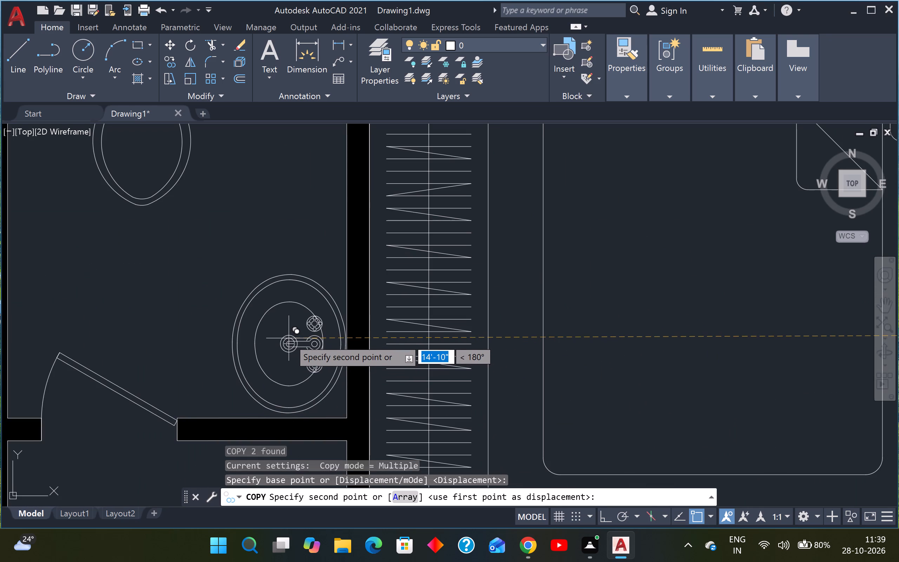
{"action": "left_click", "coordinate": [289, 339]}
{"action": "key", "text": "Escape"}
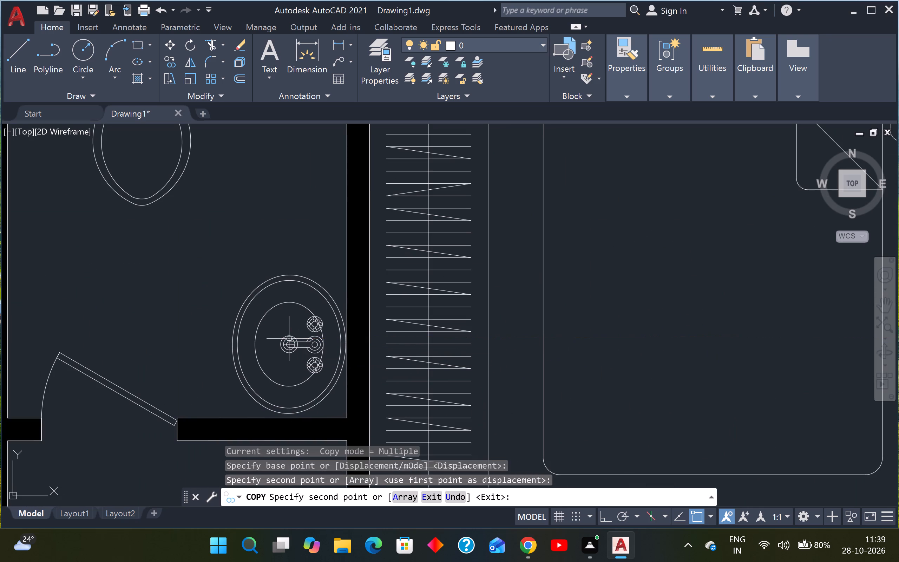
Examine the whole floor plan and the living area around the sofa and TV unit.
{"action": "scroll", "coordinate": [290, 339], "scroll_direction": "down", "scroll_amount": 3}
{"action": "scroll", "coordinate": [370, 327], "scroll_direction": "down", "scroll_amount": 1}
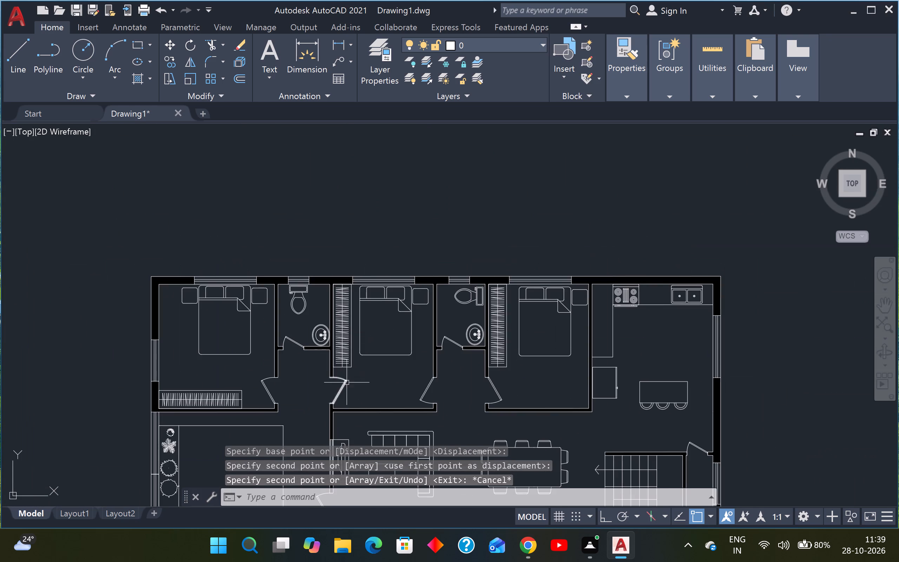
{"action": "middle_click_drag", "start_coordinate": [349, 380], "coordinate": [373, 327]}
{"action": "scroll", "coordinate": [378, 324], "scroll_direction": "down", "scroll_amount": 2}
{"action": "scroll", "coordinate": [355, 378], "scroll_direction": "up", "scroll_amount": 1}
{"action": "middle_click_drag", "start_coordinate": [360, 362], "coordinate": [364, 350]}
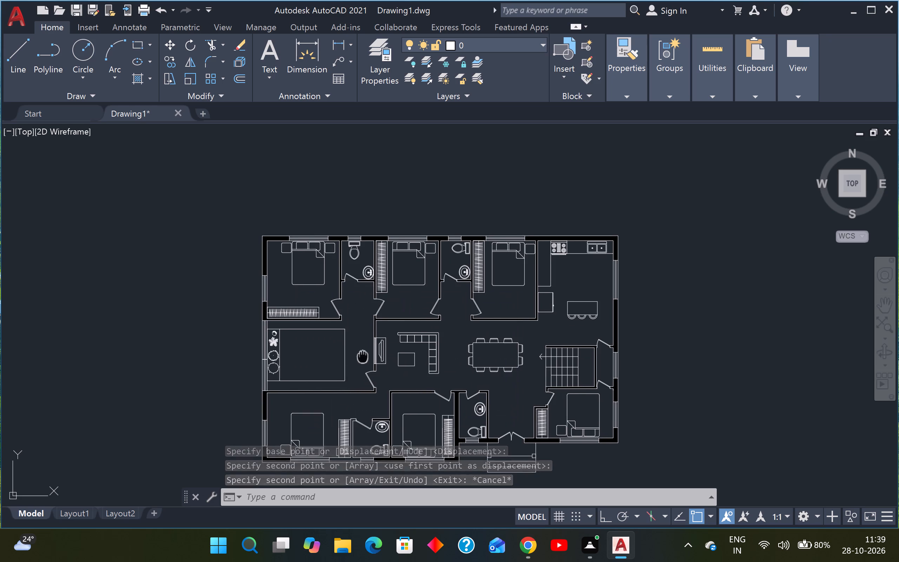
{"action": "middle_click_drag", "start_coordinate": [364, 350], "coordinate": [367, 337]}
{"action": "scroll", "coordinate": [396, 327], "scroll_direction": "up", "scroll_amount": 2}
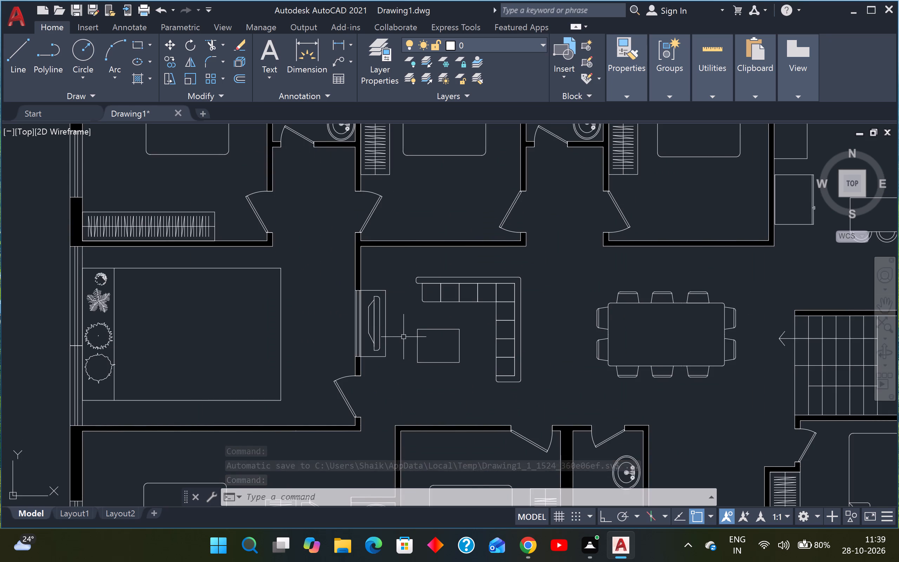
Examine the whole floor plan, checking the furniture and fixtures in the upper and lower rooms.
{"action": "scroll", "coordinate": [404, 337], "scroll_direction": "down", "scroll_amount": 2}
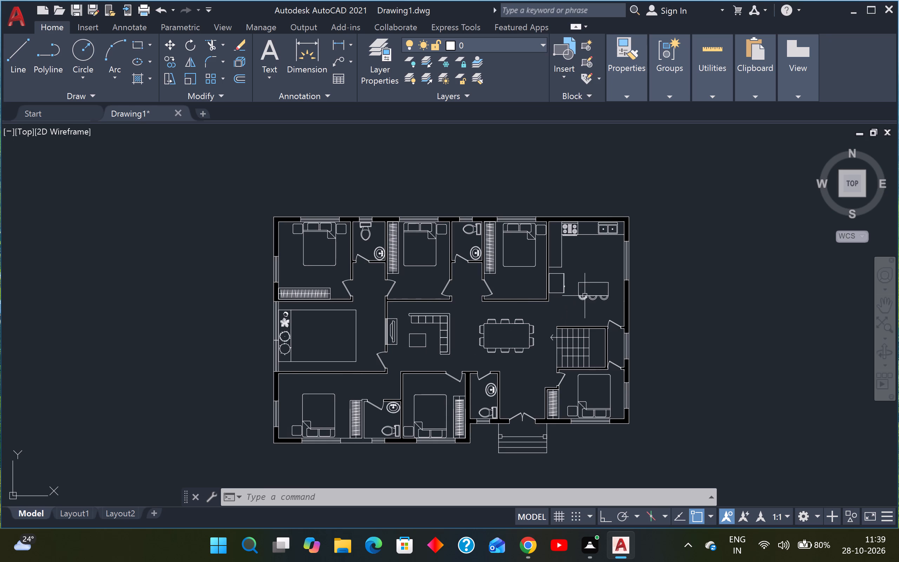
{"action": "key", "text": "Escape"}
{"action": "key", "text": "Escape"}
{"action": "scroll", "coordinate": [531, 377], "scroll_direction": "down", "scroll_amount": 2}
{"action": "scroll", "coordinate": [527, 383], "scroll_direction": "up", "scroll_amount": 2}
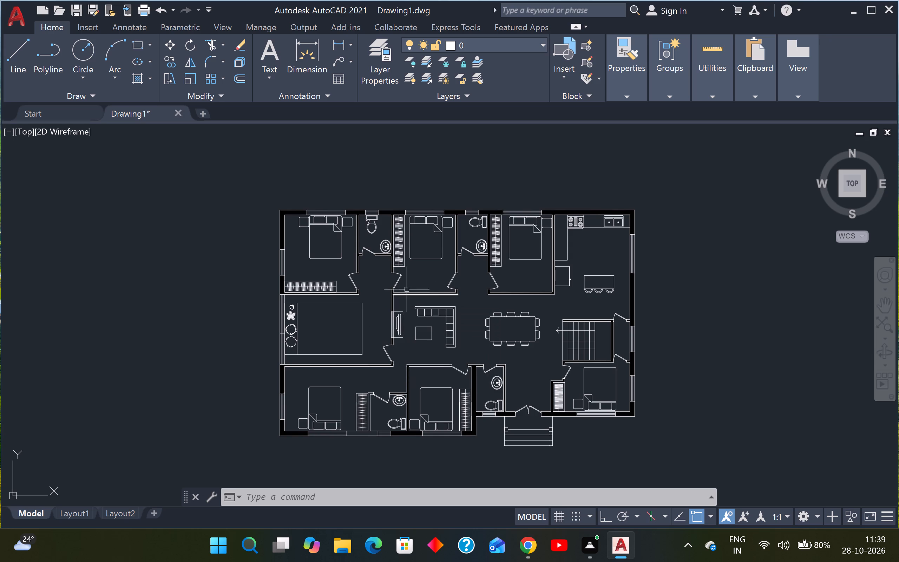
{"action": "scroll", "coordinate": [436, 221], "scroll_direction": "up", "scroll_amount": 2}
{"action": "scroll", "coordinate": [436, 221], "scroll_direction": "down", "scroll_amount": 2}
{"action": "scroll", "coordinate": [395, 244], "scroll_direction": "up", "scroll_amount": 1}
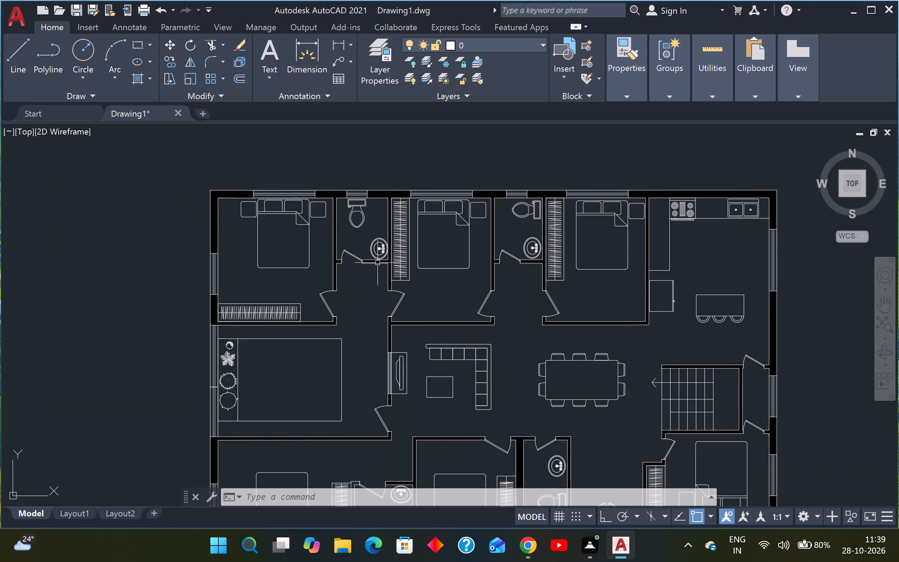
{"action": "key", "text": "Escape"}
{"action": "key", "text": "Escape"}
{"action": "scroll", "coordinate": [373, 290], "scroll_direction": "down", "scroll_amount": 2}
{"action": "scroll", "coordinate": [332, 357], "scroll_direction": "up", "scroll_amount": 2}
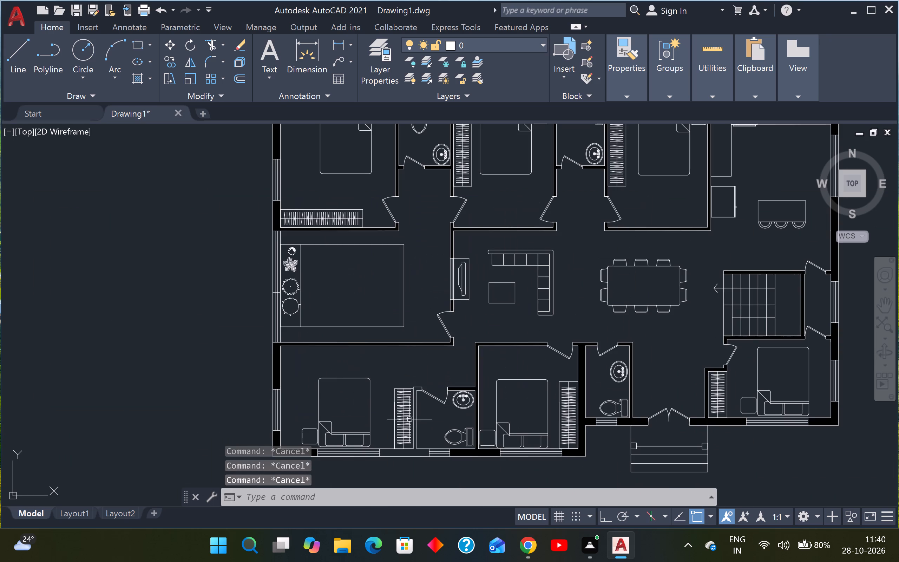
Erase the four topmost hanger lines in the wardrobe beside the bathroom of the lower-left bedroom.
{"action": "scroll", "coordinate": [415, 407], "scroll_direction": "down", "scroll_amount": 2}
{"action": "scroll", "coordinate": [413, 410], "scroll_direction": "up", "scroll_amount": 5}
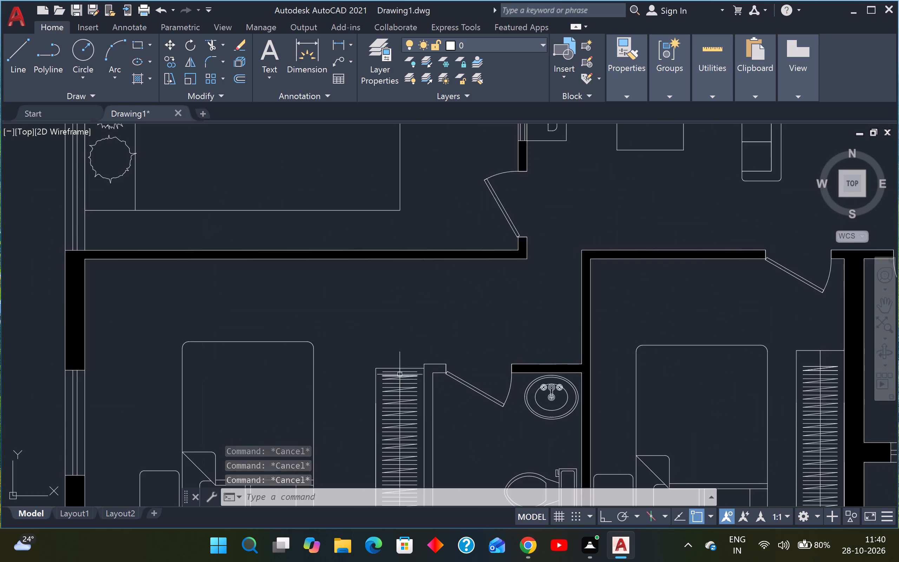
{"action": "scroll", "coordinate": [398, 370], "scroll_direction": "up", "scroll_amount": 2}
{"action": "left_click", "coordinate": [429, 364]}
{"action": "left_click", "coordinate": [422, 414]}
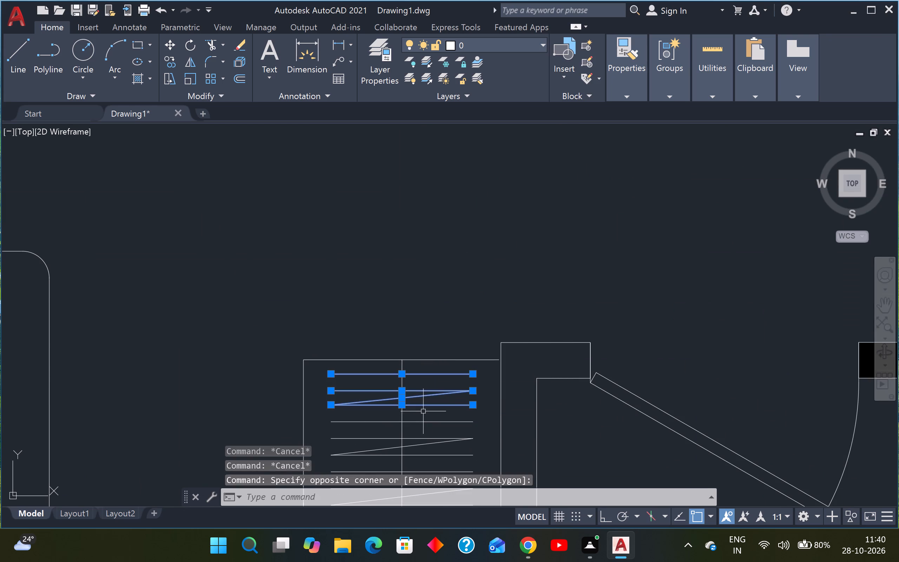
{"action": "key", "text": "Delete"}
{"action": "scroll", "coordinate": [440, 387], "scroll_direction": "down", "scroll_amount": 3}
{"action": "scroll", "coordinate": [439, 405], "scroll_direction": "up", "scroll_amount": 2}
{"action": "key", "text": "Escape"}
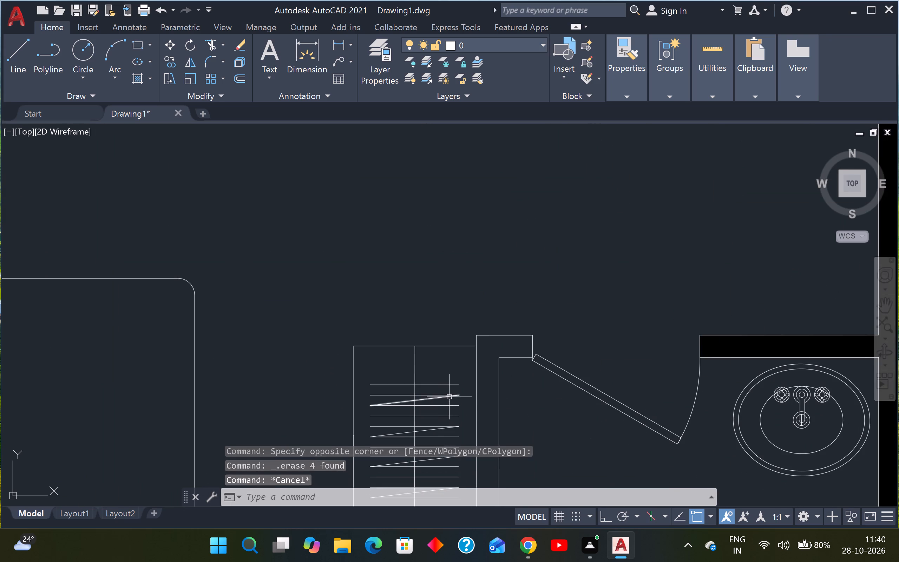
{"action": "key", "text": "Escape"}
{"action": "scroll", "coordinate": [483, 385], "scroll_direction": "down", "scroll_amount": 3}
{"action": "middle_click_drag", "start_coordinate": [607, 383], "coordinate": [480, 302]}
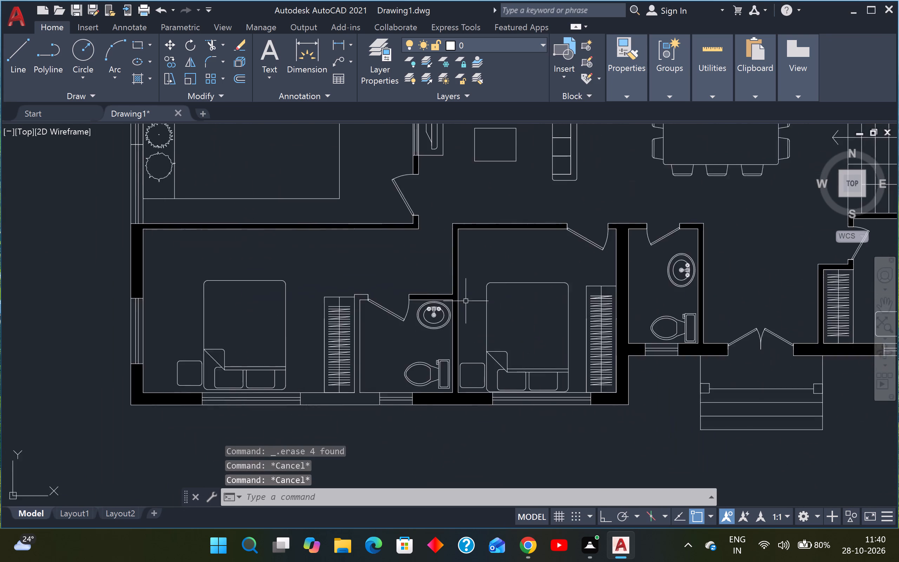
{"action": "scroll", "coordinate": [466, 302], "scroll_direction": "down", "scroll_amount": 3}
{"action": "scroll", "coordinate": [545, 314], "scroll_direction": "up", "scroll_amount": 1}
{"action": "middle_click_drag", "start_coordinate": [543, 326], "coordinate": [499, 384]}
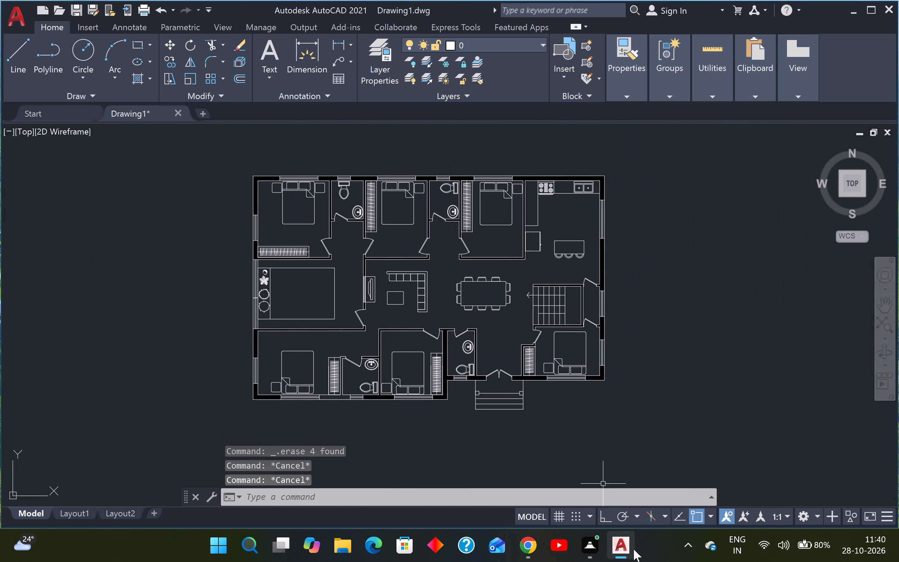
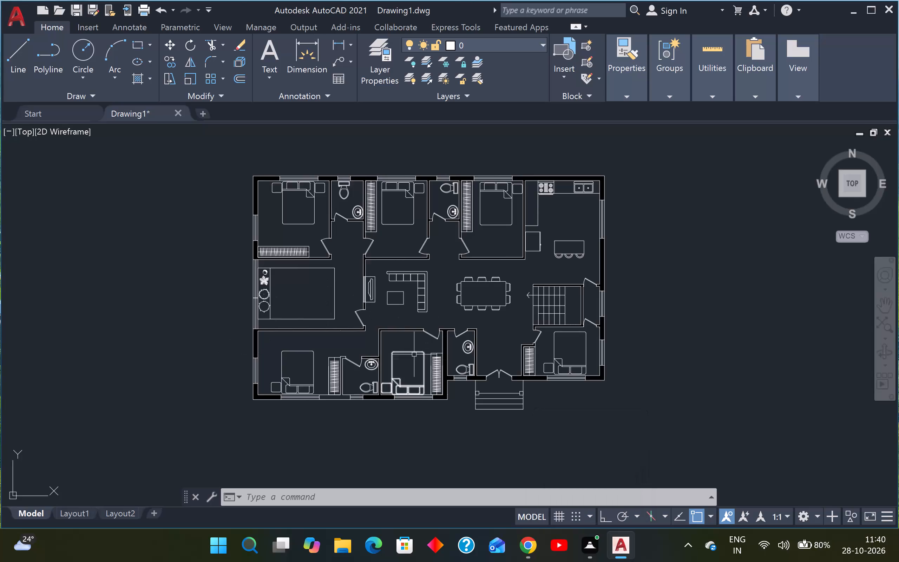
Save the drawing as Drawing26.dwg in the "p files" folder inside Documents.
{"action": "key", "text": "ctrl+s"}
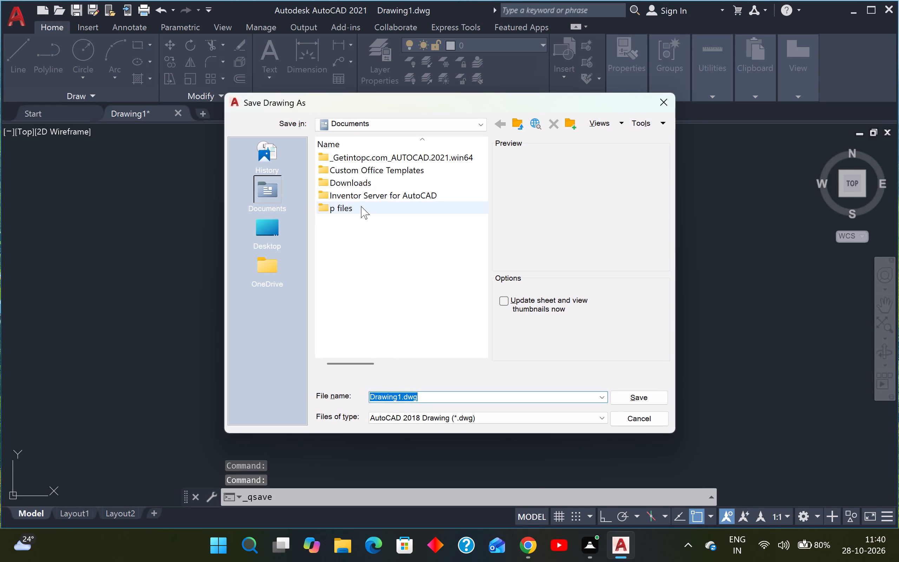
{"action": "left_click", "coordinate": [361, 206]}
{"action": "double_click", "coordinate": [377, 204]}
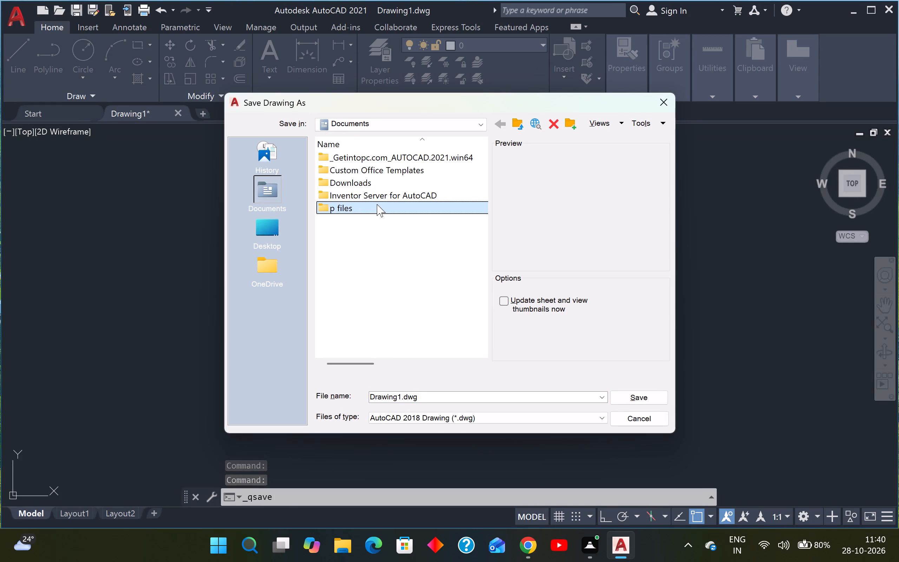
{"action": "scroll", "coordinate": [377, 211], "scroll_direction": "down", "scroll_amount": 7}
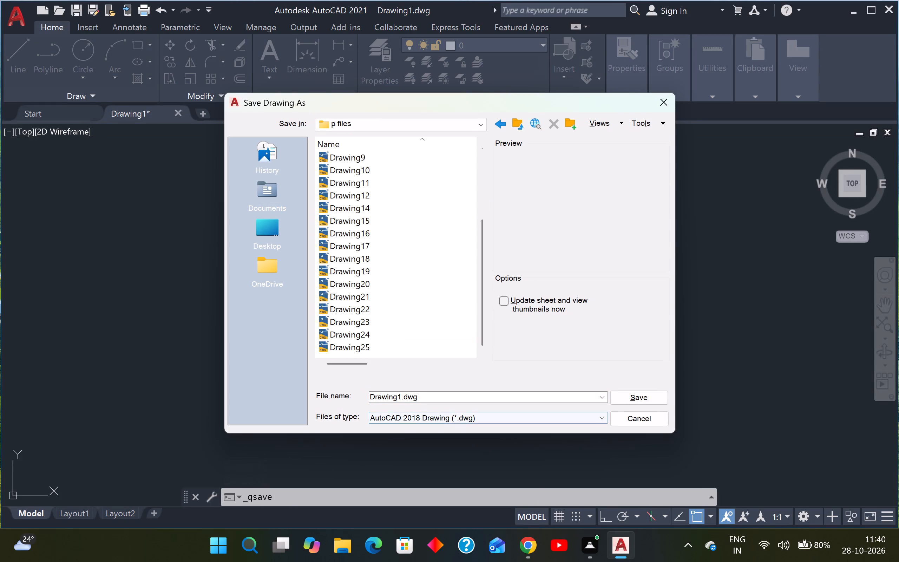
{"action": "left_click", "coordinate": [400, 394]}
{"action": "left_click", "coordinate": [401, 395]}
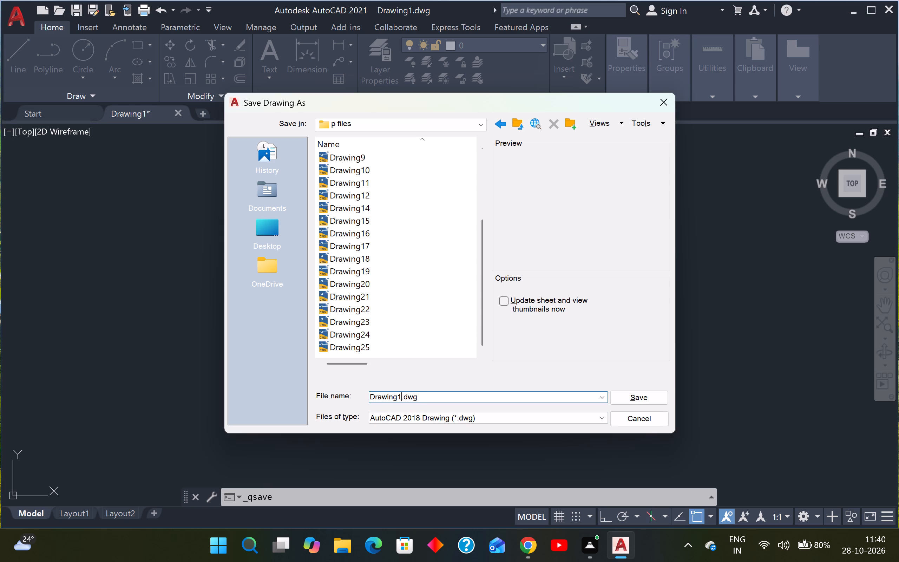
{"action": "key", "text": "BackSpace"}
{"action": "key", "text": "2"}
{"action": "key", "text": "6"}
{"action": "left_click", "coordinate": [618, 400]}
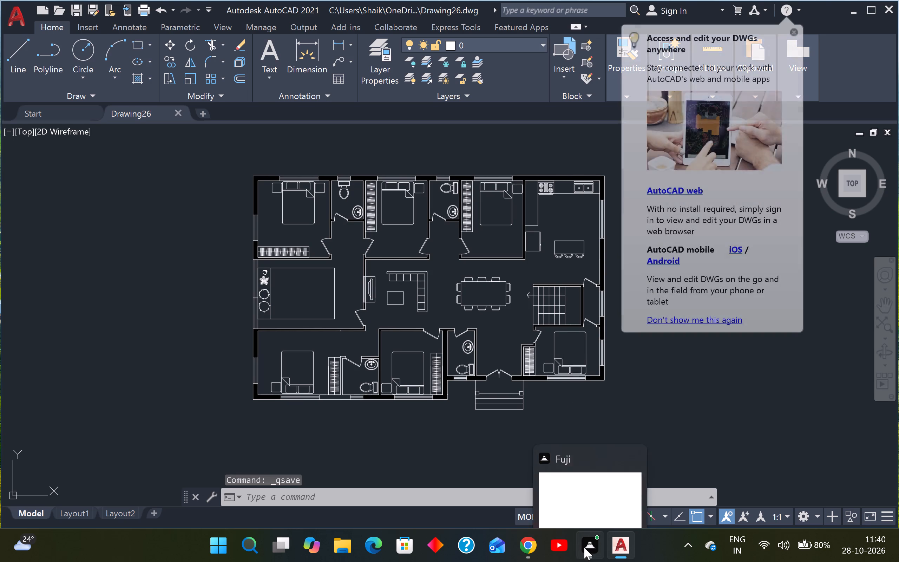